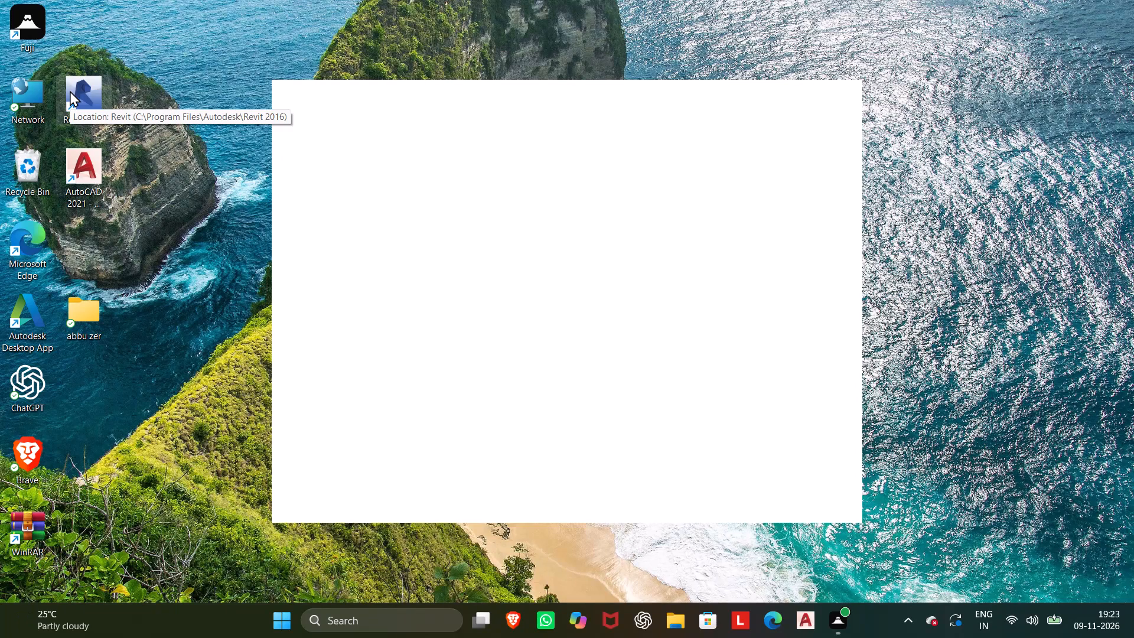
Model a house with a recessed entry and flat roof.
Launch Revit 2016, dismiss the licence notice and create a new project from the Architectural Template.
double_click(103, 96)
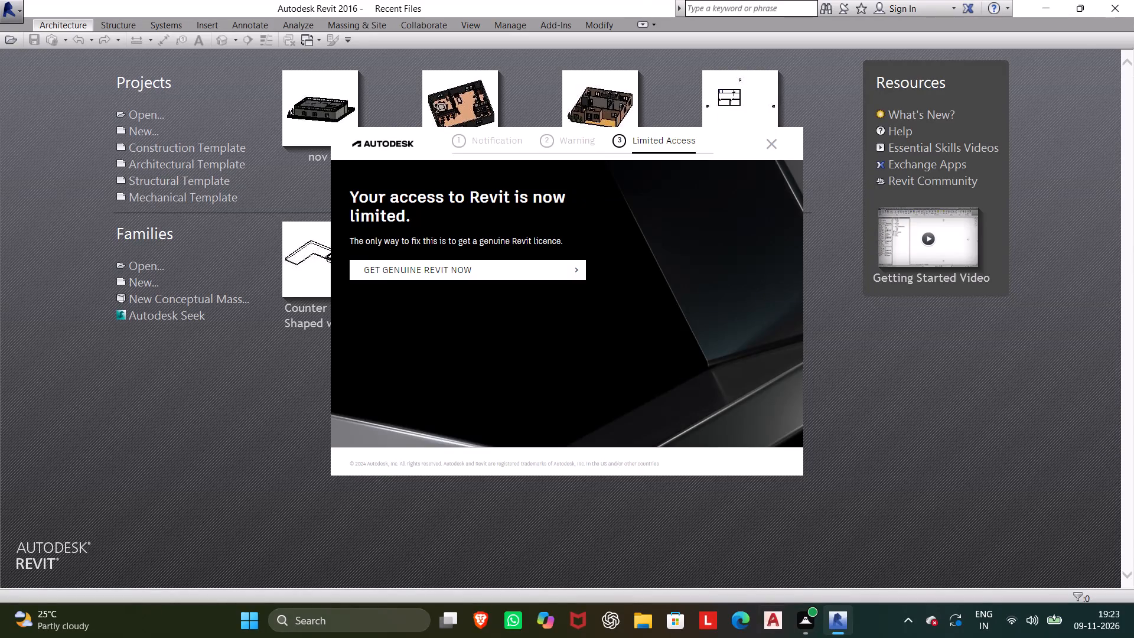
left_click(778, 146)
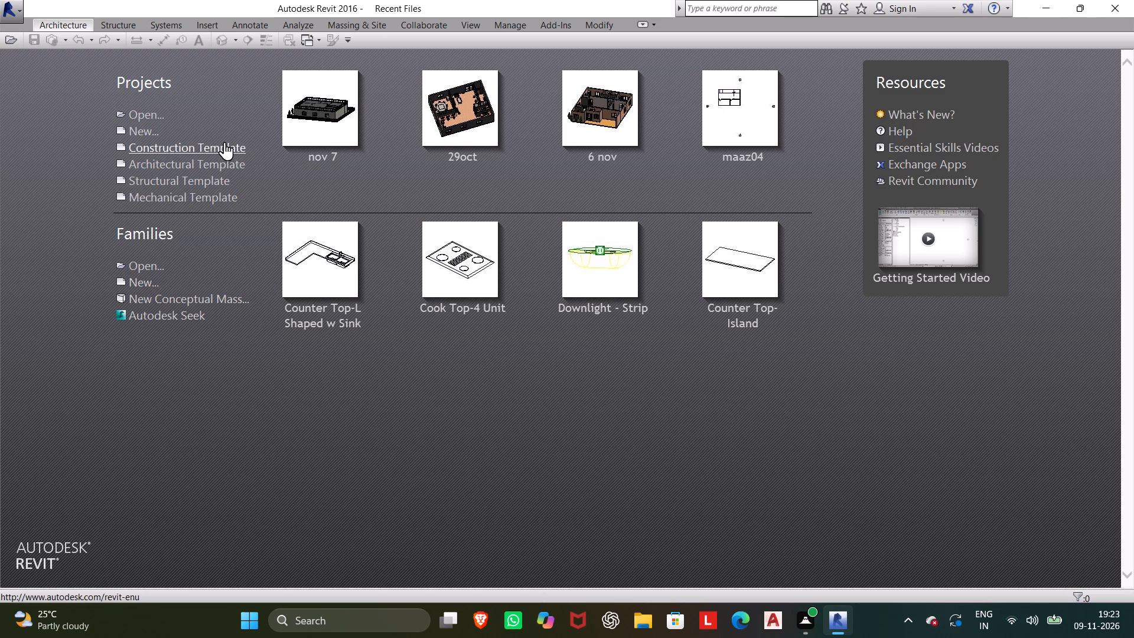
double_click(182, 161)
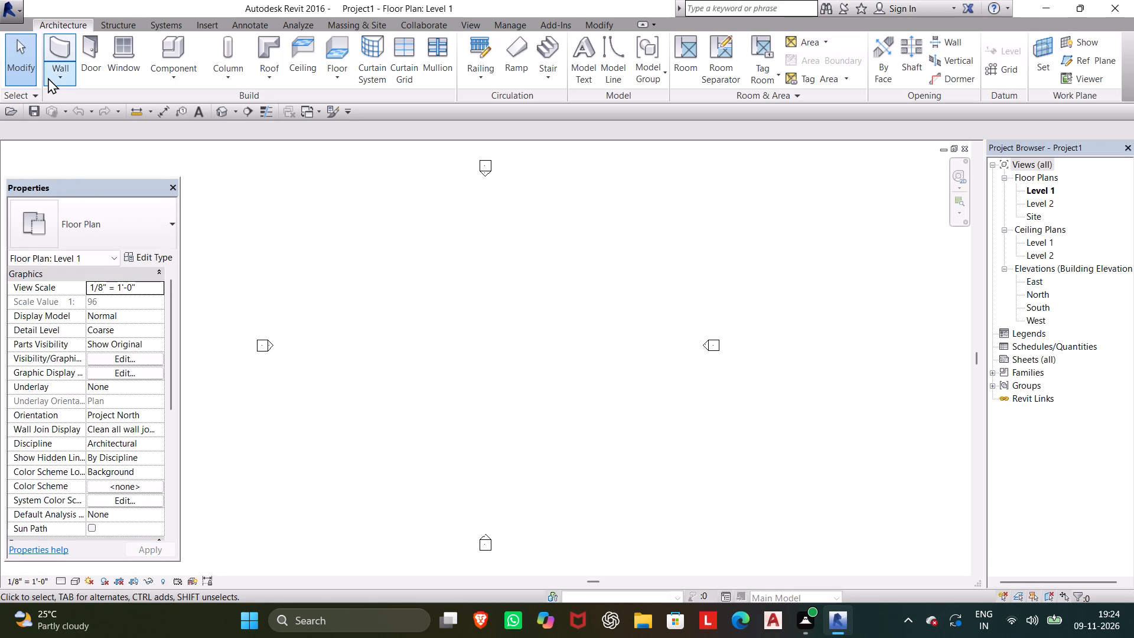
Set up wall placement with an unconnected height of 10' and the location line at Finish Face: Exterior.
left_click(57, 51)
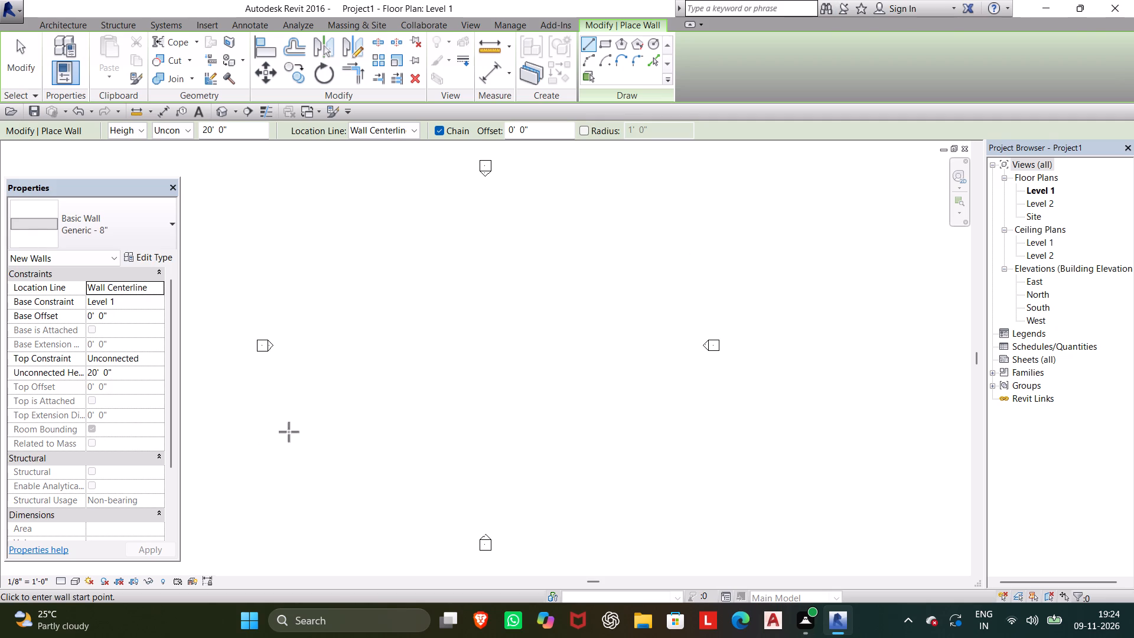
left_click_drag(237, 136, 185, 147)
left_click_drag(185, 147, 136, 148)
type("10'")
key("Return")
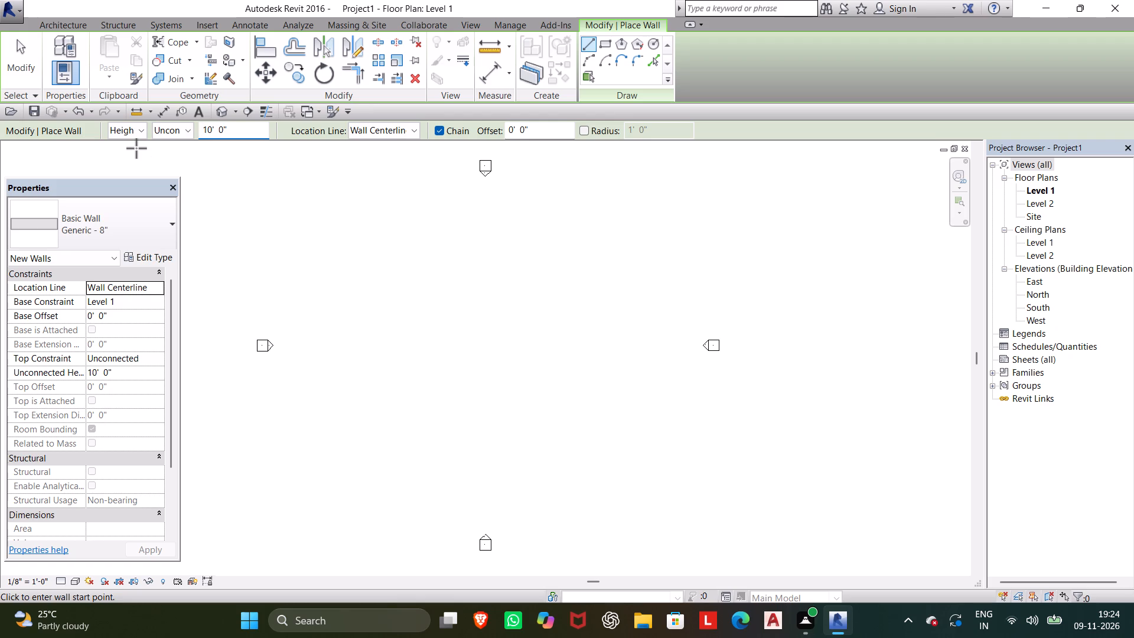
left_click(417, 129)
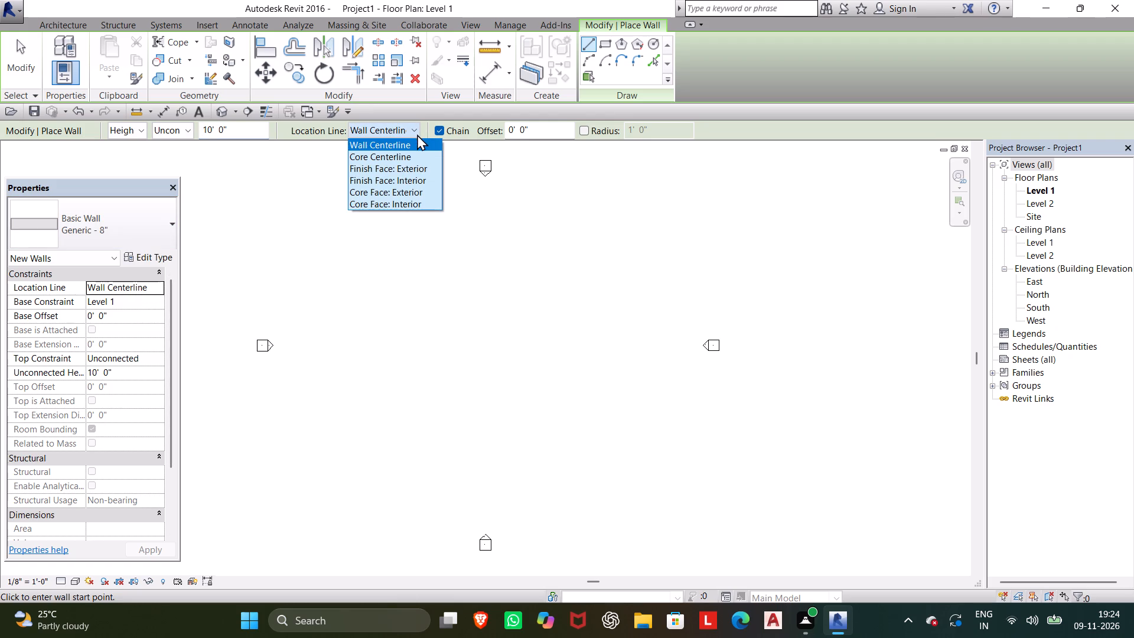
left_click(416, 165)
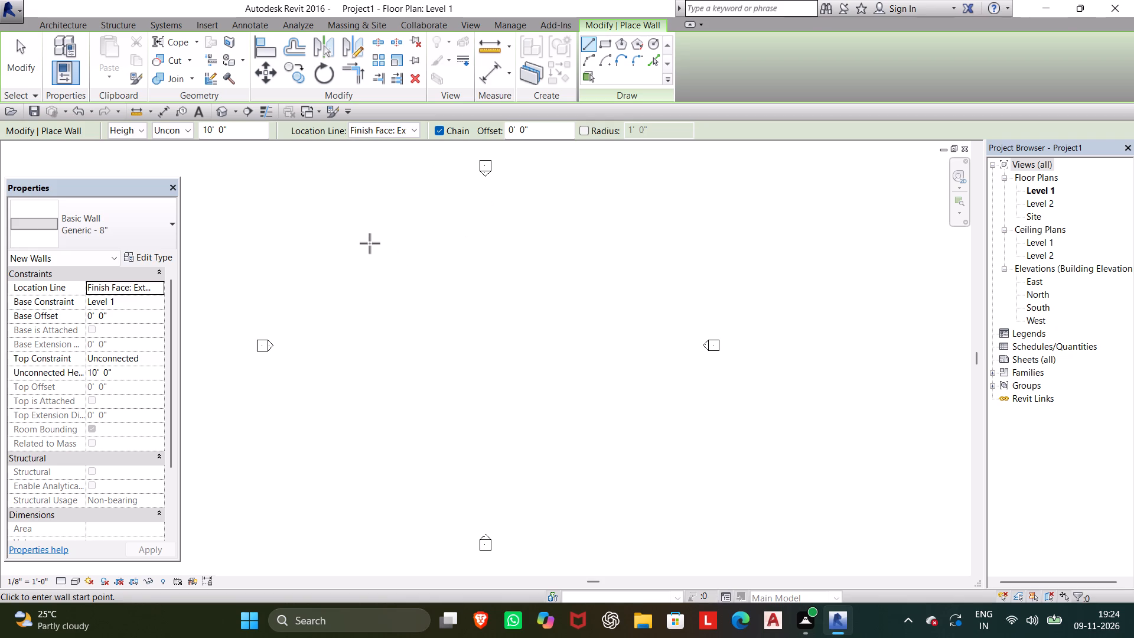
left_click(139, 133)
left_click(138, 134)
left_click(166, 128)
left_click(166, 128)
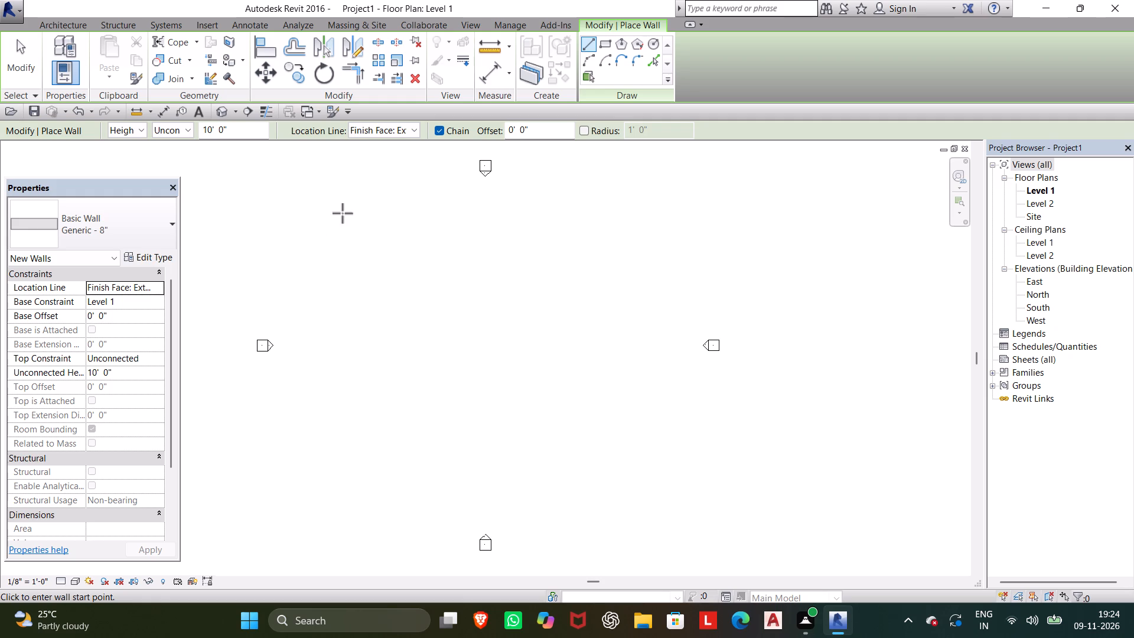
Draw a rectangle of Generic - 8" walls about 24' wide and 36' long between the elevation markers.
left_click(607, 43)
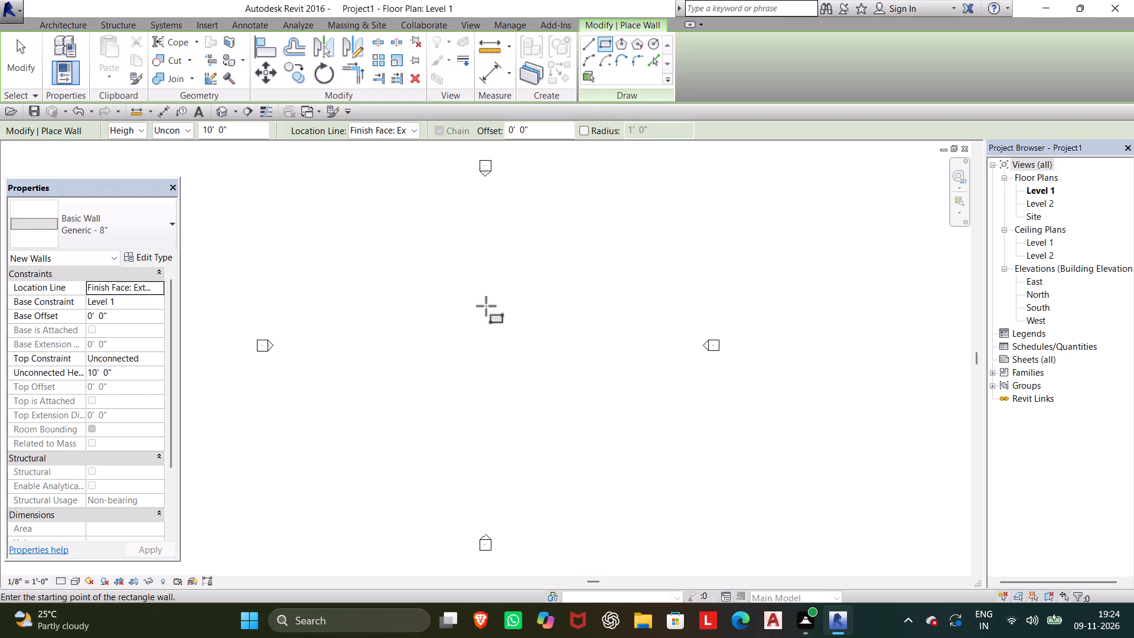
left_click(412, 256)
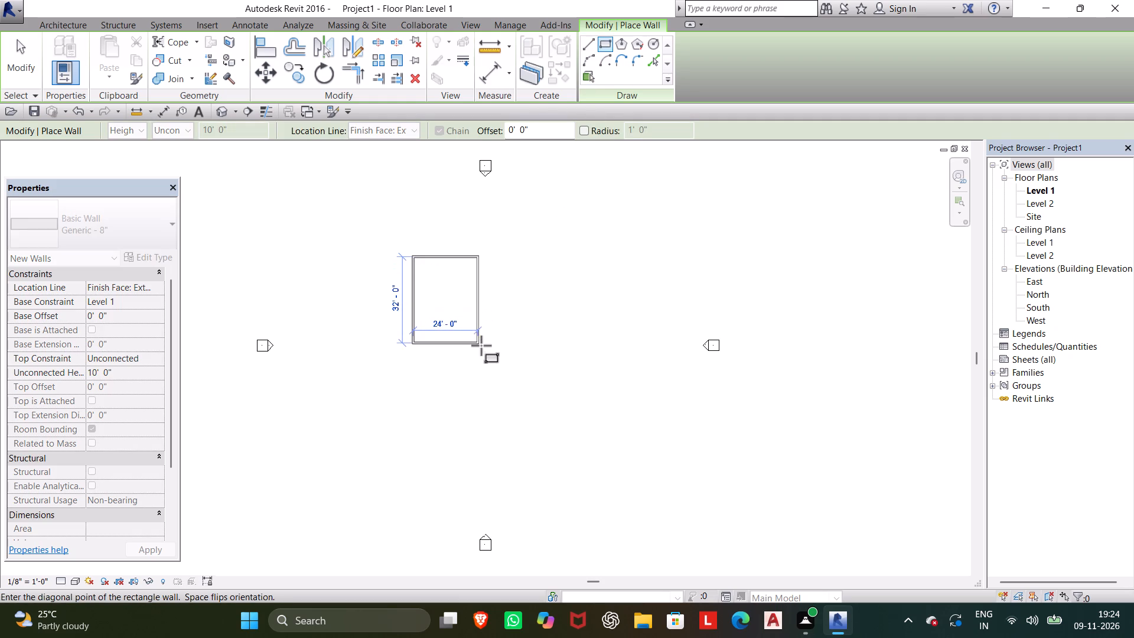
left_click(483, 353)
Set the wall rectangle's vertical dimension to 57'.
double_click(530, 310)
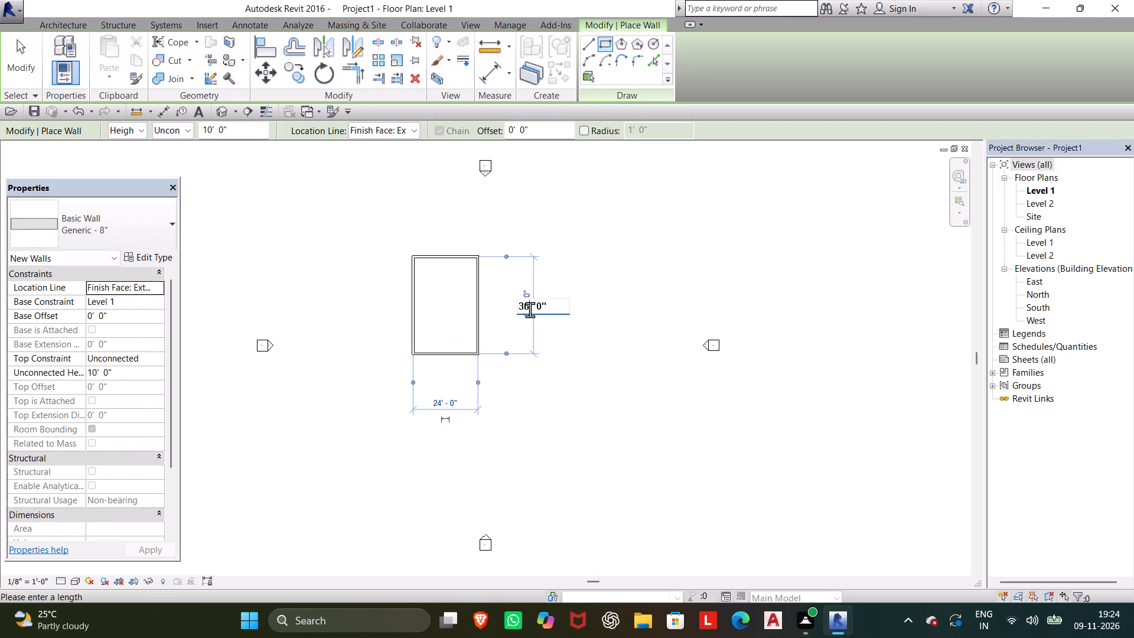
triple_click(530, 310)
double_click(530, 310)
left_click_drag(546, 303, 506, 310)
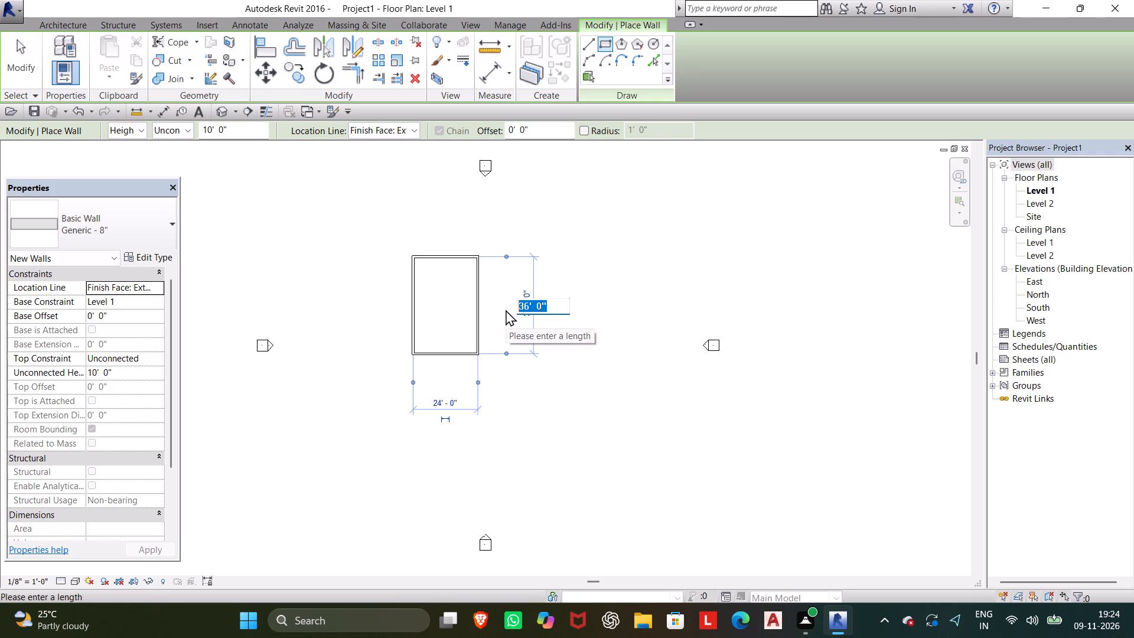
type("578")
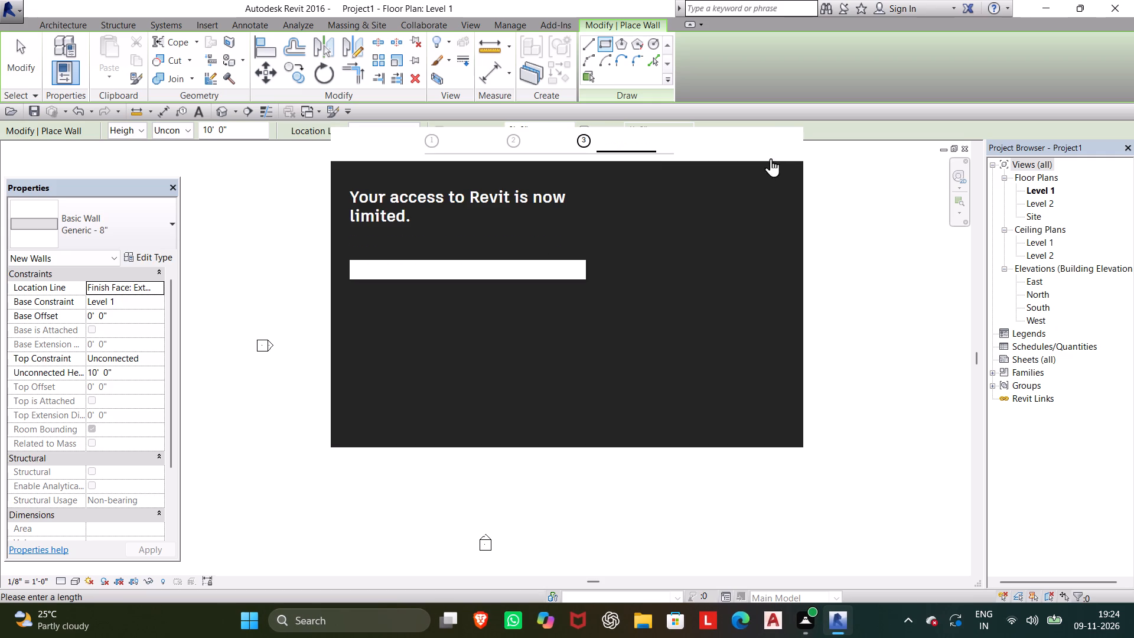
left_click(773, 142)
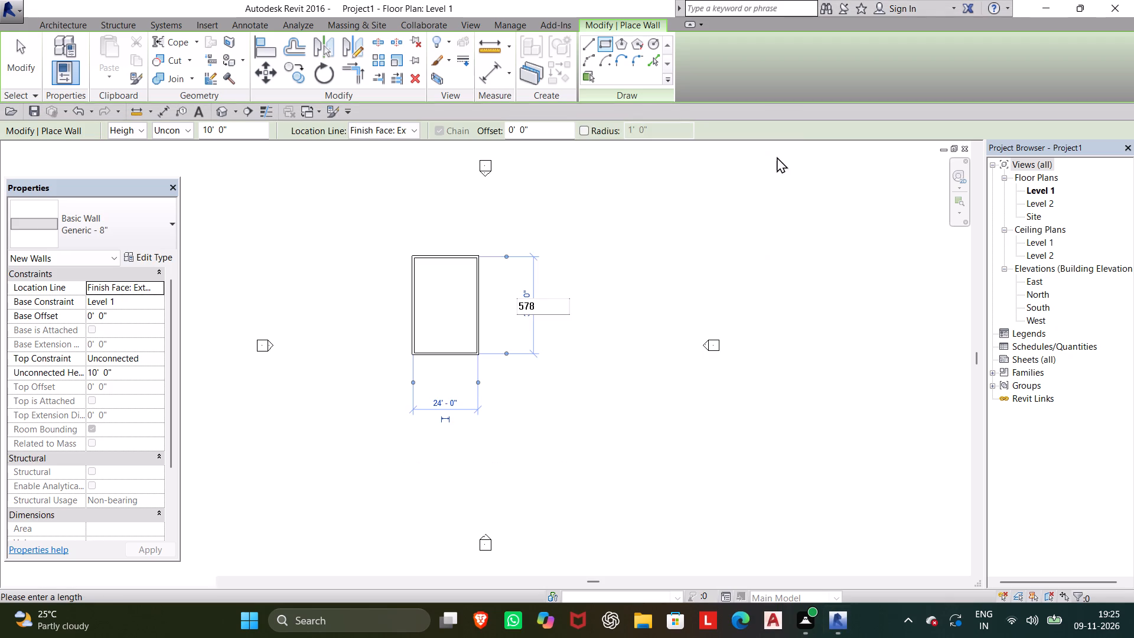
left_click(543, 302)
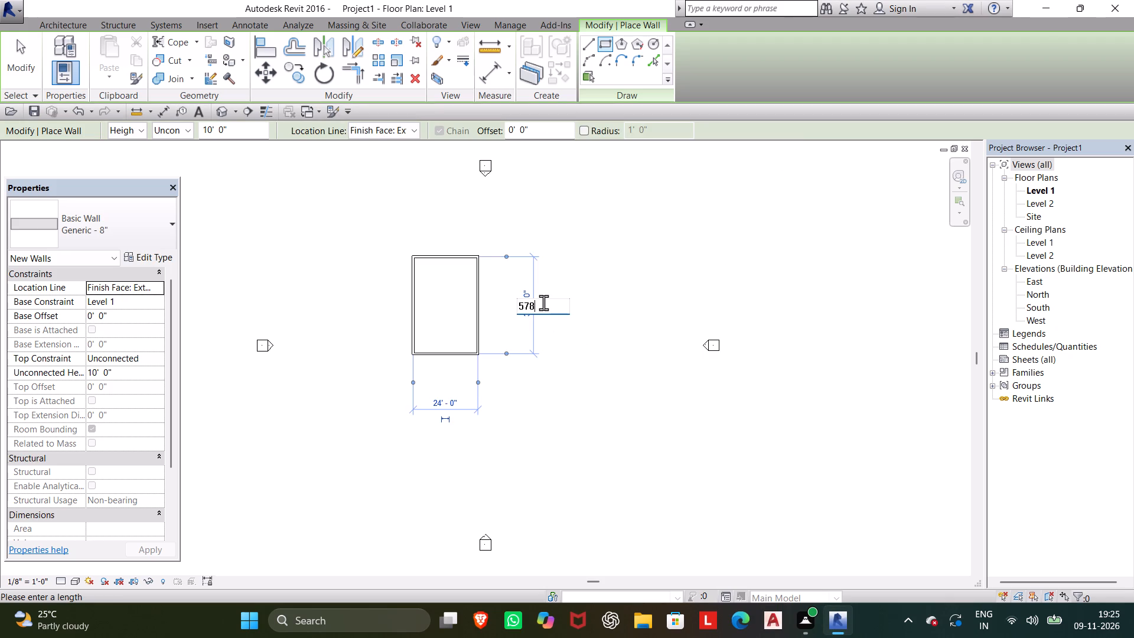
key("BackSpace")
key("apostrophe")
key("Return")
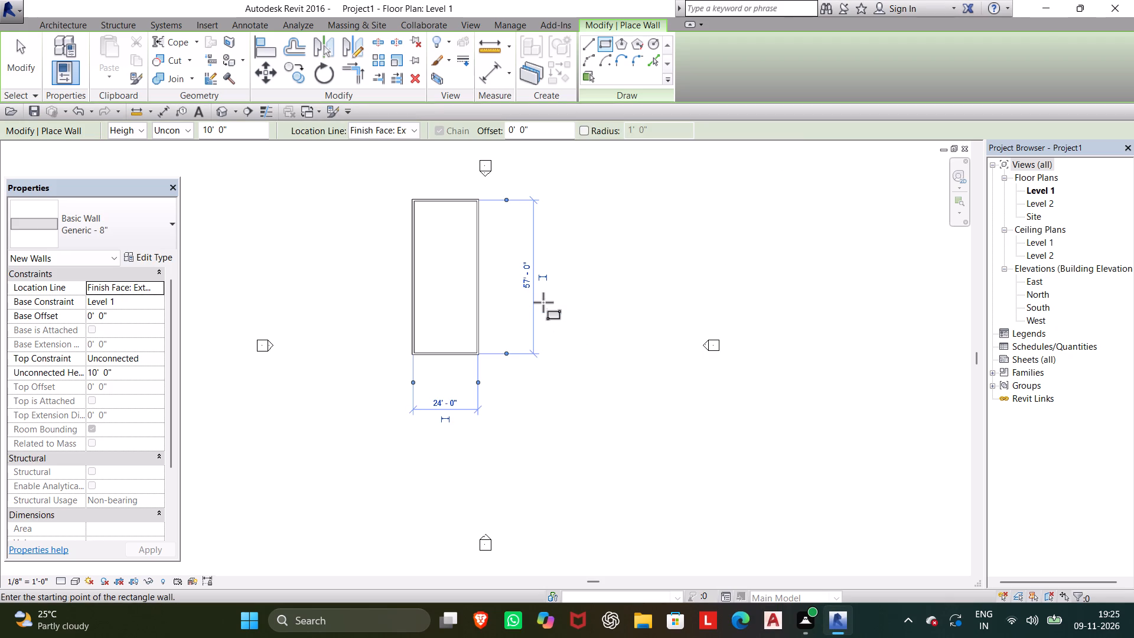
Set the wall rectangle's horizontal dimension to 46' 6".
double_click(448, 403)
left_click(448, 403)
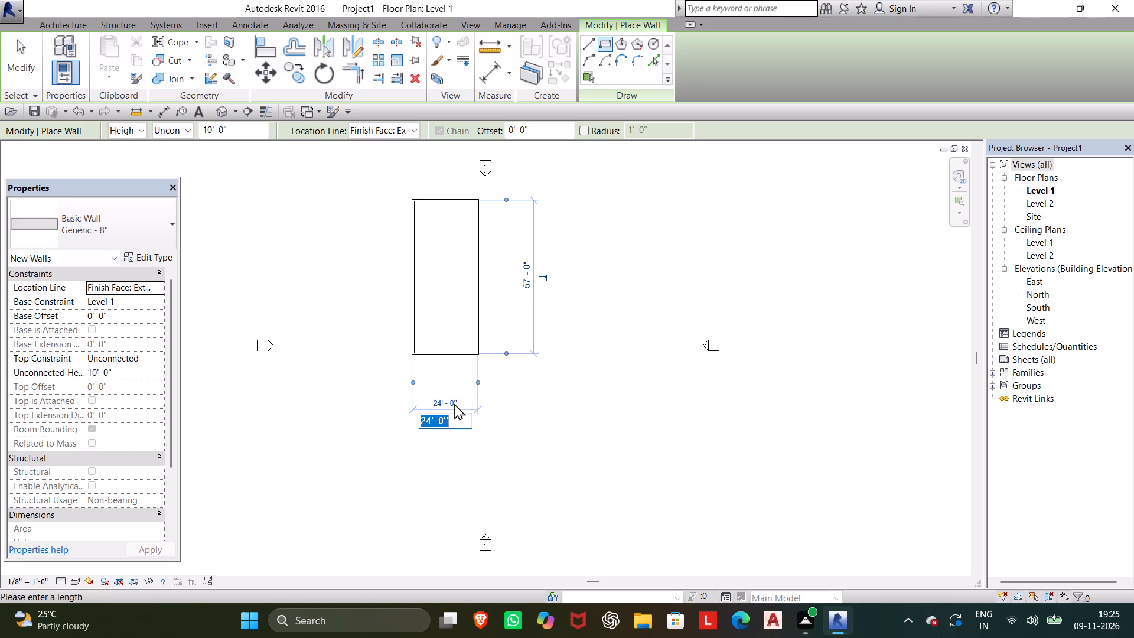
type("46")
key("apostrophe")
key("6")
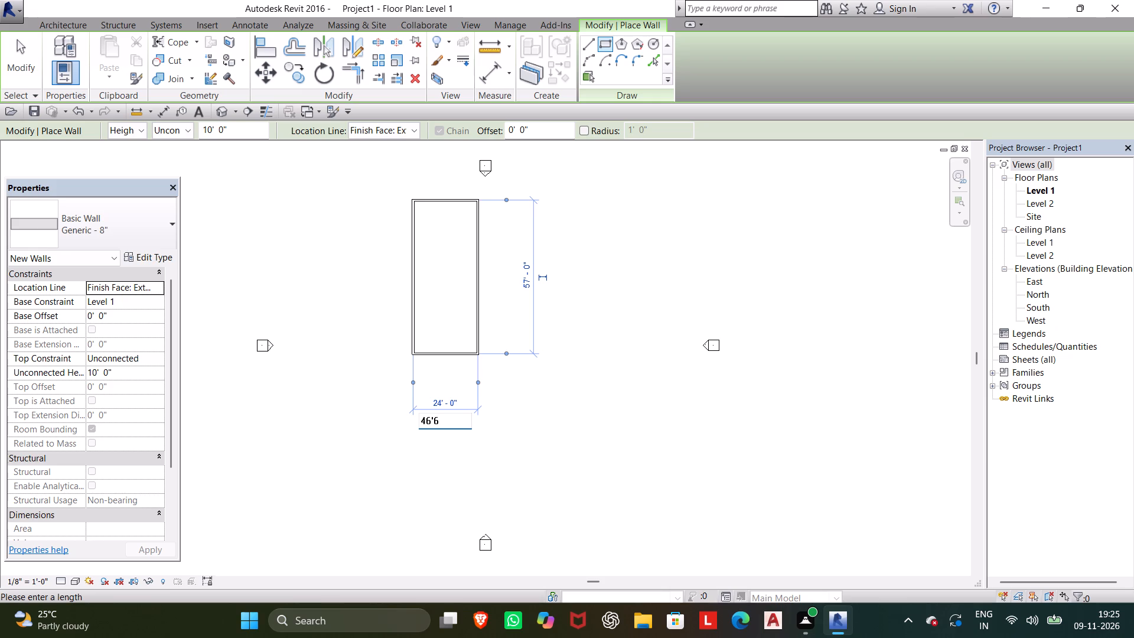
key("Return")
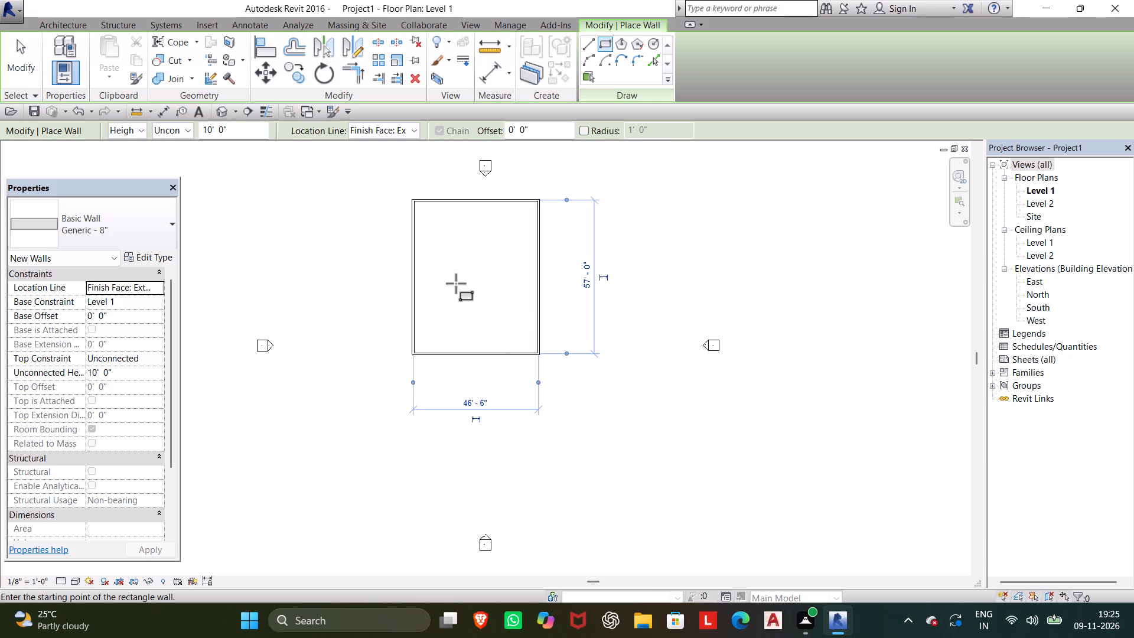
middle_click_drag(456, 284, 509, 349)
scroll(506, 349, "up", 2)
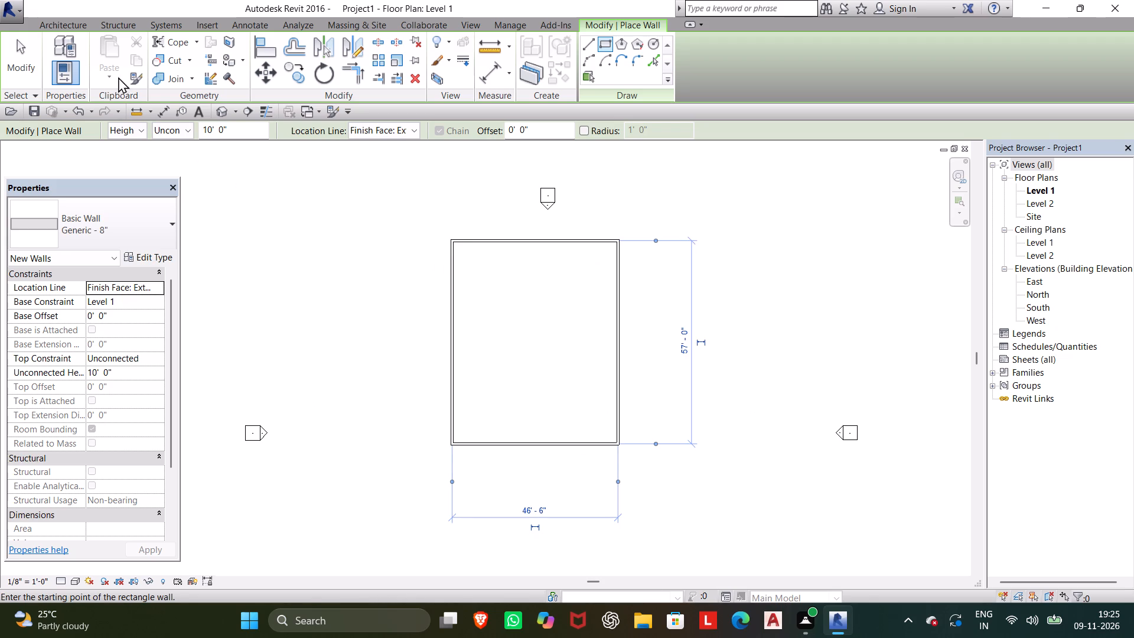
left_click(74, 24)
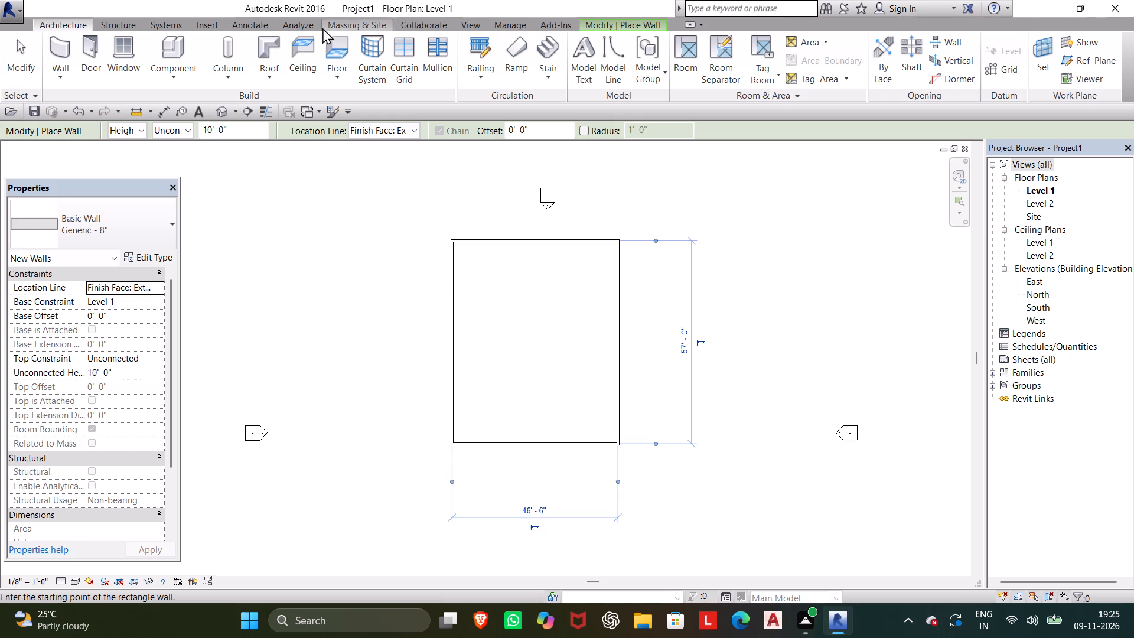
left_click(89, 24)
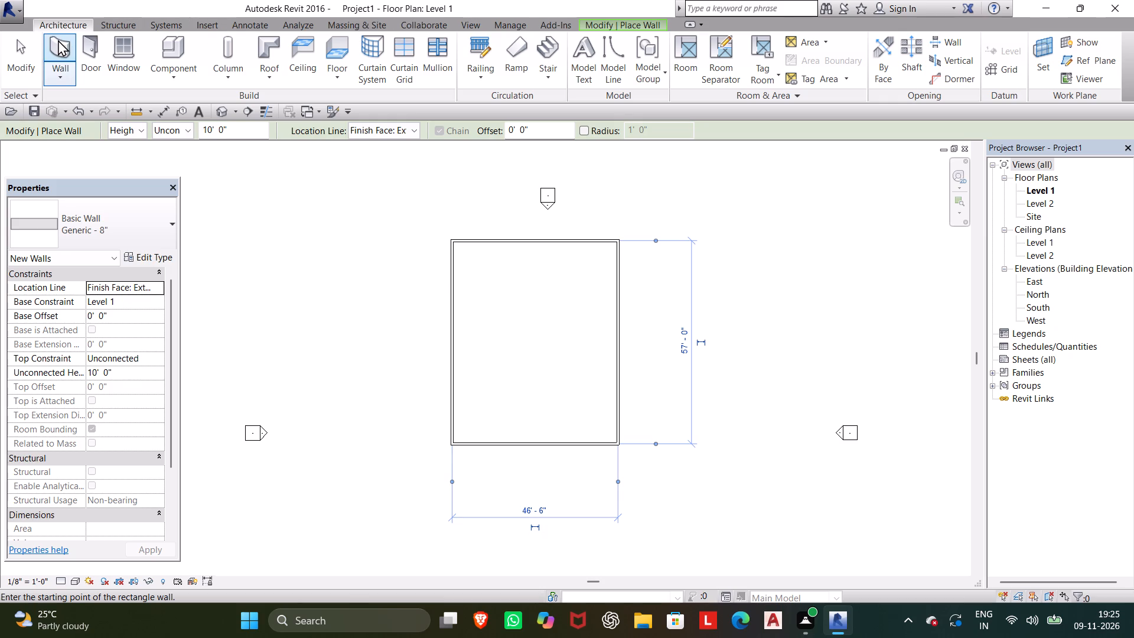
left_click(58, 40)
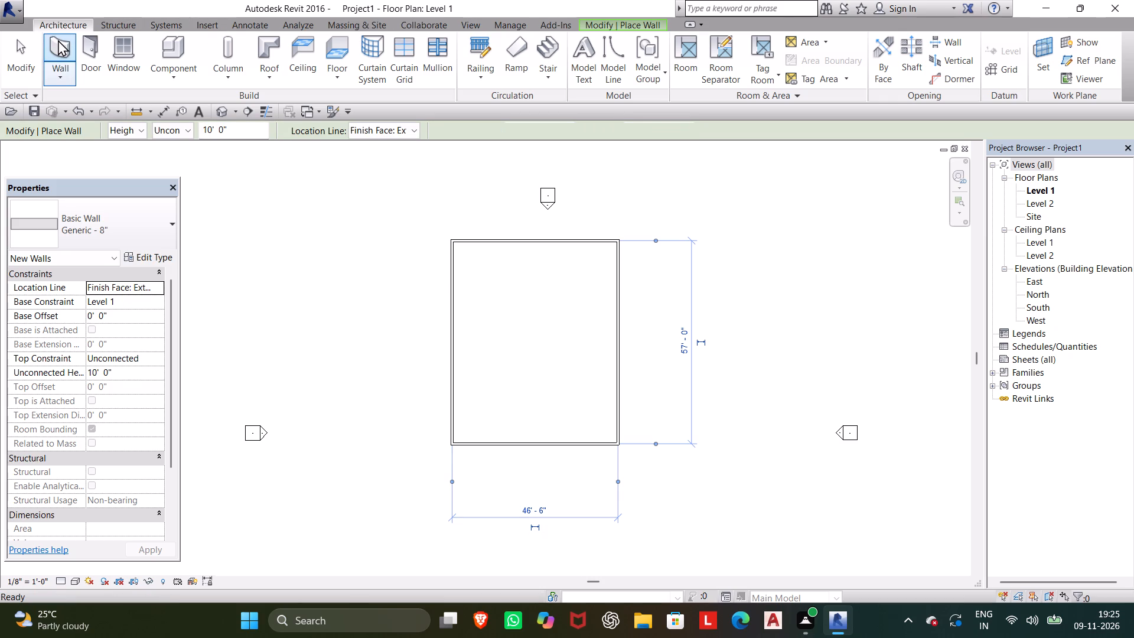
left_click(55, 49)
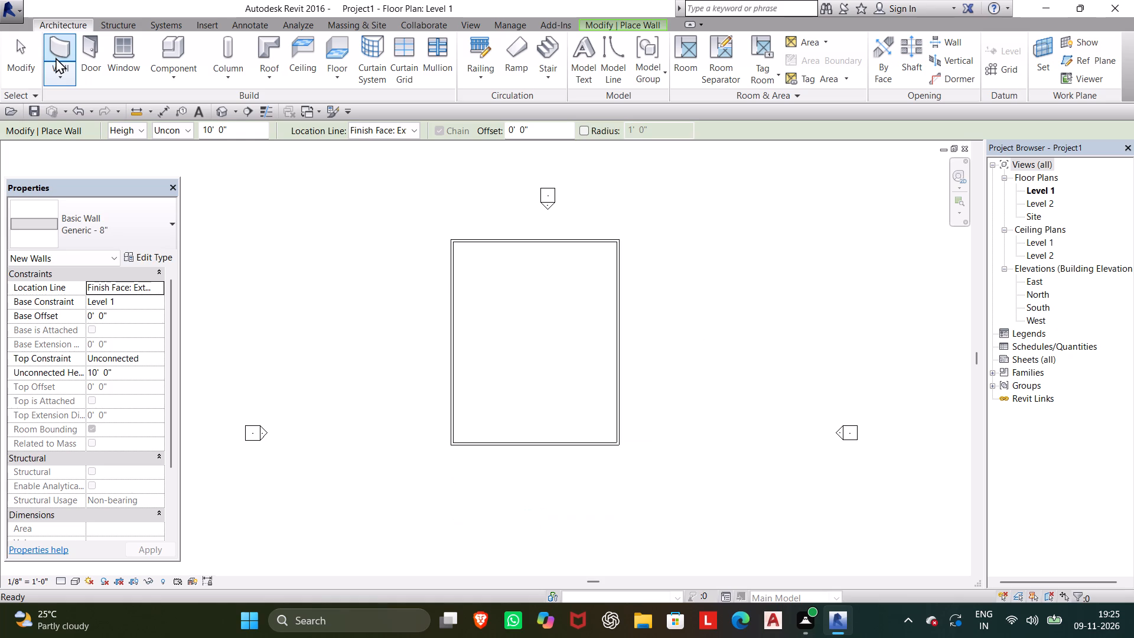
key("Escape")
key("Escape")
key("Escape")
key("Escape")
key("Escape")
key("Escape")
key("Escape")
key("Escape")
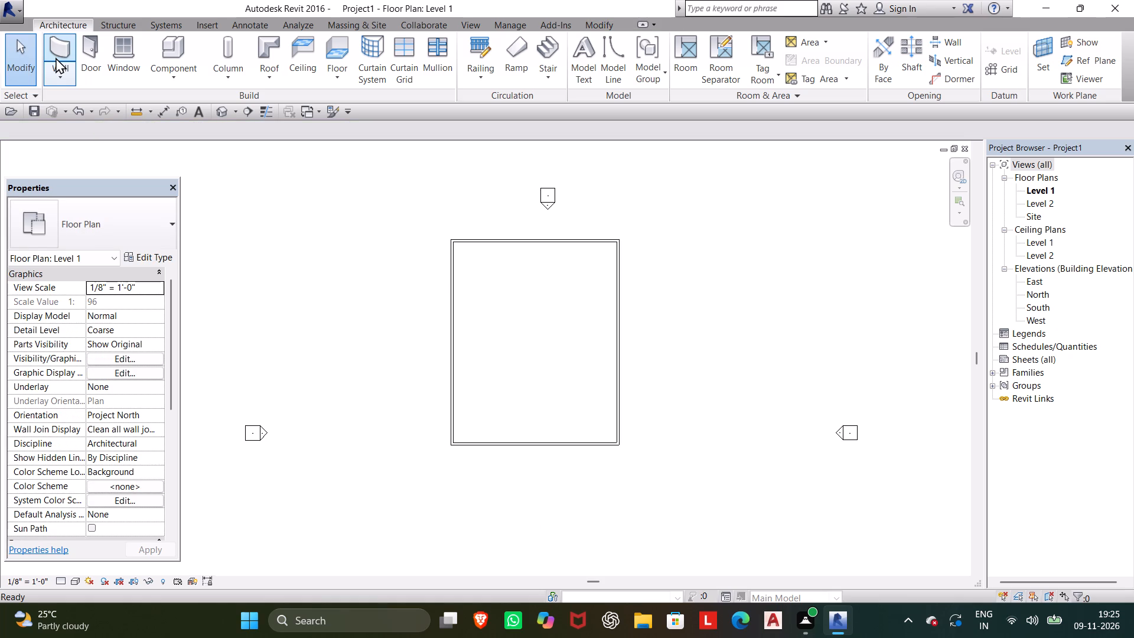
Set up a numerical Offset with a distance of 5' and copying enabled.
left_click(56, 57)
left_click(56, 57)
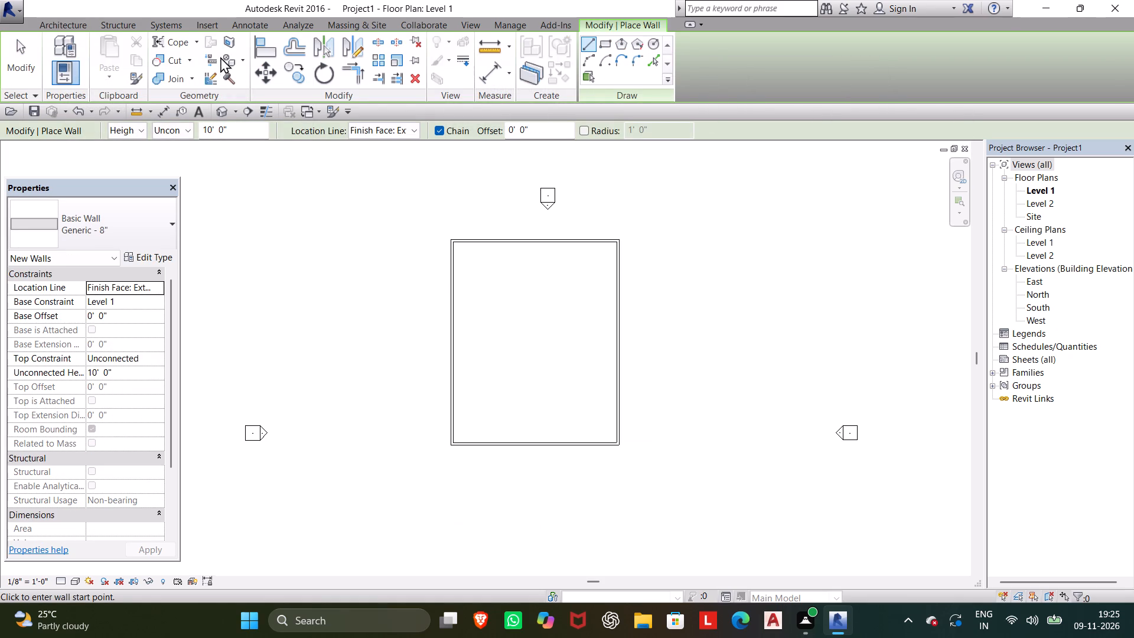
left_click(294, 44)
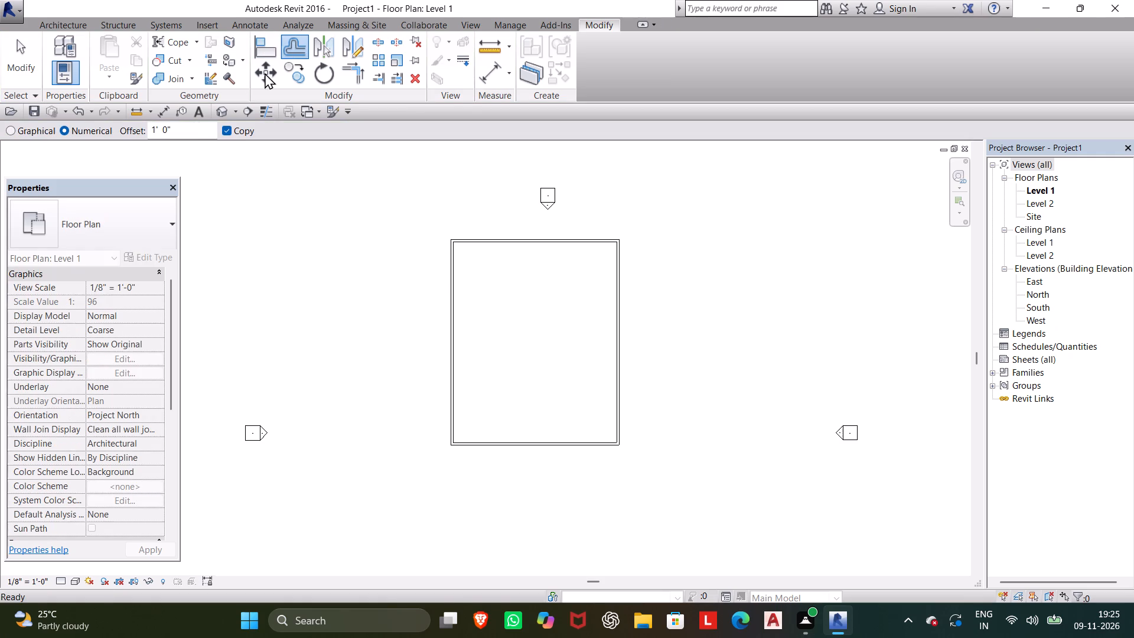
left_click_drag(197, 127, 119, 135)
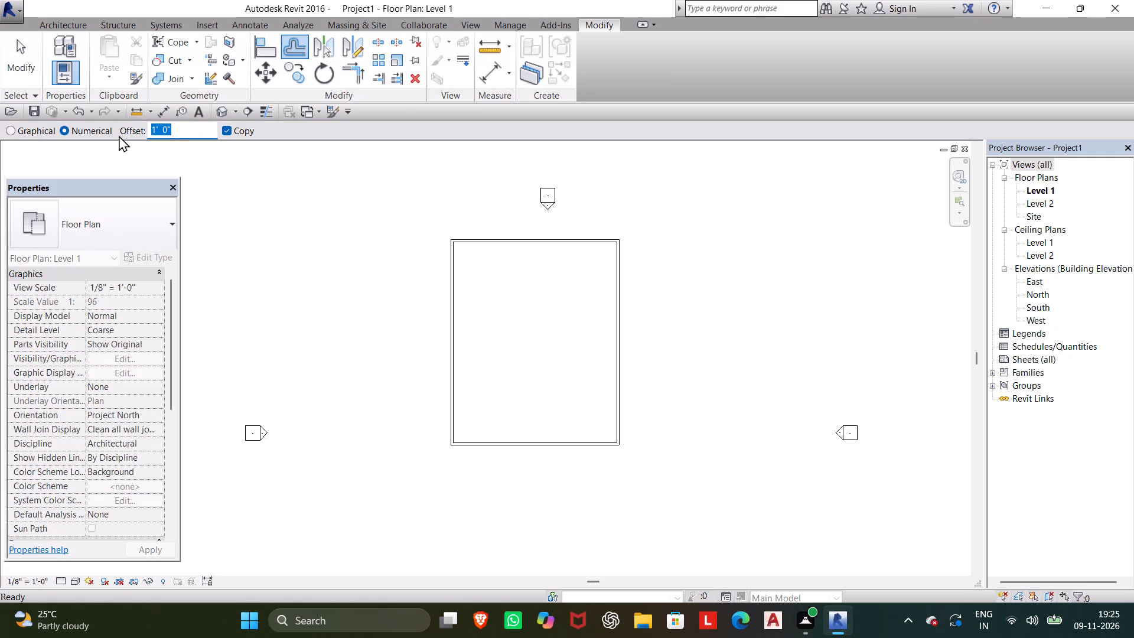
type("5'")
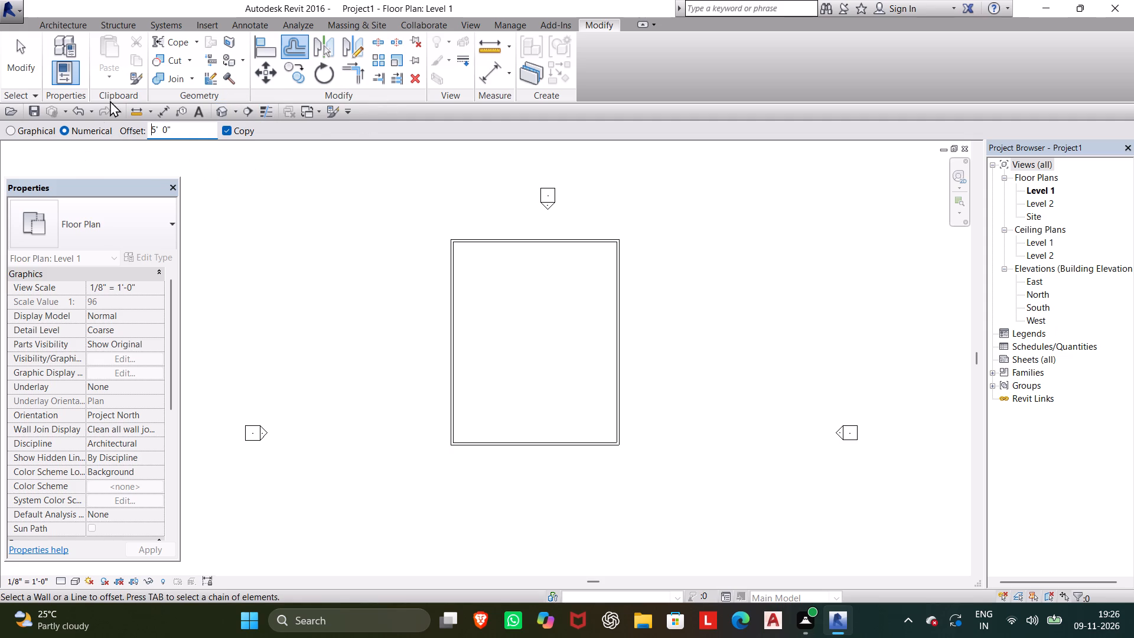
Set the location line for wall placement to Finish Face: Interior.
left_click(61, 23)
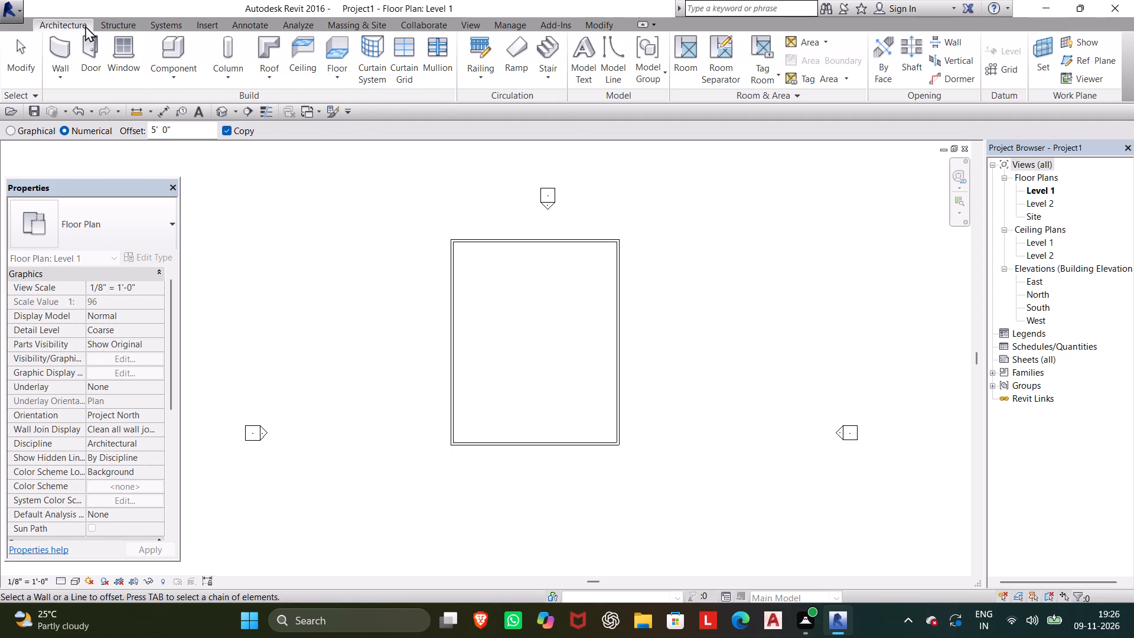
left_click(54, 44)
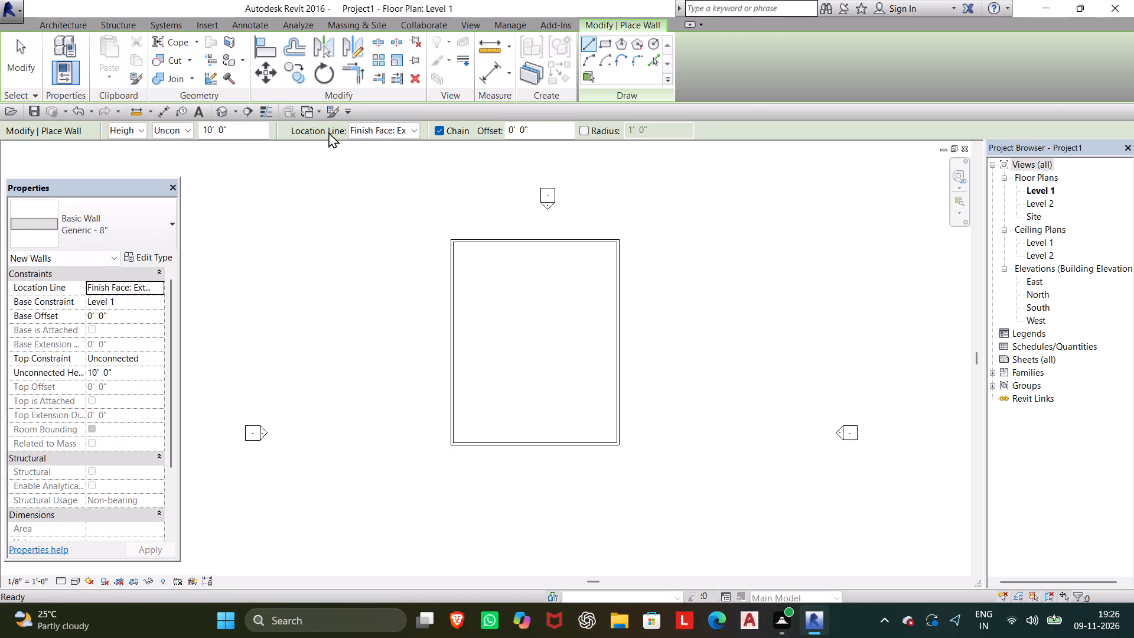
left_click(410, 131)
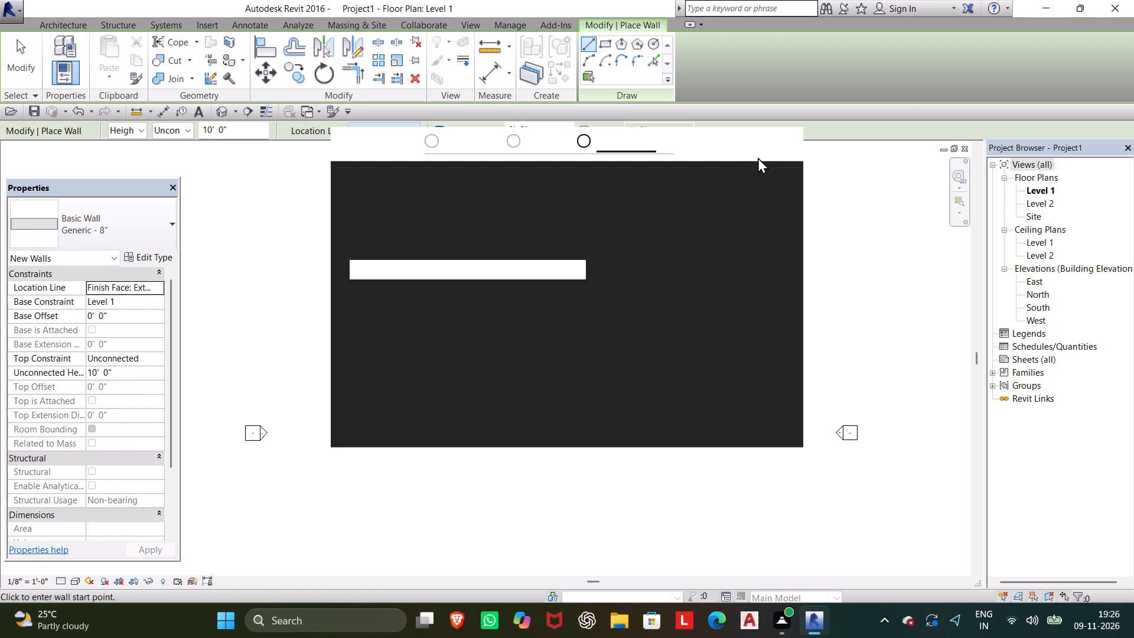
left_click(773, 144)
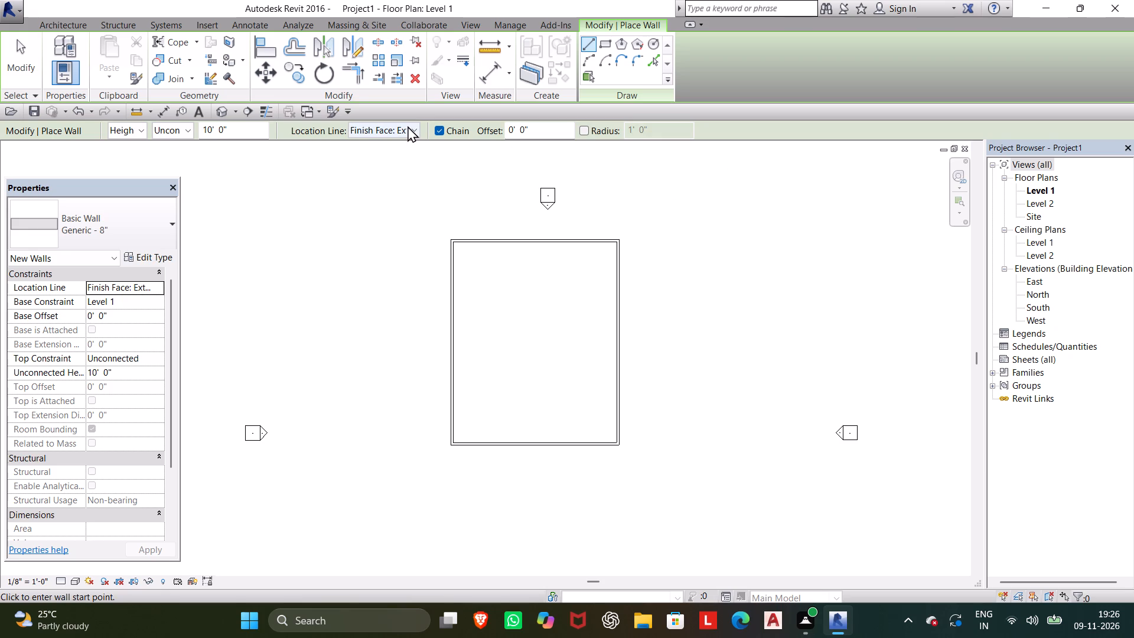
left_click(408, 126)
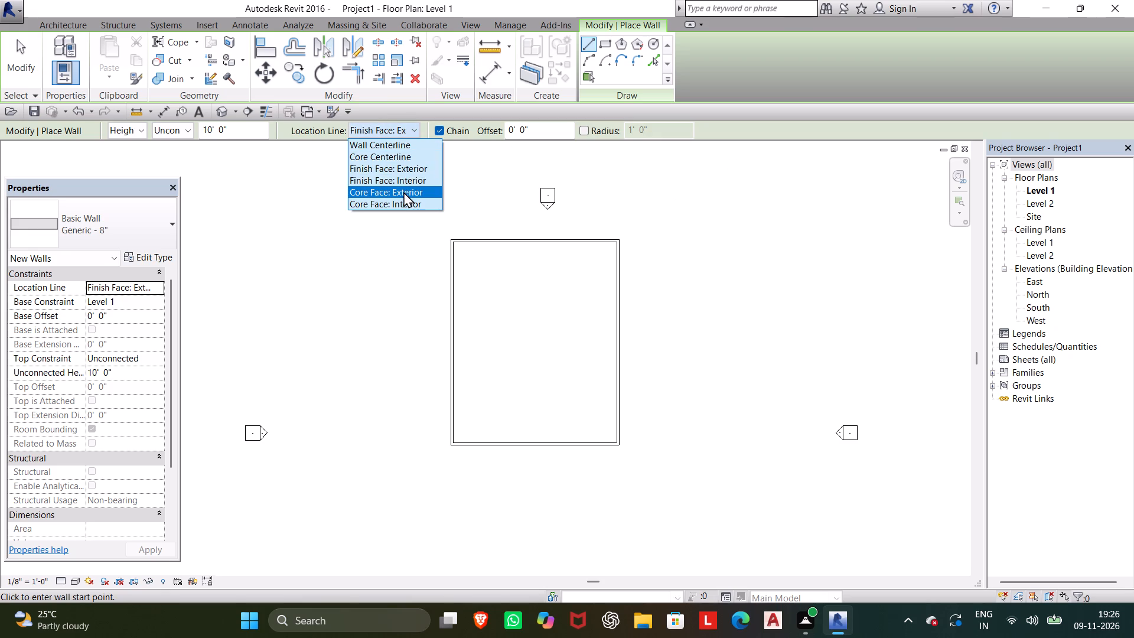
left_click(403, 184)
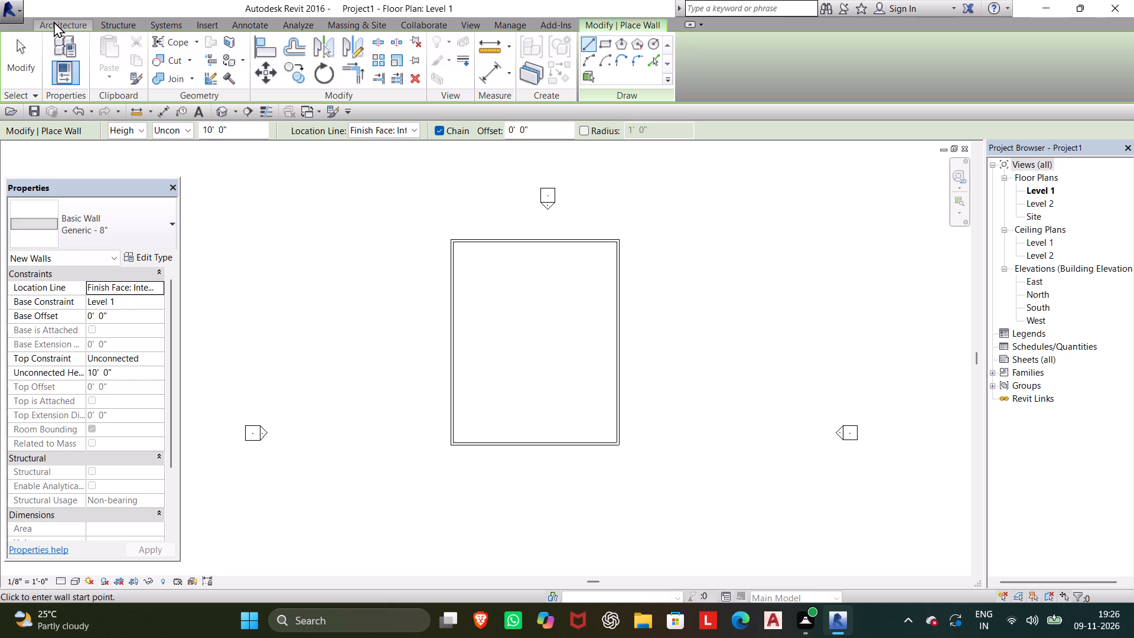
Offset a copy of the plan's top outer wall 5' toward the inside of the building.
left_click(298, 46)
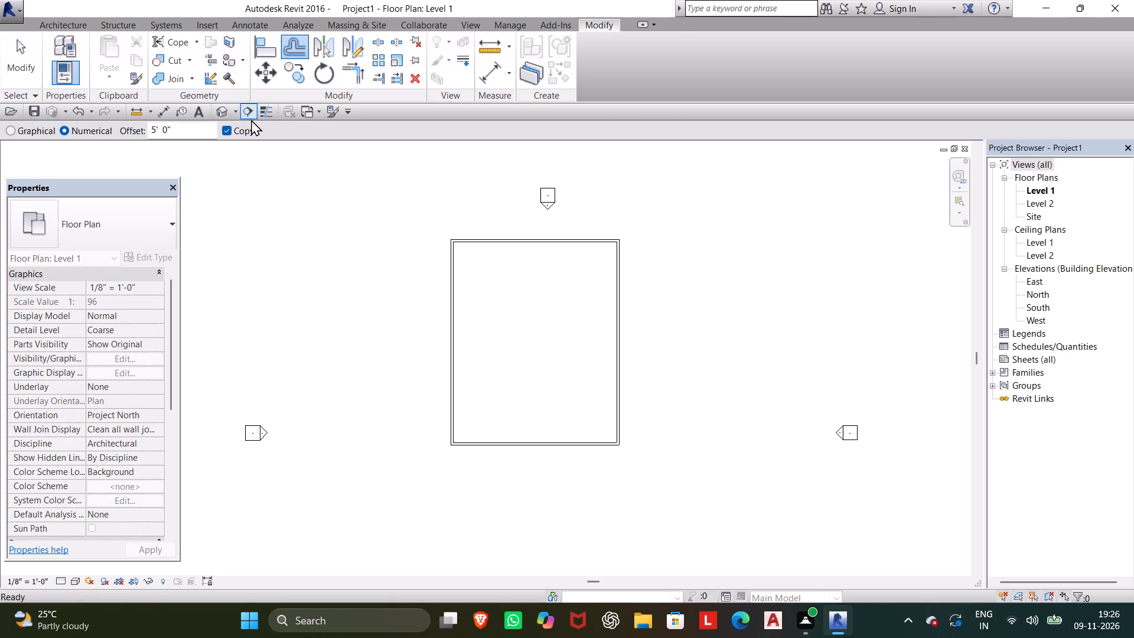
left_click(503, 246)
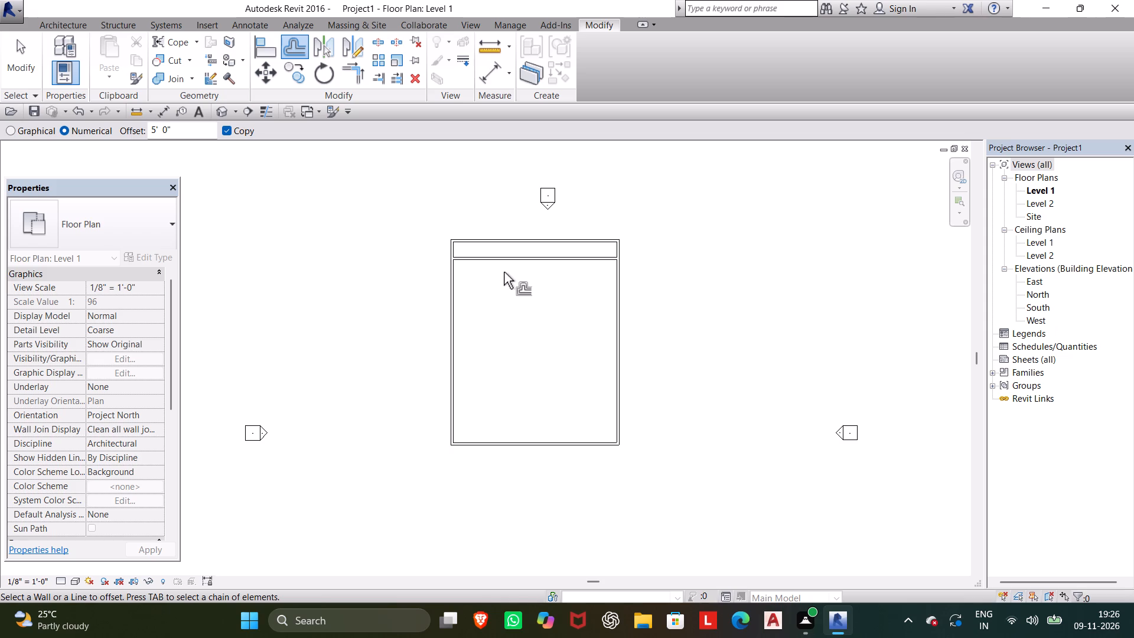
scroll(509, 263, "up", 6)
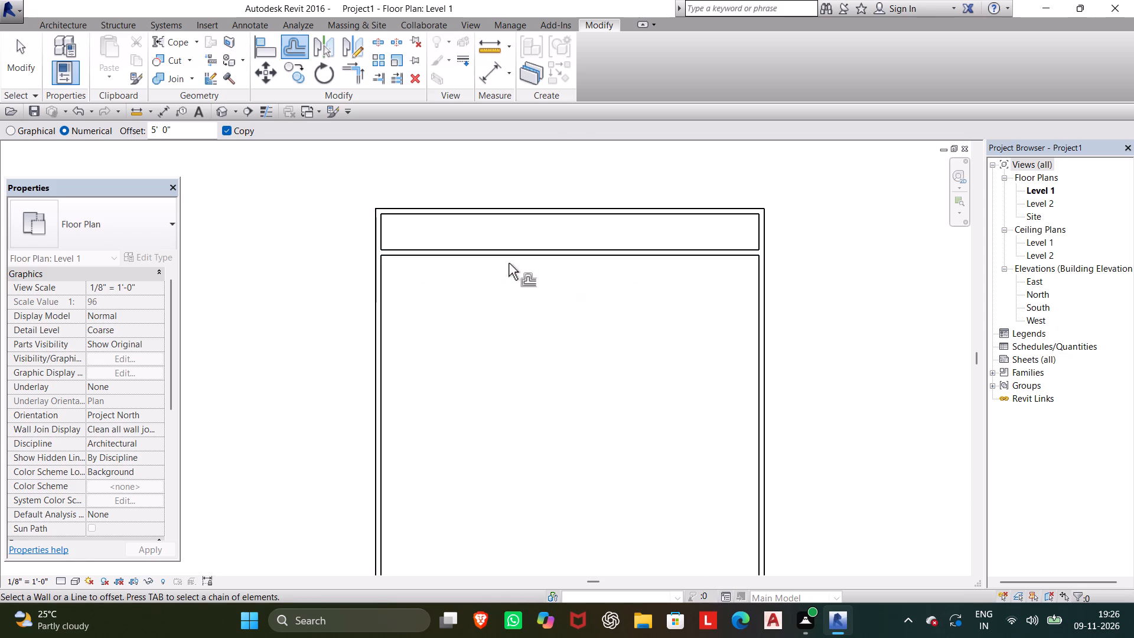
scroll(509, 263, "up", 4)
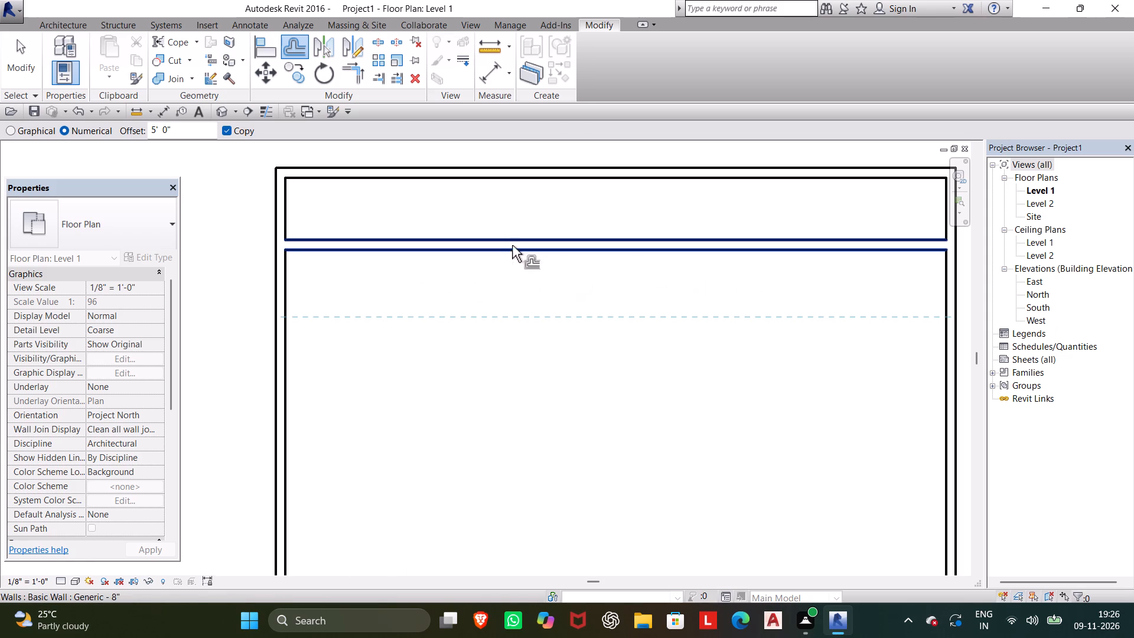
key("Escape")
Change the new interior wall's type, first to Generic - 6" and finally to Generic - 5".
left_click(512, 246)
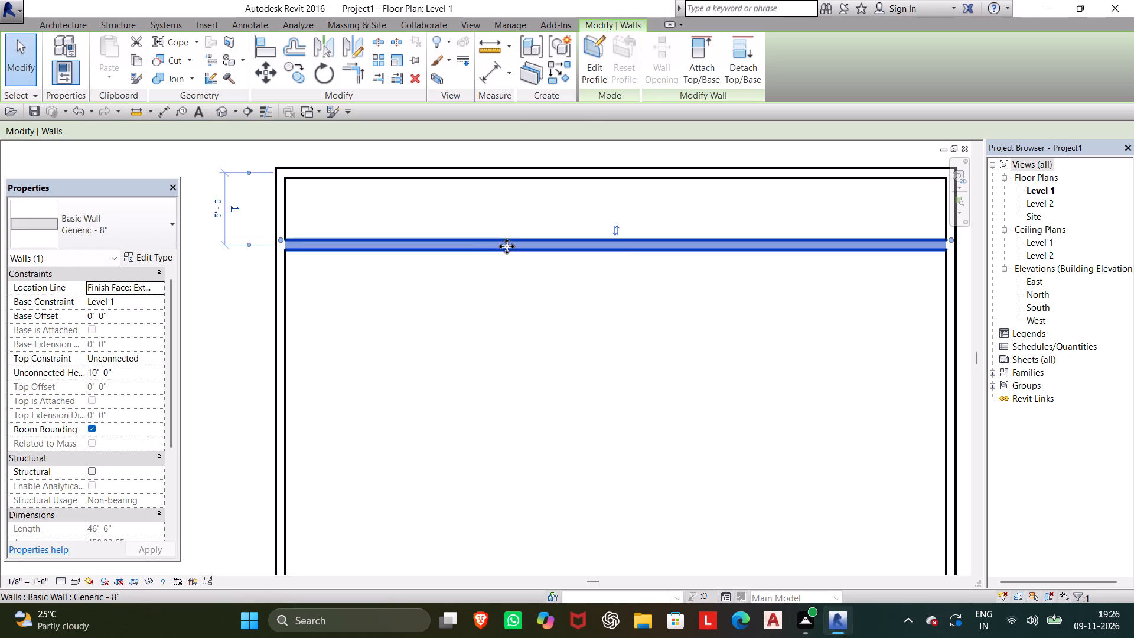
left_click(119, 236)
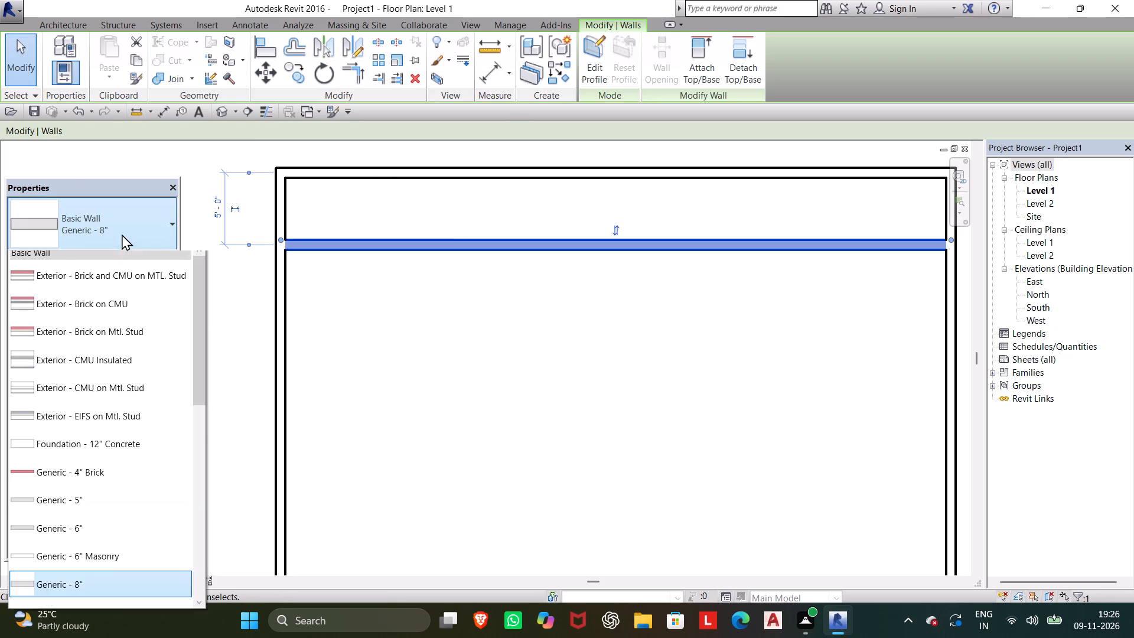
scroll(47, 393, "up", 3)
scroll(89, 351, "down", 2)
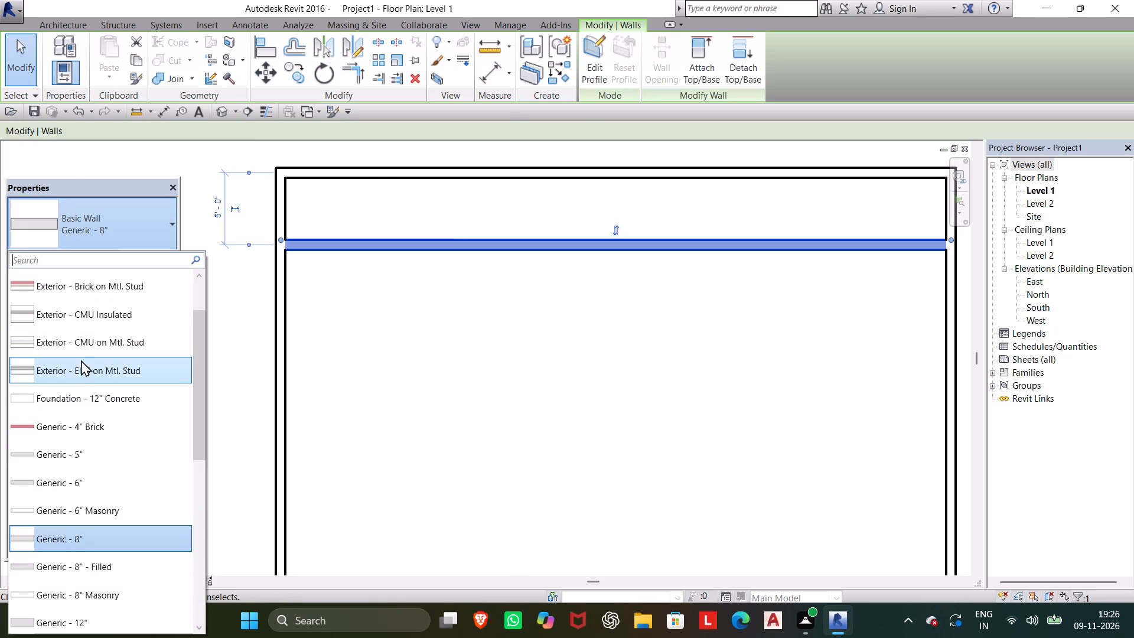
left_click(69, 488)
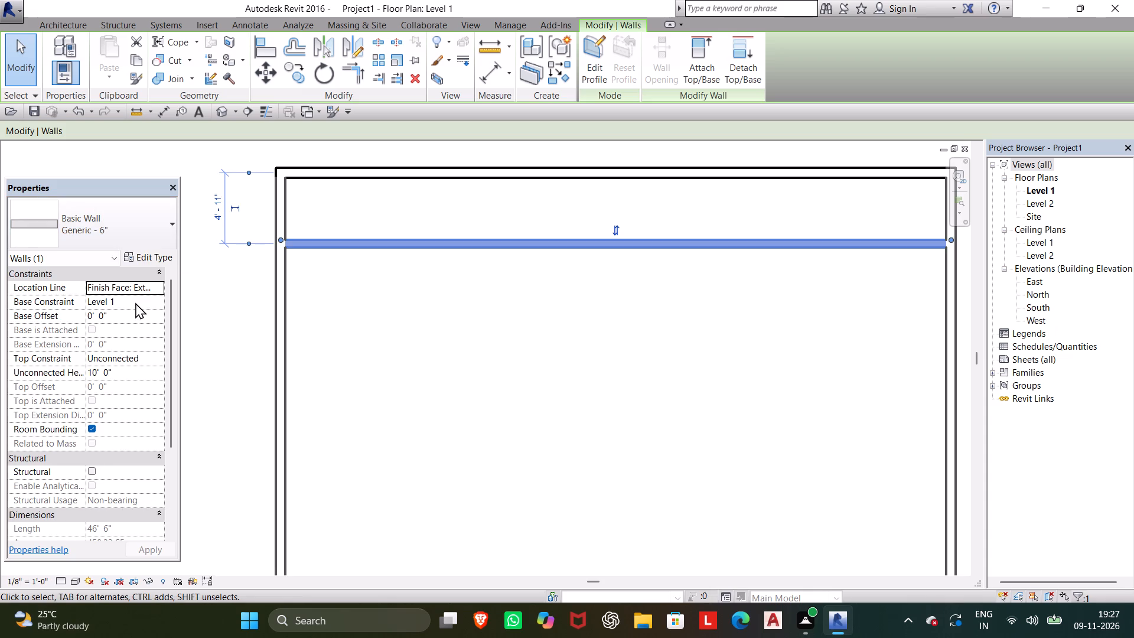
left_click(122, 233)
left_click(107, 284)
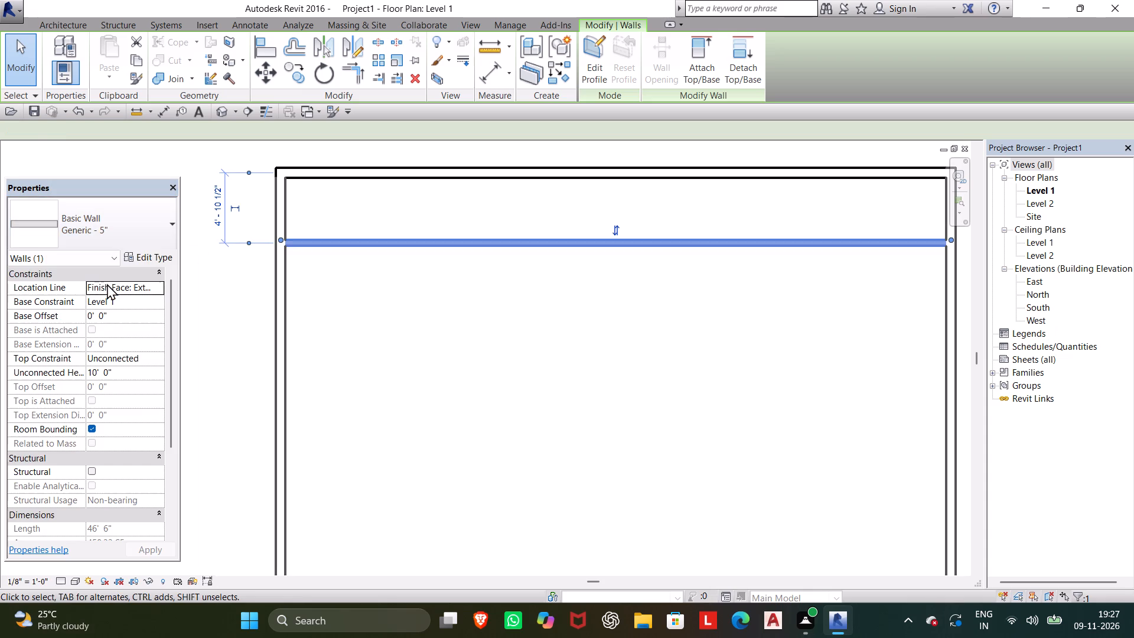
key("Escape")
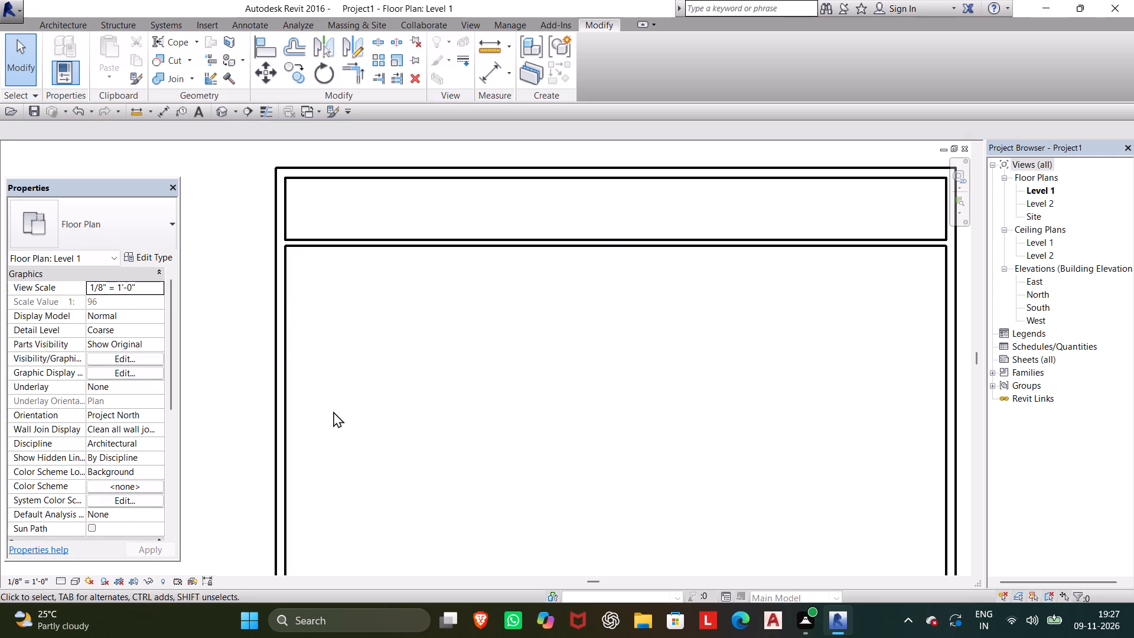
Offset a copy of the Generic - 5" interior wall 15' downward in the plan.
left_click(298, 49)
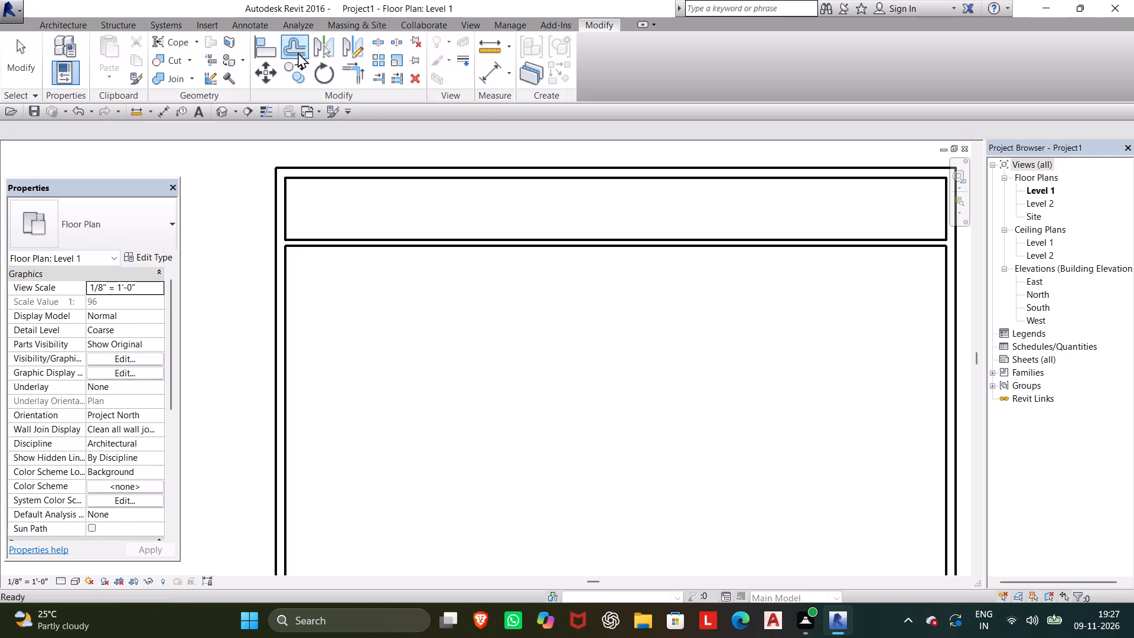
left_click_drag(186, 134, 130, 132)
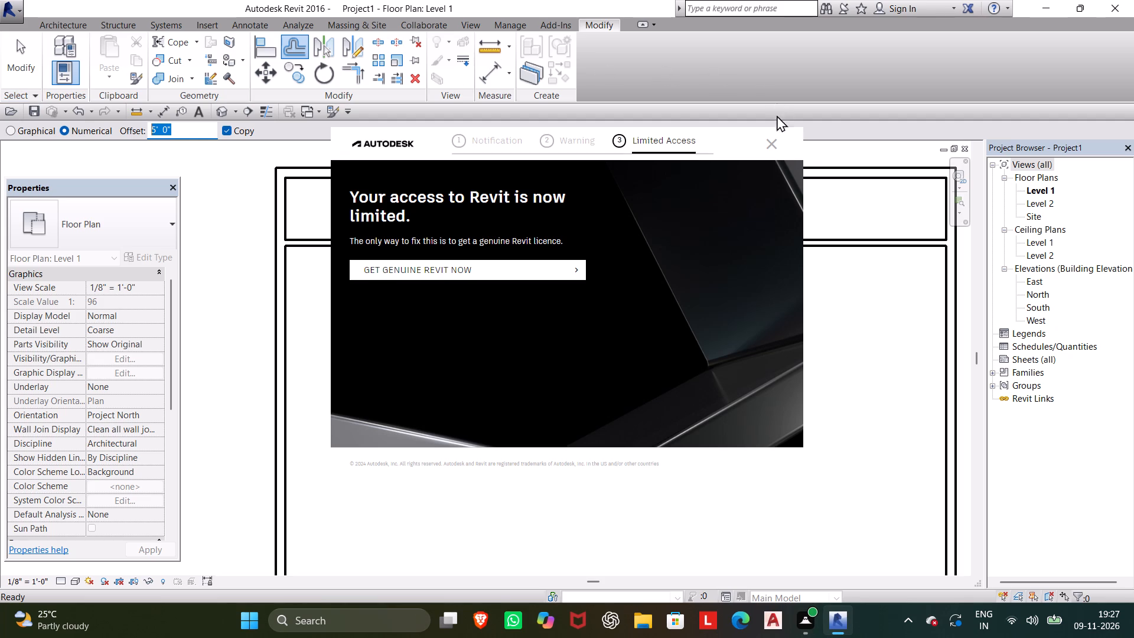
left_click(777, 143)
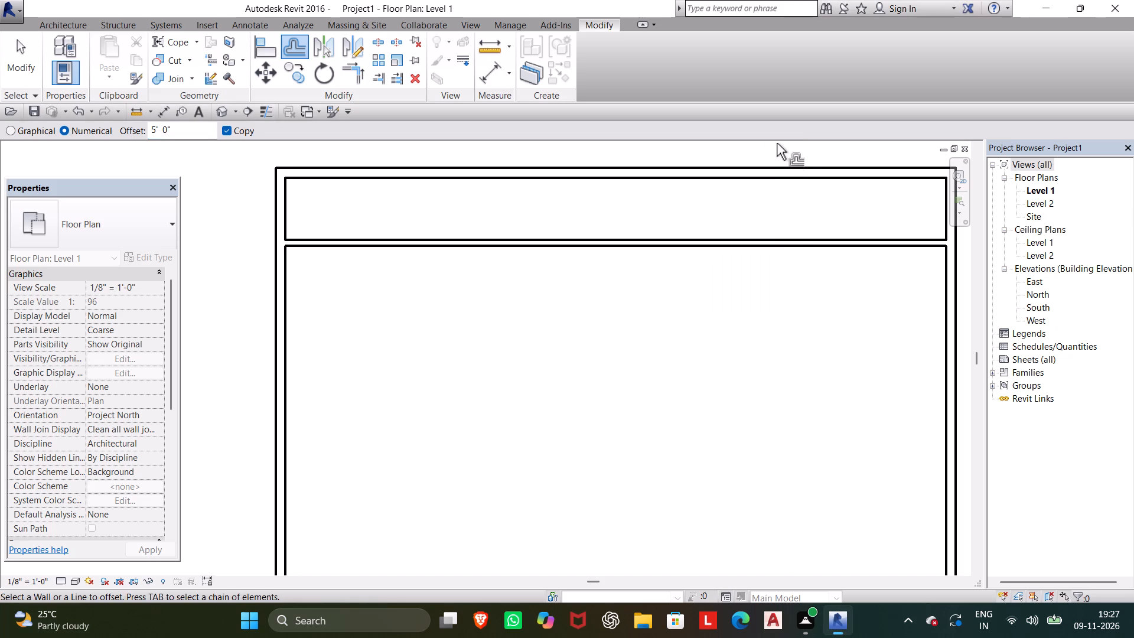
left_click_drag(191, 133, 162, 128)
left_click_drag(162, 128, 141, 126)
type("15")
key("apostrophe")
key("Return")
left_click(394, 248)
scroll(416, 314, "down", 2)
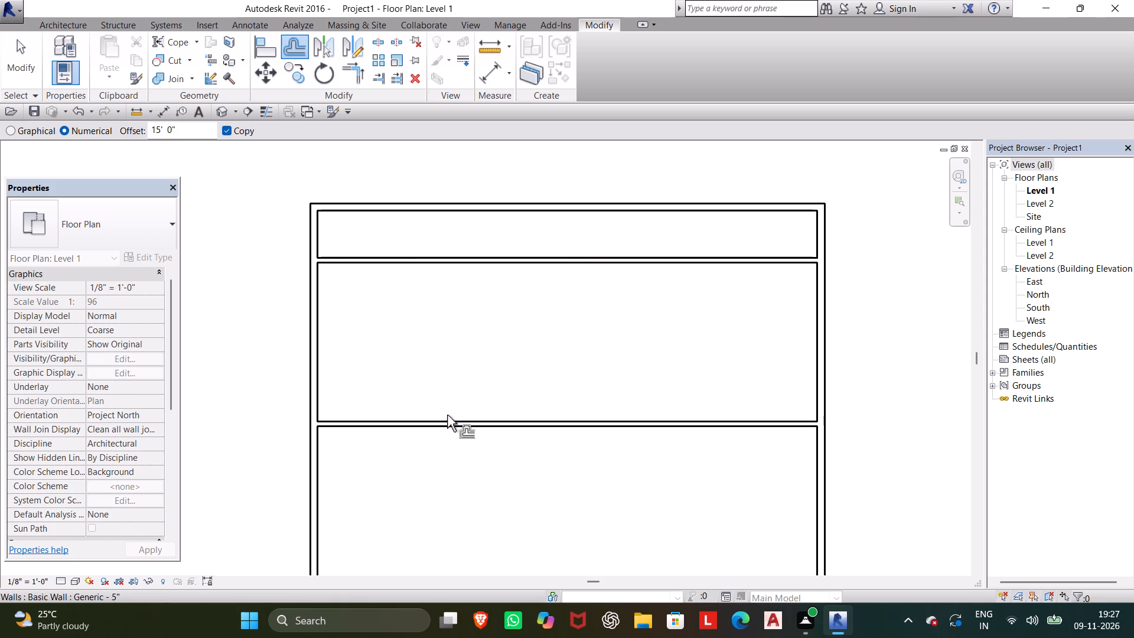
key("Escape")
key("Escape")
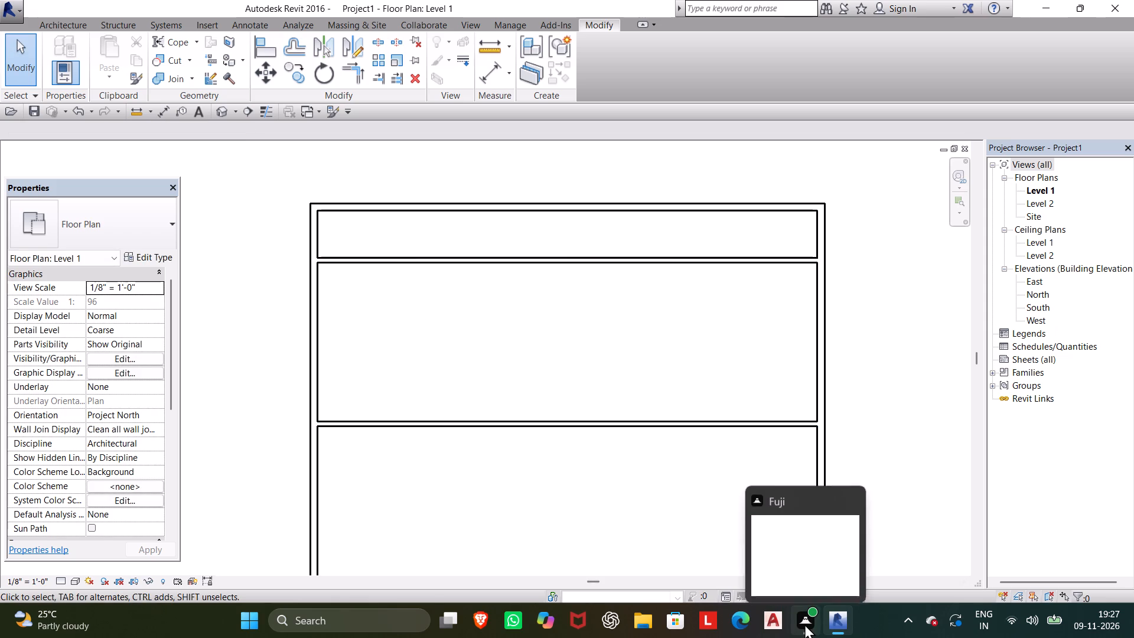
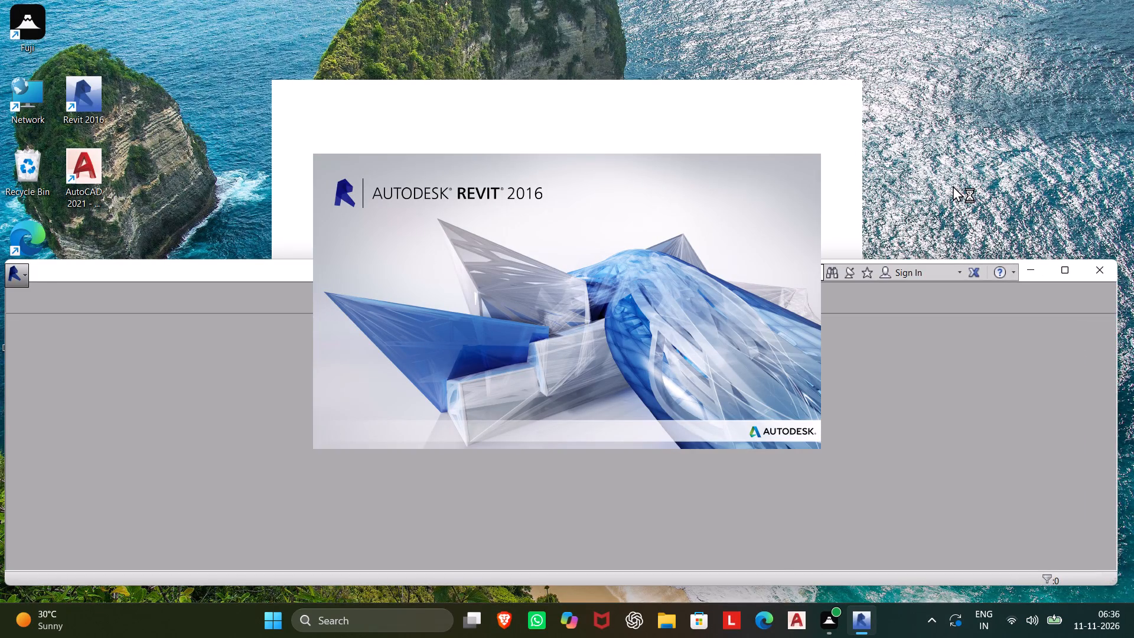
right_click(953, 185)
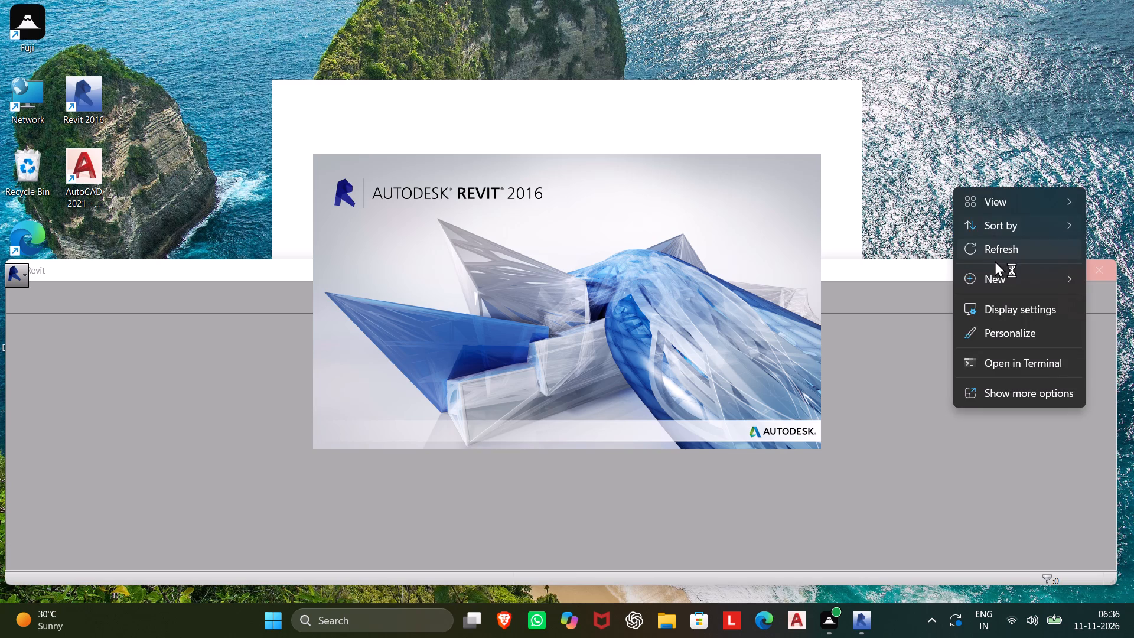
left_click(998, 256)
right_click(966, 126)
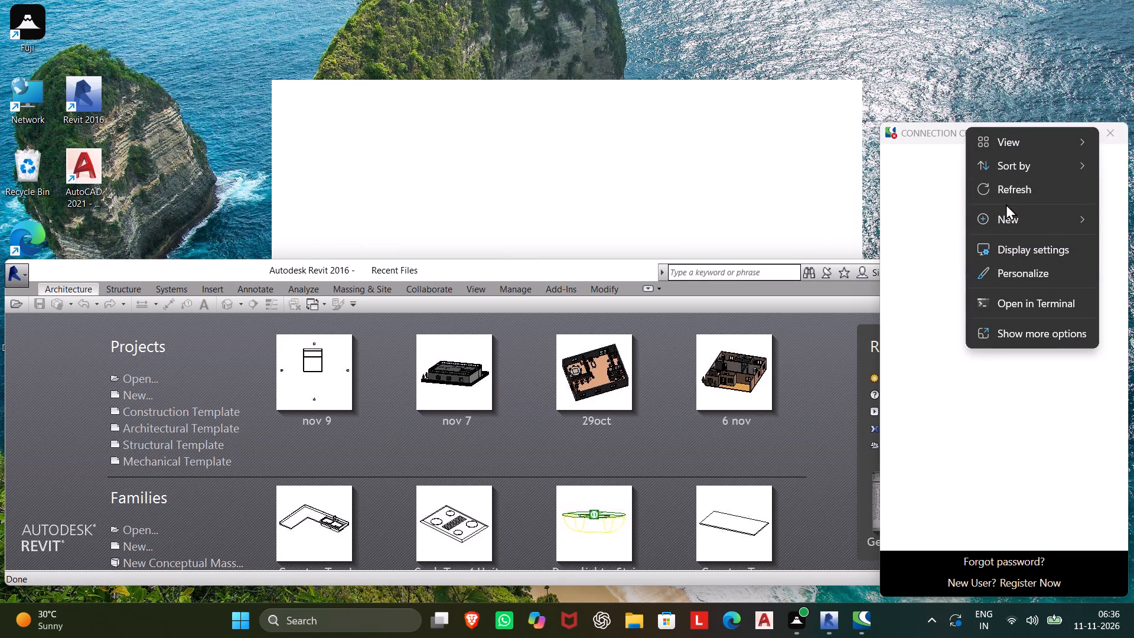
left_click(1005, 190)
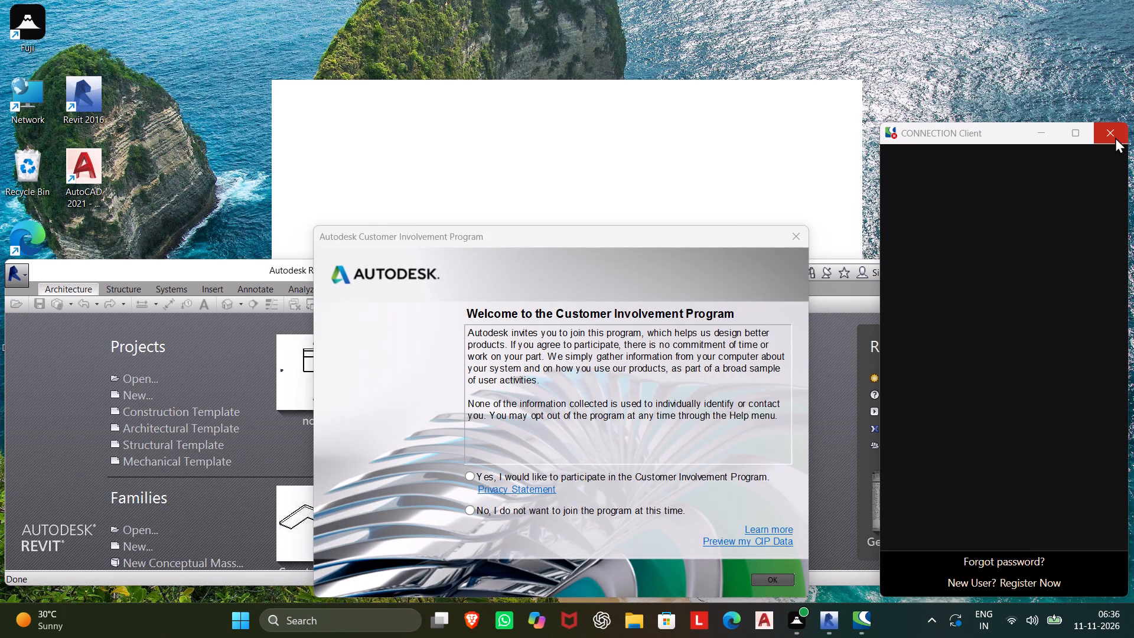
Close the CONNECTION Client window and dismiss the Autodesk Customer Involvement Program invitation without choosing an option.
left_click(1115, 136)
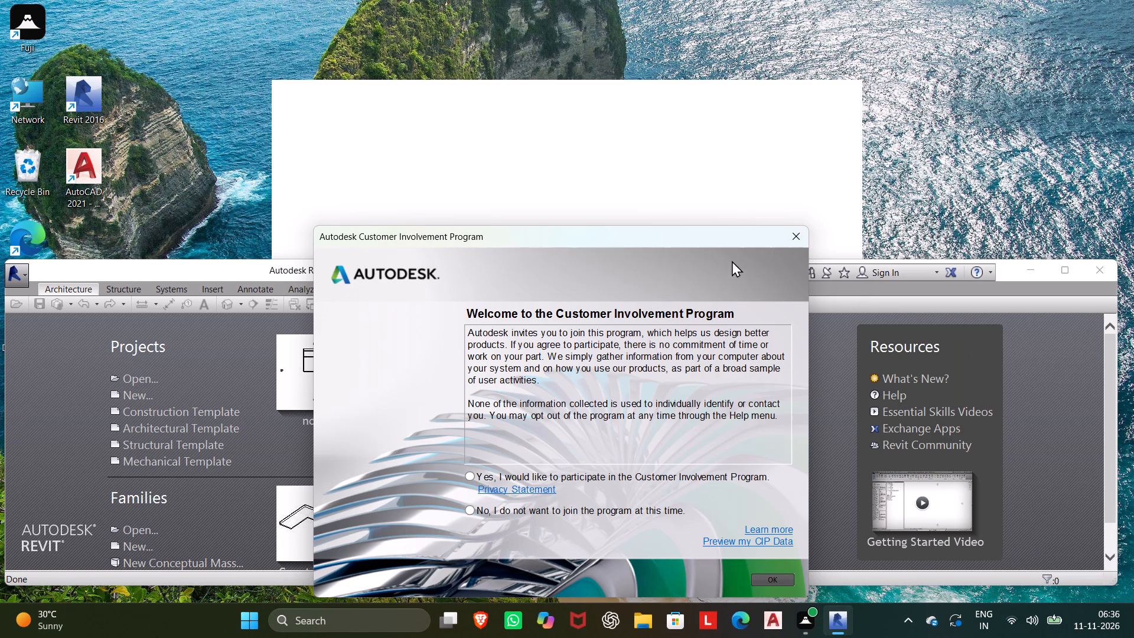
left_click(791, 235)
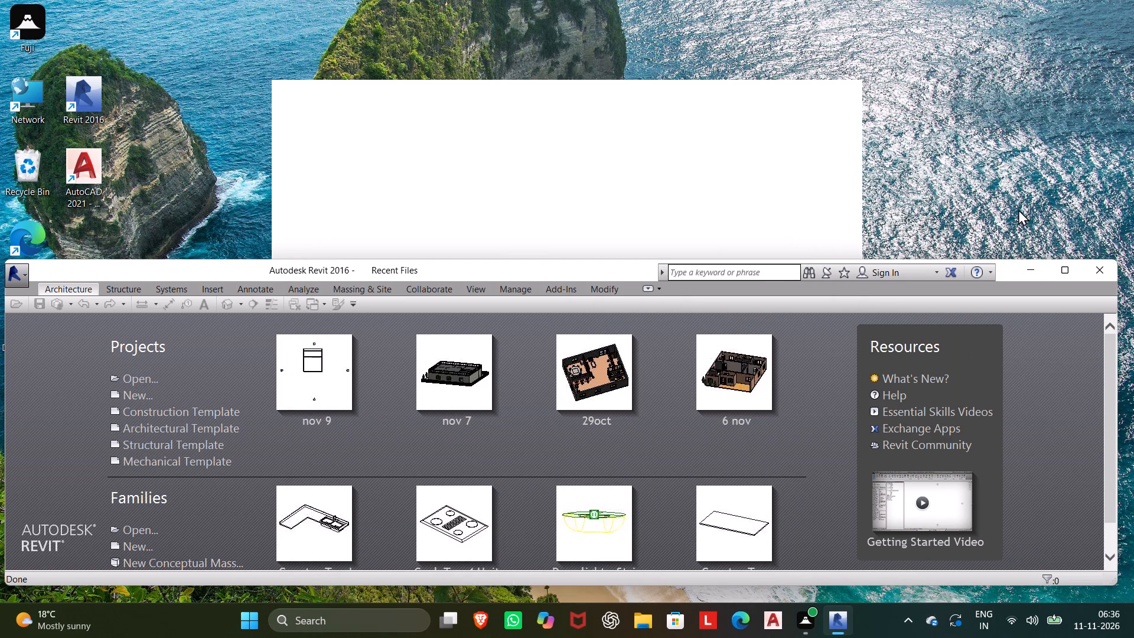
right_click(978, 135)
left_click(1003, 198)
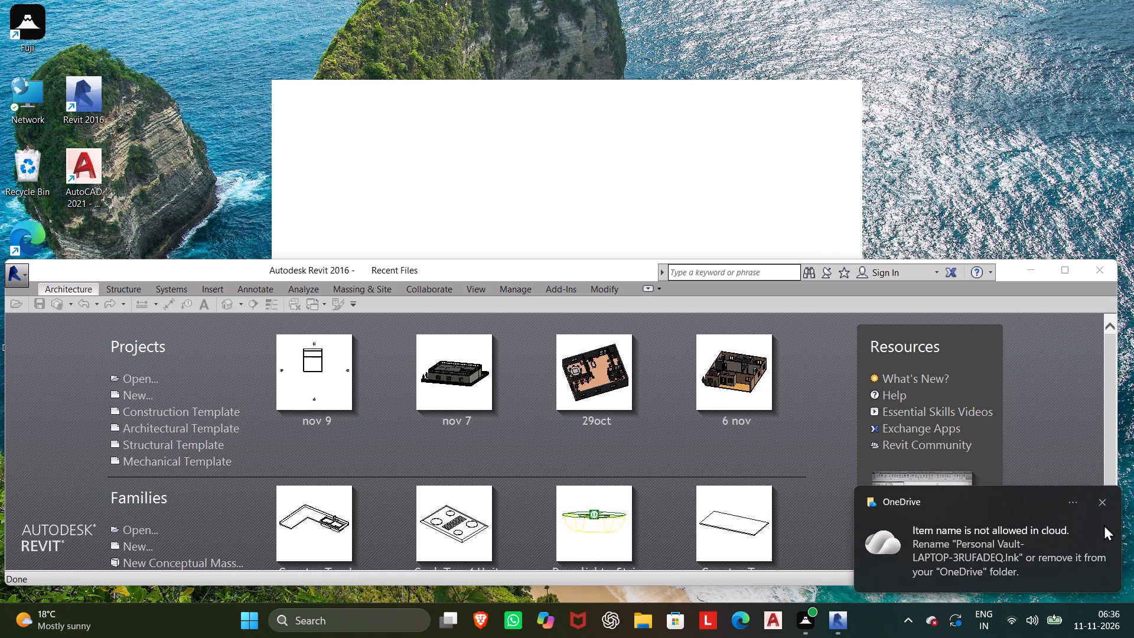
Dismiss the OneDrive notification.
left_click(1103, 501)
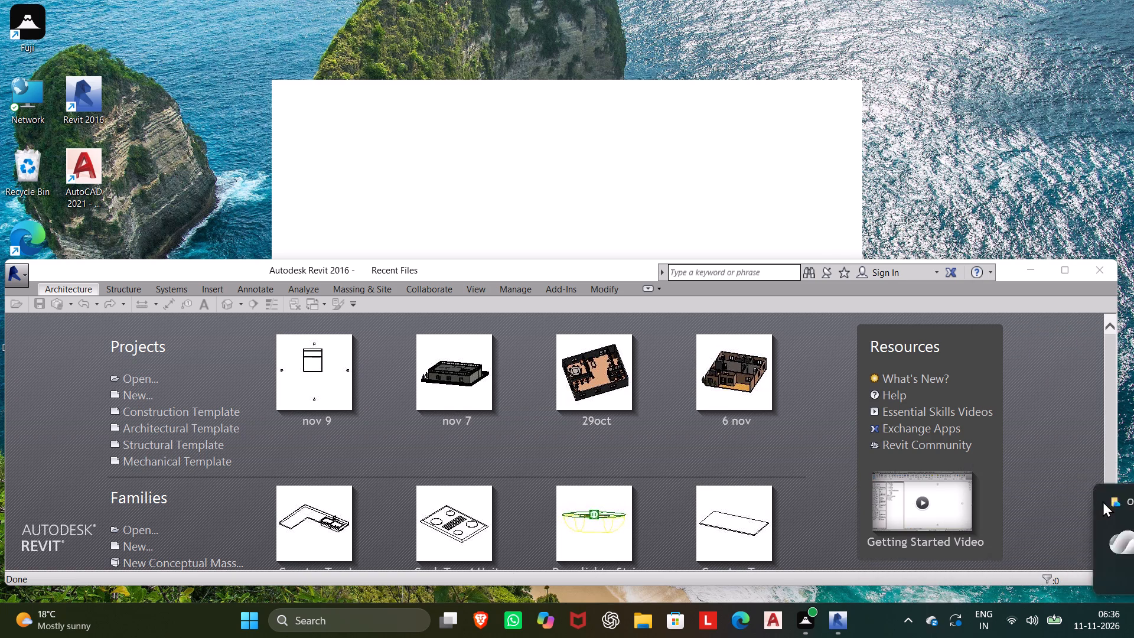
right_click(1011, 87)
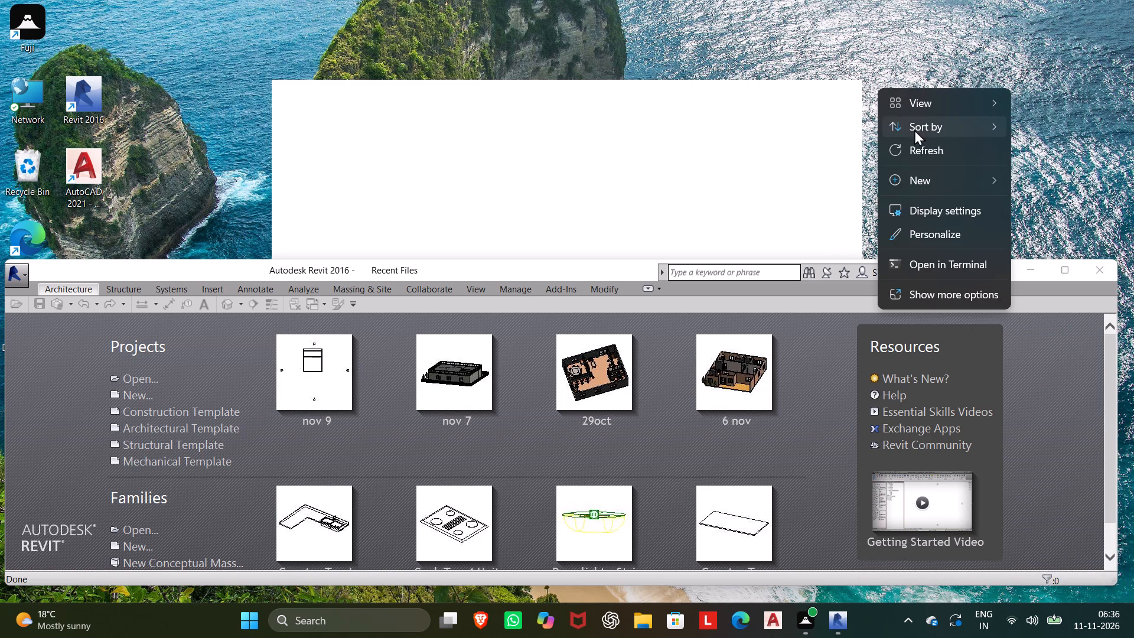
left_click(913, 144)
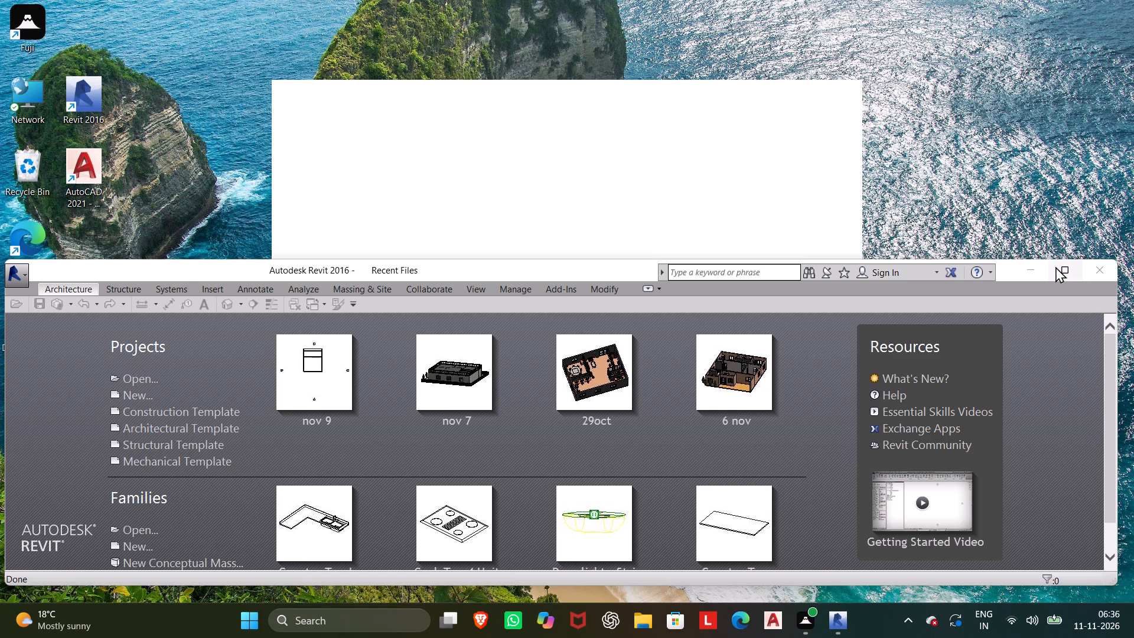
Maximize the Revit window and open the recent project nov 9.
left_click(1064, 270)
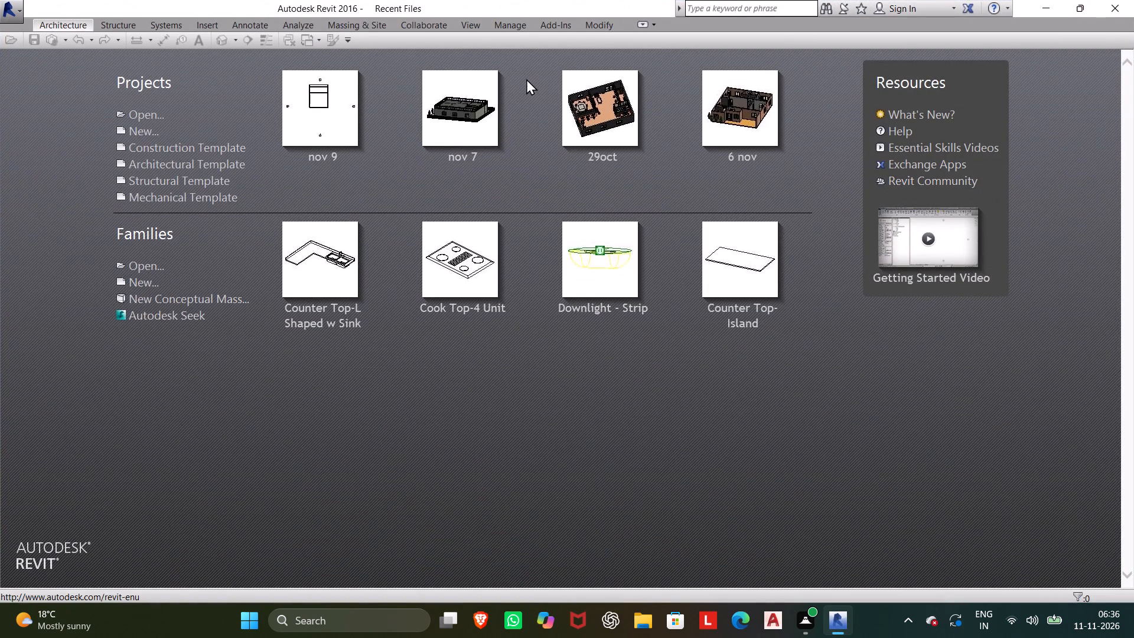
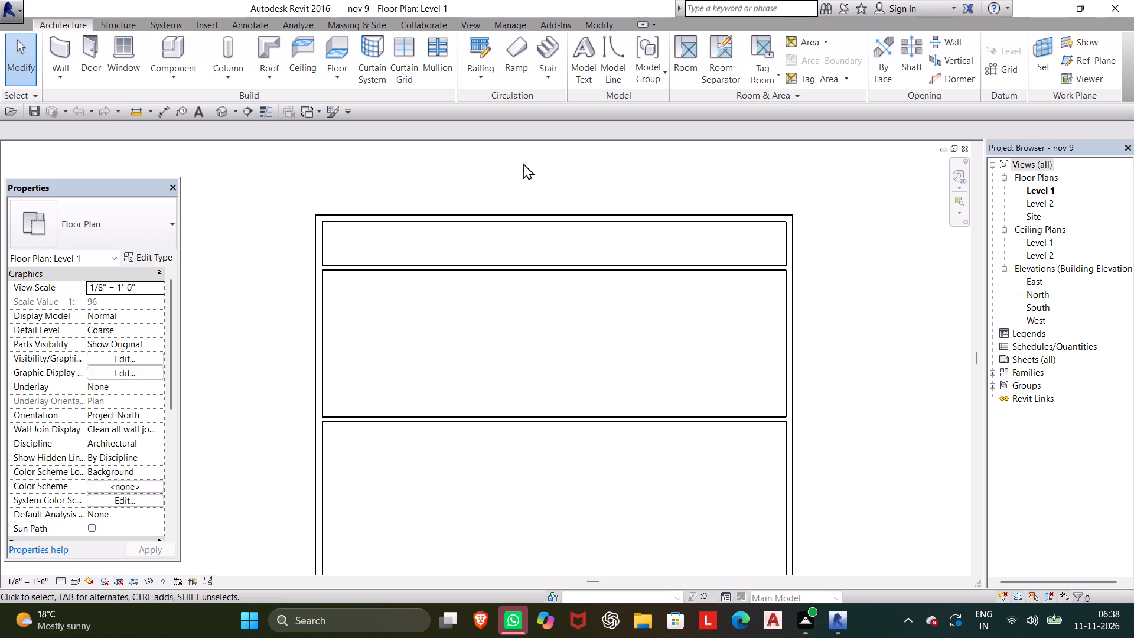
Examine the full outer wall rectangle and interior wall layout on the Level 1 floor plan.
scroll(516, 162, "down", 3)
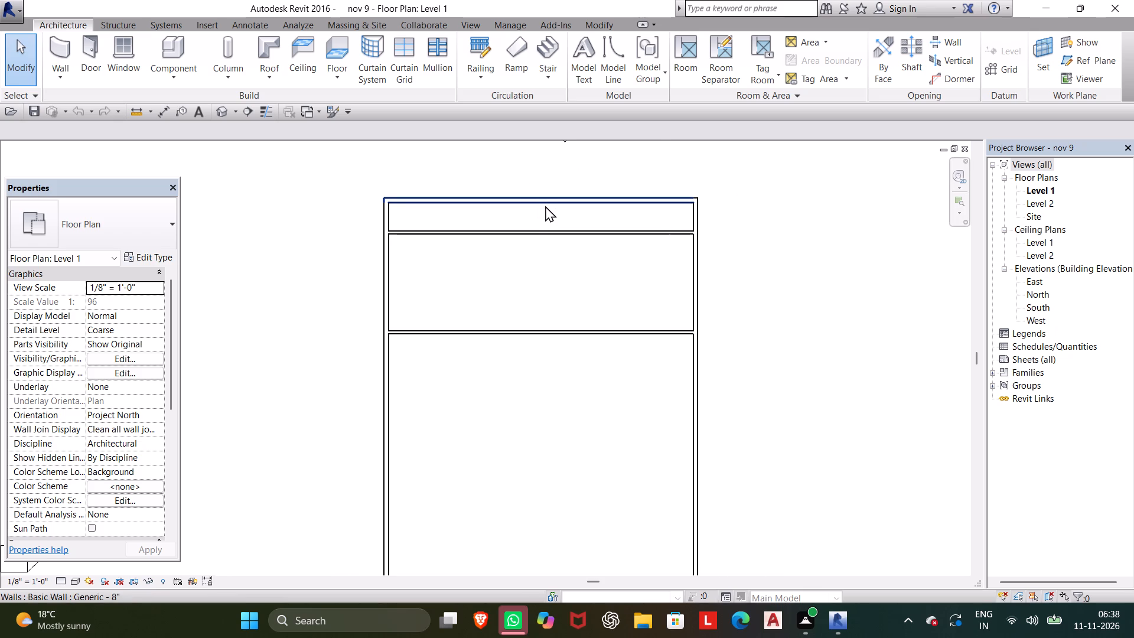
scroll(336, 132, "up", 1)
scroll(522, 199, "down", 1)
scroll(524, 200, "up", 2)
scroll(524, 200, "down", 1)
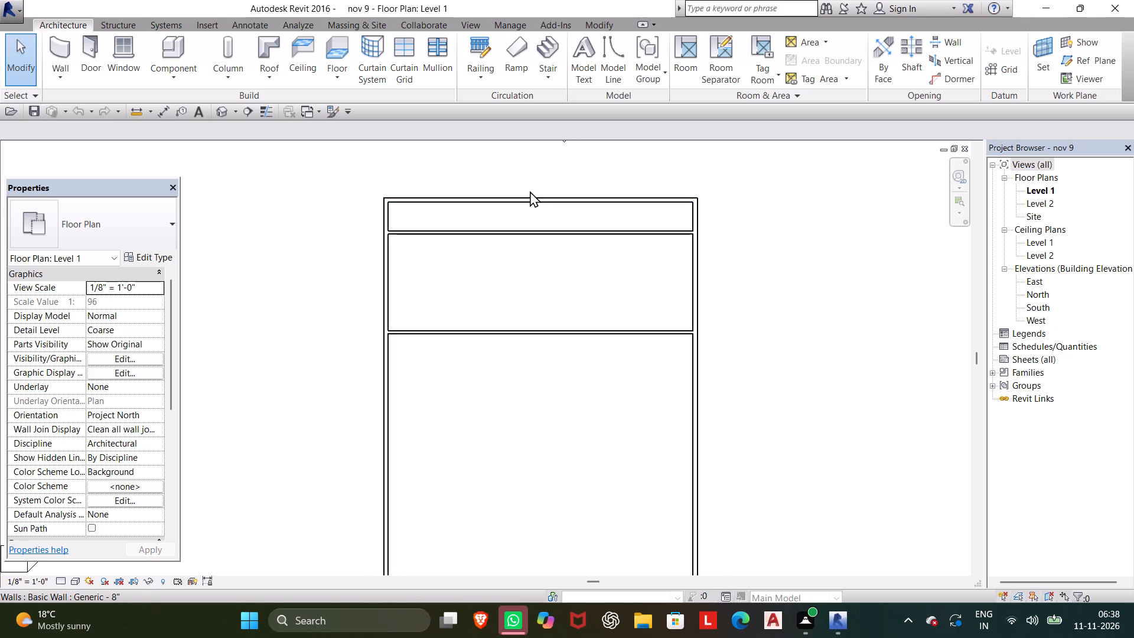
scroll(530, 191, "down", 2)
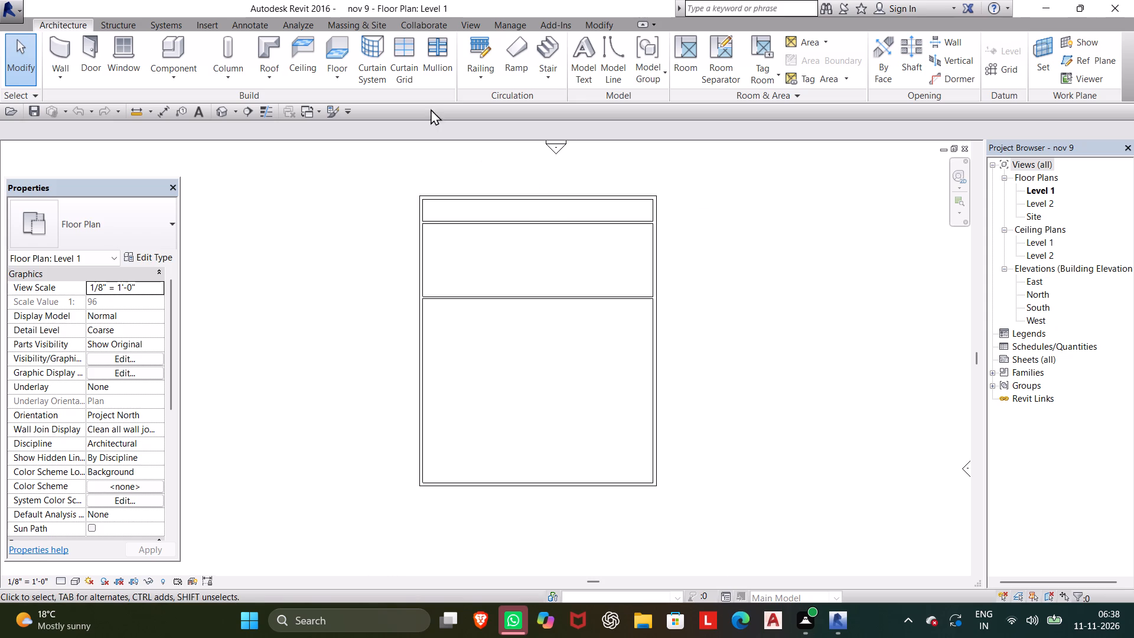
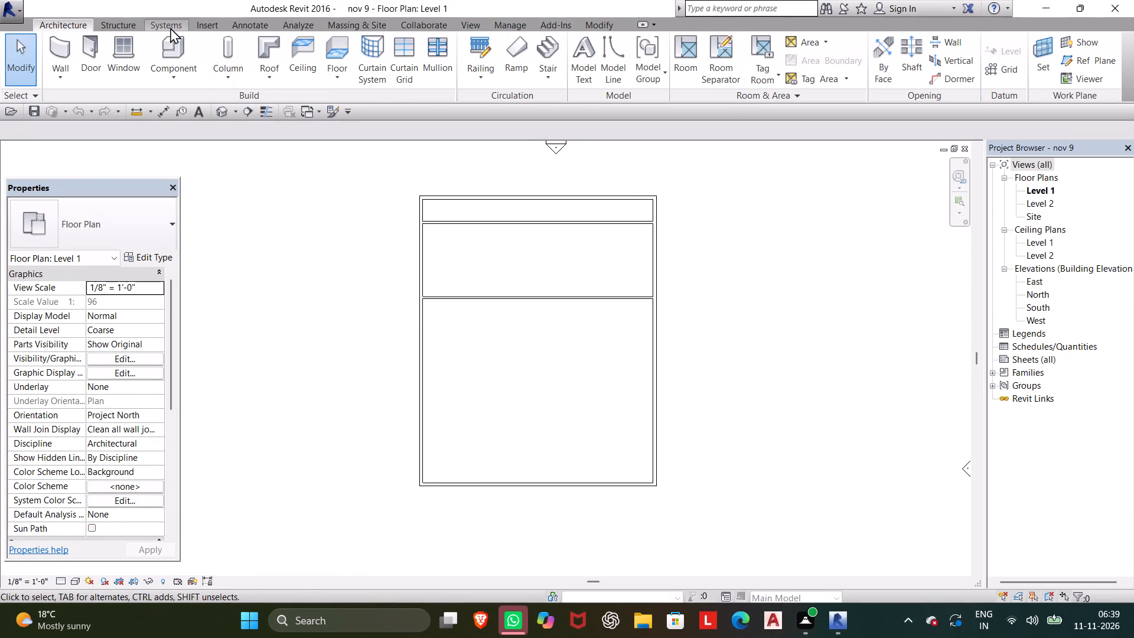
Measure the clear depth of the top strip along the right outer wall's inner face, from the top wall to the first interior wall.
left_click(578, 19)
left_click(593, 20)
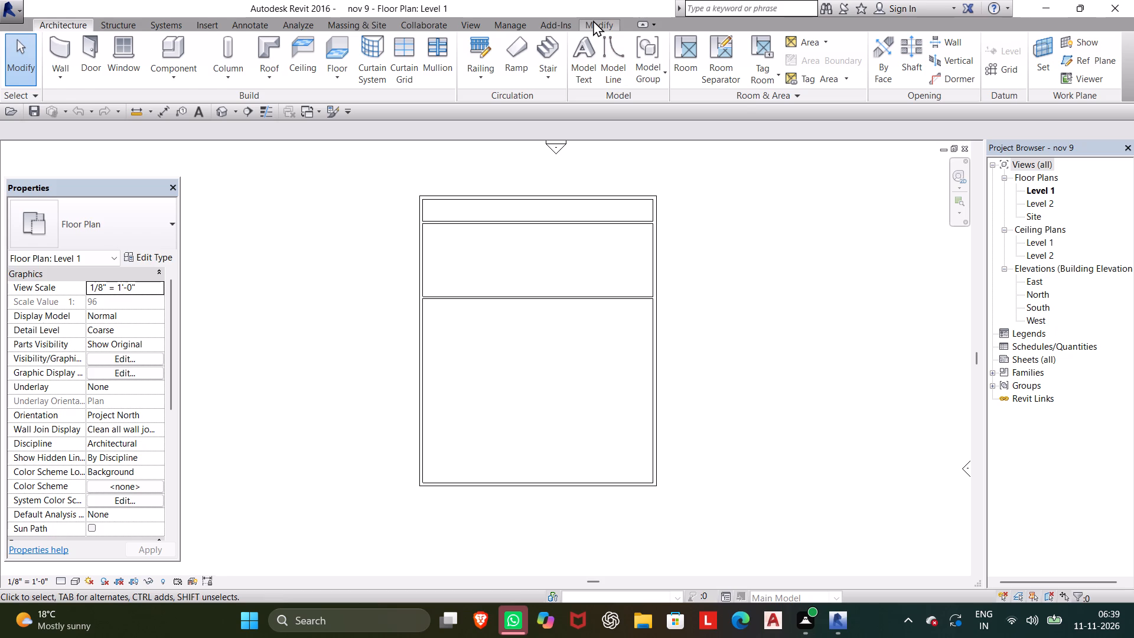
left_click(494, 45)
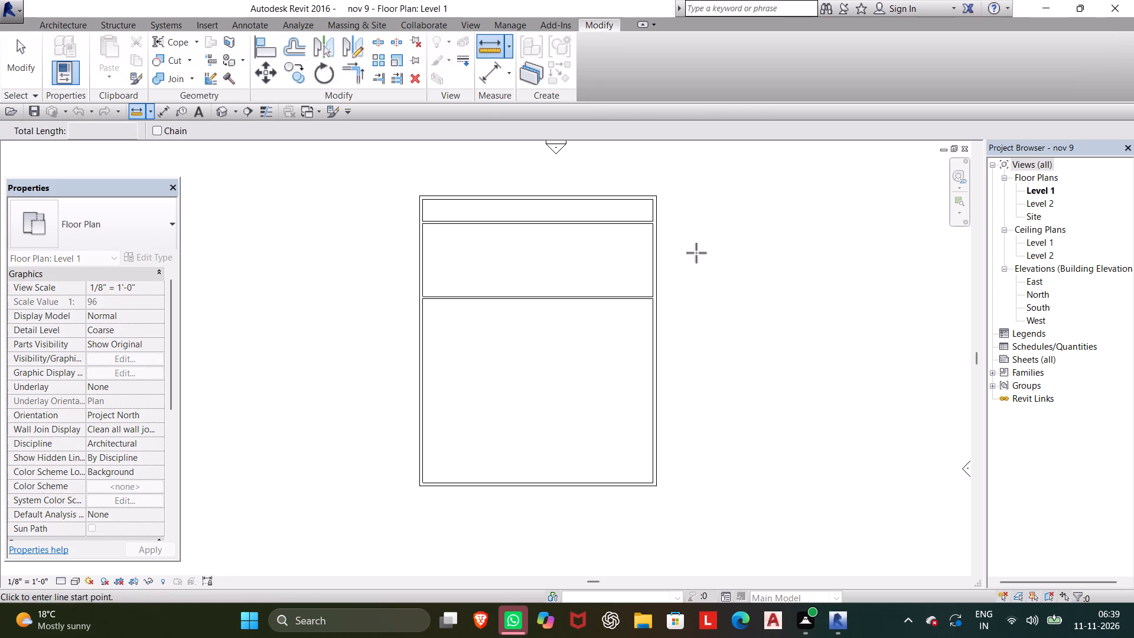
scroll(638, 207, "up", 11)
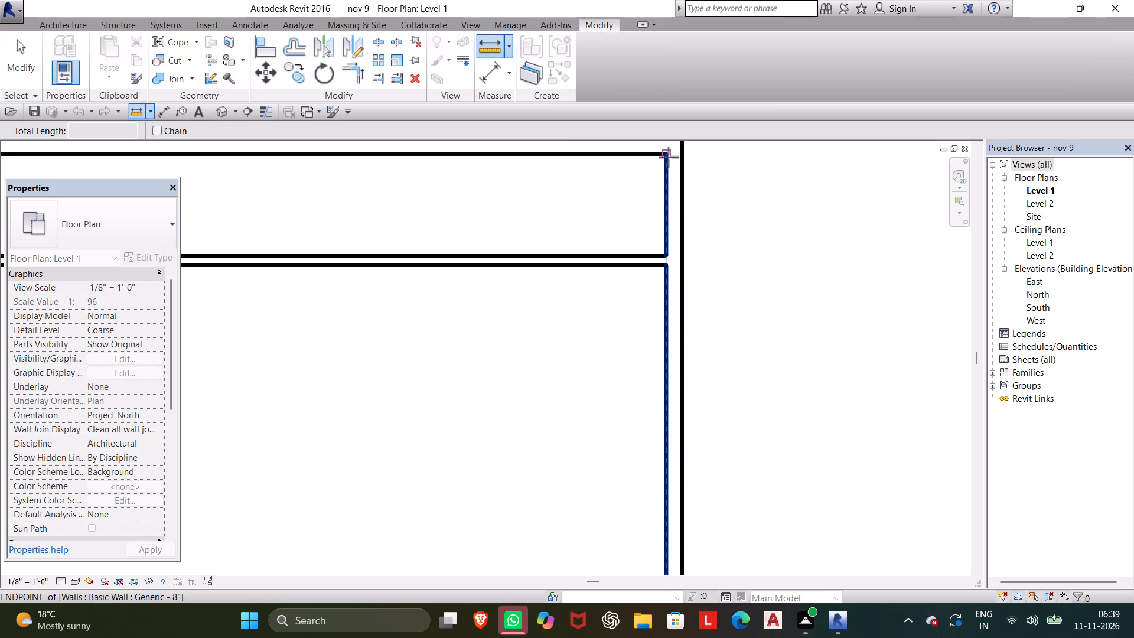
scroll(666, 152, "up", 11)
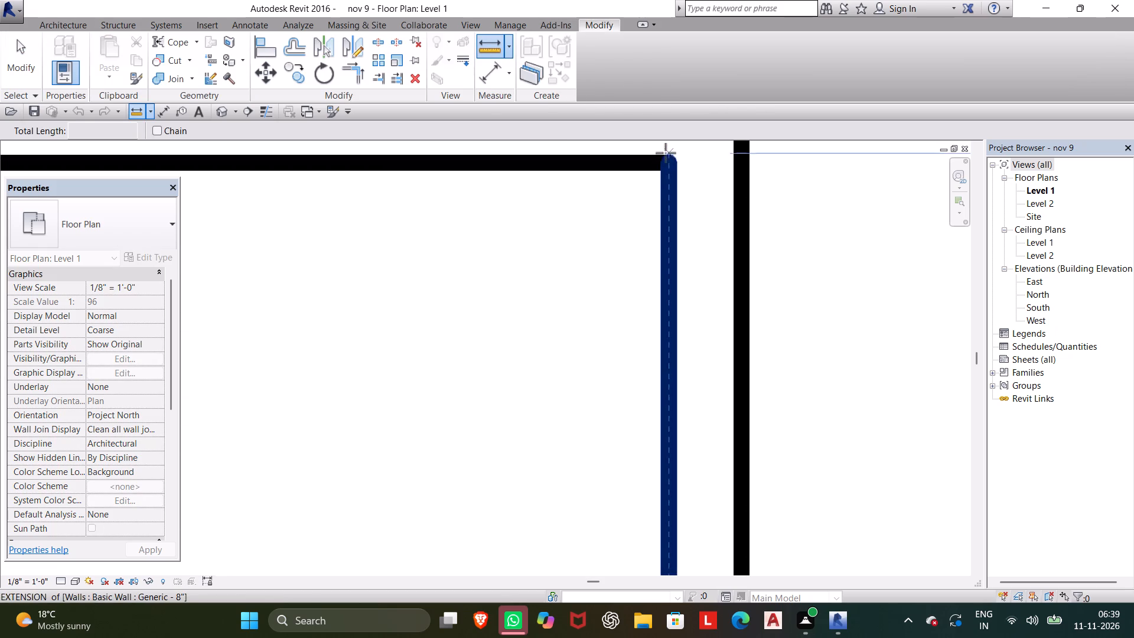
left_click(667, 158)
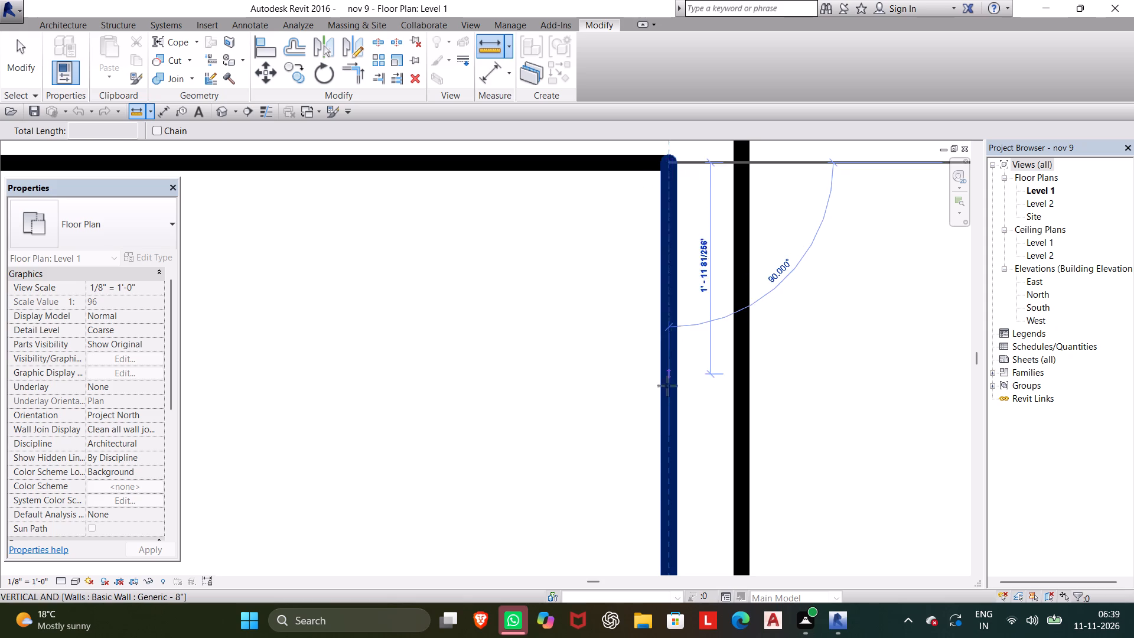
middle_click_drag(644, 455, 699, 268)
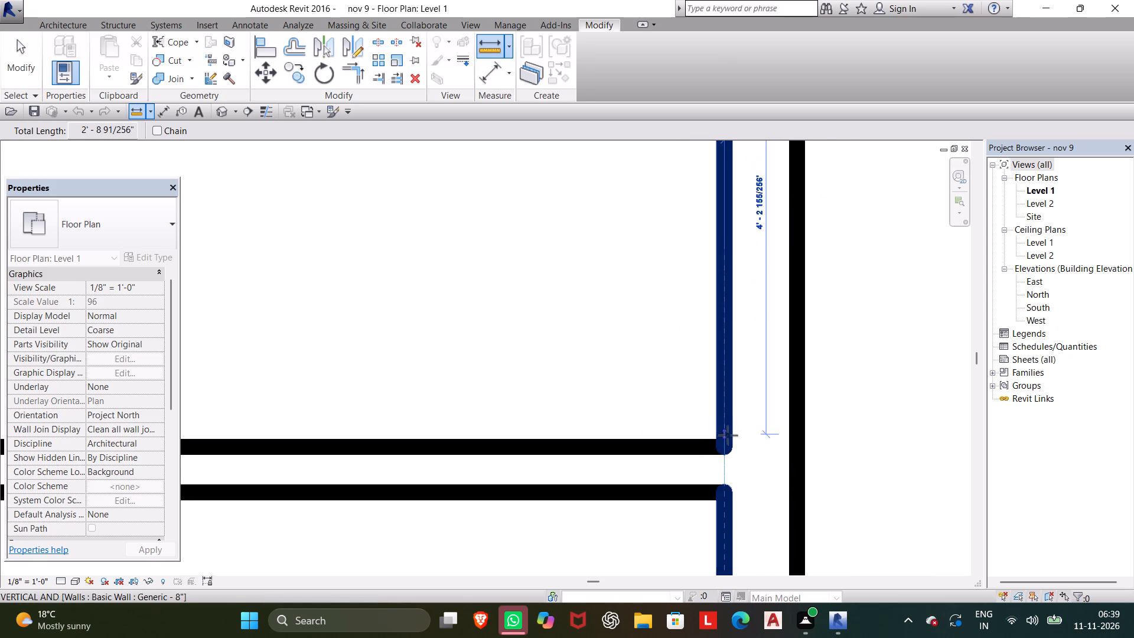
left_click(724, 448)
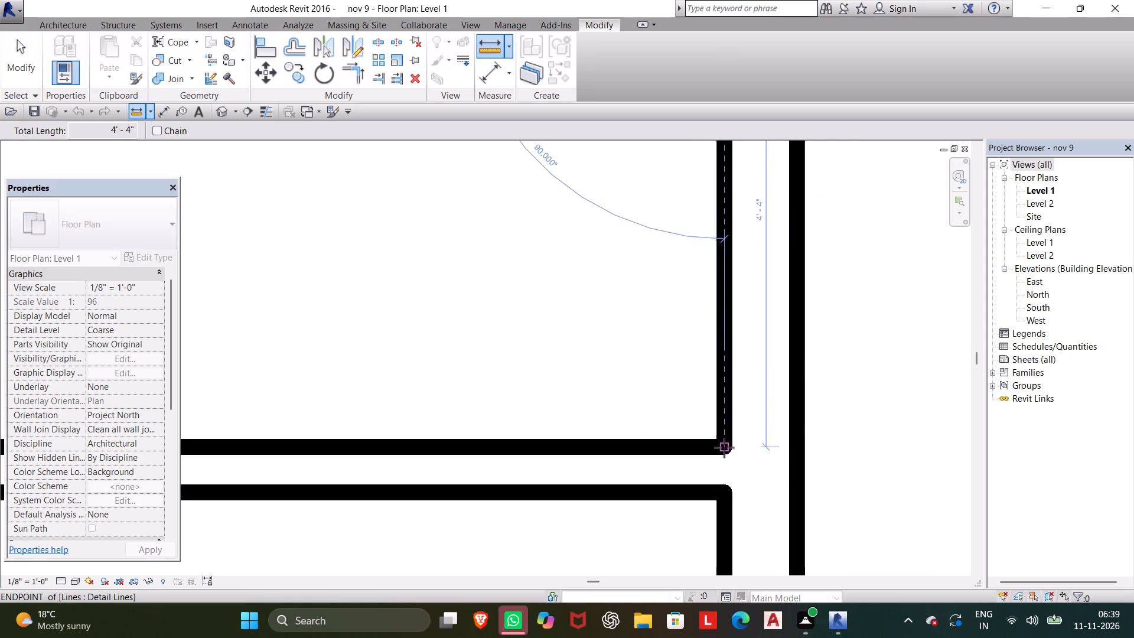
scroll(711, 448, "down", 6)
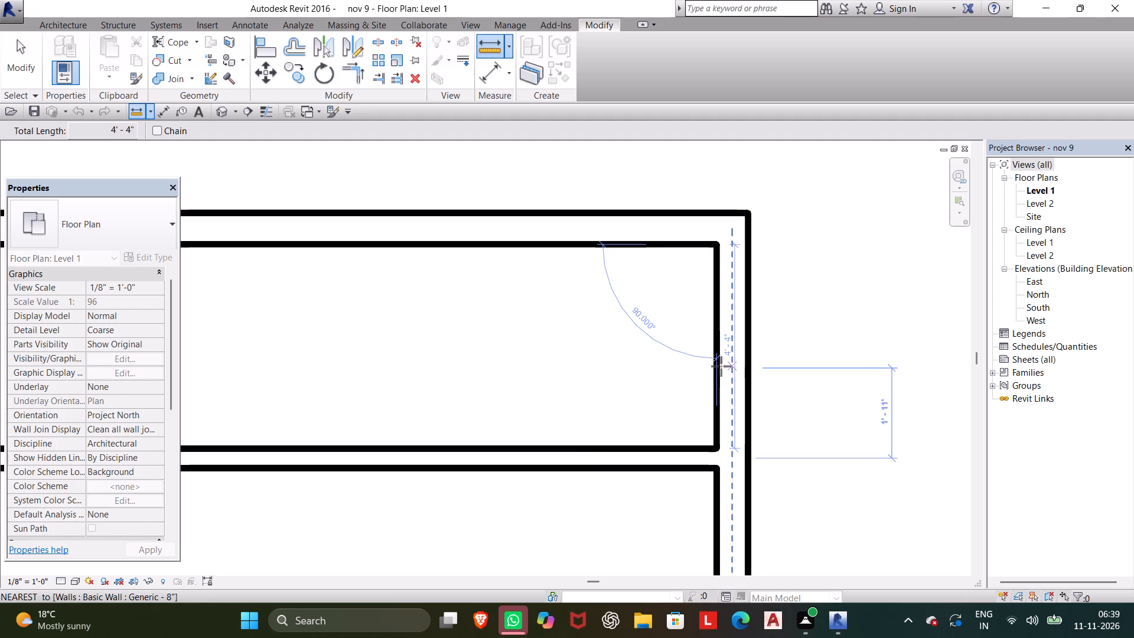
key("grave")
type("``")
key("Escape")
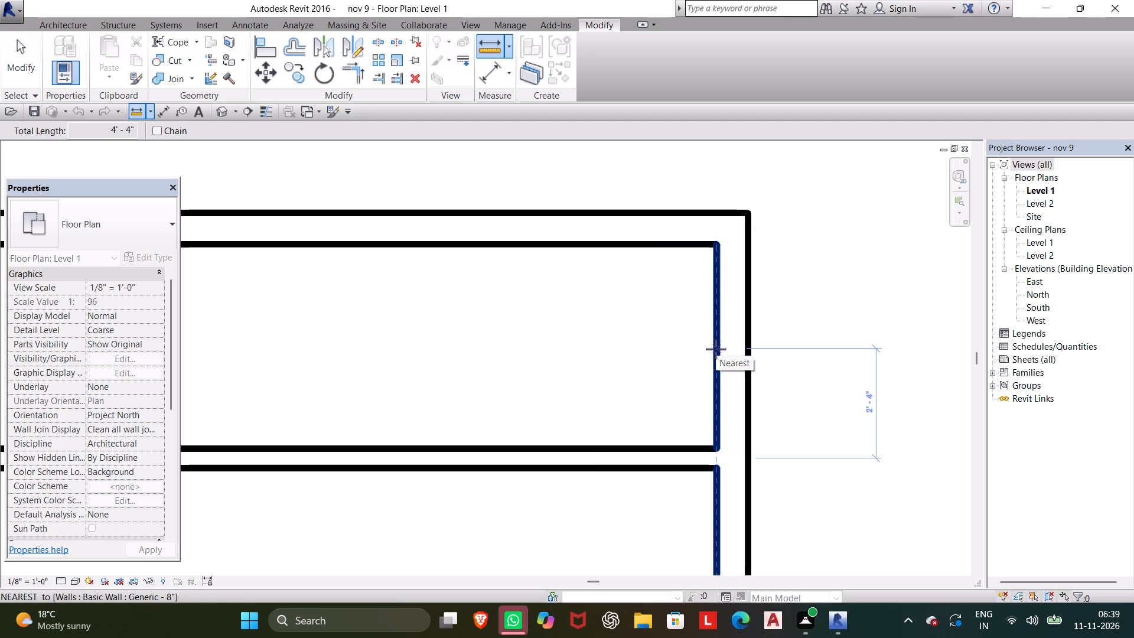
key("super+space")
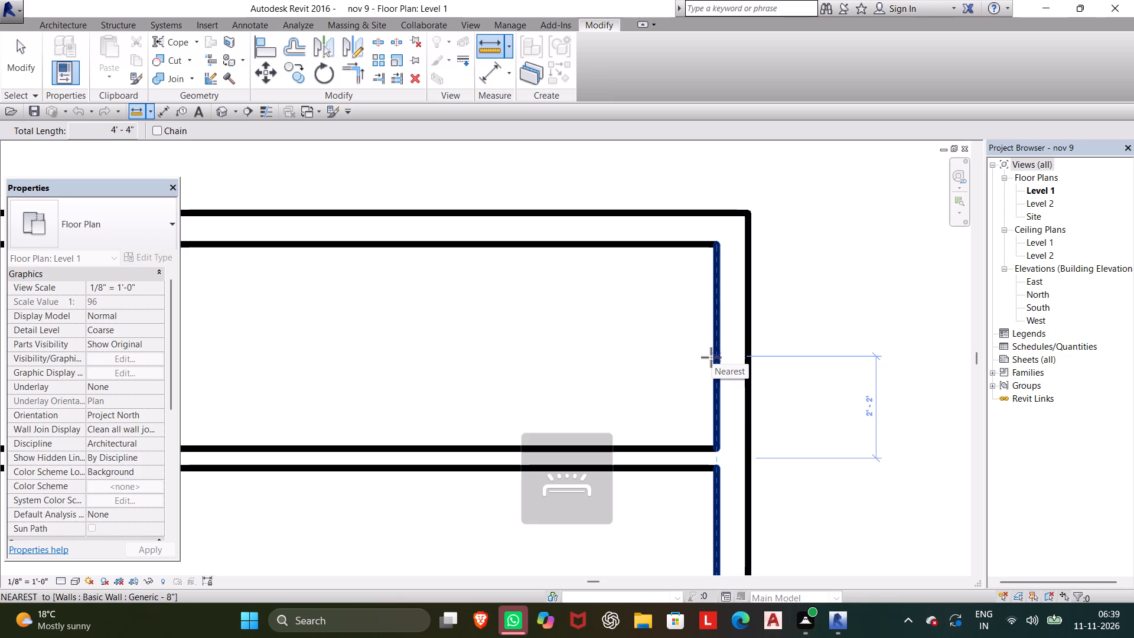
key("Escape")
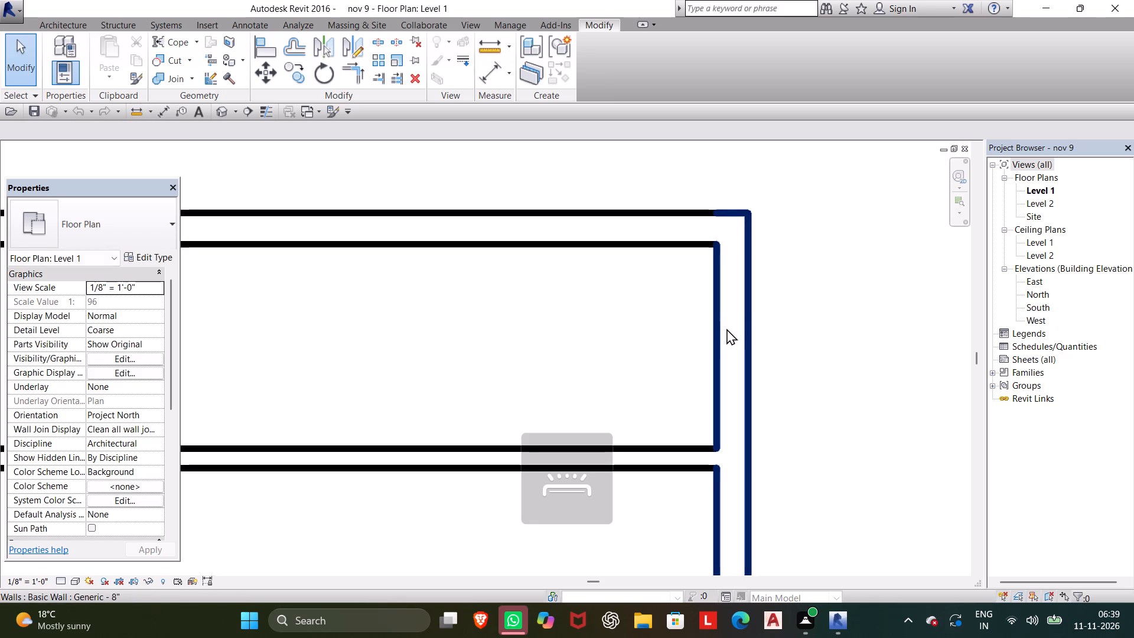
key("grave")
key("Escape")
key("Escape")
key("Escape")
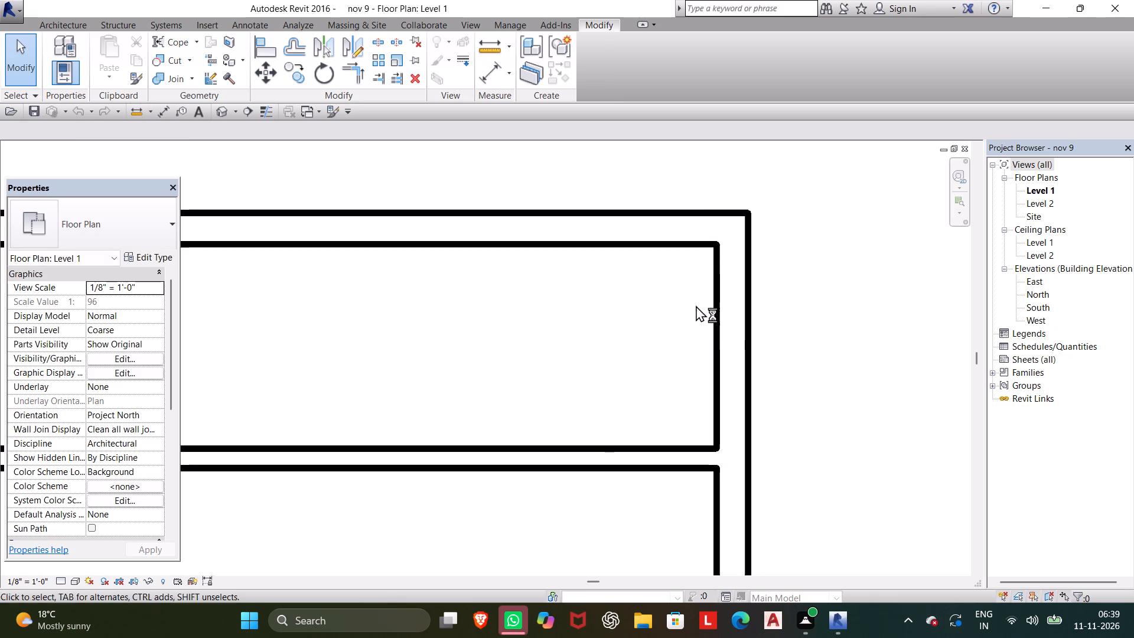
Set the top outer wall's distance from the first horizontal interior wall to 5'.
left_click(681, 244)
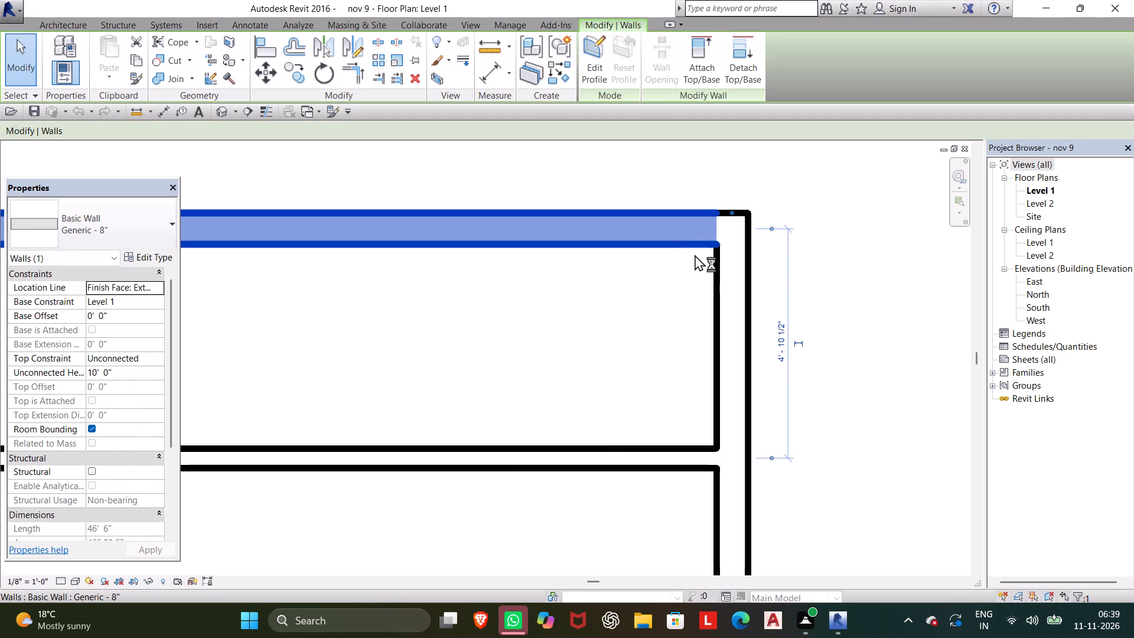
left_click(784, 349)
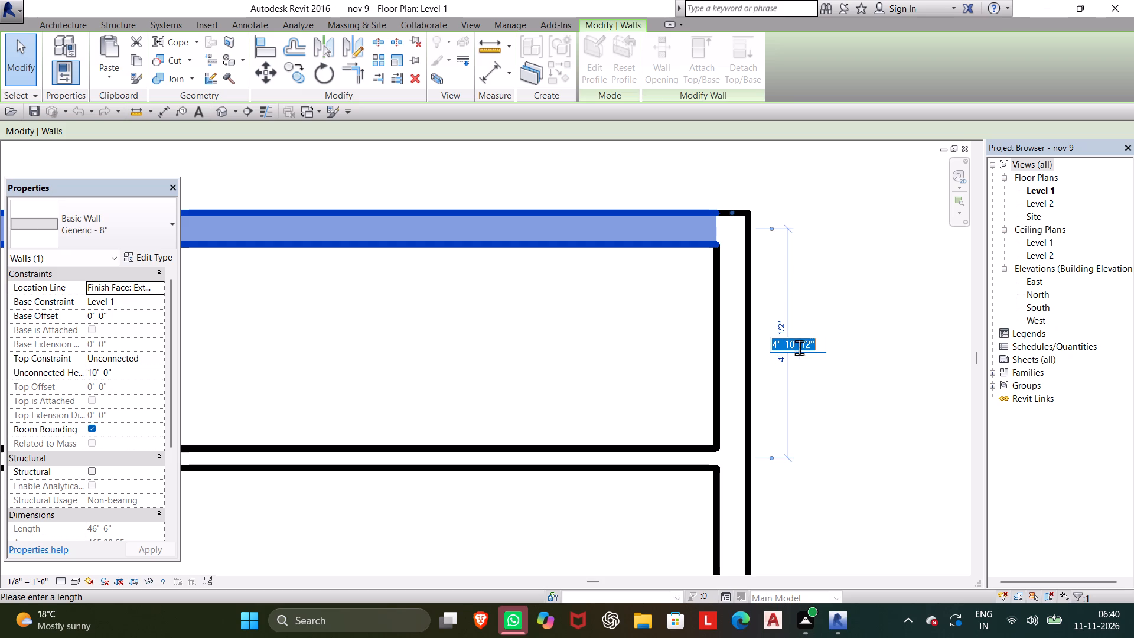
type("5'")
key("Return")
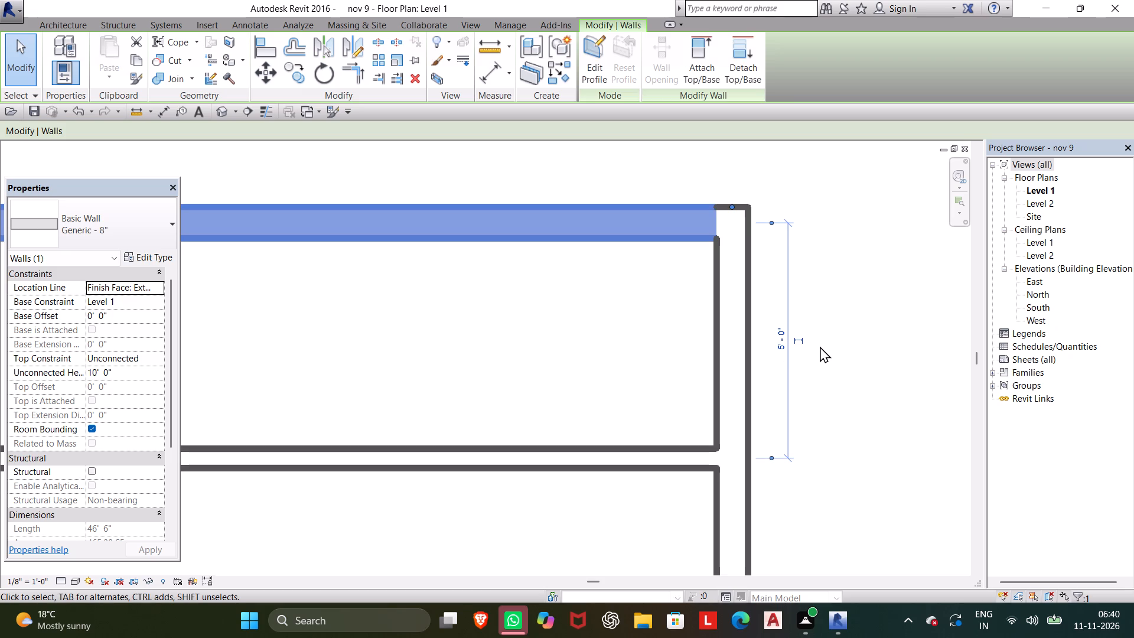
key("Escape")
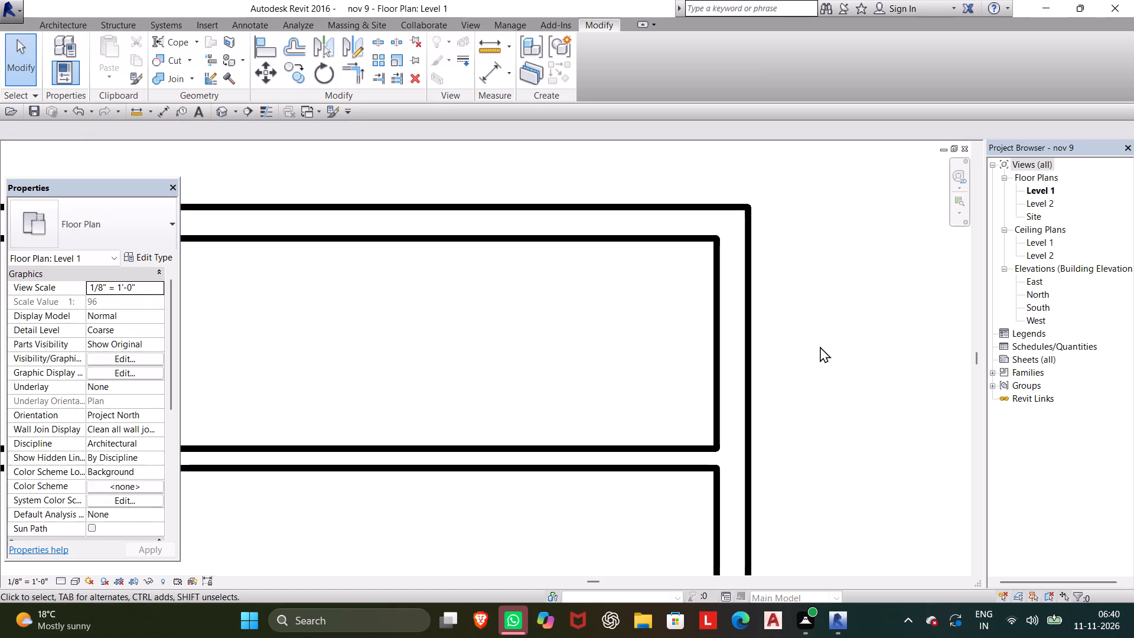
key("Escape")
Draw a vertical Generic - 8" wall from the top outer wall to the first interior wall, starting 5.4' from the left outer wall.
scroll(458, 289, "down", 8)
middle_click_drag(471, 301, 598, 324)
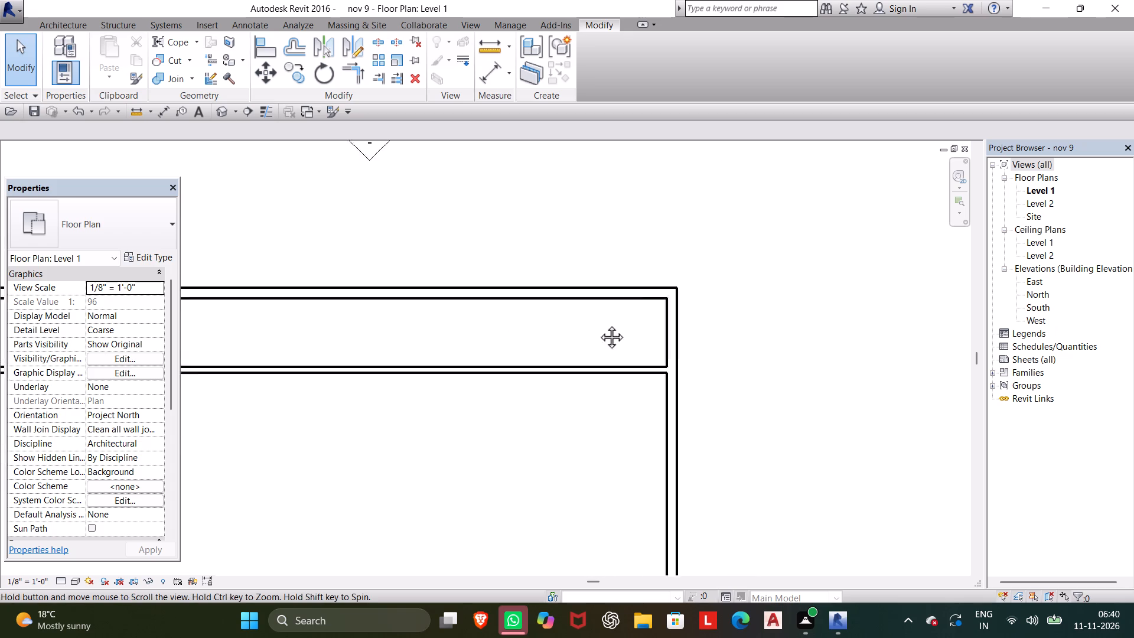
middle_click_drag(598, 324, 778, 366)
middle_click_drag(778, 363, 781, 350)
scroll(787, 303, "down", 5)
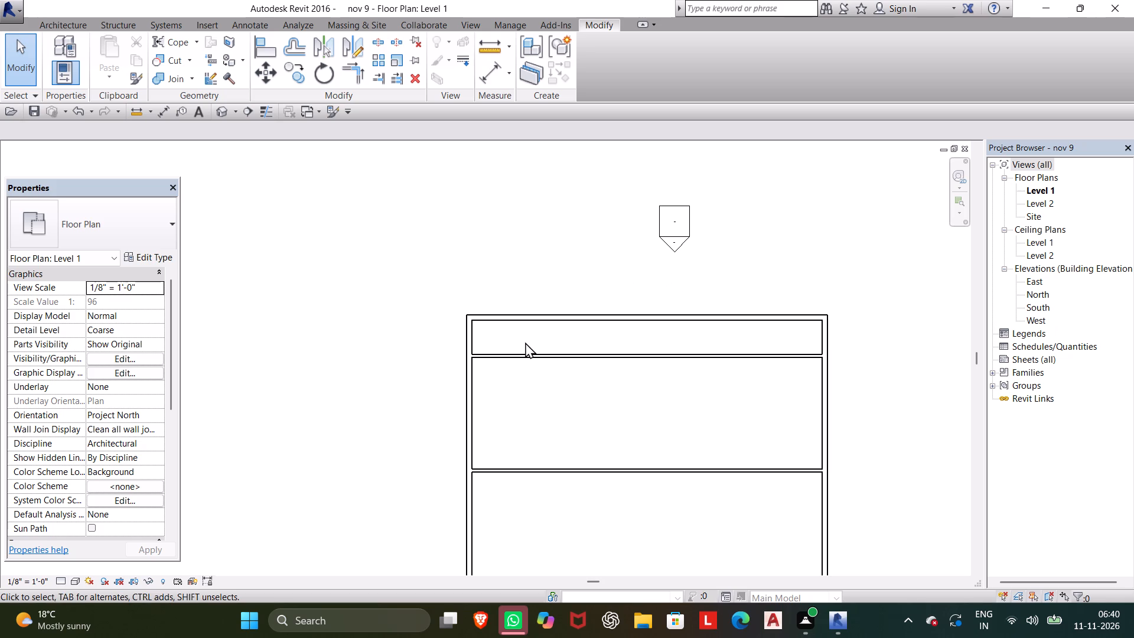
left_click(68, 20)
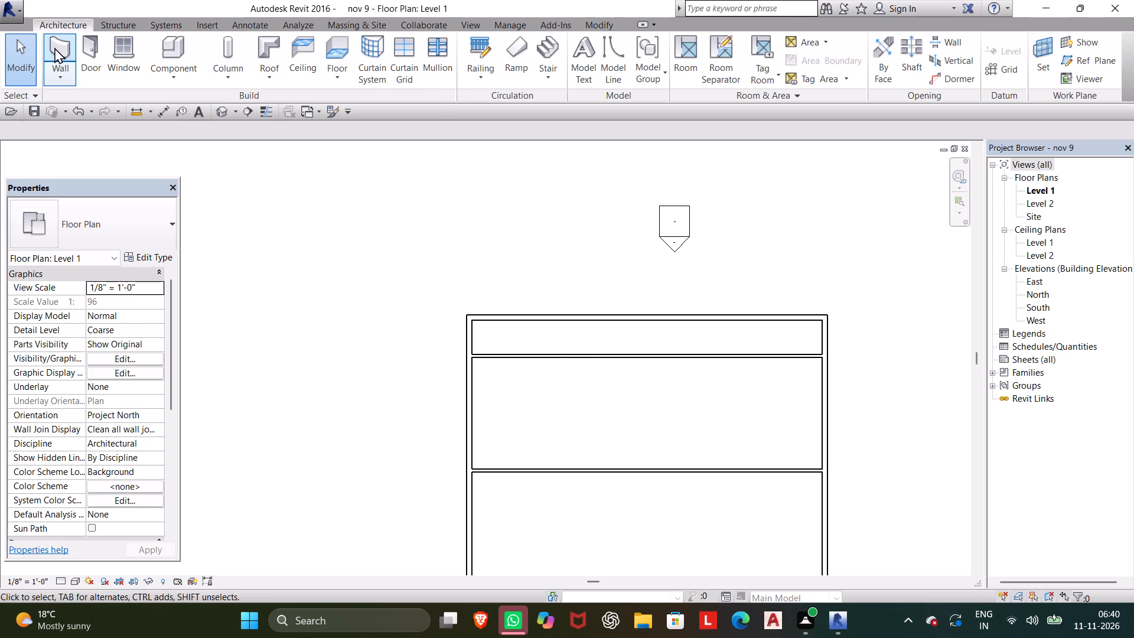
left_click(54, 47)
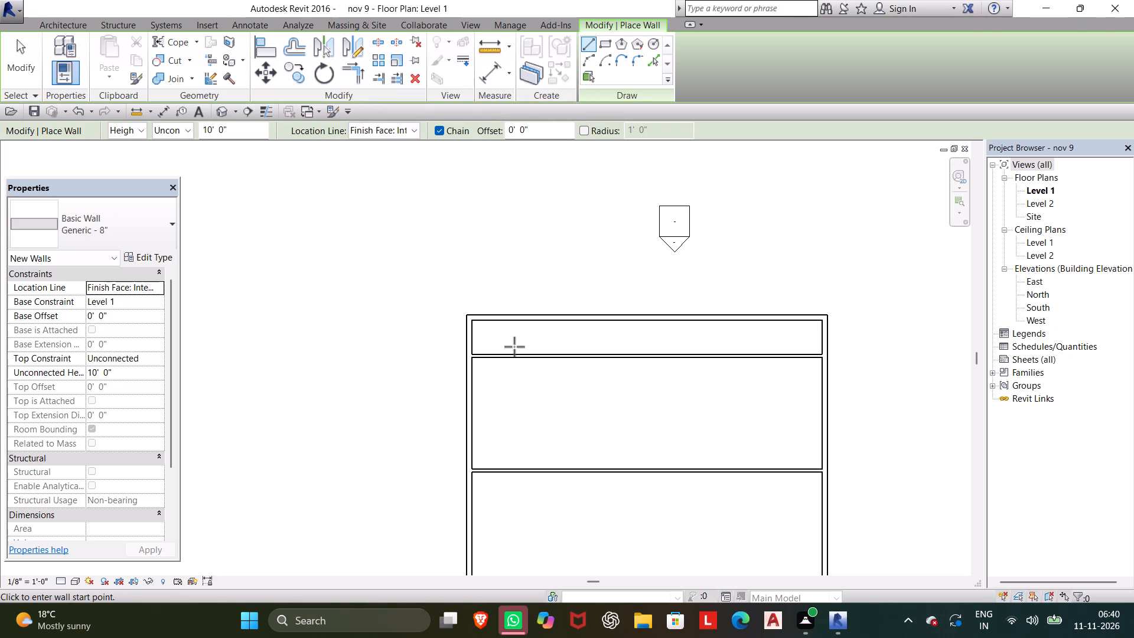
scroll(482, 312, "up", 5)
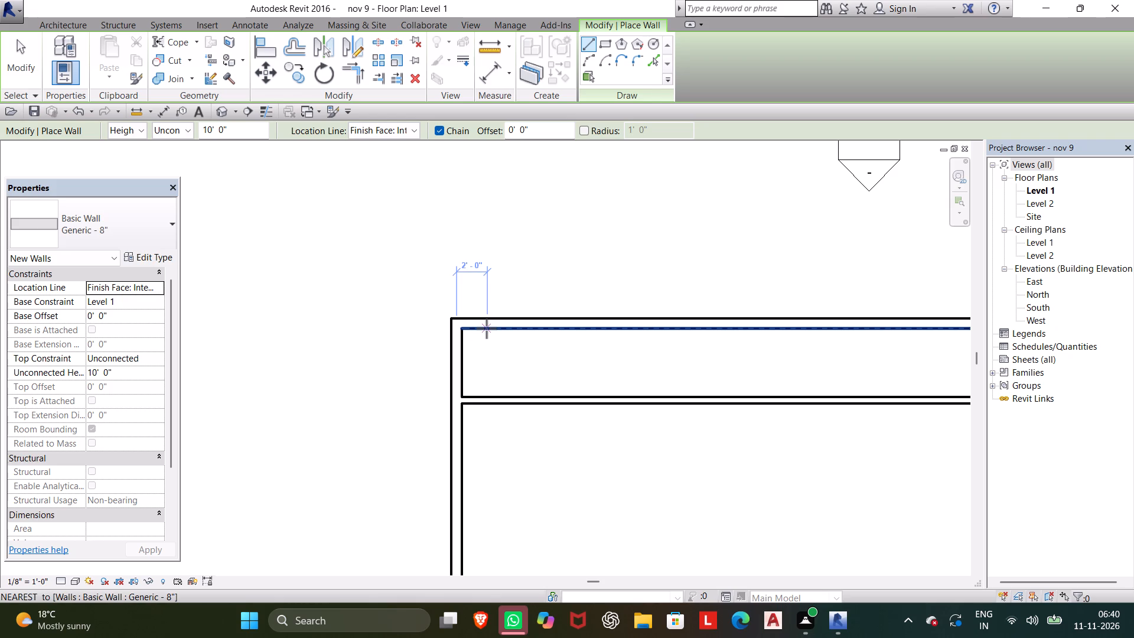
type("5.4'")
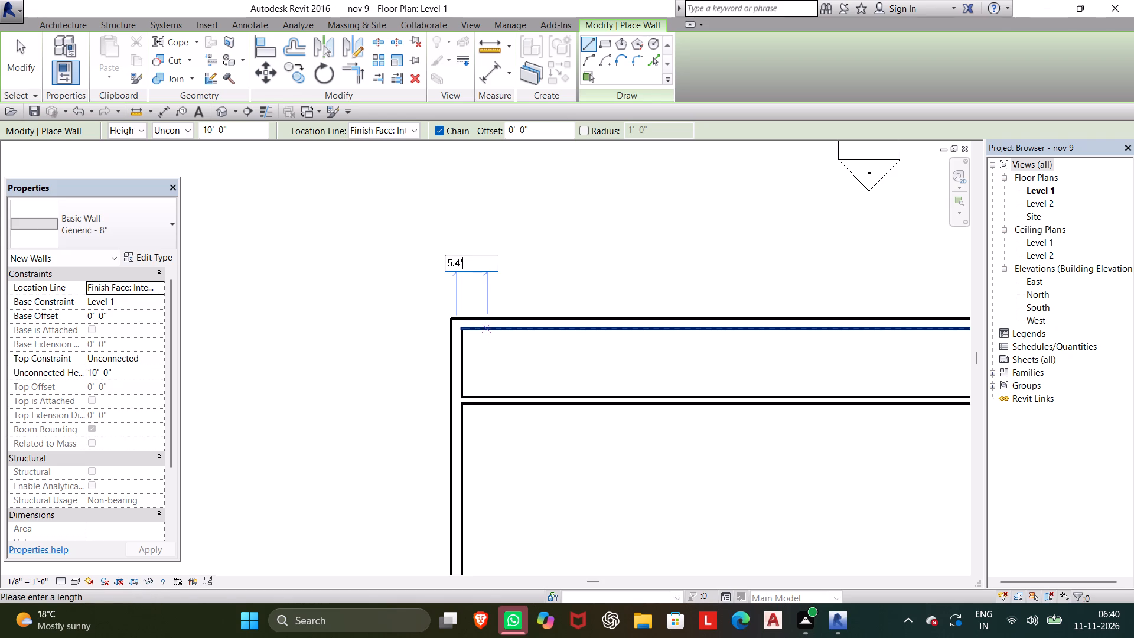
key("Return")
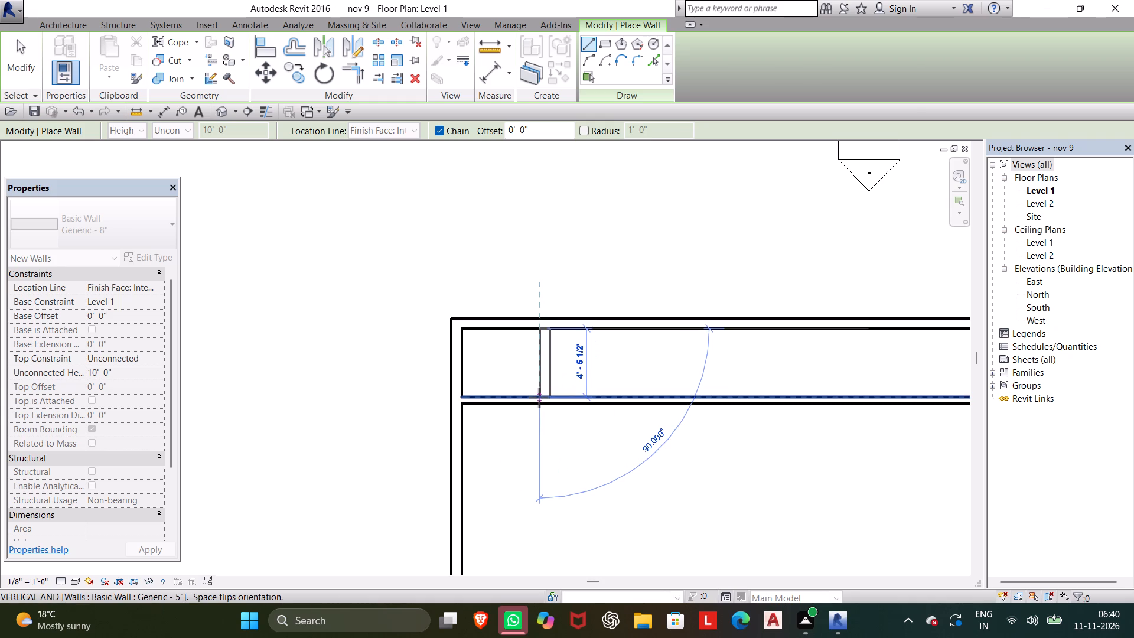
left_click(539, 398)
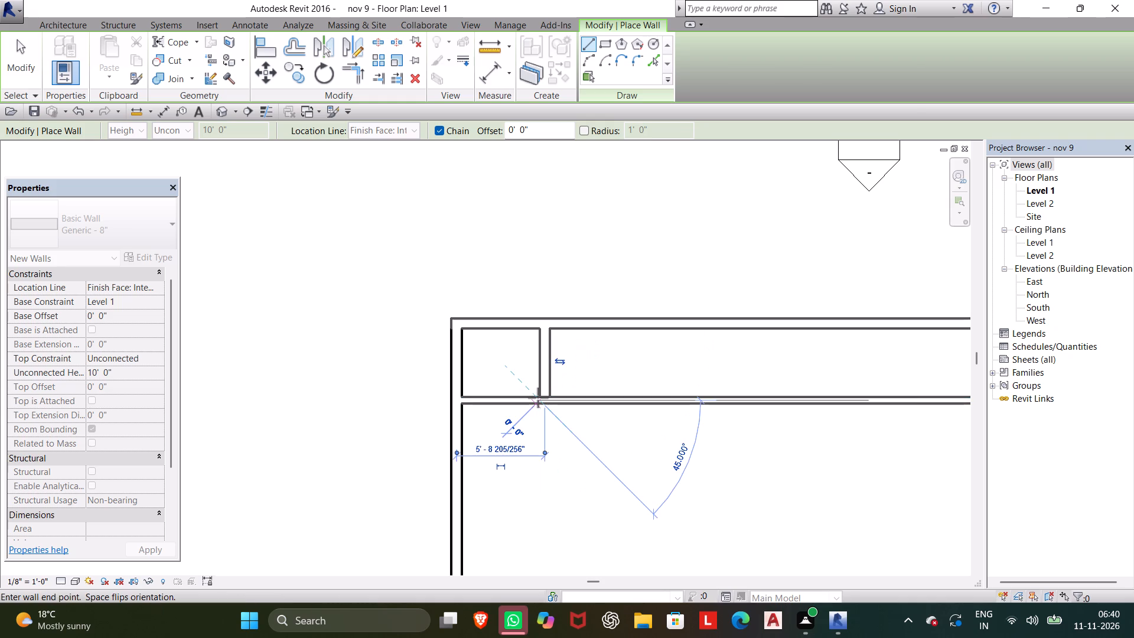
key("Escape")
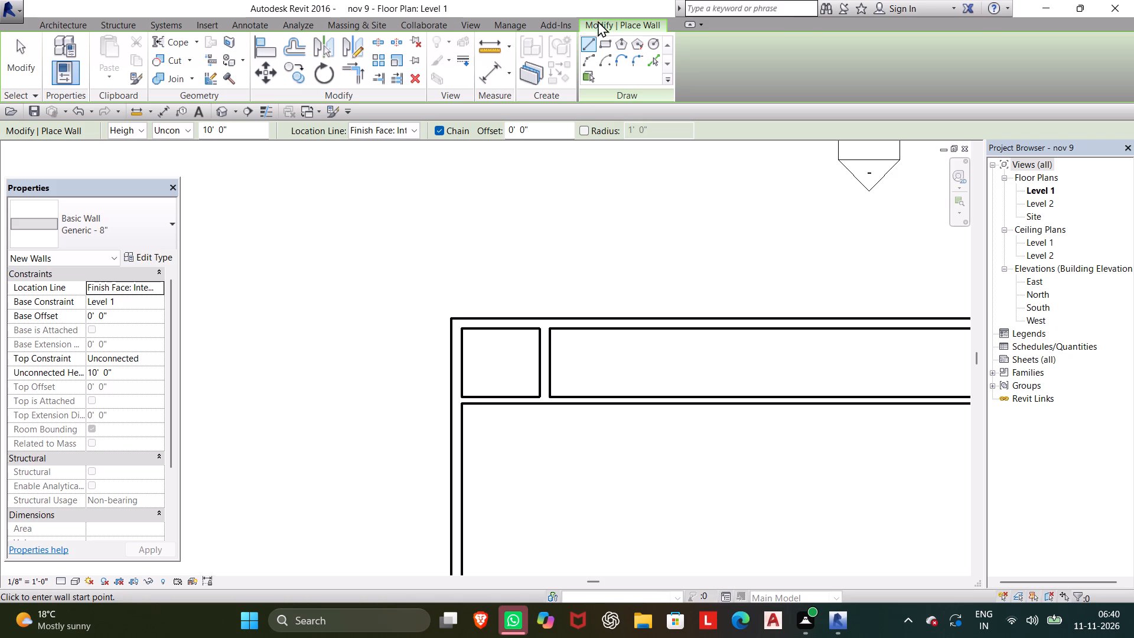
Measure the inside width of the small top-left room along the top wall's inner face.
left_click(498, 43)
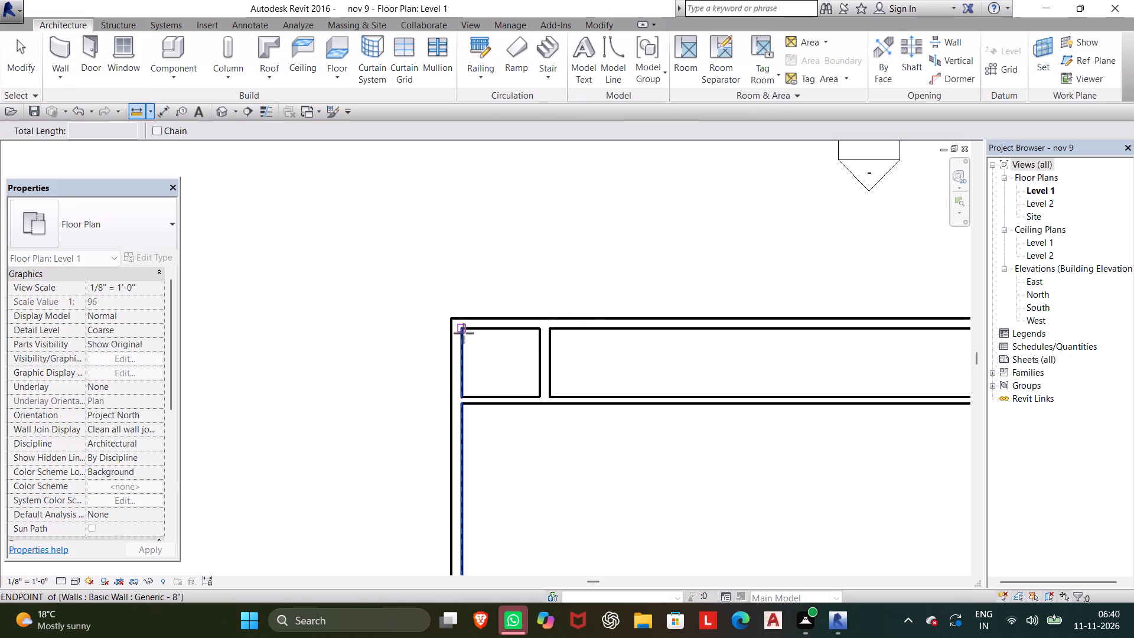
scroll(461, 325, "up", 6)
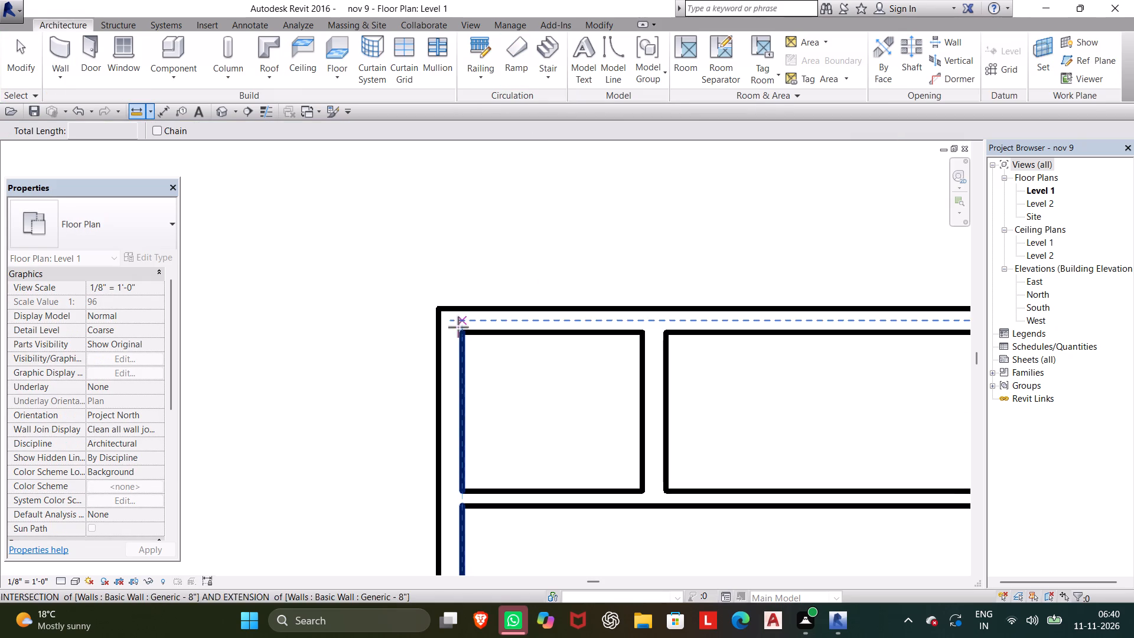
left_click(462, 333)
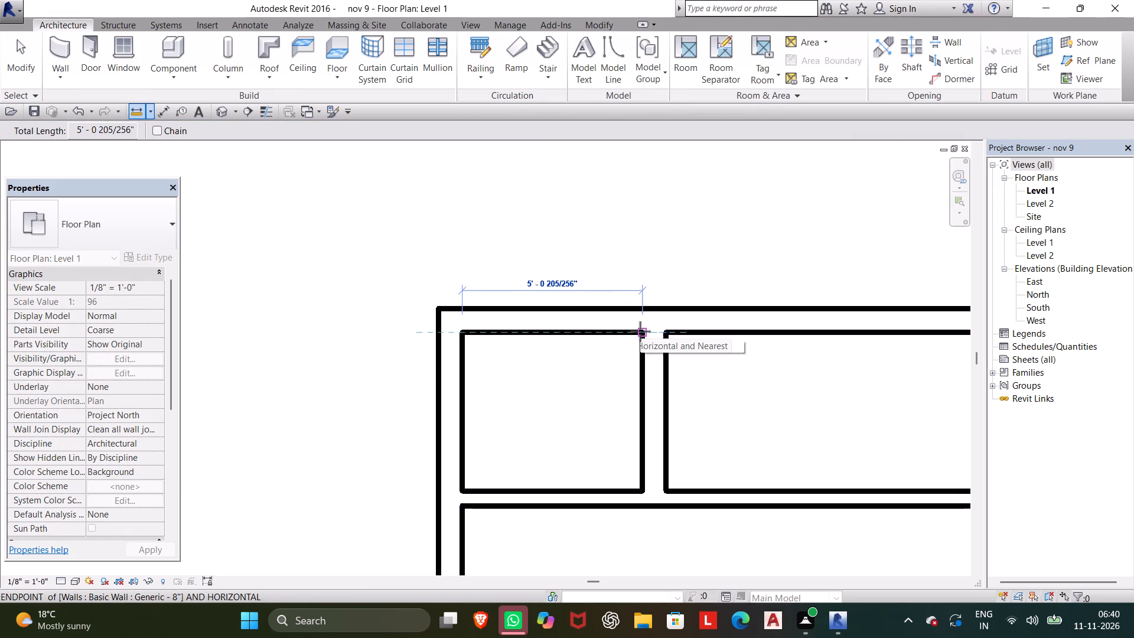
key("Escape")
key("Escape")
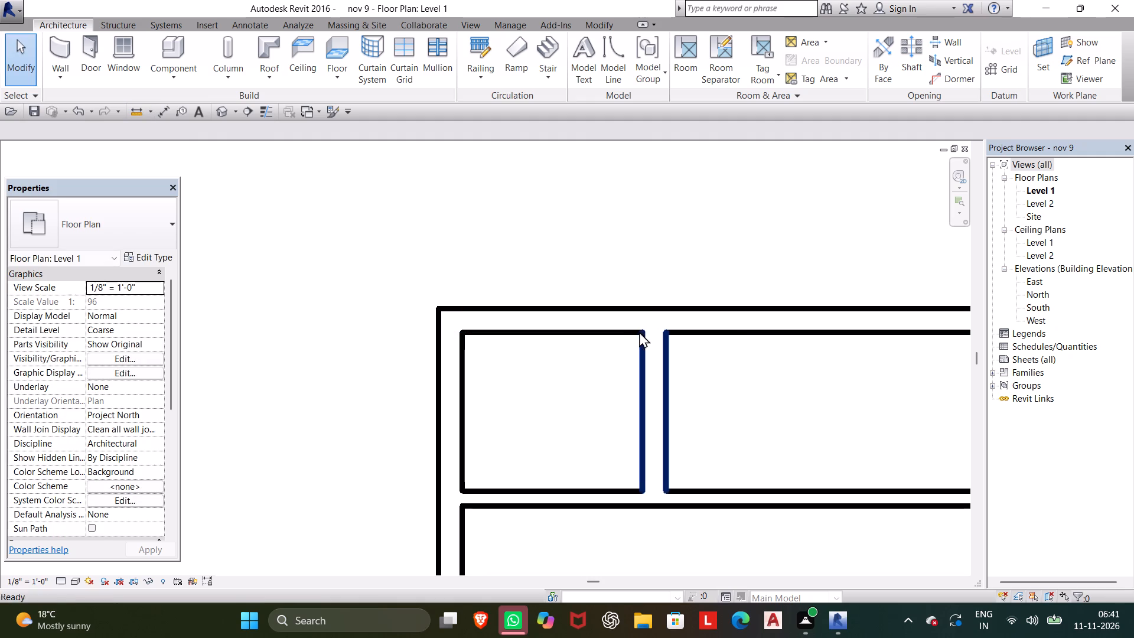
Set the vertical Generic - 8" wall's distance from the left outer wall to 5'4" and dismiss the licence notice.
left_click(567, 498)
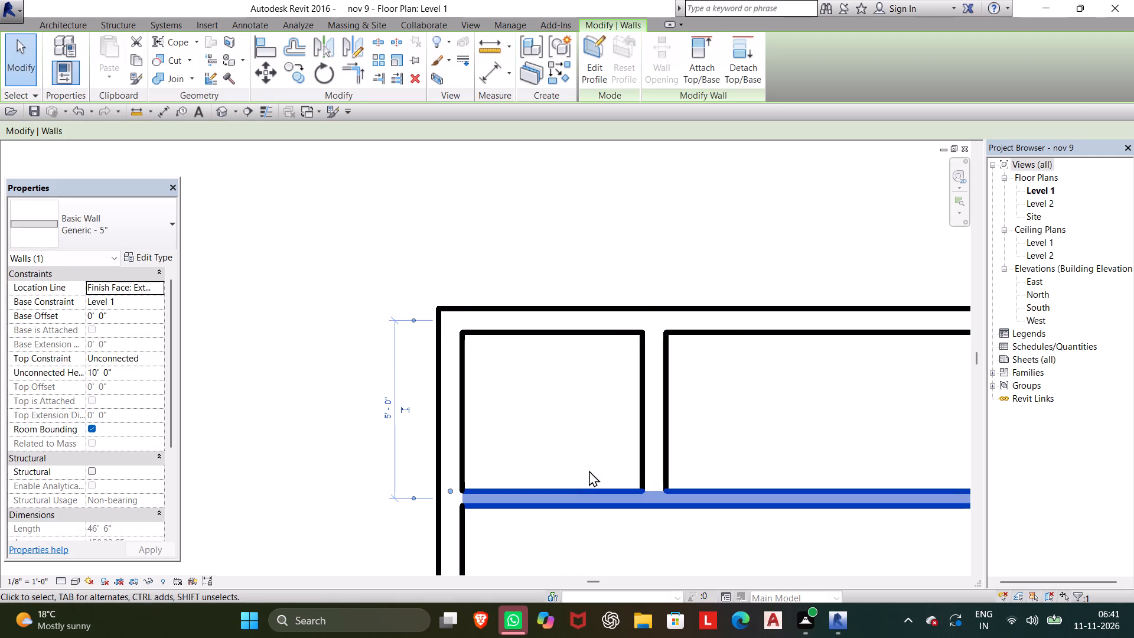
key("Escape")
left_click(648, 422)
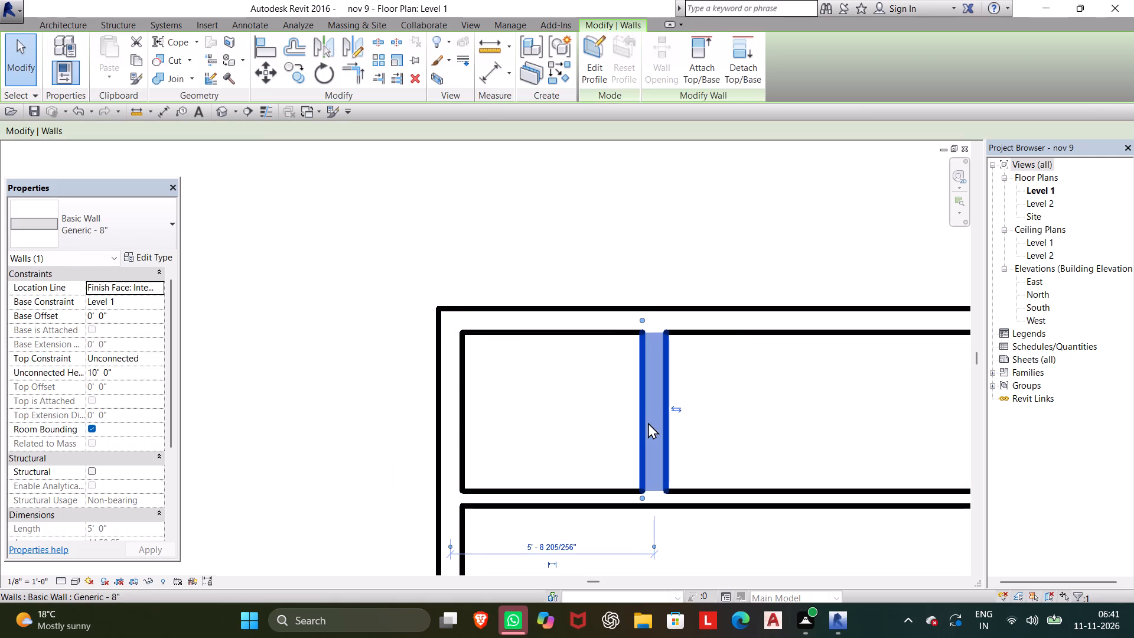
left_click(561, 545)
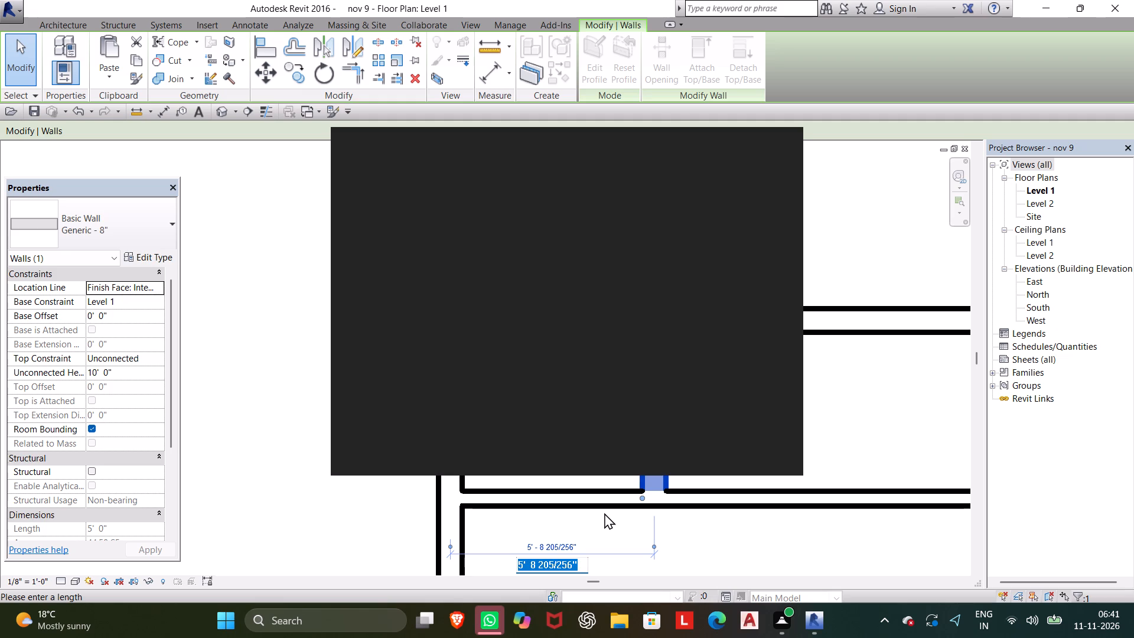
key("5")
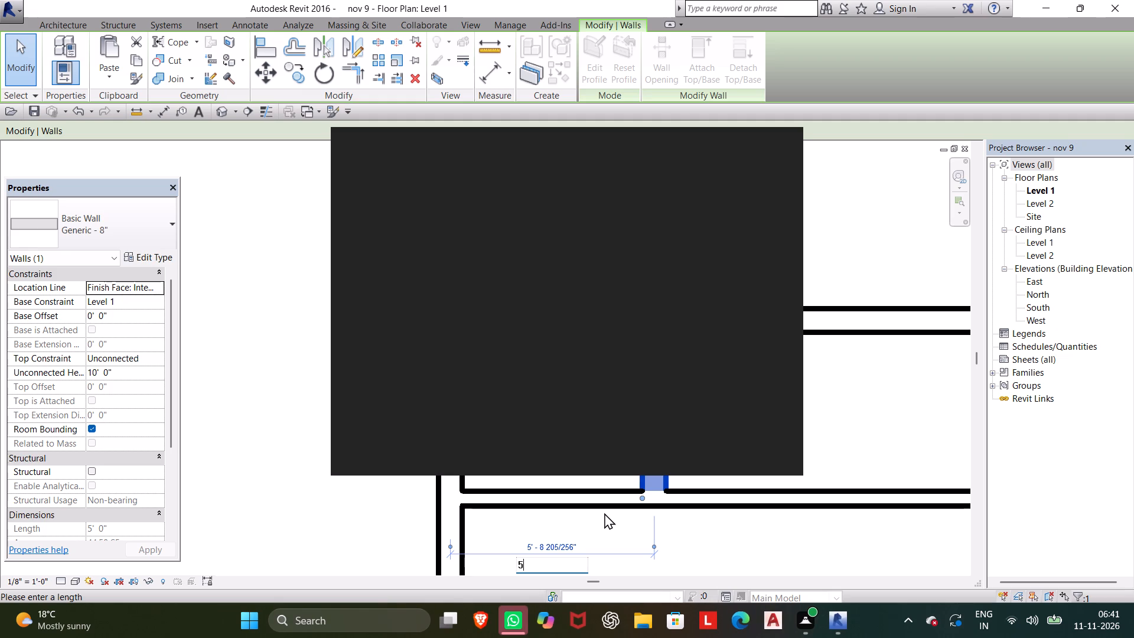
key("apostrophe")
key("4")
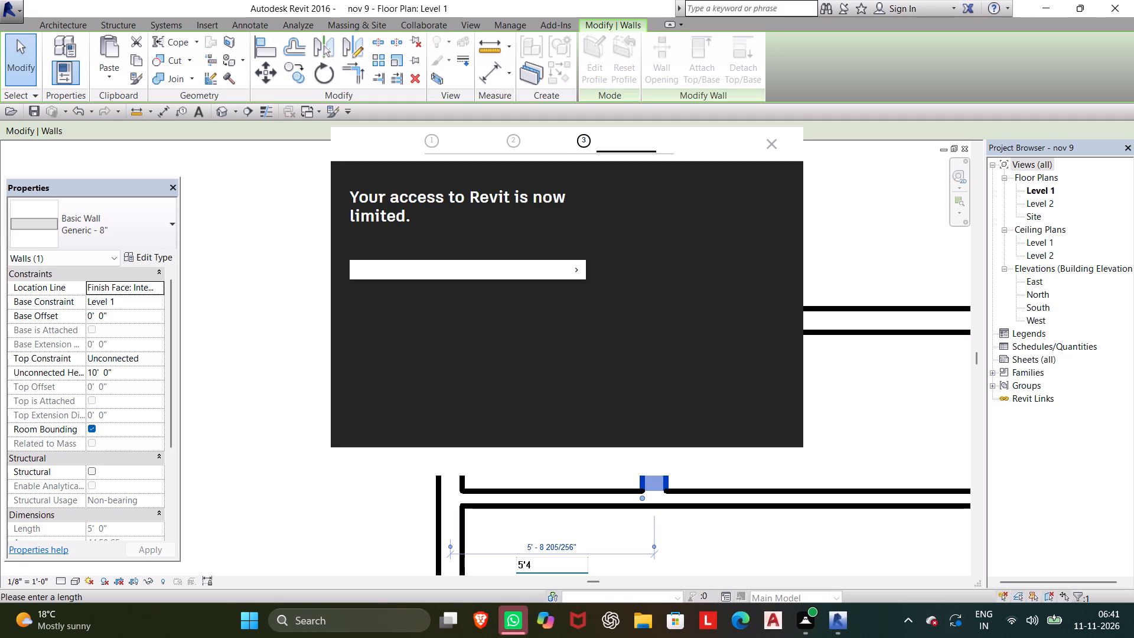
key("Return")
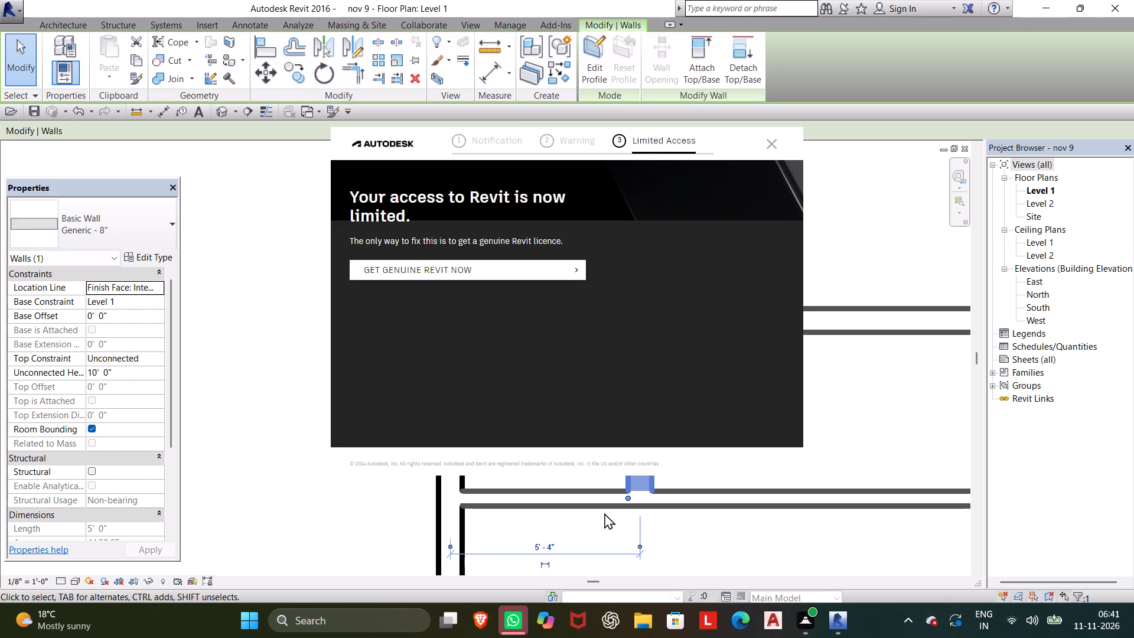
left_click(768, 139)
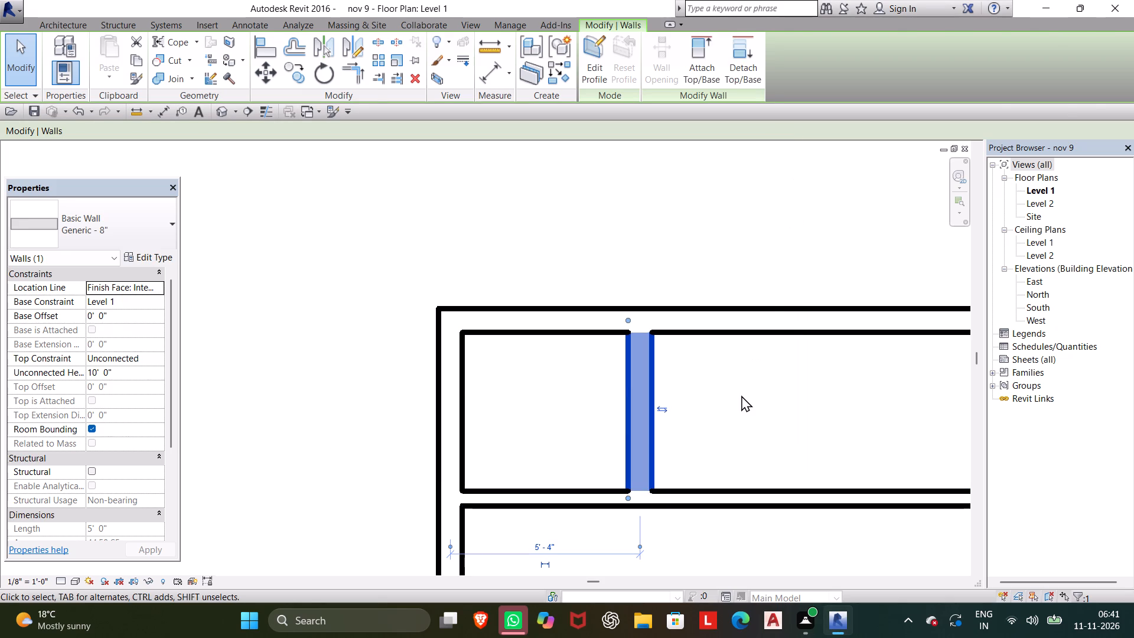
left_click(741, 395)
Change the top strip's vertical interior wall to the Generic - 6" type.
scroll(741, 395, "down", 2)
middle_click_drag(741, 395, 541, 350)
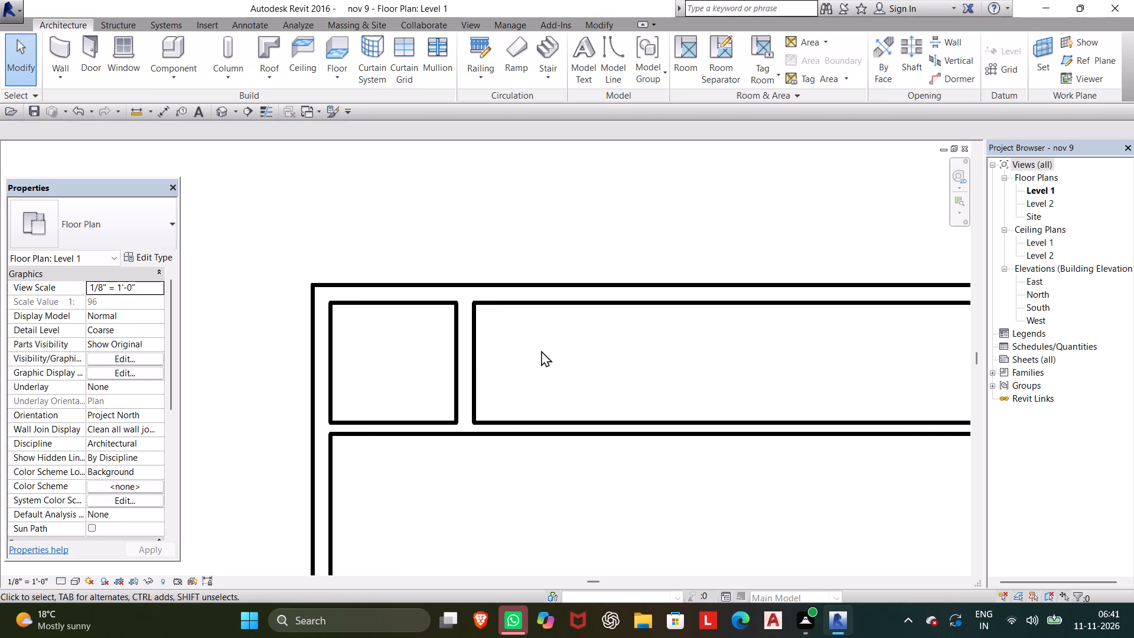
left_click(471, 356)
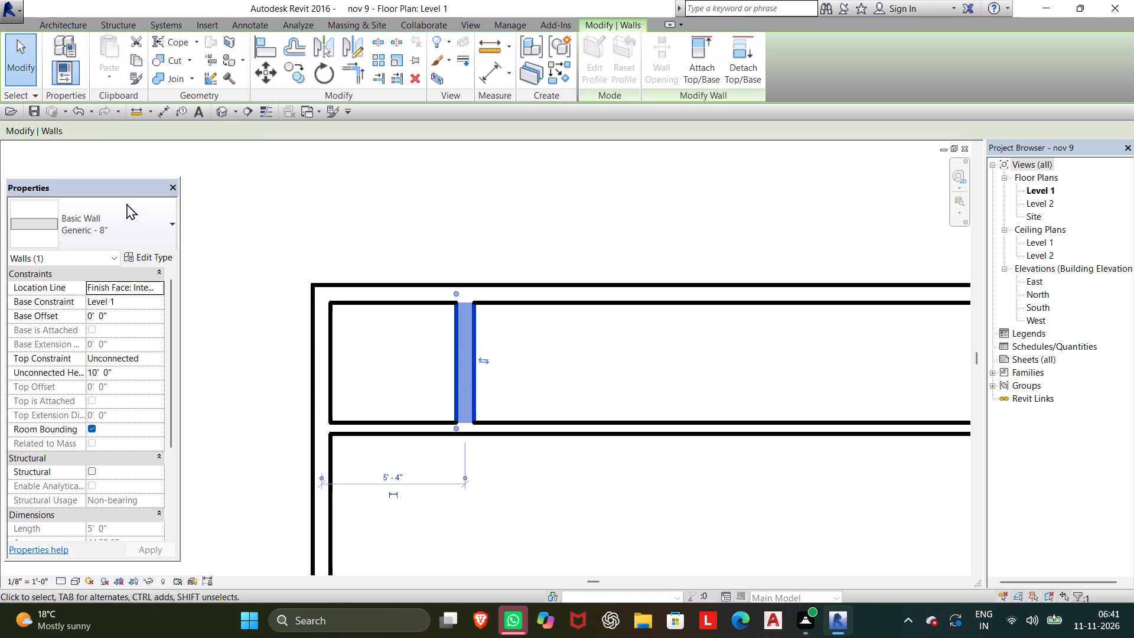
left_click(126, 216)
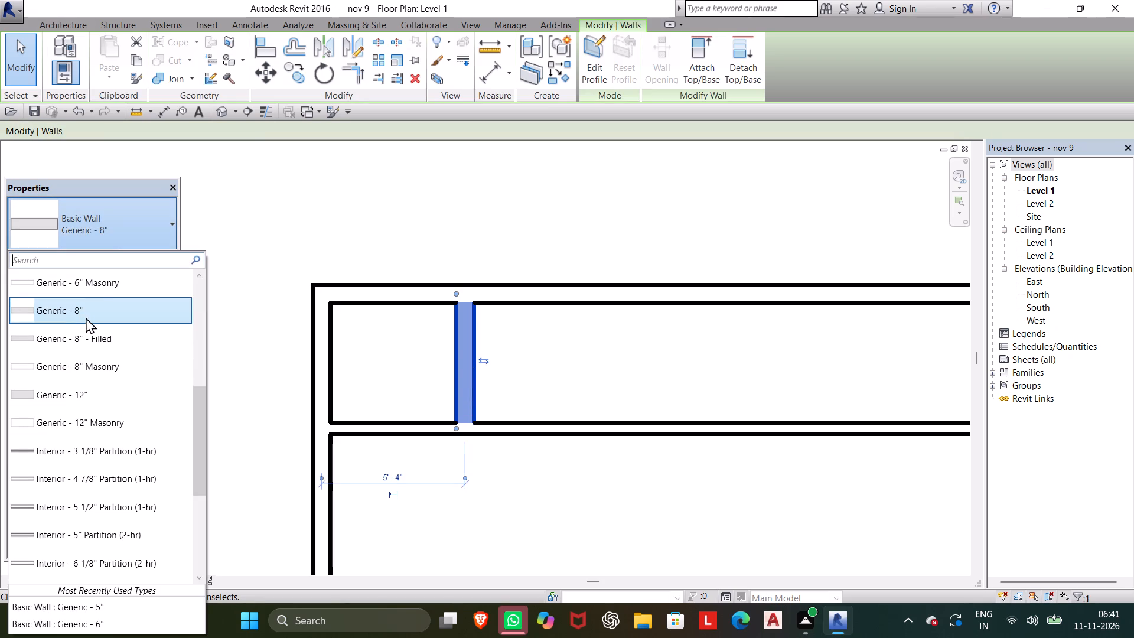
scroll(99, 288, "up", 2)
left_click(86, 332)
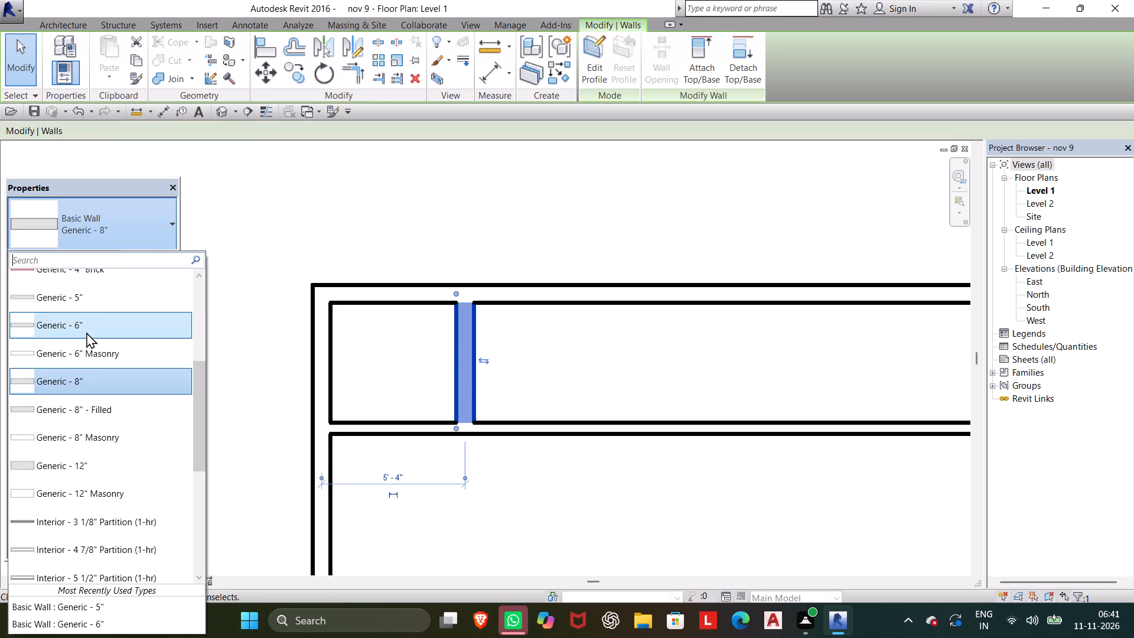
left_click(620, 385)
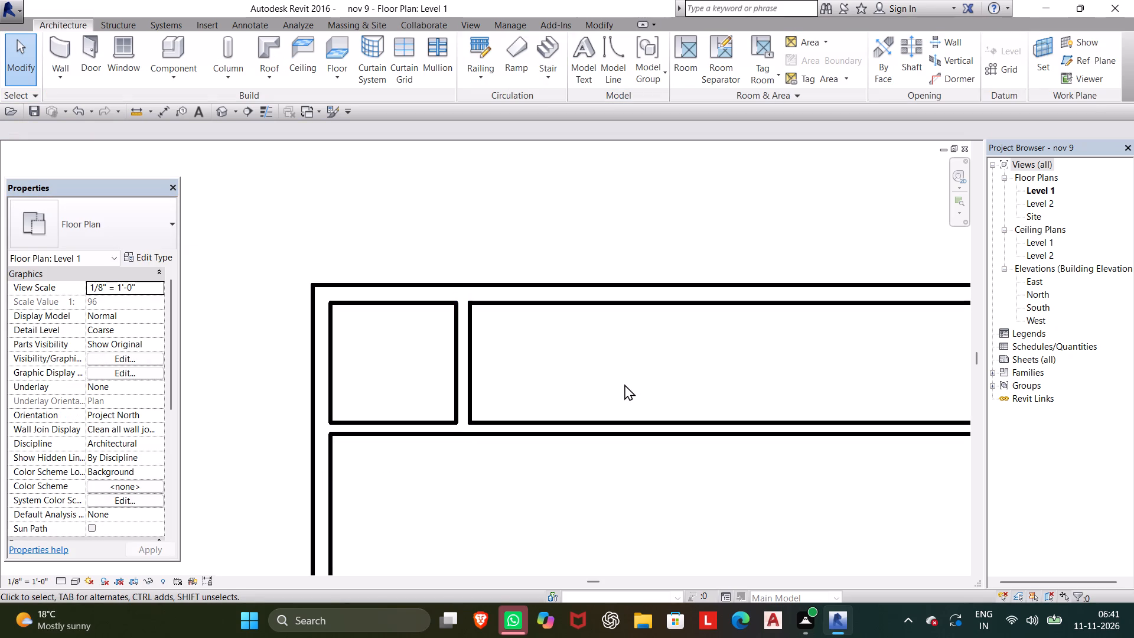
Change the first horizontal interior wall below the top strip to the Generic - 6" type.
left_click(409, 431)
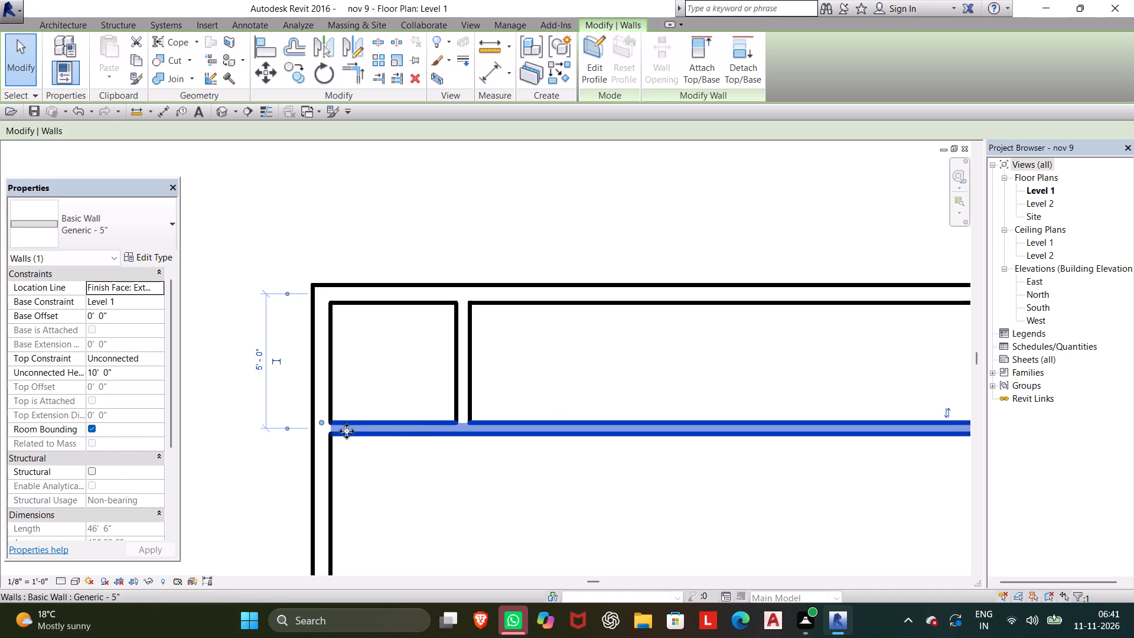
left_click(109, 224)
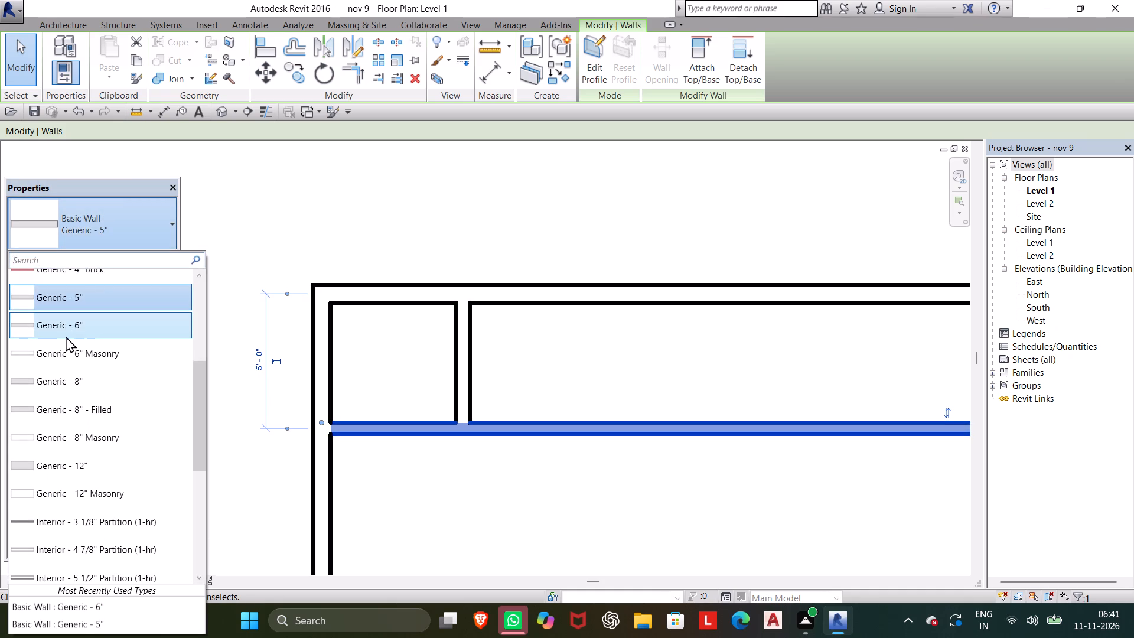
left_click(66, 332)
left_click(577, 389)
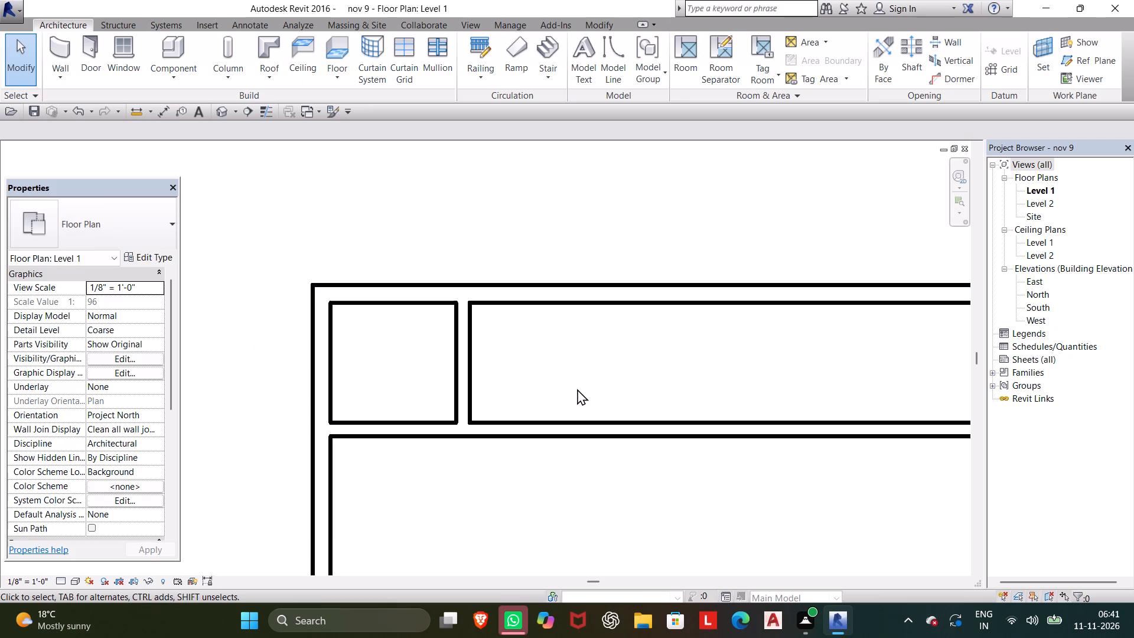
left_click(413, 415)
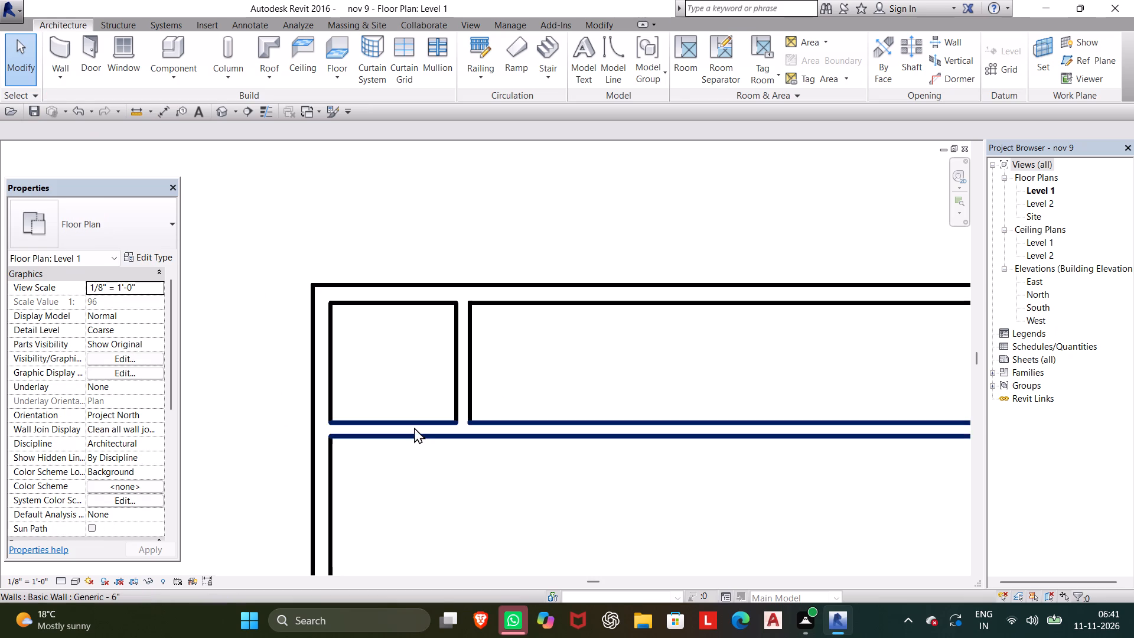
left_click(414, 430)
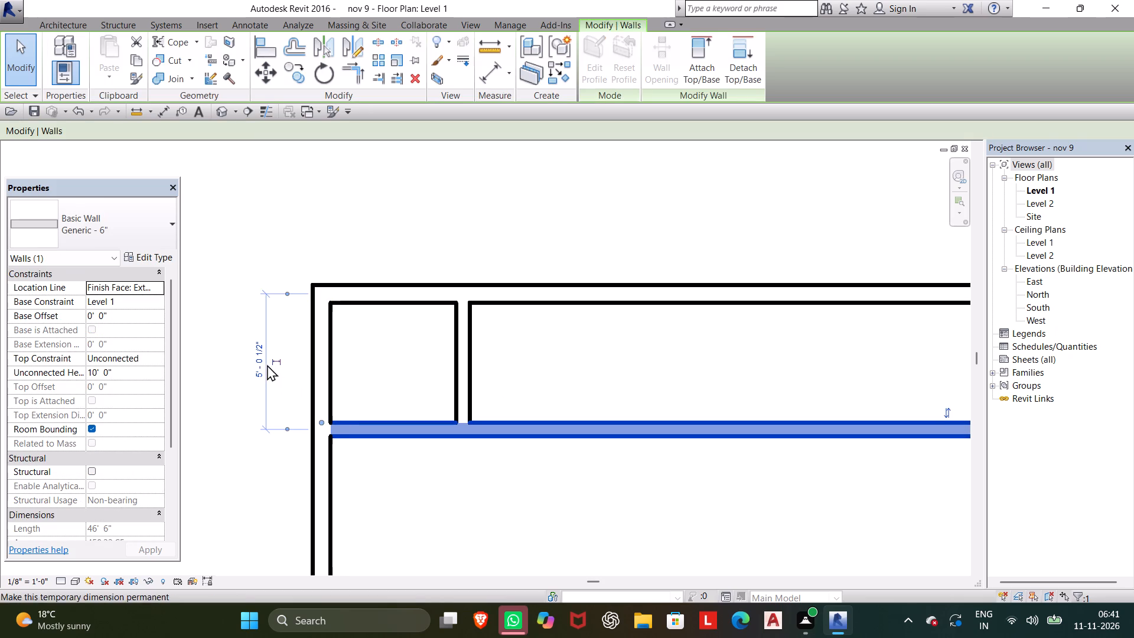
left_click(471, 369)
left_click(534, 362)
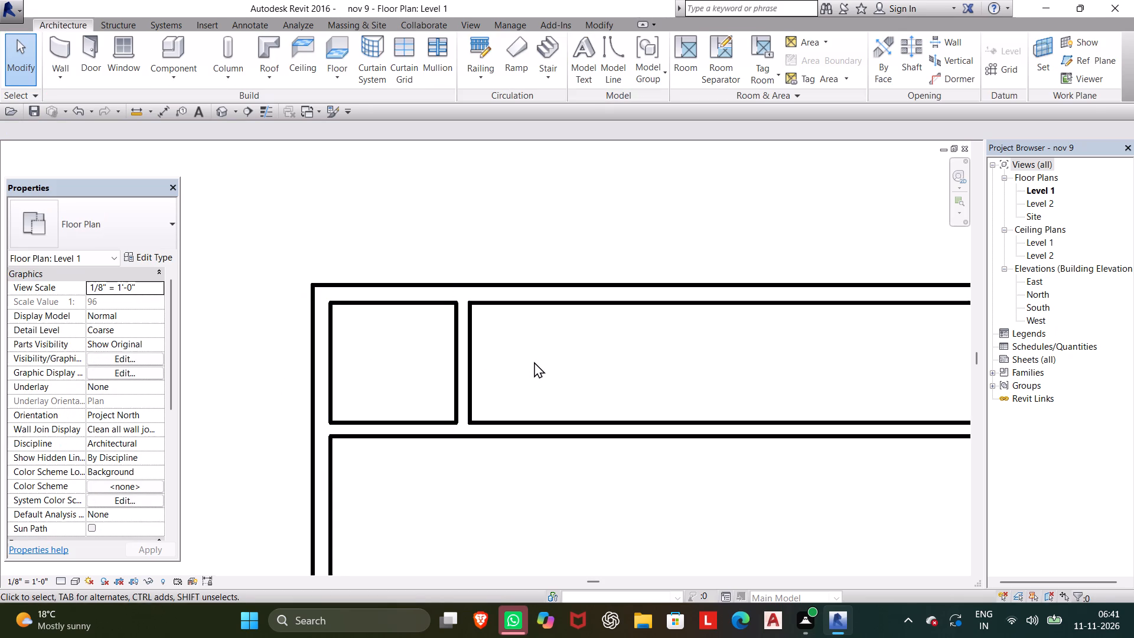
Set the top strip's vertical wall to 5'4" from the left outer wall.
left_click(455, 372)
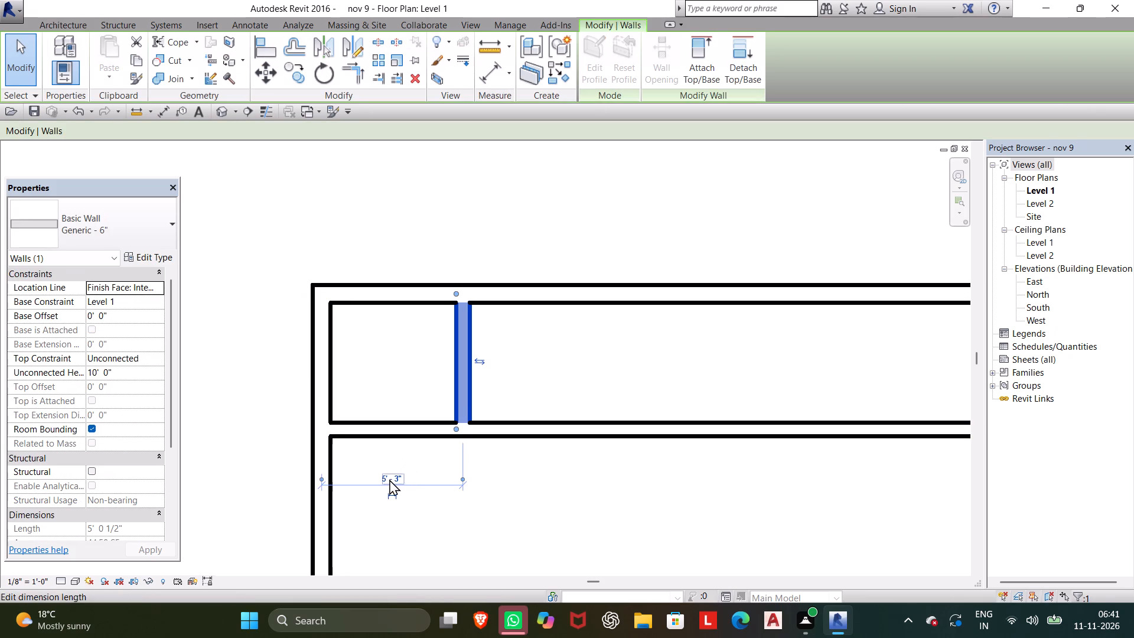
left_click(389, 479)
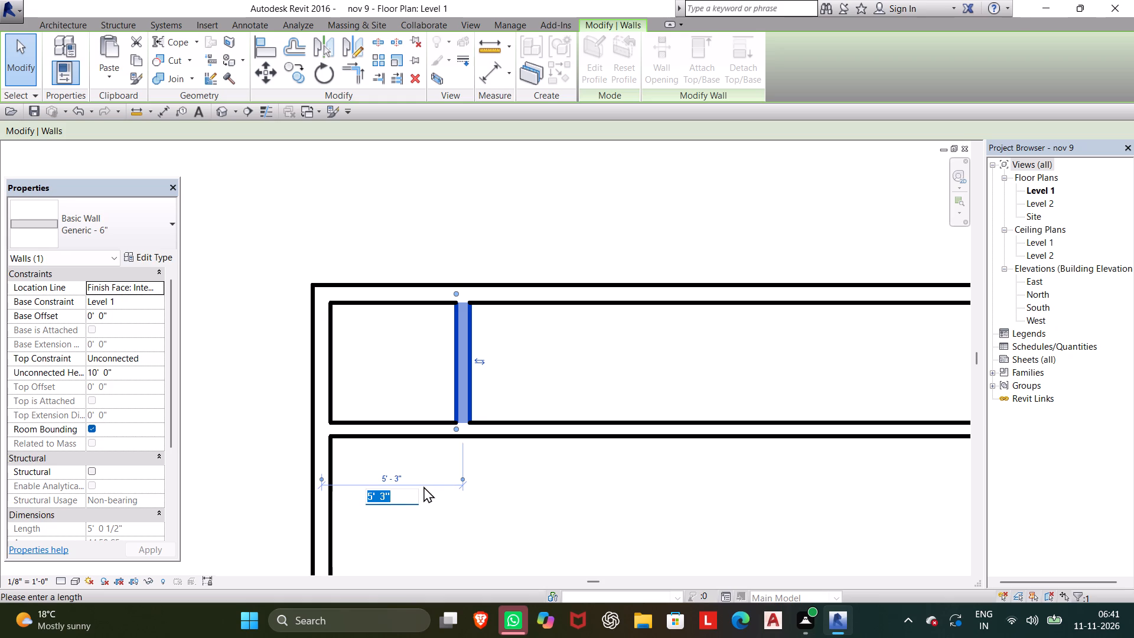
type("5'4")
key("Return")
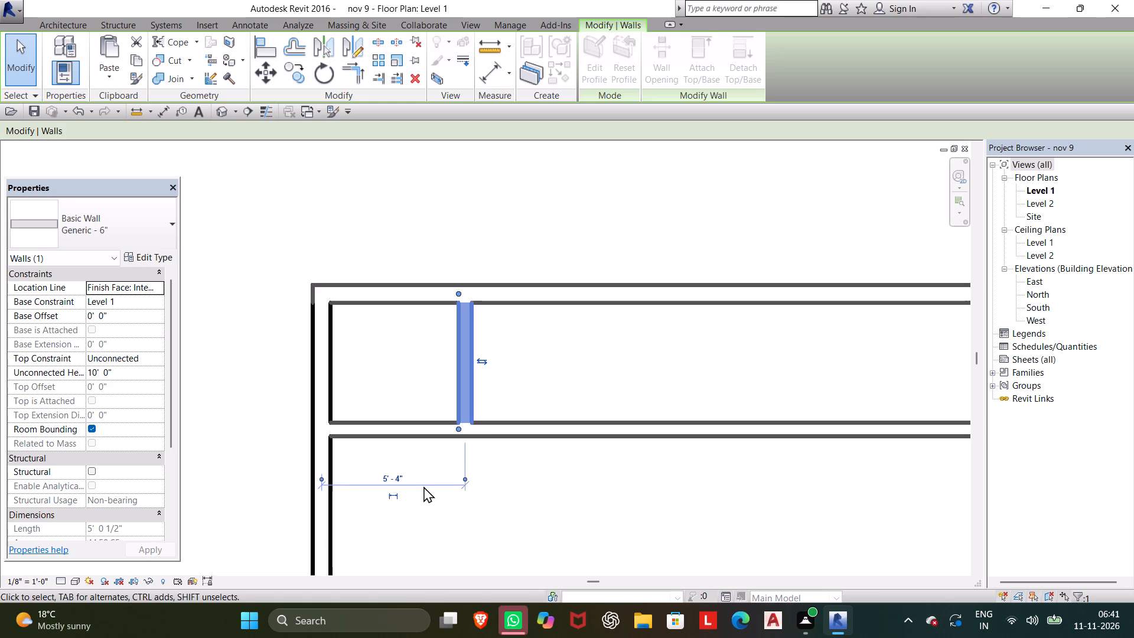
left_click(706, 349)
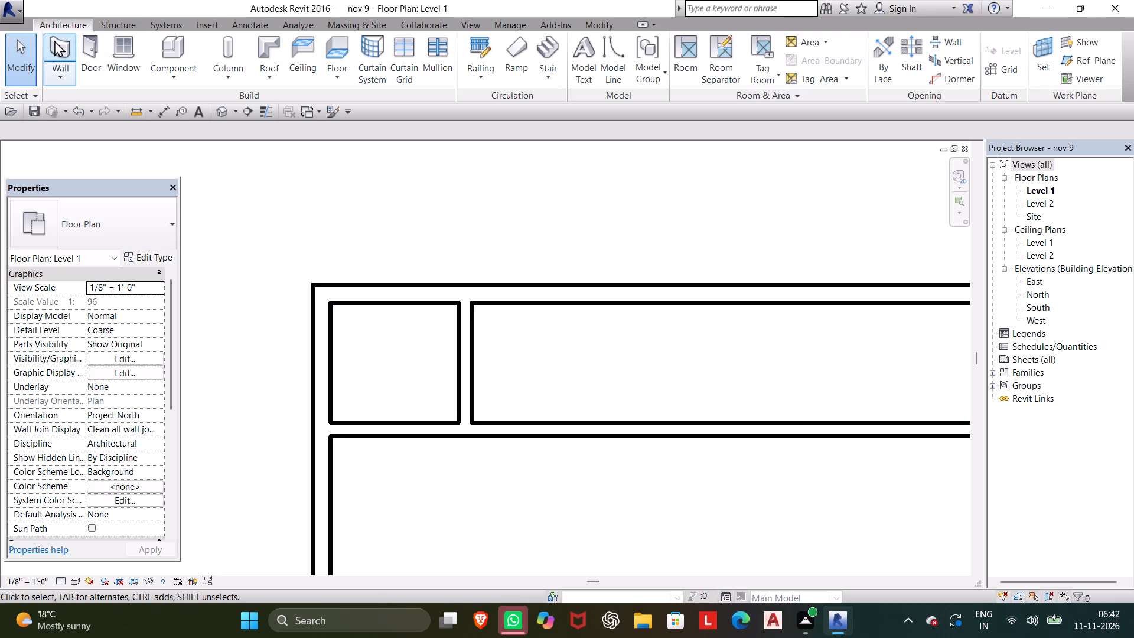
Offset a copy of the top strip's vertical wall 10' to its right, dismissing the licence notice.
left_click(604, 18)
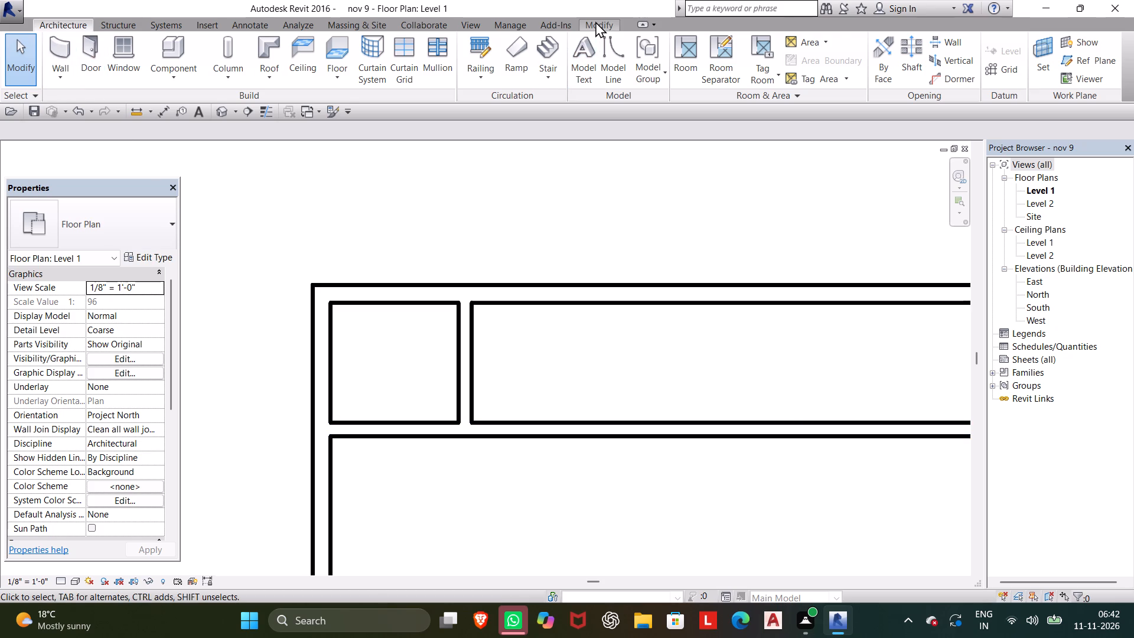
left_click(595, 21)
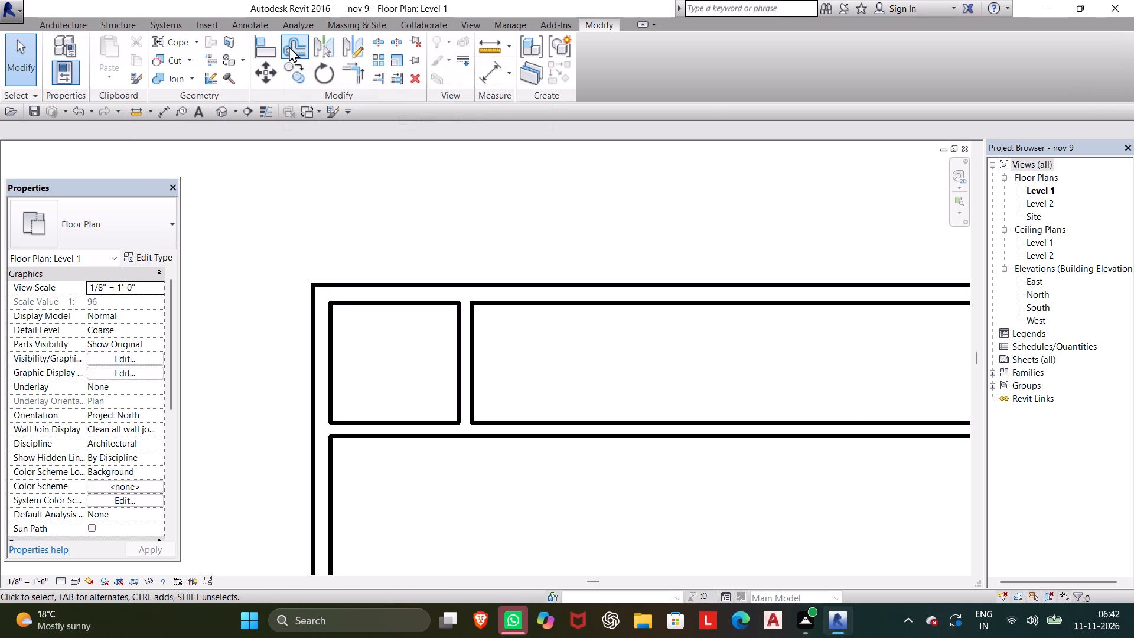
left_click(289, 46)
left_click_drag(187, 126, 99, 114)
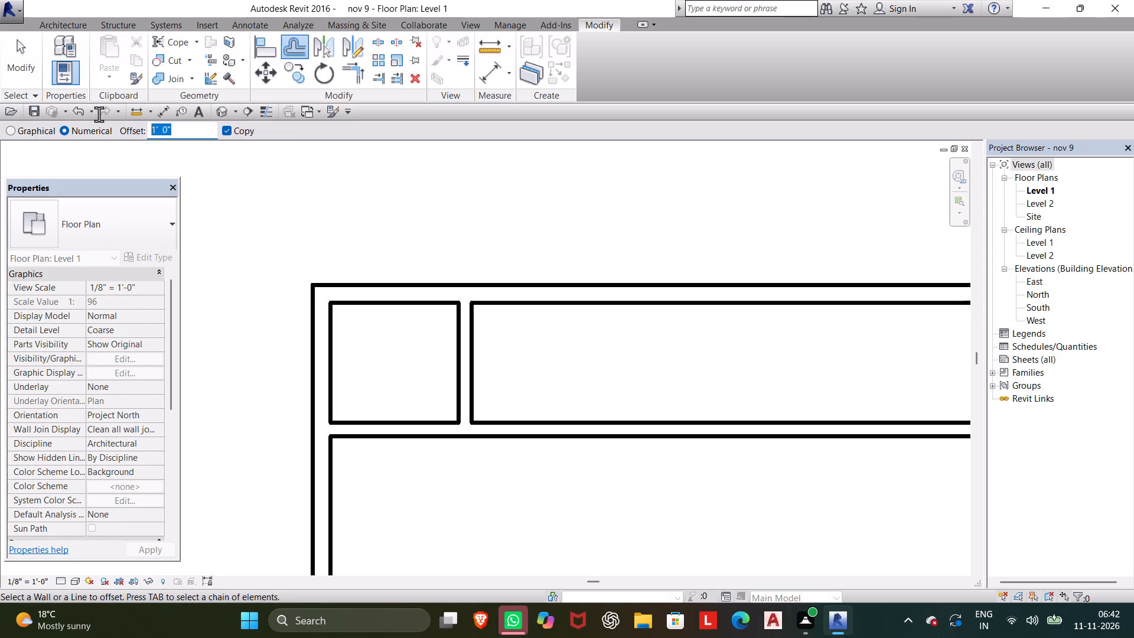
left_click_drag(99, 114, 97, 112)
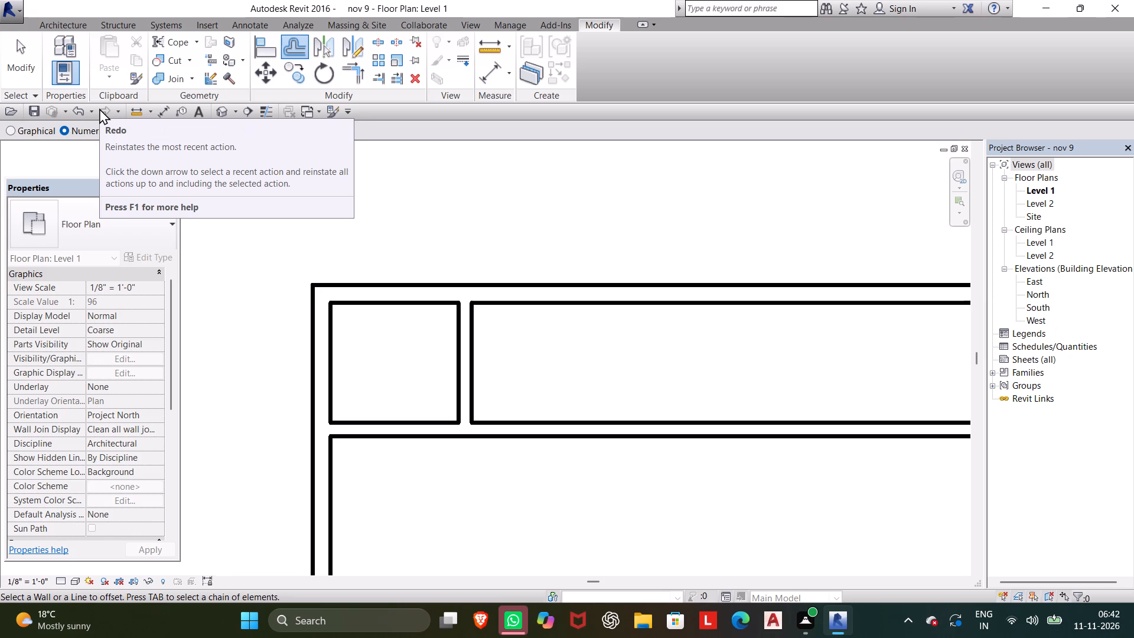
right_click_drag(207, 0, 1133, 637)
key("1")
key("0")
key("apostrophe")
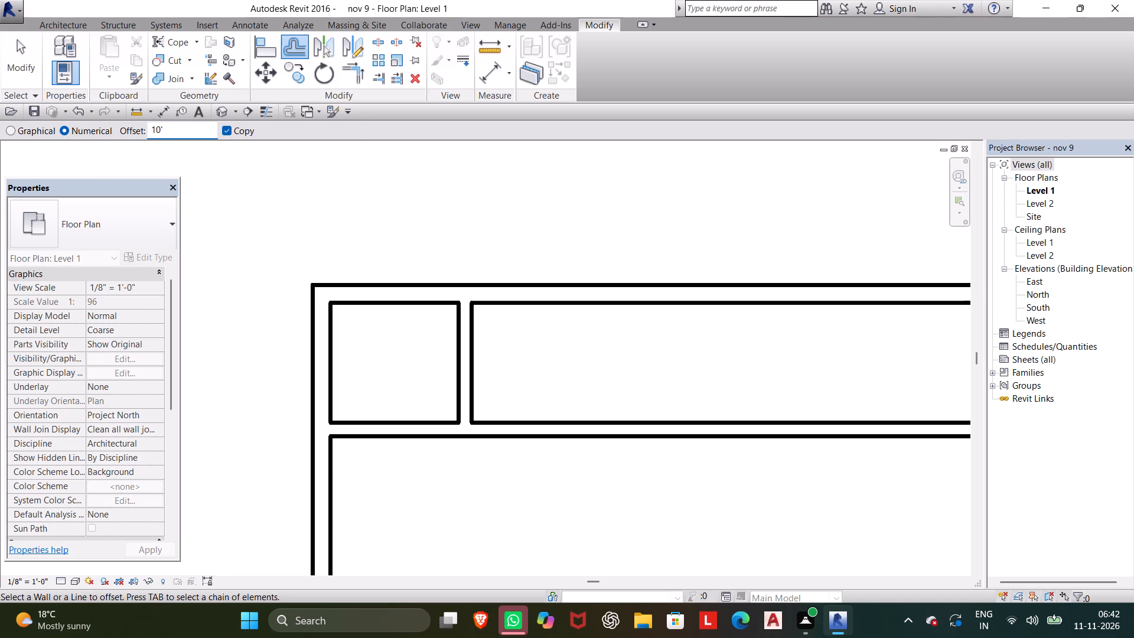
key("Return")
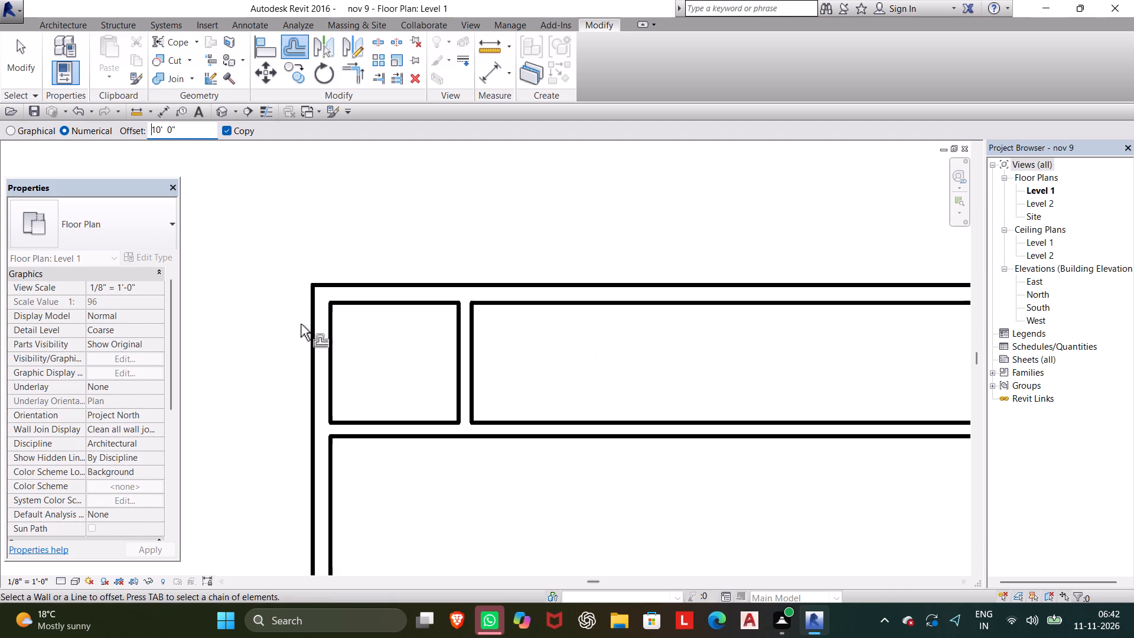
left_click(462, 382)
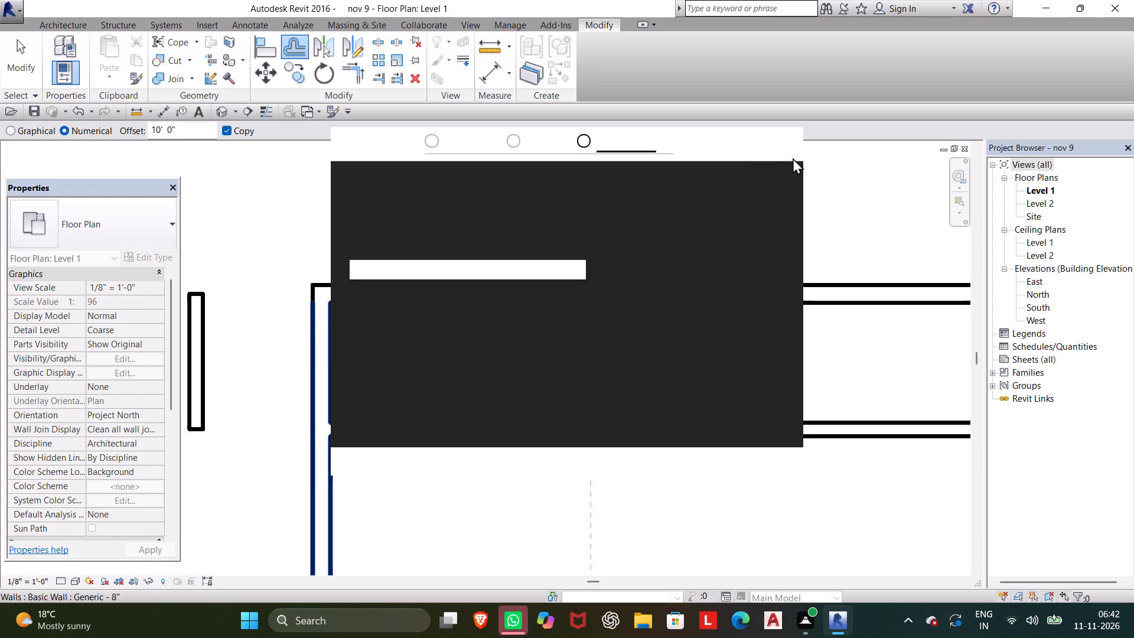
left_click(771, 147)
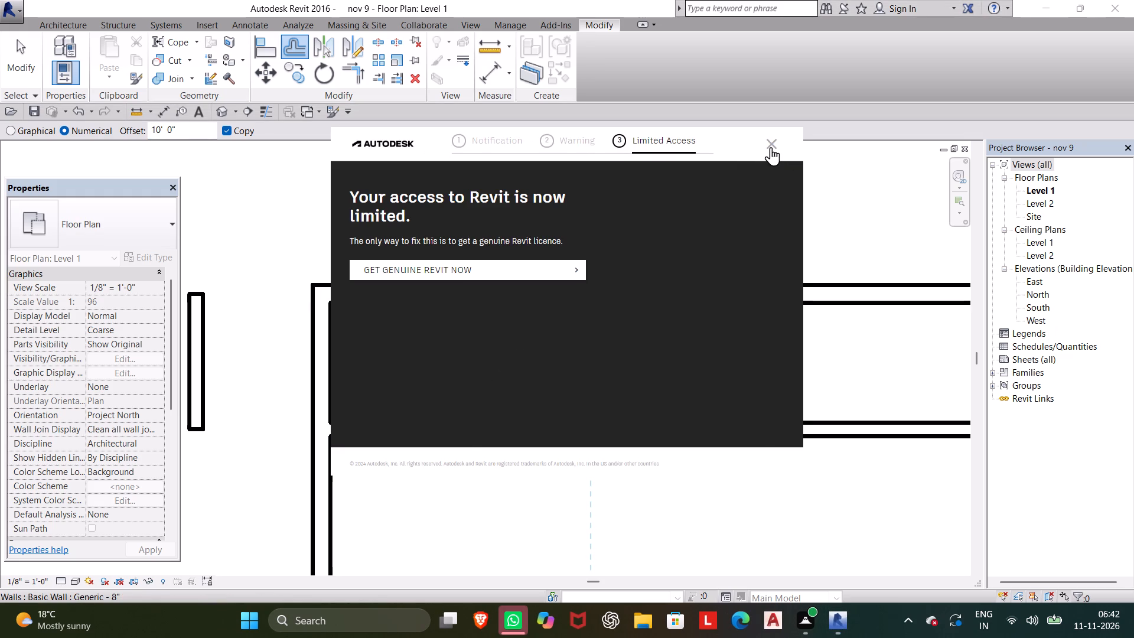
left_click(460, 388)
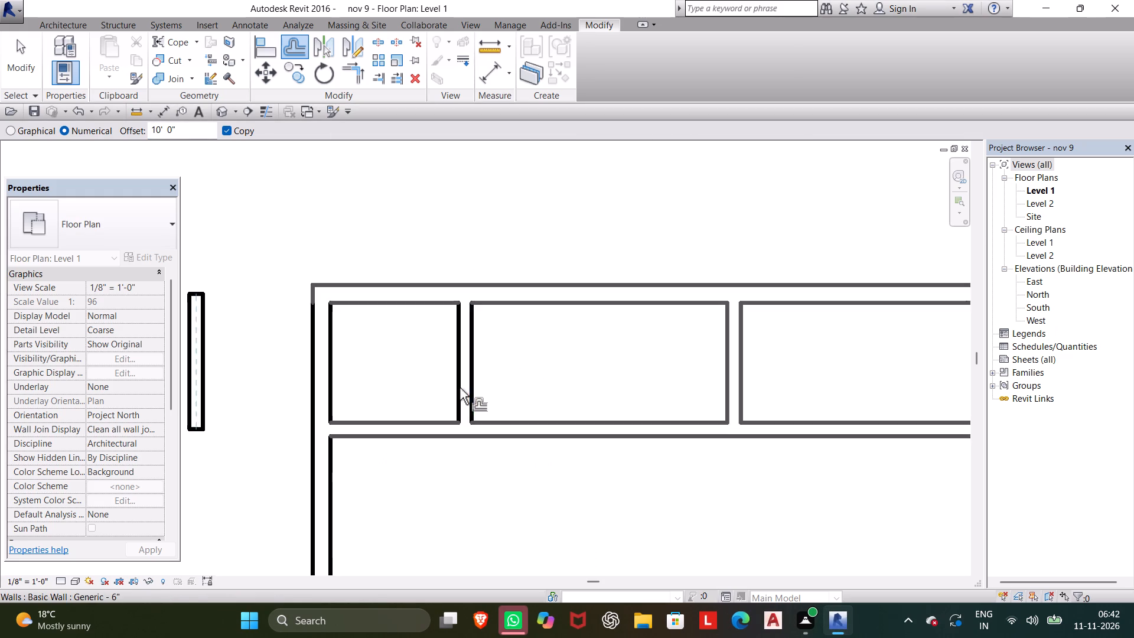
scroll(547, 380, "down", 4)
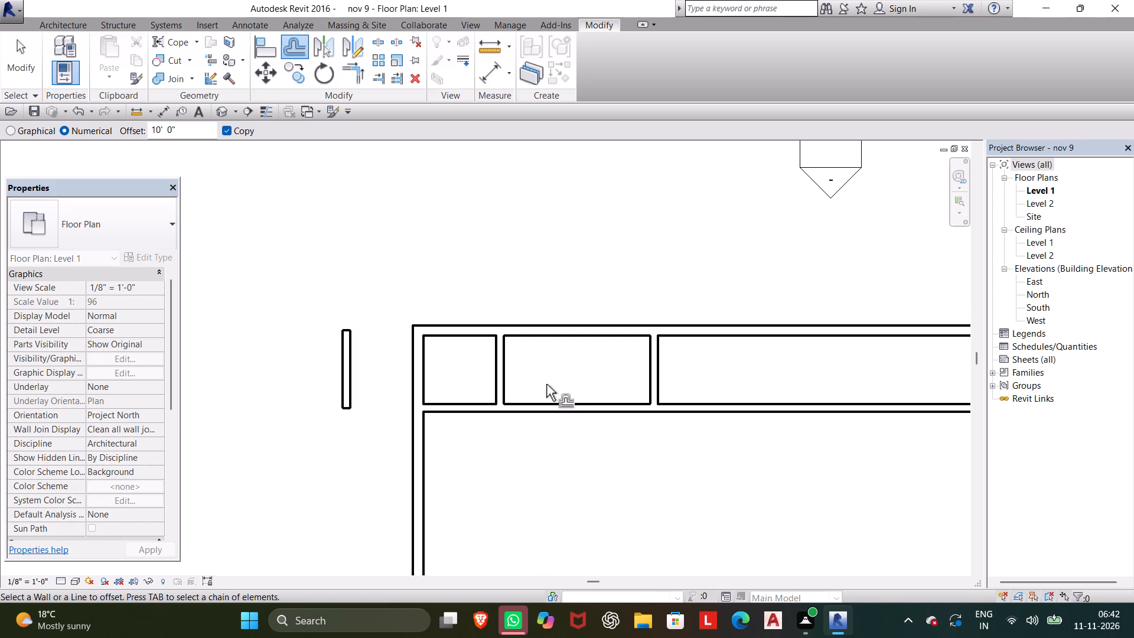
key("Escape")
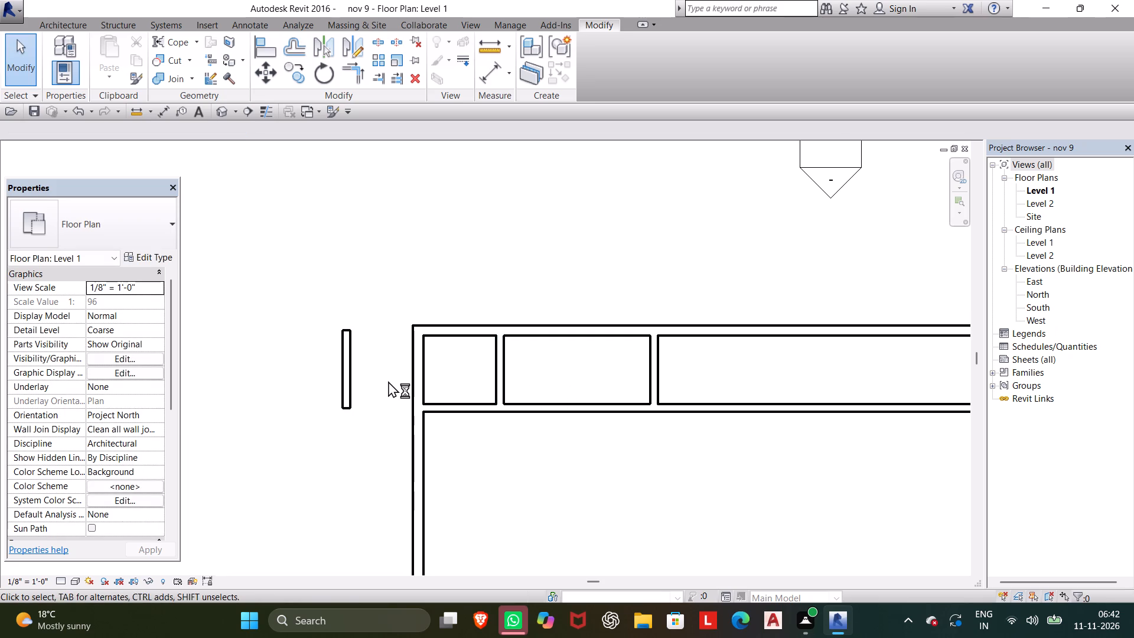
key("Escape")
Delete the stray wall copy standing outside the left outer wall.
left_click_drag(367, 379, 297, 364)
key("Delete")
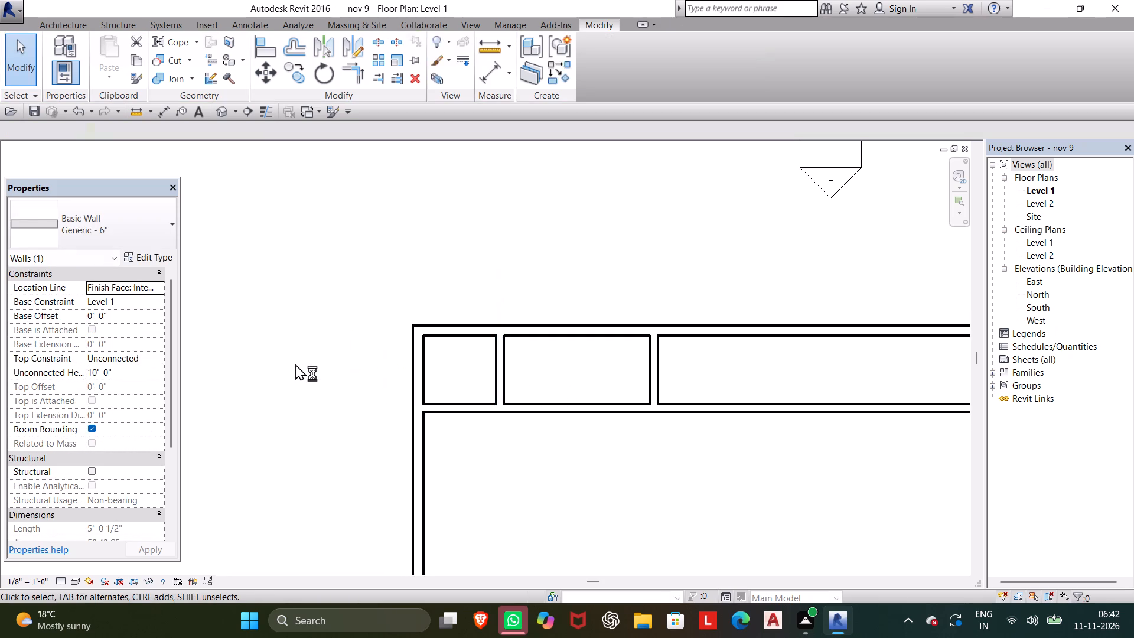
Change the second vertical wall in the top strip to the Generic - 8" type.
left_click(646, 375)
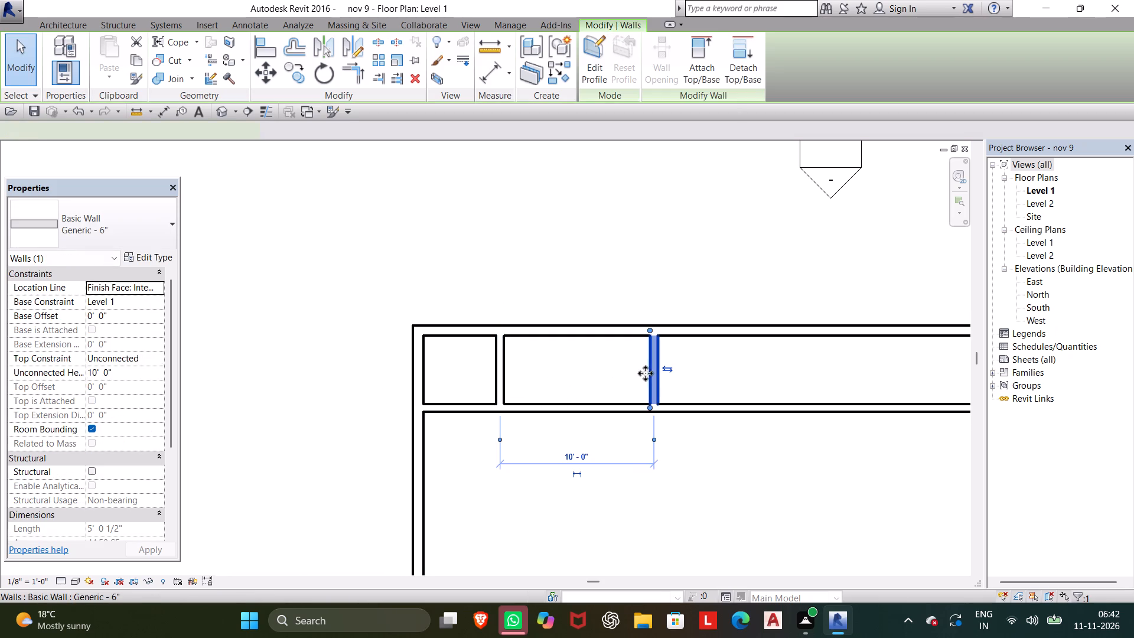
left_click(129, 234)
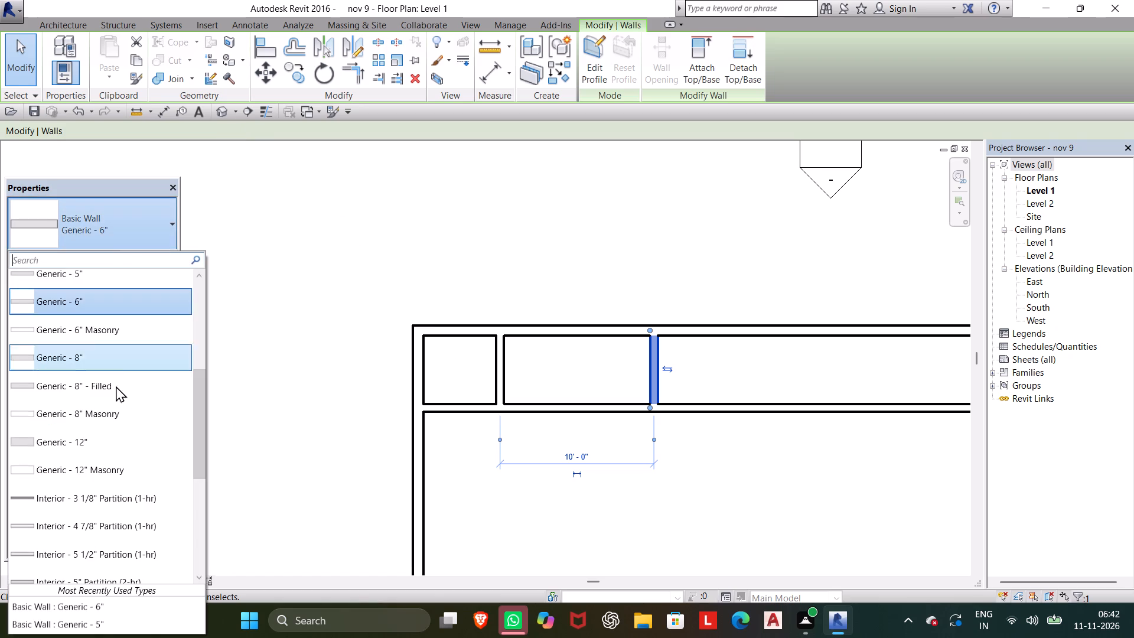
left_click(108, 360)
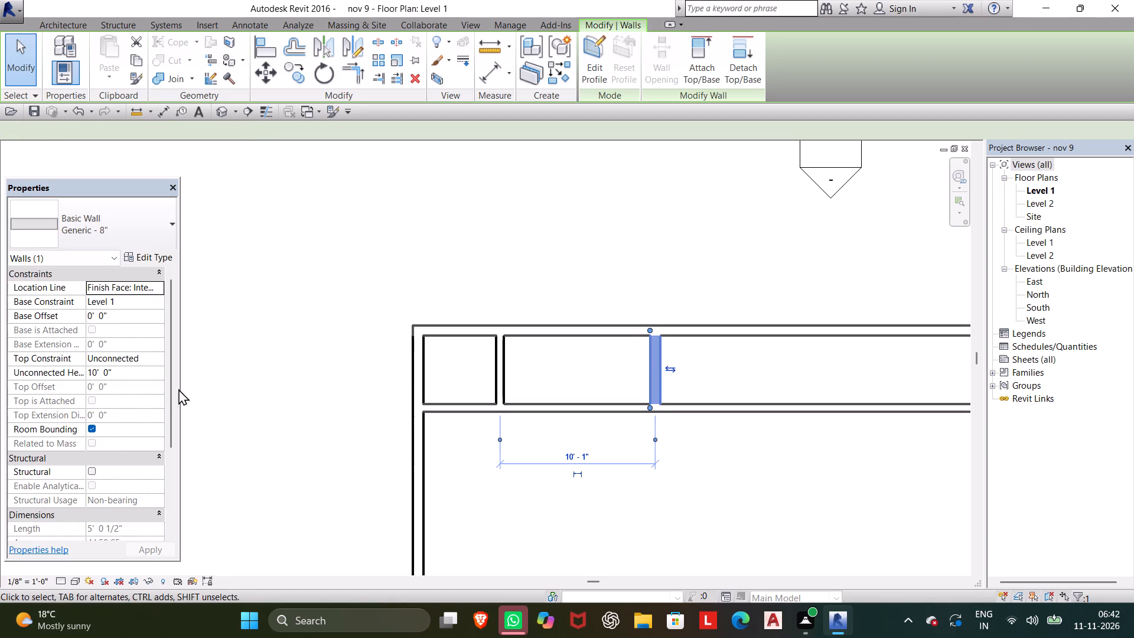
Set the Generic - 8" vertical wall to 9'8" from the vertical wall on its left.
right_click_drag(683, 447, 683, 439)
scroll(682, 442, "up", 9)
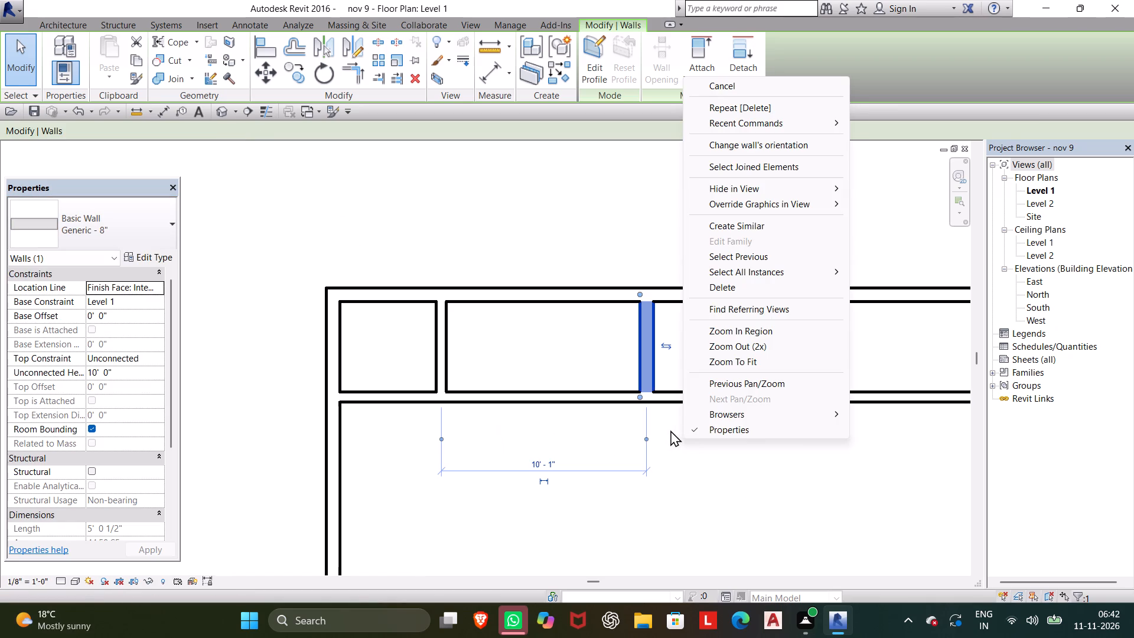
left_click(541, 463)
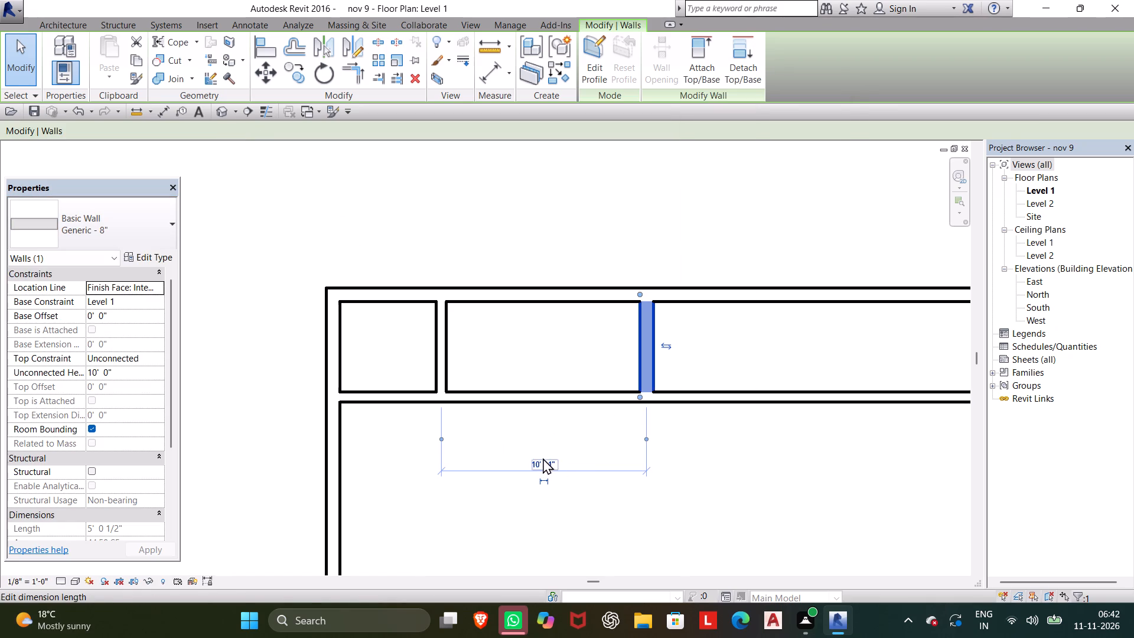
left_click(553, 468)
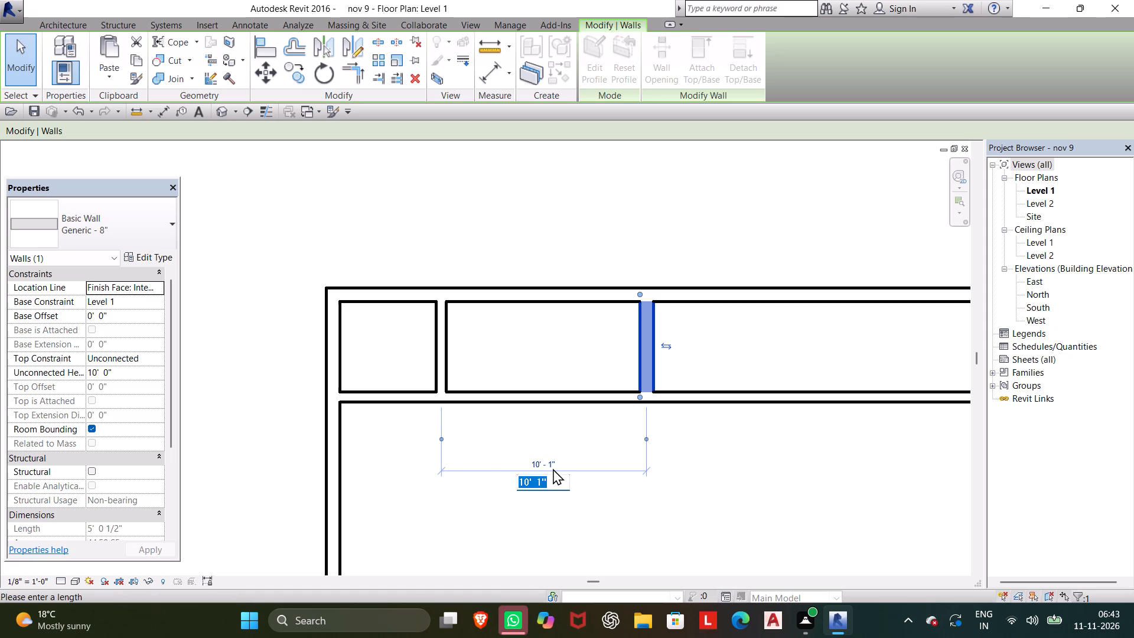
key("9")
key("apostrophe")
key("8")
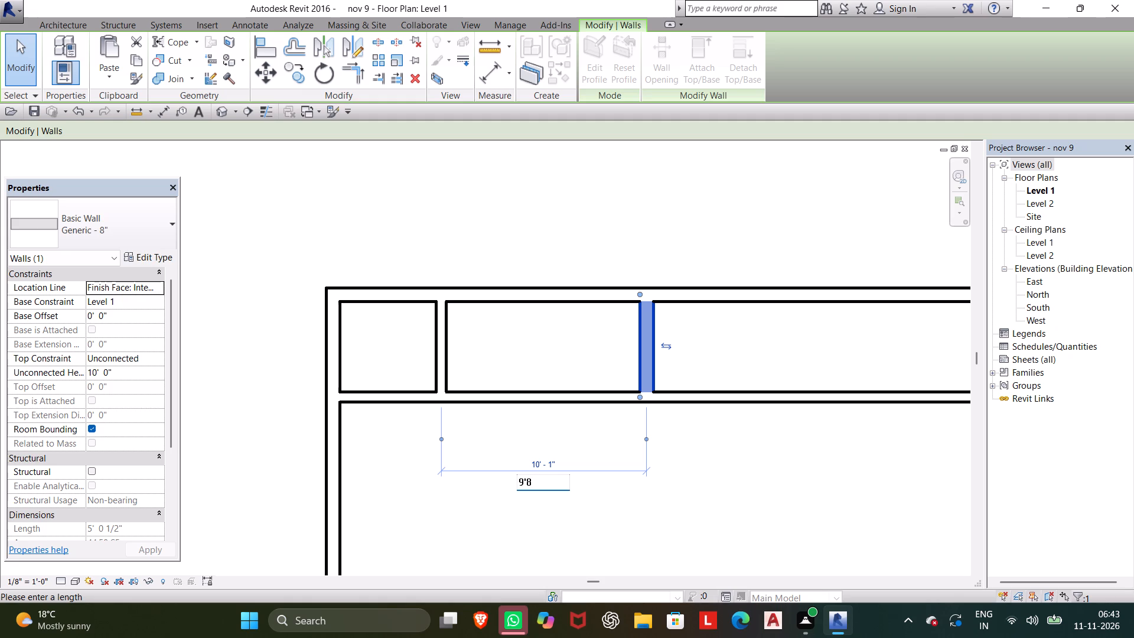
key("Return")
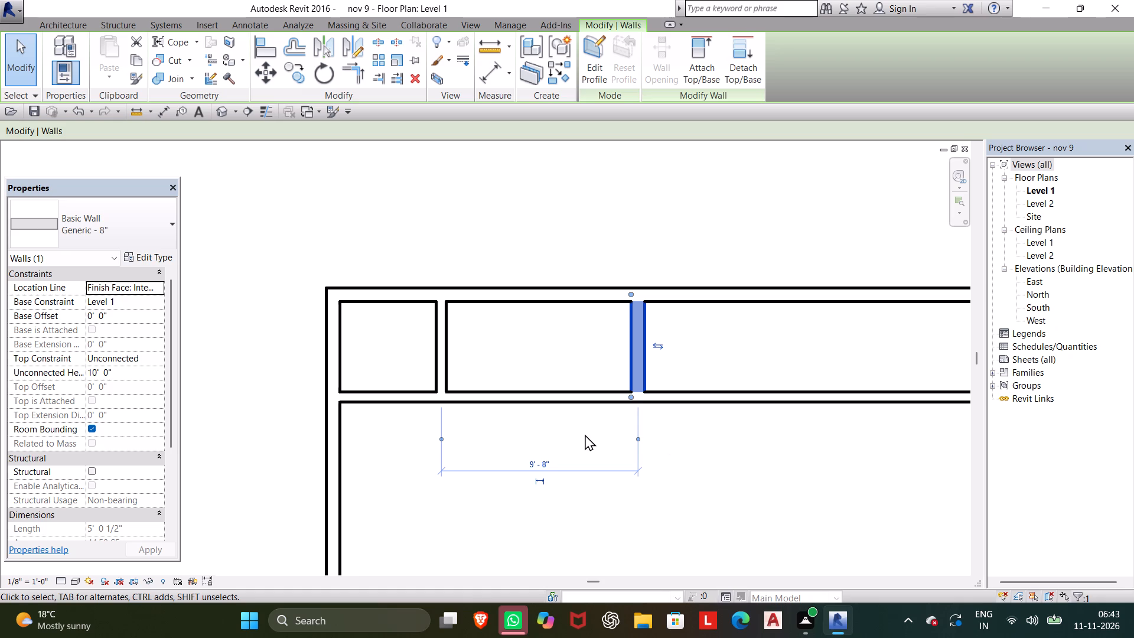
left_click(868, 426)
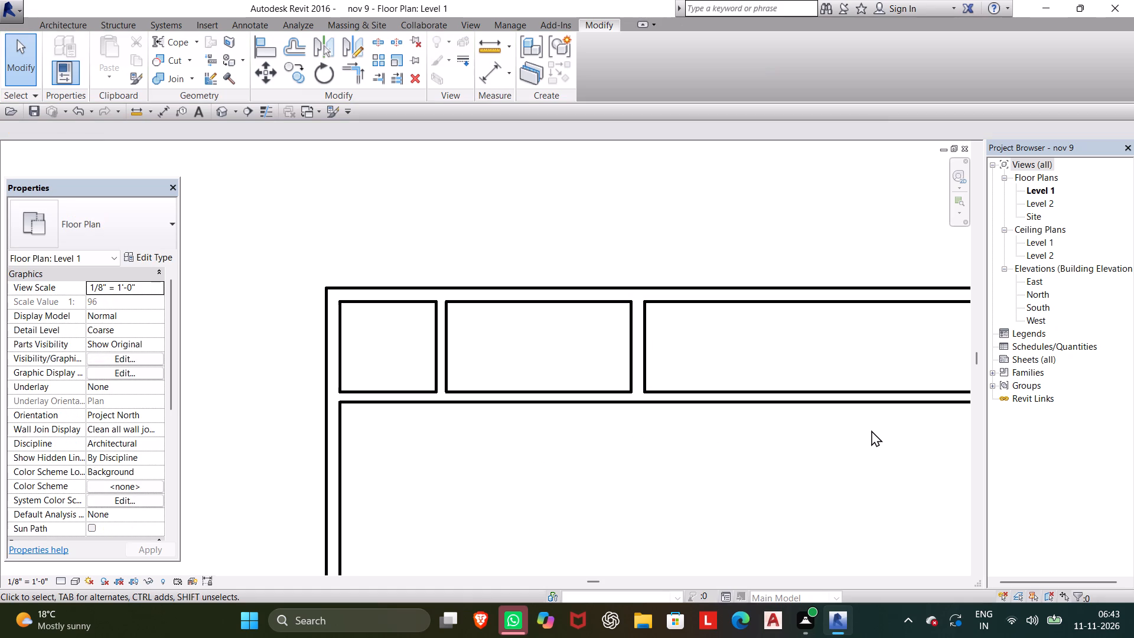
left_click_drag(871, 434, 870, 442)
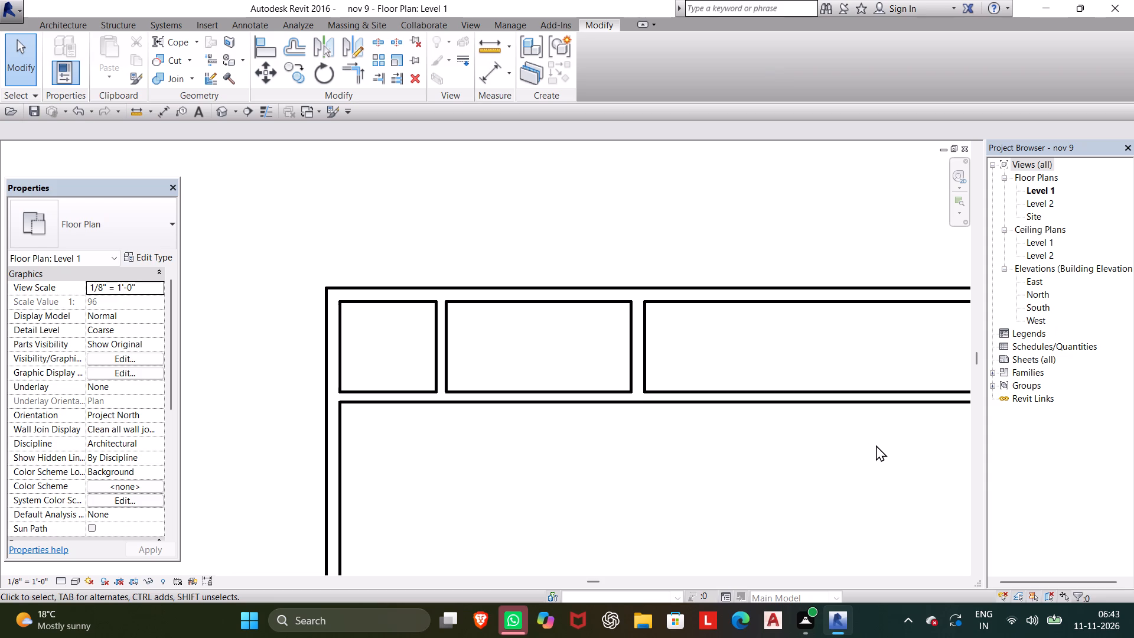
left_click(876, 445)
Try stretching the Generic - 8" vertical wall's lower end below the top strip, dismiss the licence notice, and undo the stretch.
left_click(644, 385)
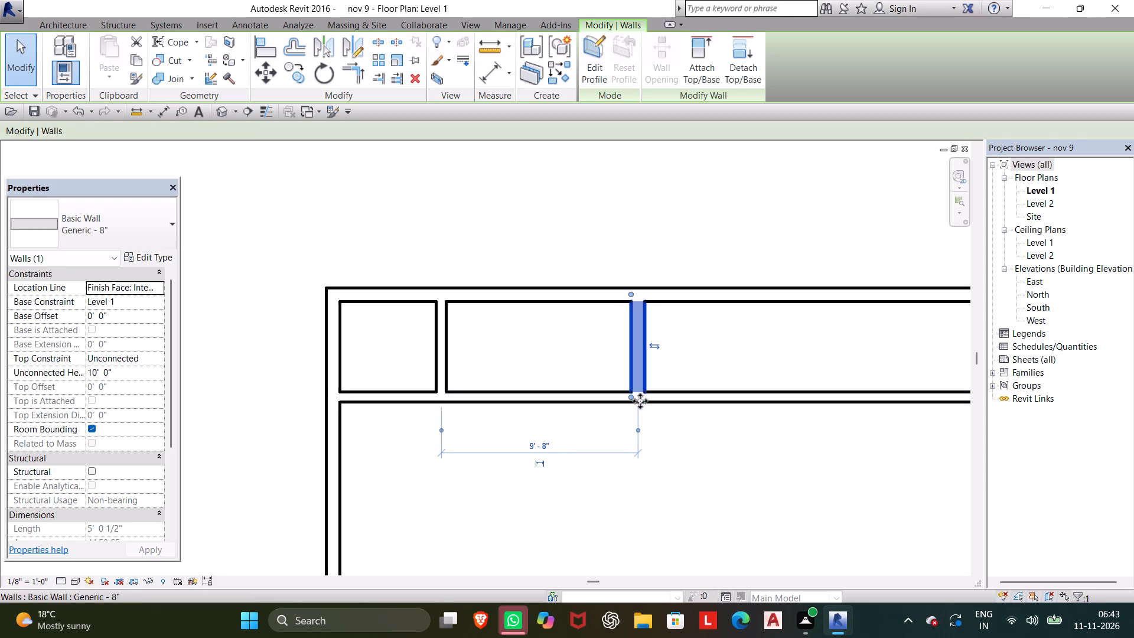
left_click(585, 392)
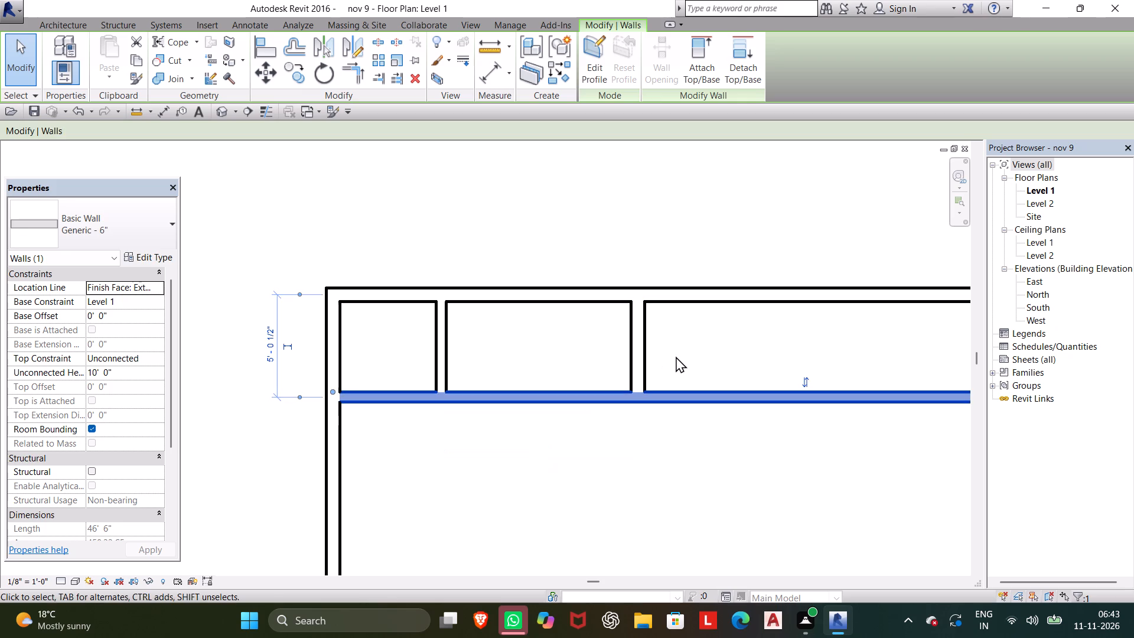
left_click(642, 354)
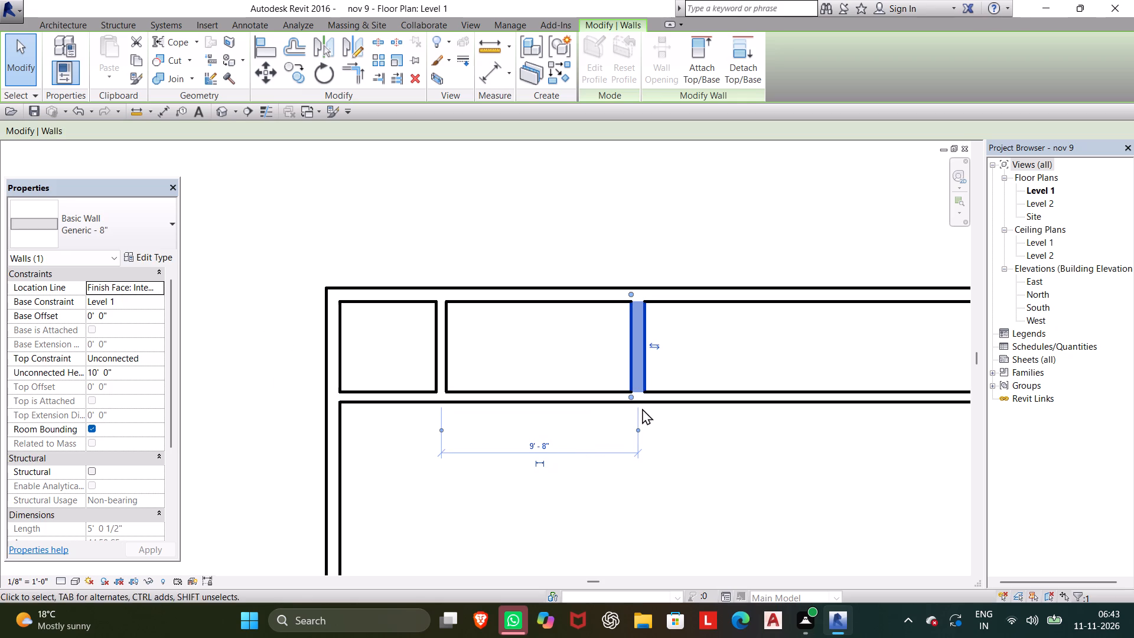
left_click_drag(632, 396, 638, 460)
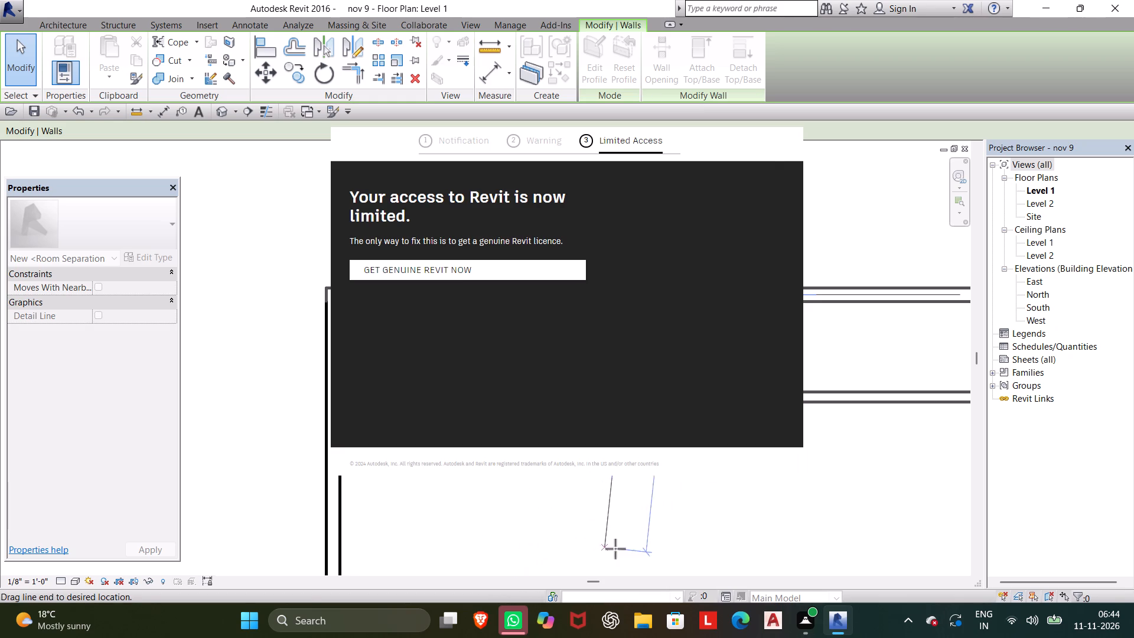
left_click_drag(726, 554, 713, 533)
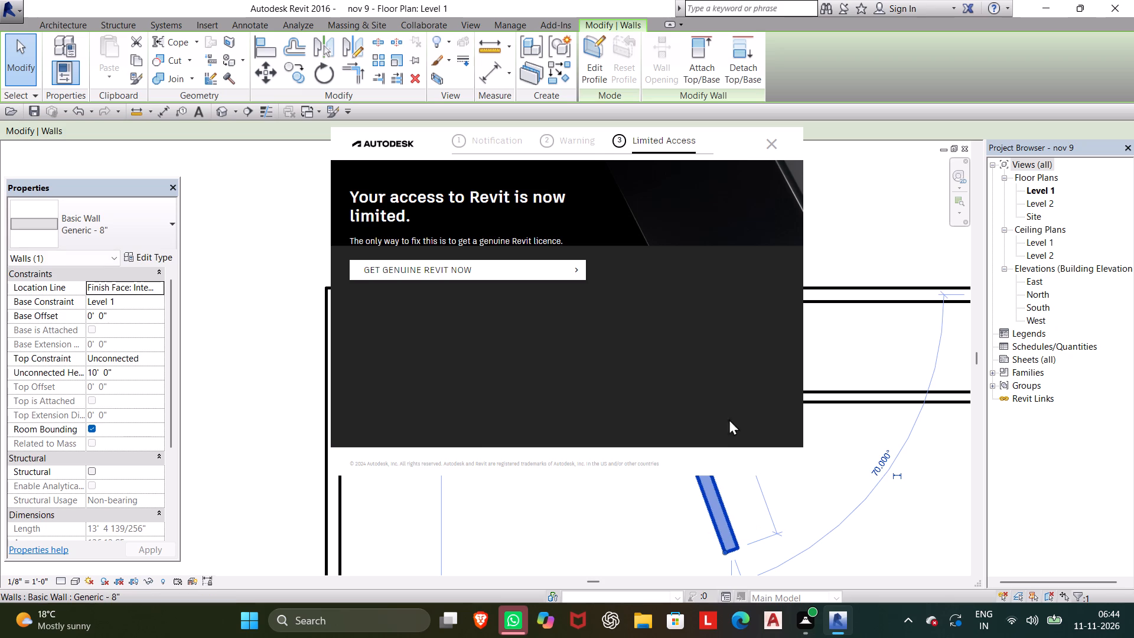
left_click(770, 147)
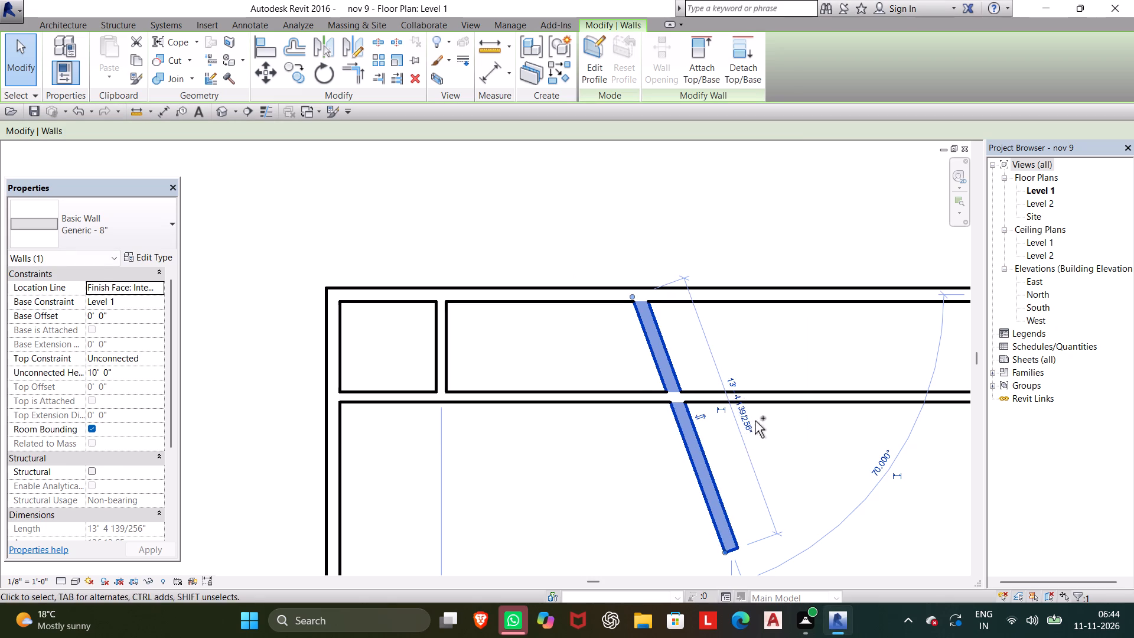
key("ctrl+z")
Extend the Generic - 8" vertical wall straight down past the top strip and set its length to 14'.
left_click(638, 380)
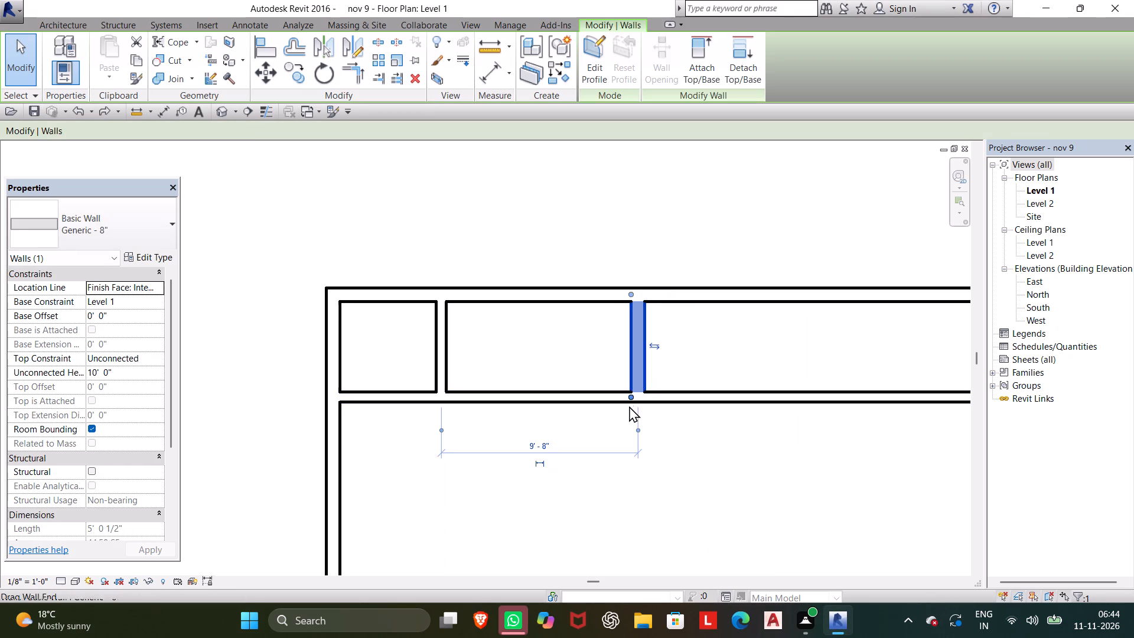
left_click(630, 395)
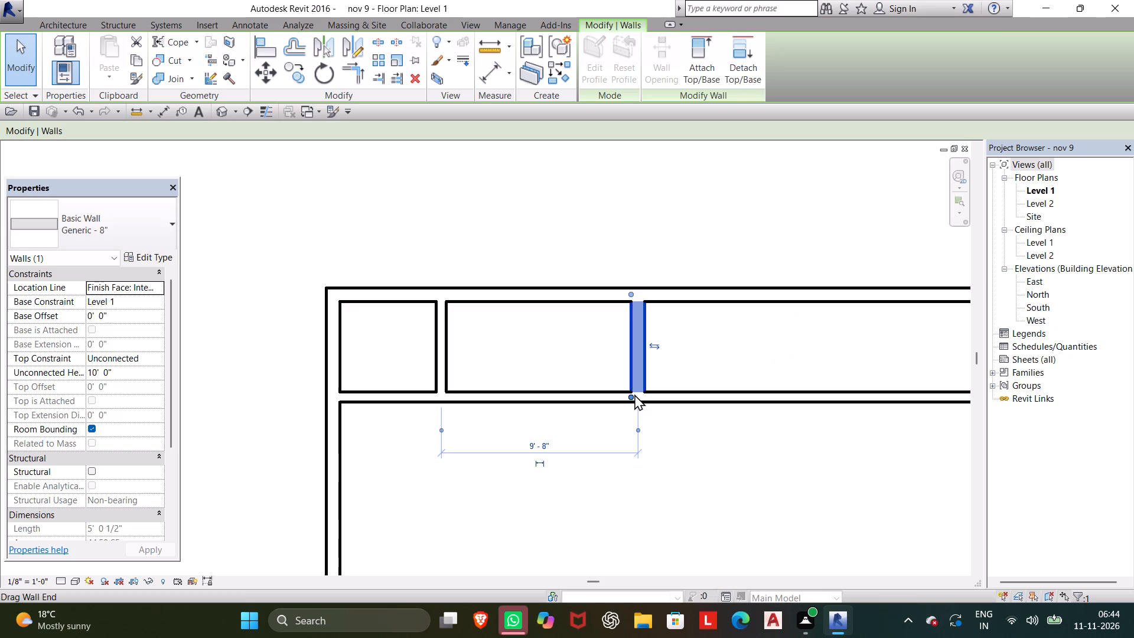
left_click_drag(628, 396, 628, 494)
left_click(680, 398)
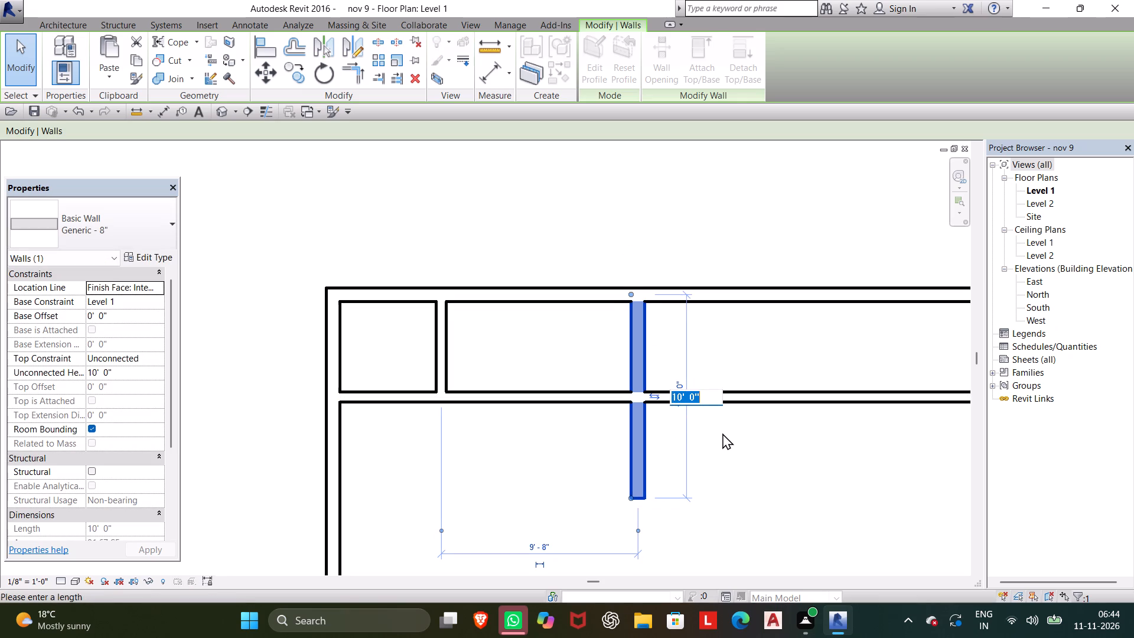
type("14'")
key("Return")
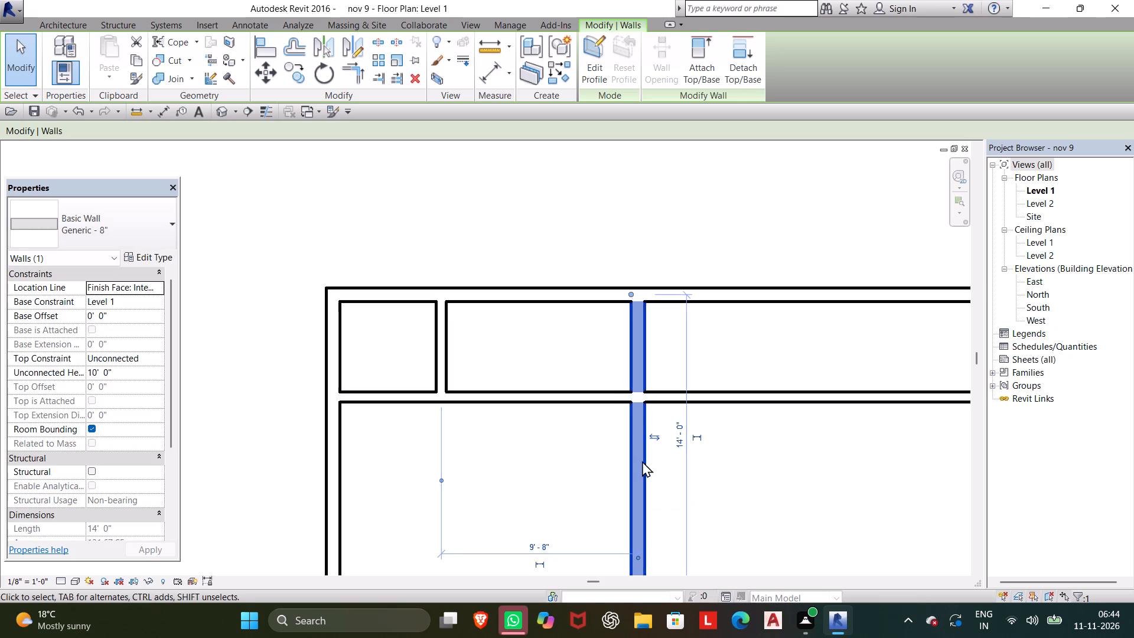
scroll(829, 490, "down", 3)
middle_click_drag(803, 458, 769, 419)
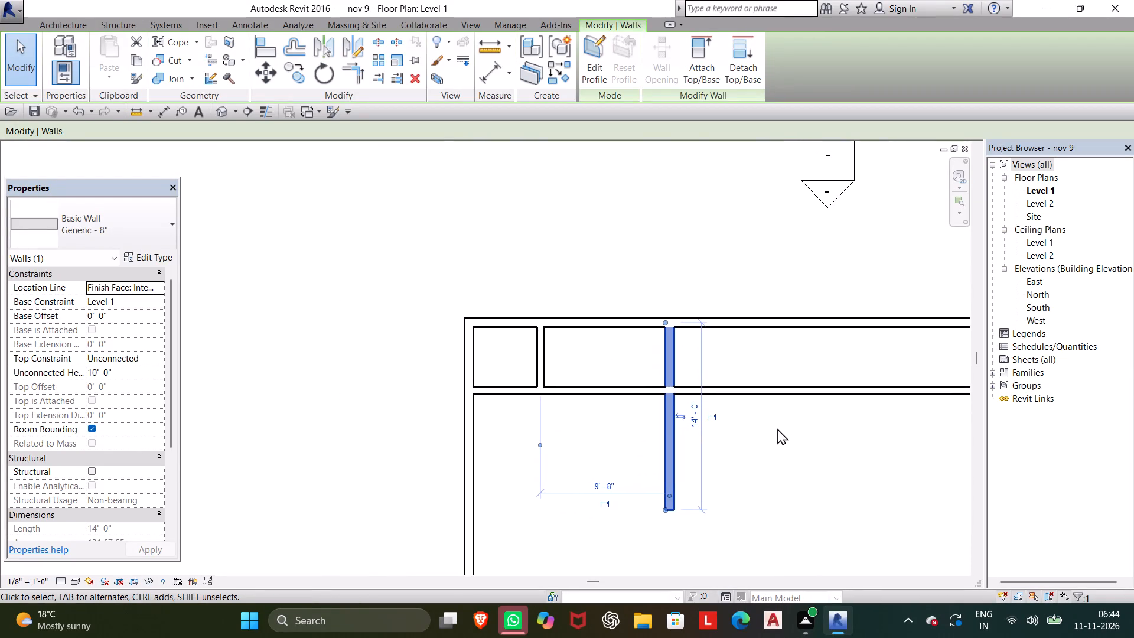
key("Escape")
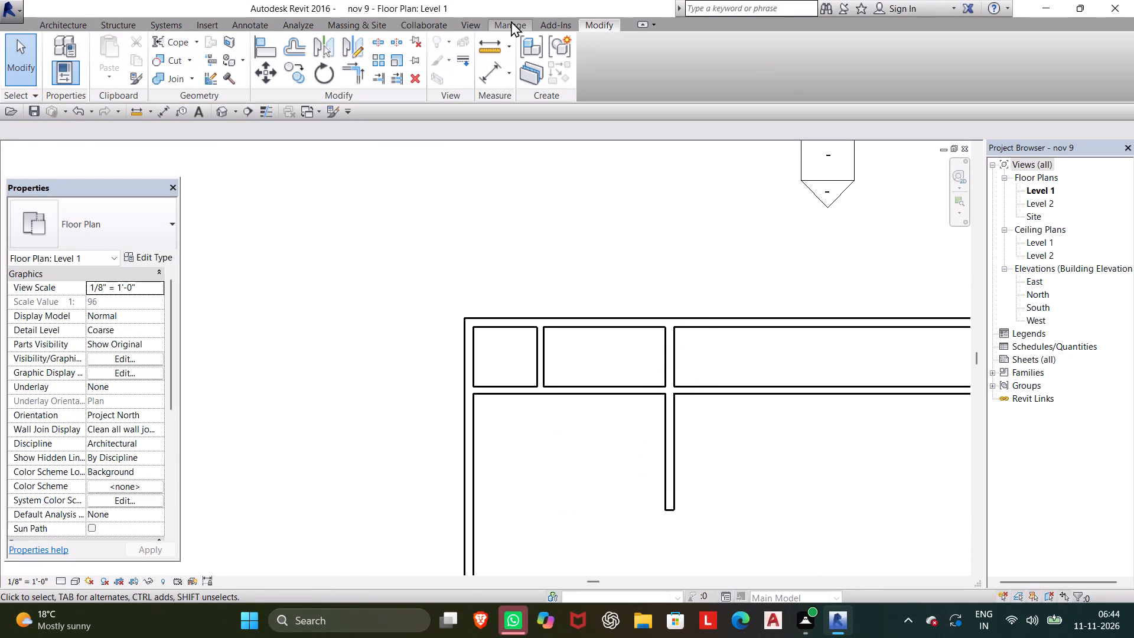
Offset a copy of the 14' long vertical wall 14' to its right.
key("o")
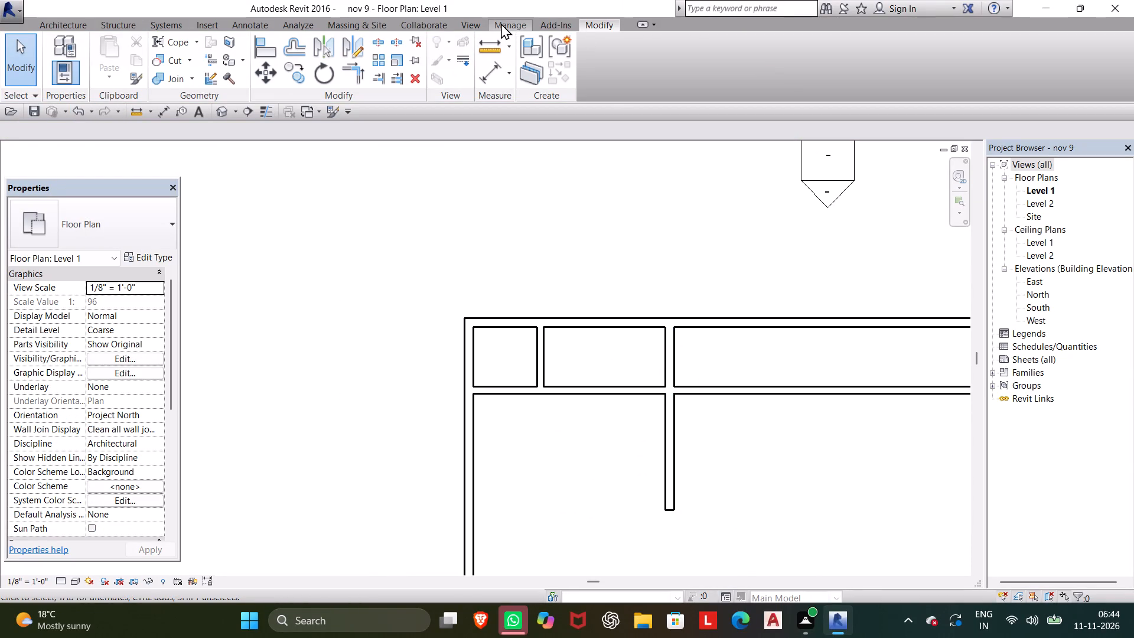
key("f")
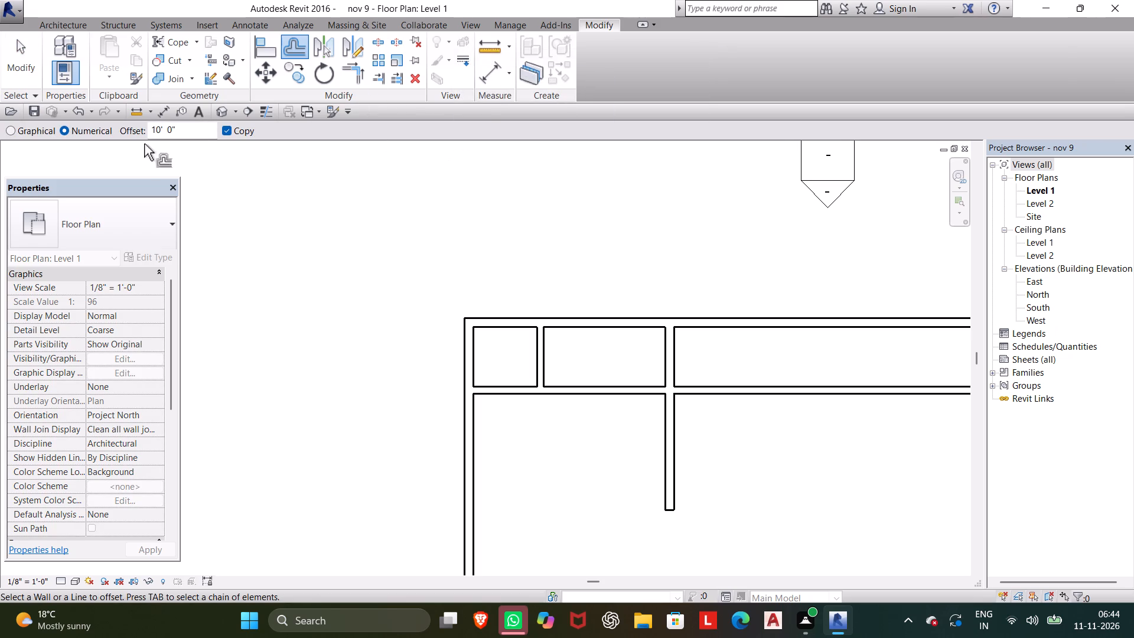
left_click_drag(188, 133, 138, 126)
type("14'")
key("Return")
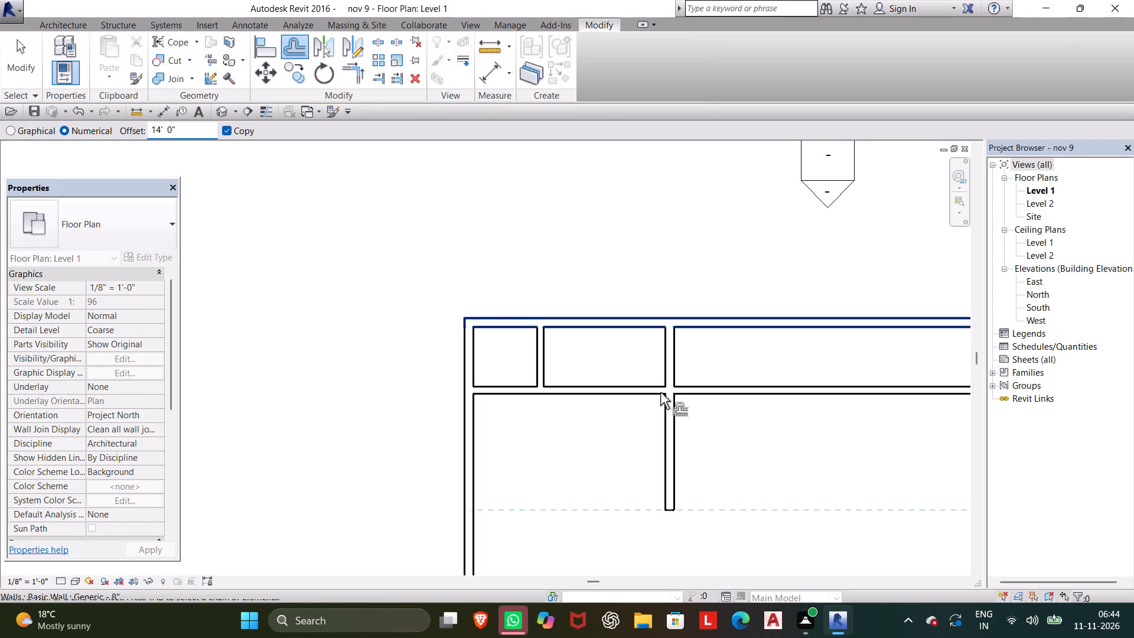
left_click(674, 448)
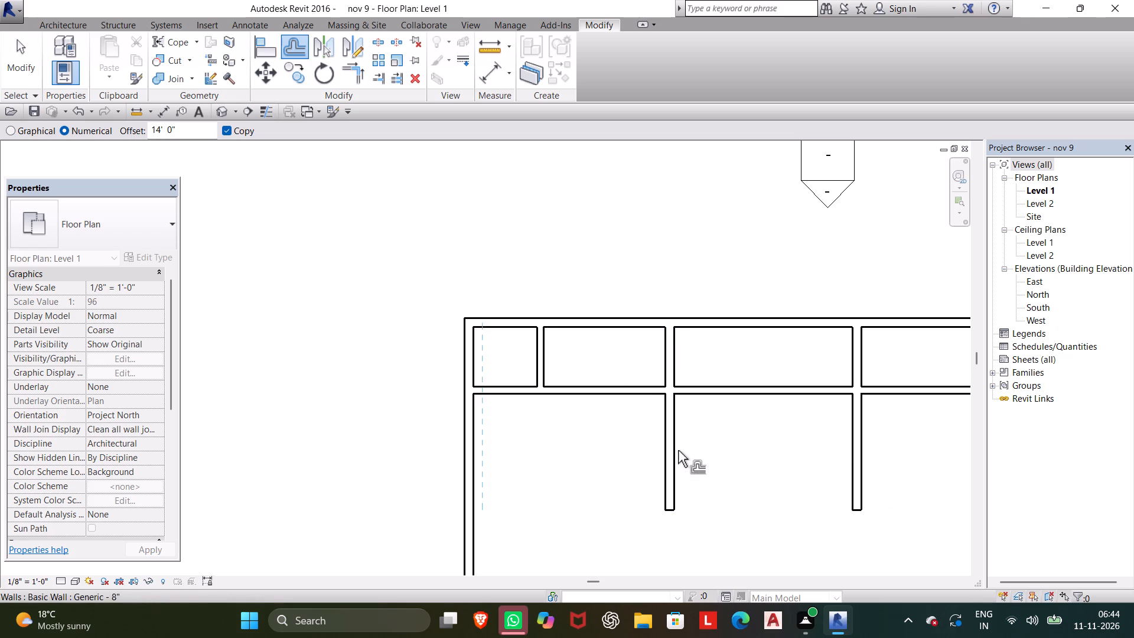
left_click_drag(803, 471, 819, 473)
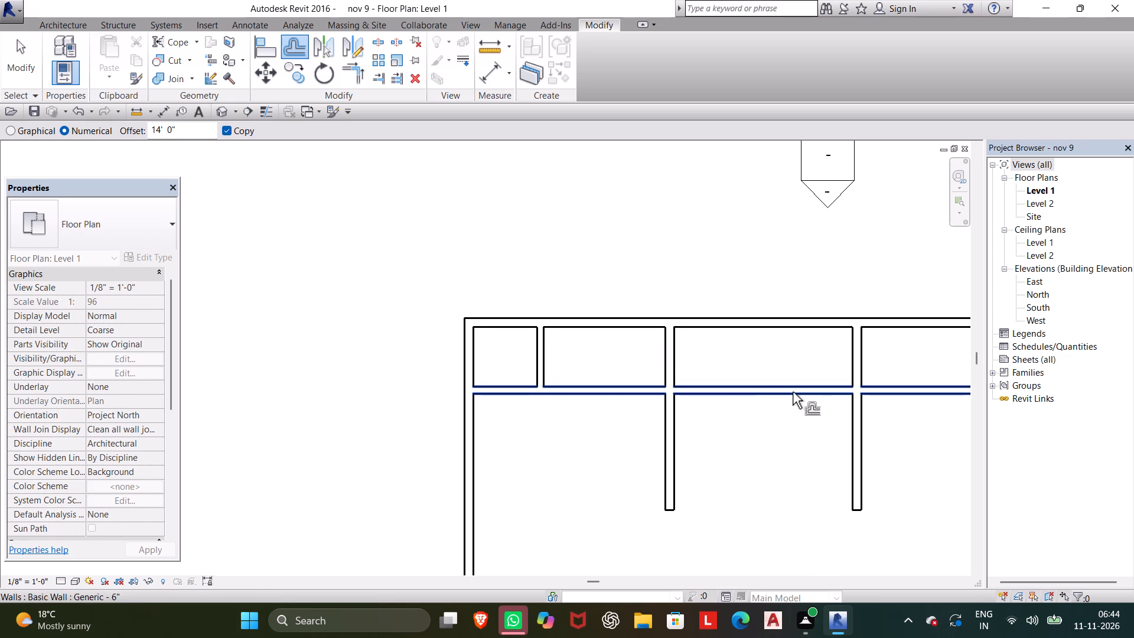
Offset a copy of the top outer wall 14' downward, across the lower ends of the two long vertical walls.
left_click(773, 326)
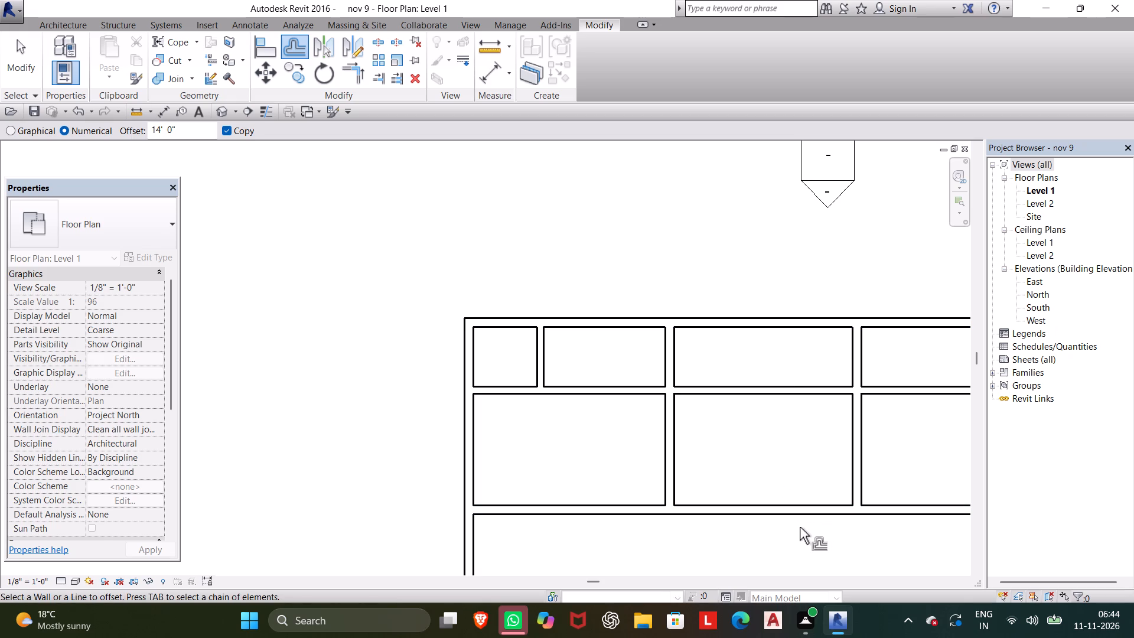
key("Escape")
key("Escape")
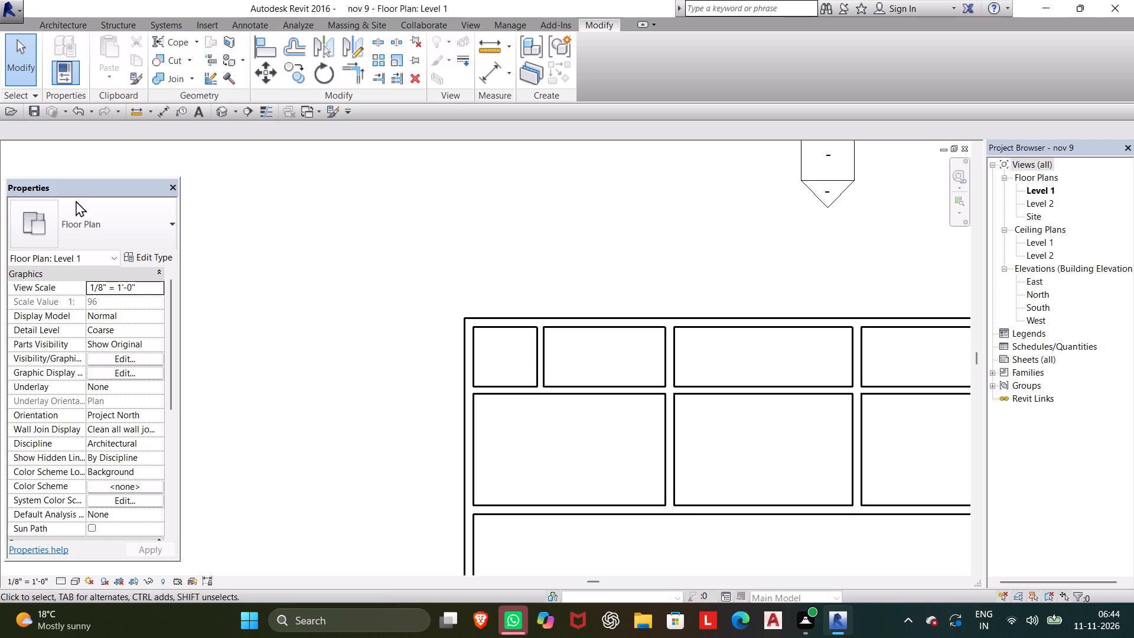
Trim the new horizontal wall to corners with the two long vertical walls, keeping only the part between them.
left_click(344, 73)
left_click(664, 480)
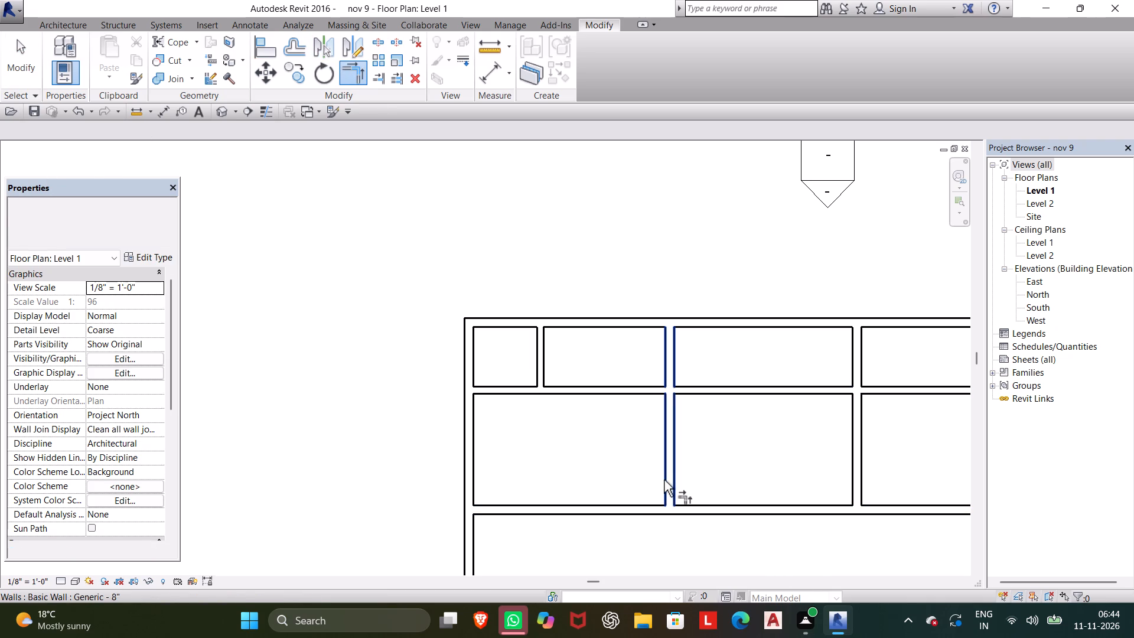
left_click(708, 511)
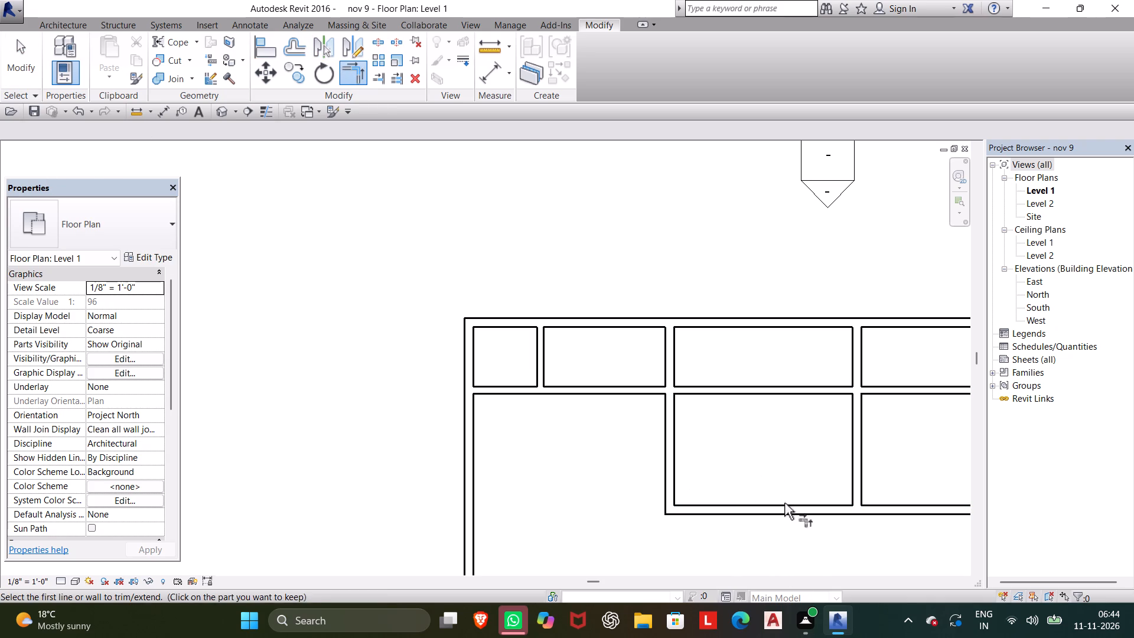
left_click(788, 513)
left_click(859, 448)
scroll(838, 473, "down", 2)
middle_click_drag(832, 483, 620, 460)
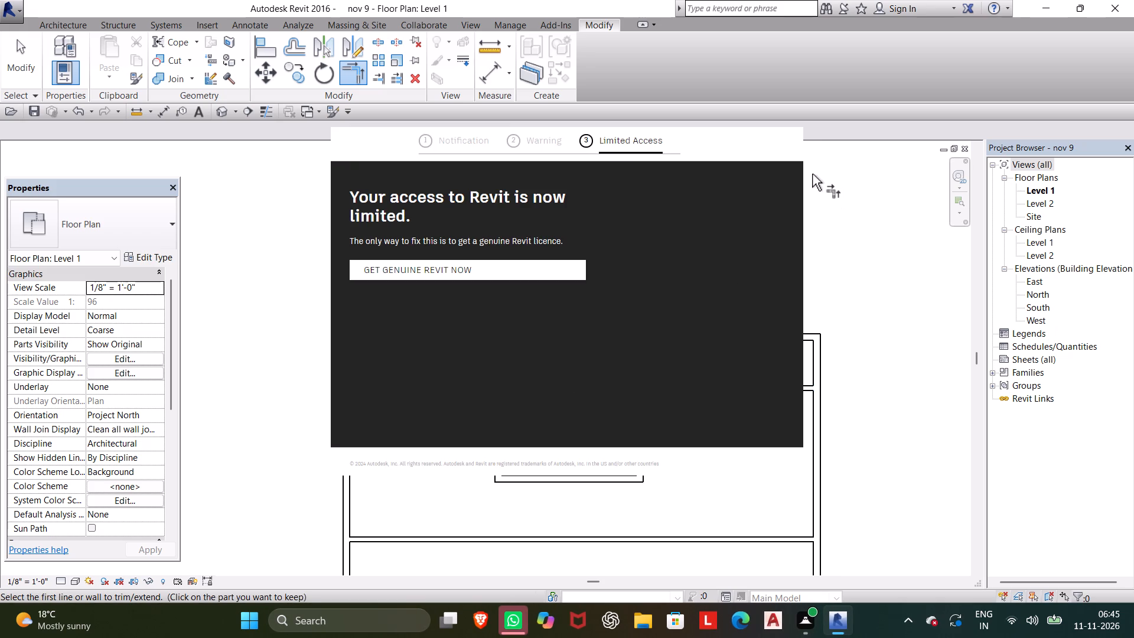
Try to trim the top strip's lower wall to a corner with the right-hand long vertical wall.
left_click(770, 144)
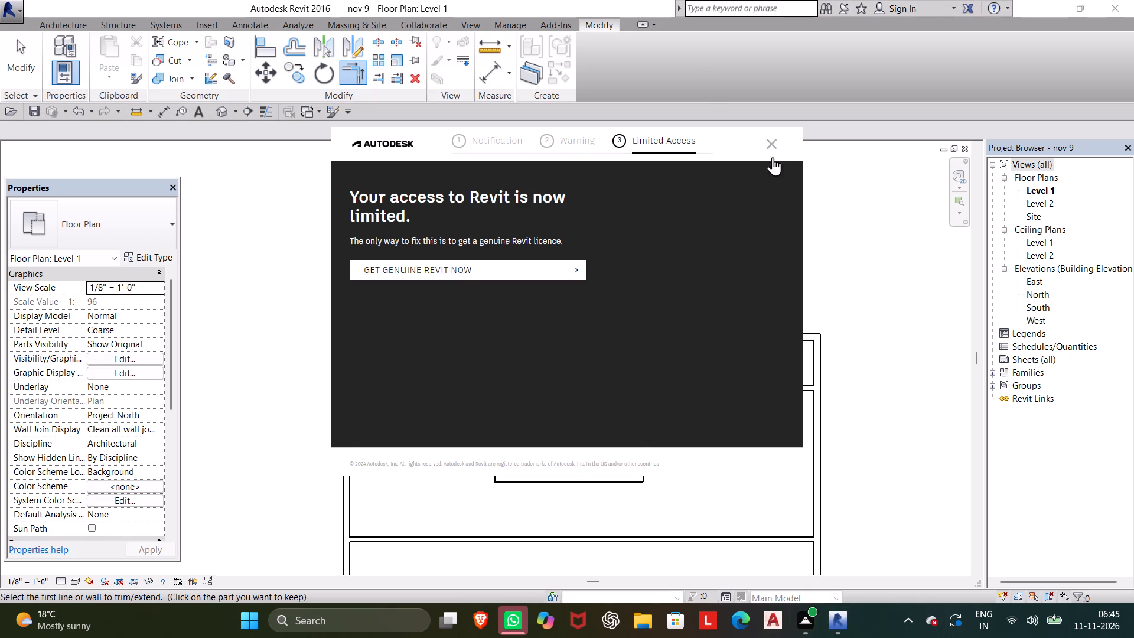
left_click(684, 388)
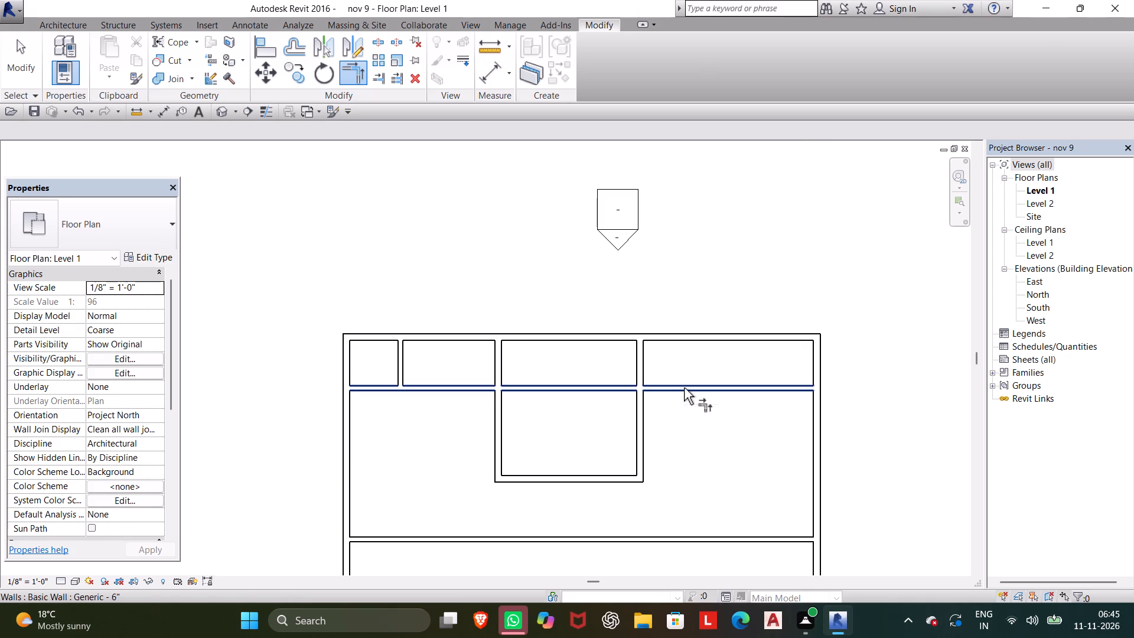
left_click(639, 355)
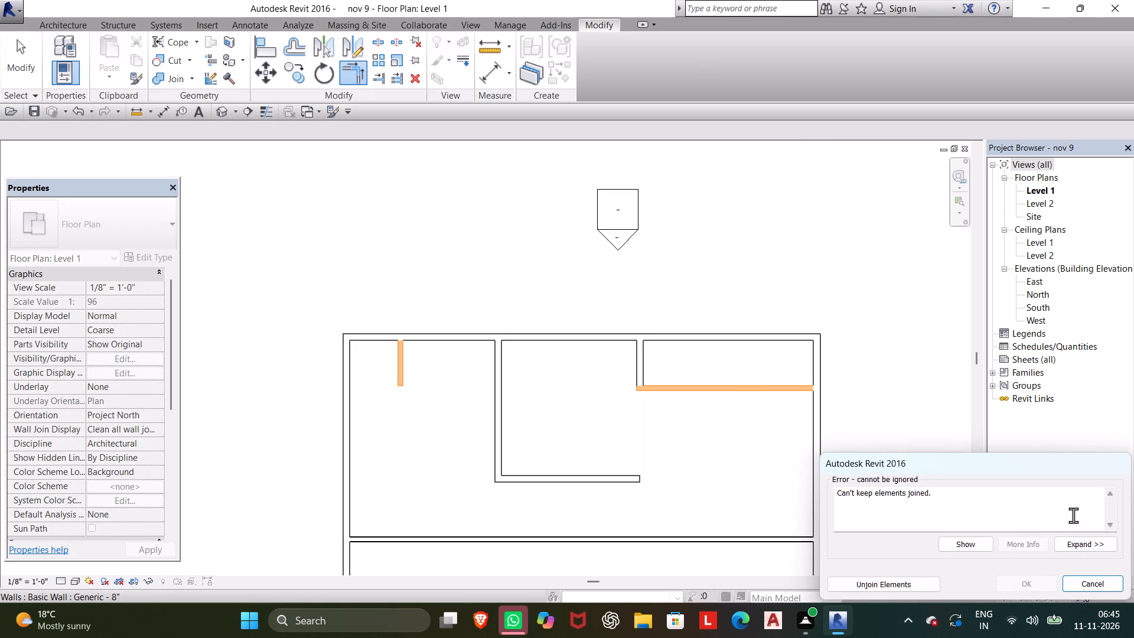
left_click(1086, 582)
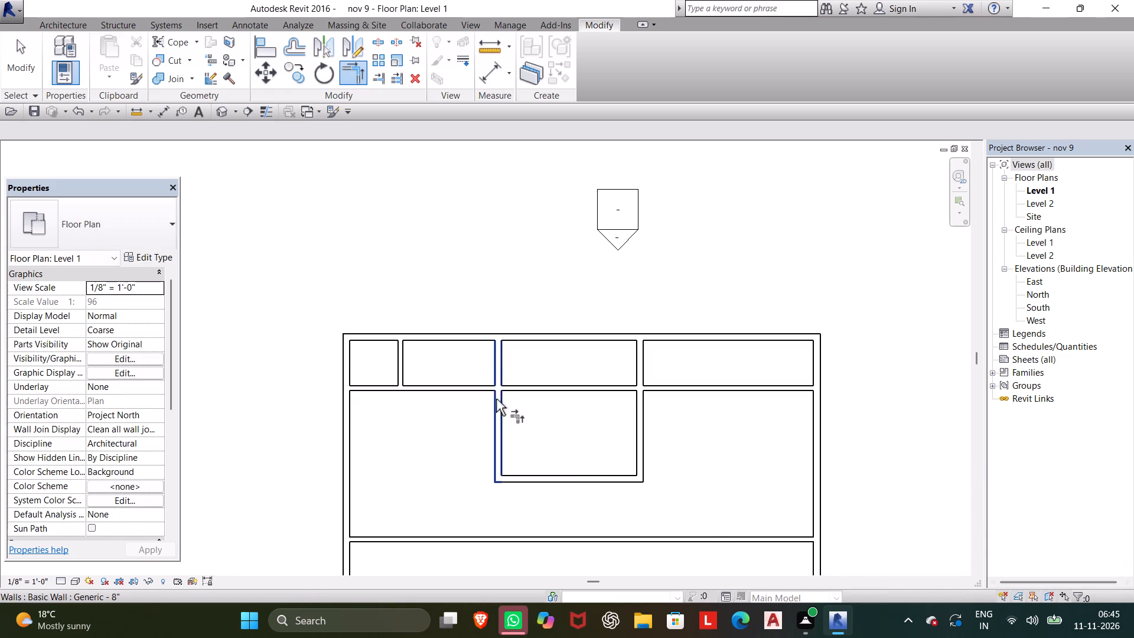
Trim the top strip's lower wall to a corner with the left-hand long vertical wall, keeping the part under the two small rooms.
left_click(471, 382)
left_click(503, 355)
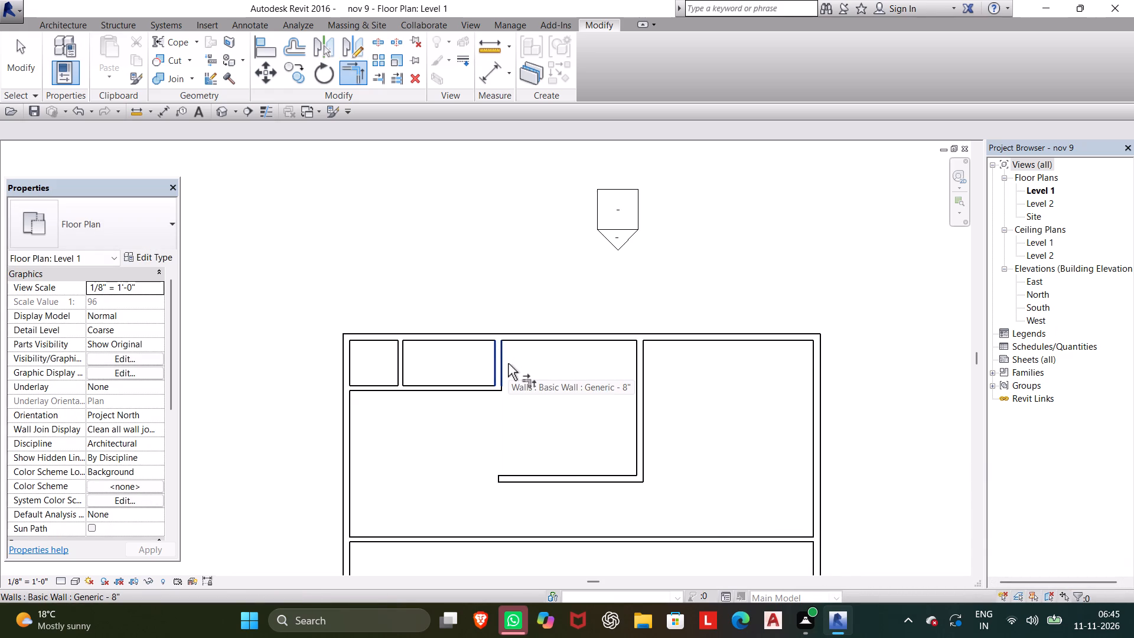
key("Escape")
Extend the shortened Generic - 8" vertical wall back down past the strip and set its length to 14'.
left_click(497, 375)
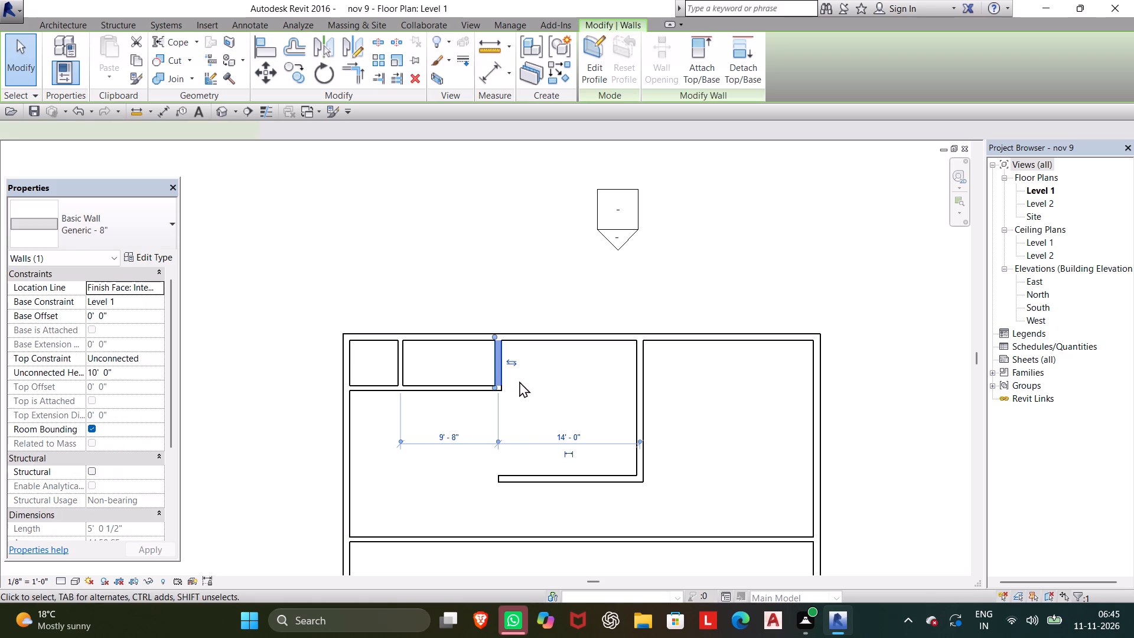
scroll(501, 409, "up", 10)
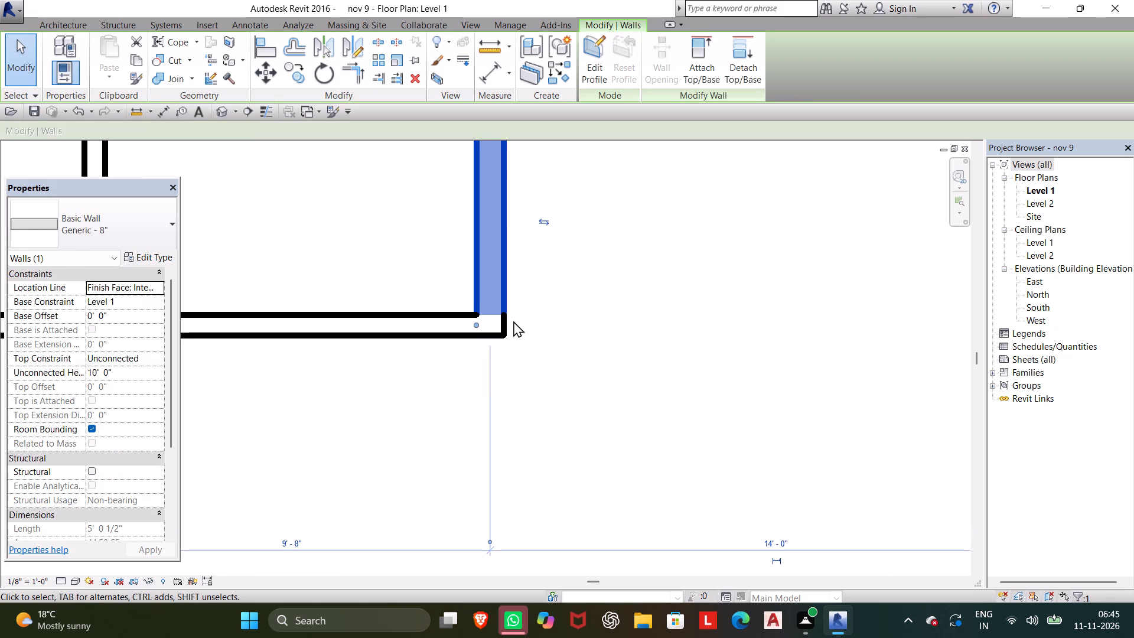
scroll(491, 330, "down", 4)
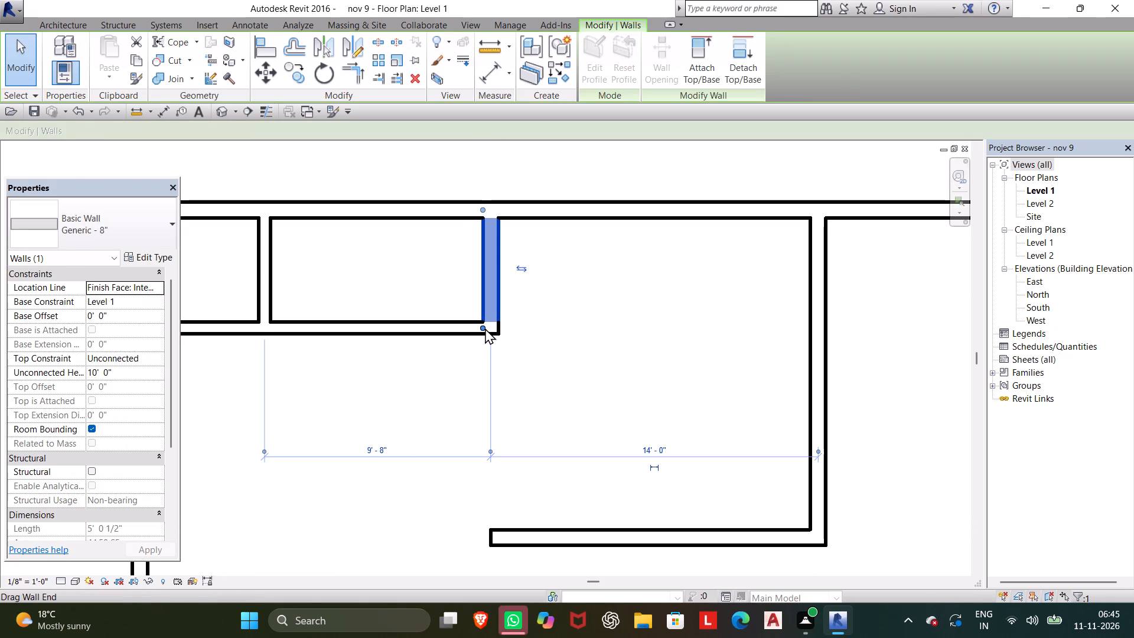
left_click_drag(483, 328, 483, 349)
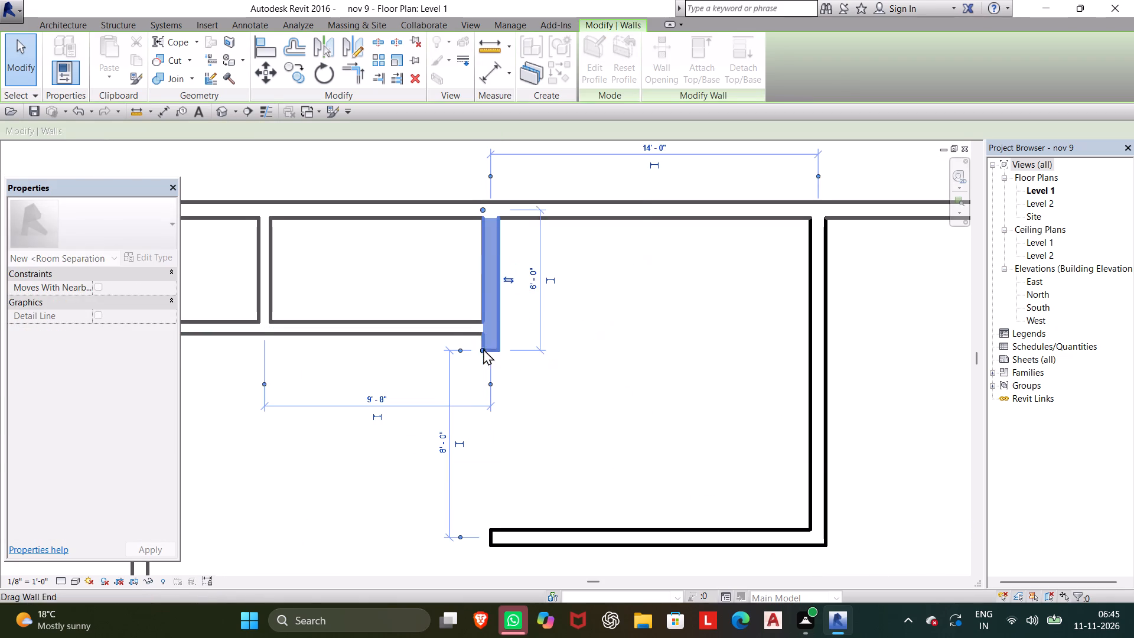
left_click(535, 291)
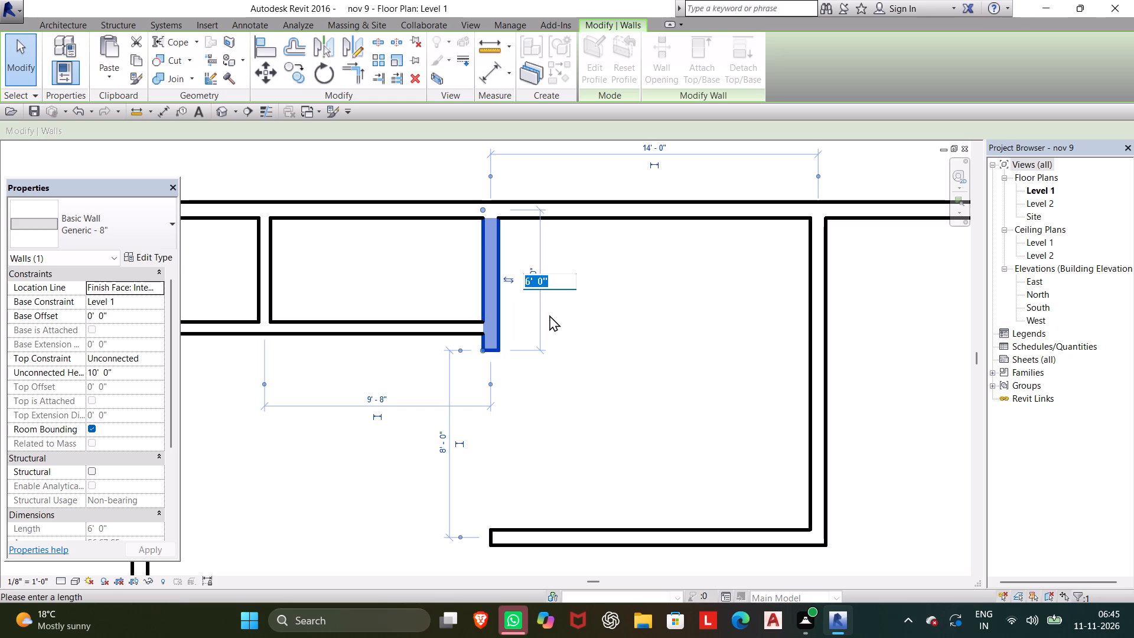
type("14'")
key("Return")
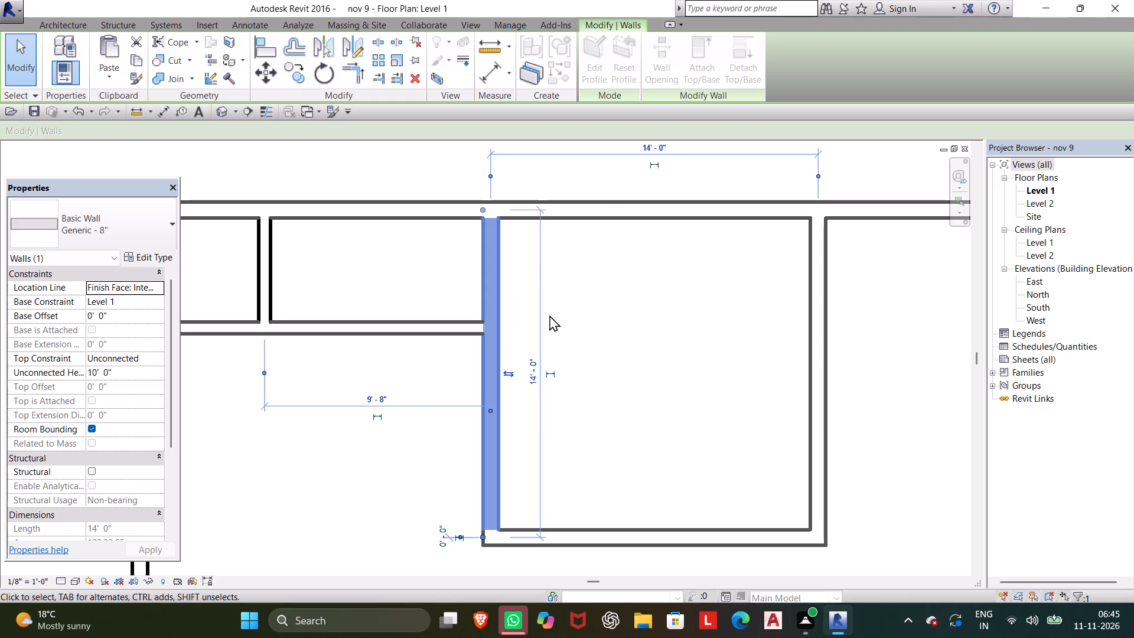
key("Escape")
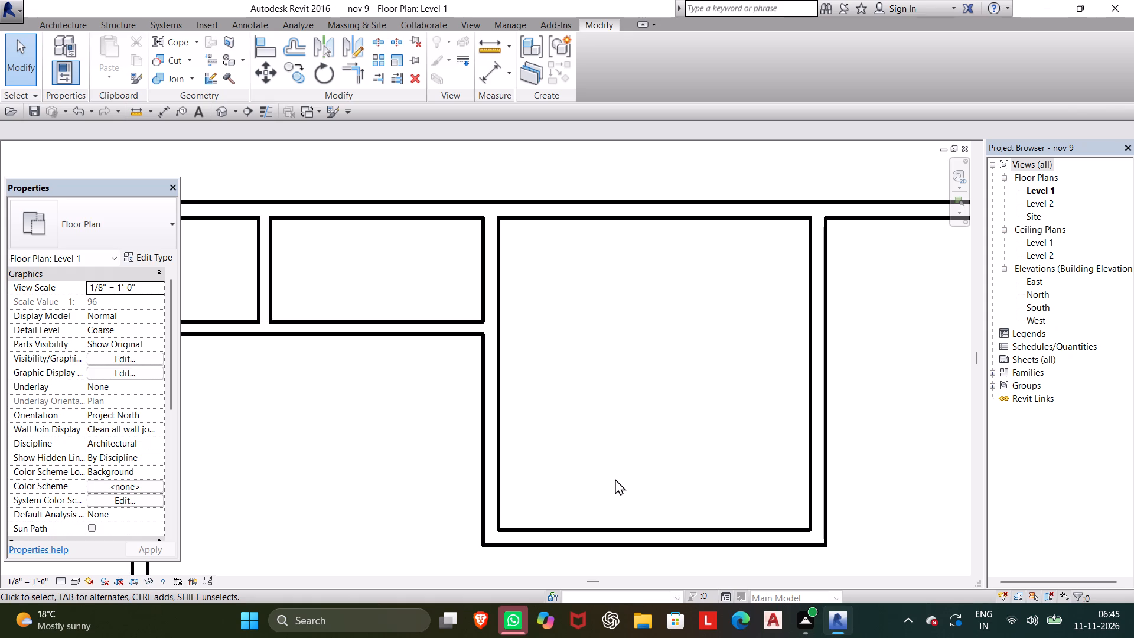
Draw a horizontal Generic - 6" wall about 17' 6" long from the square room's right wall to the right outer wall.
scroll(637, 473, "down", 3)
middle_click_drag(636, 471, 581, 427)
left_click_drag(606, 442, 581, 427)
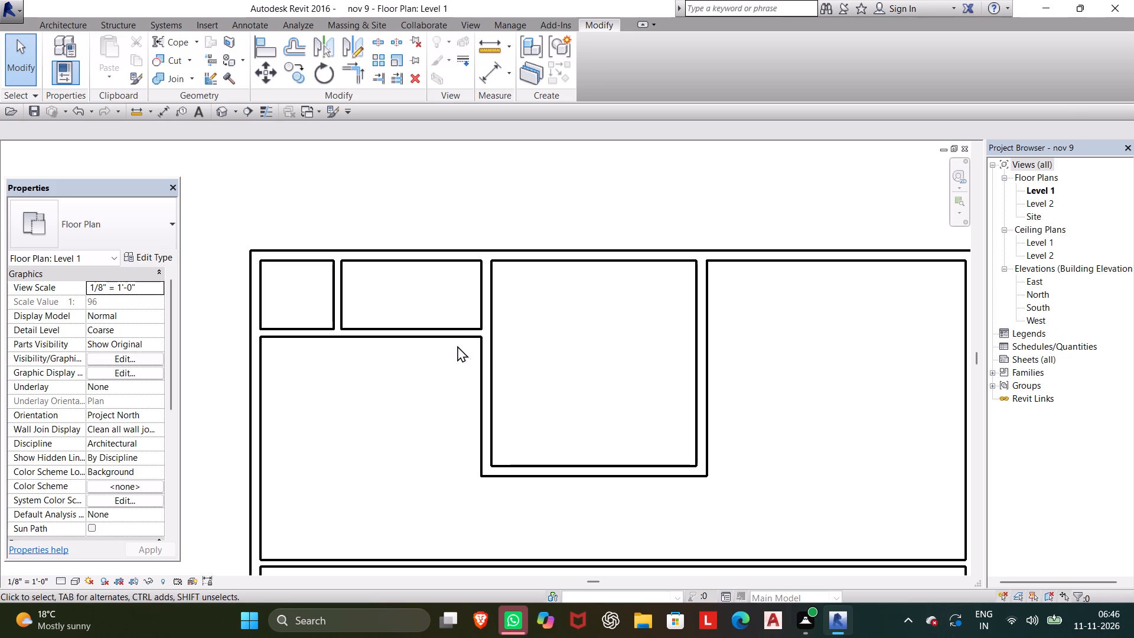
left_click(440, 331)
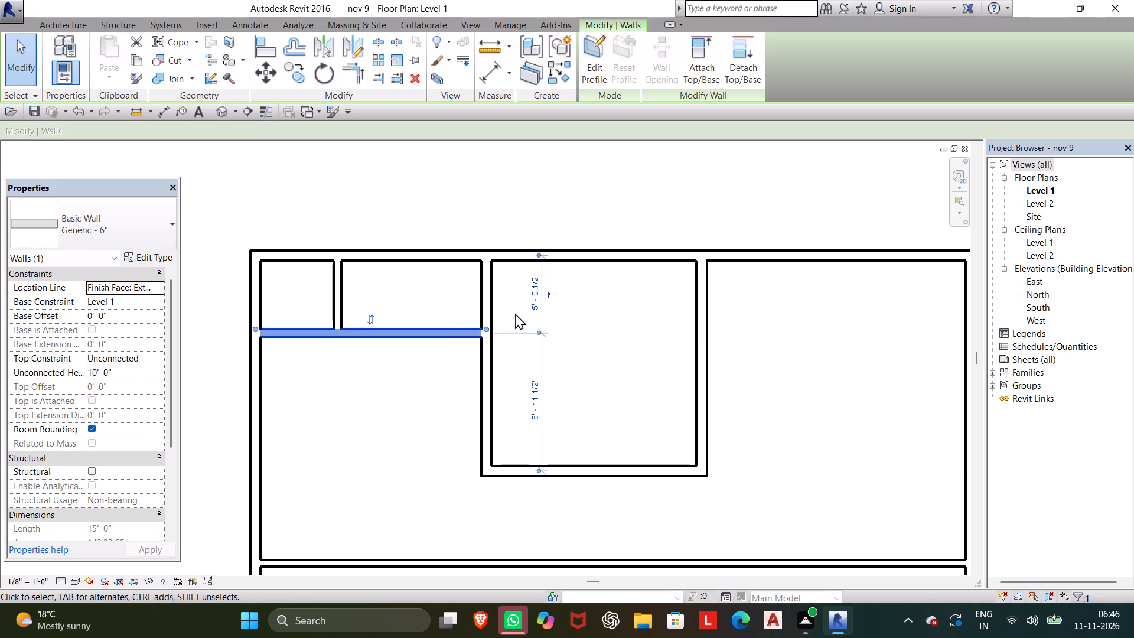
key("Escape")
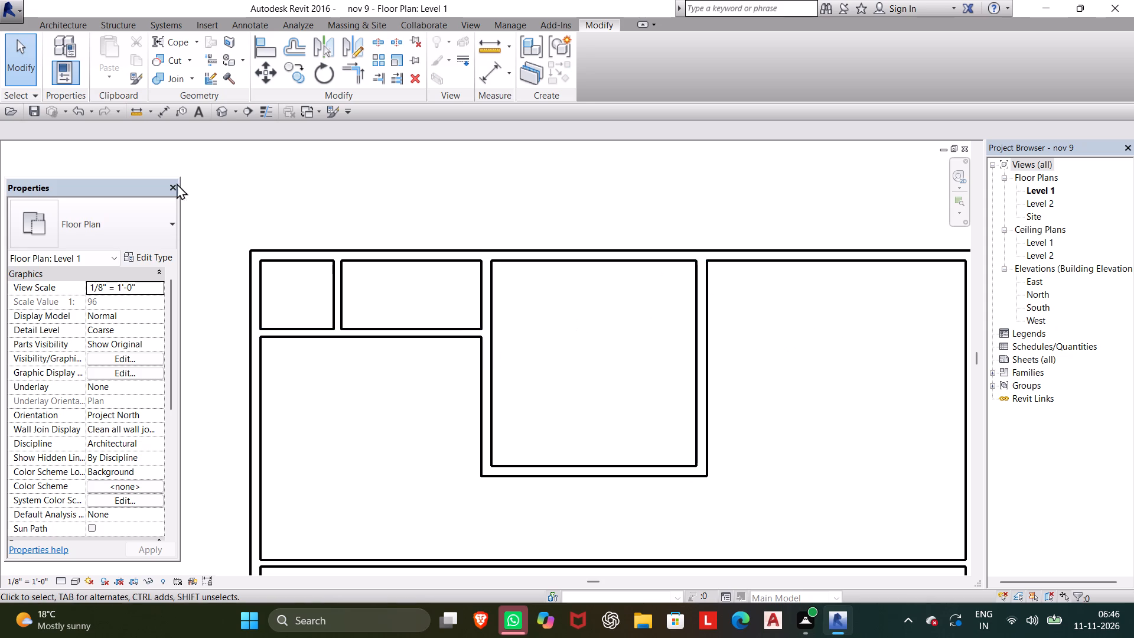
left_click(51, 19)
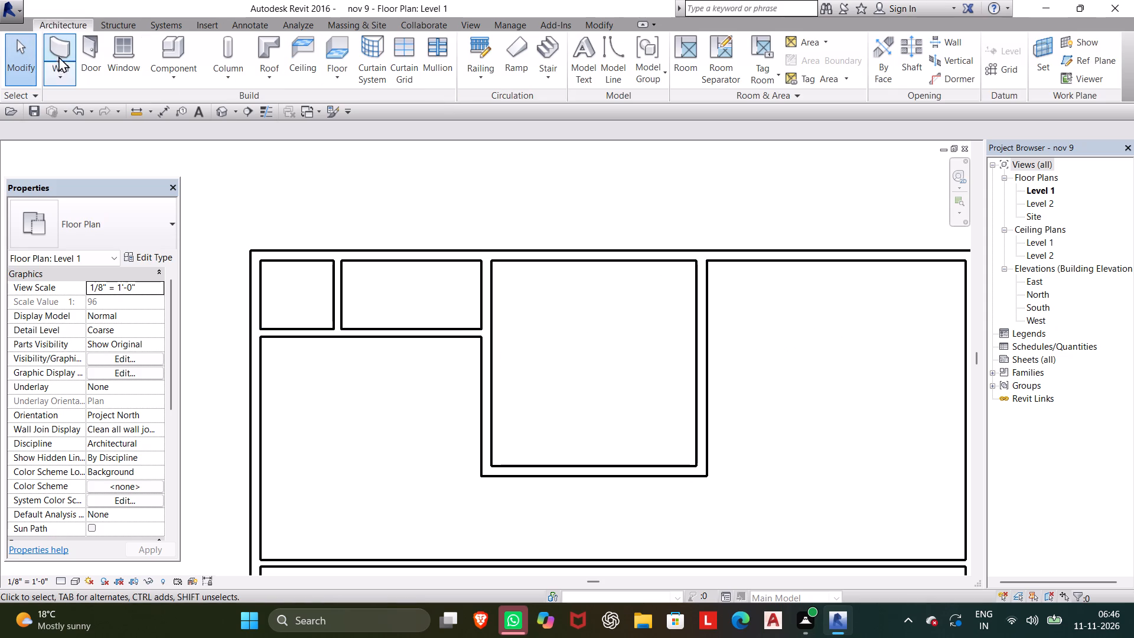
left_click(63, 44)
left_click(105, 243)
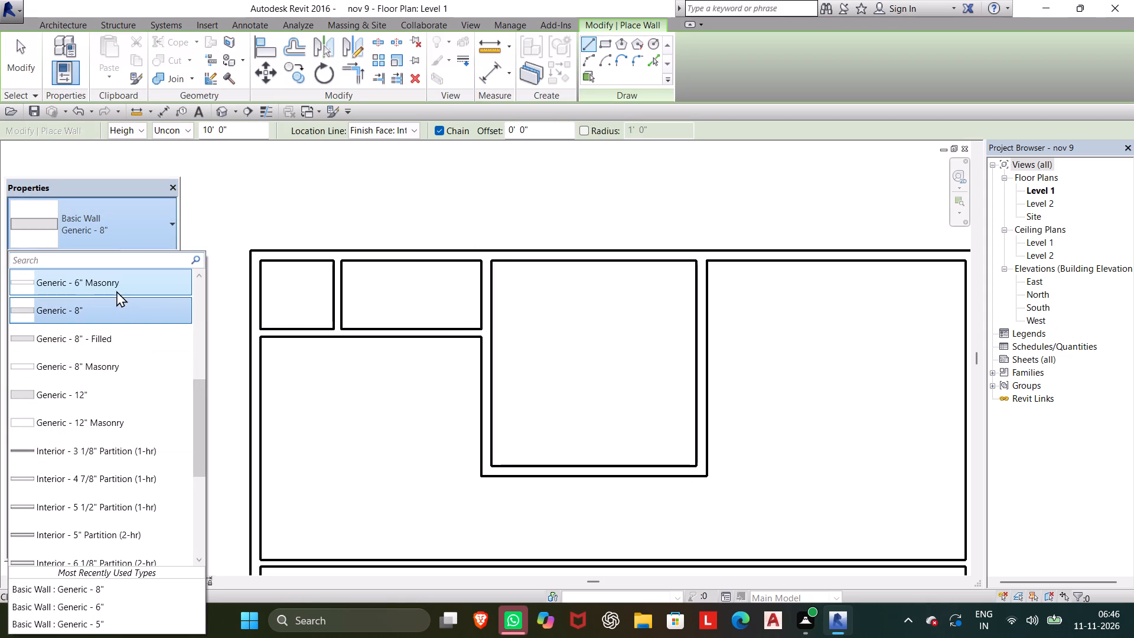
scroll(116, 295, "up", 1)
left_click(99, 294)
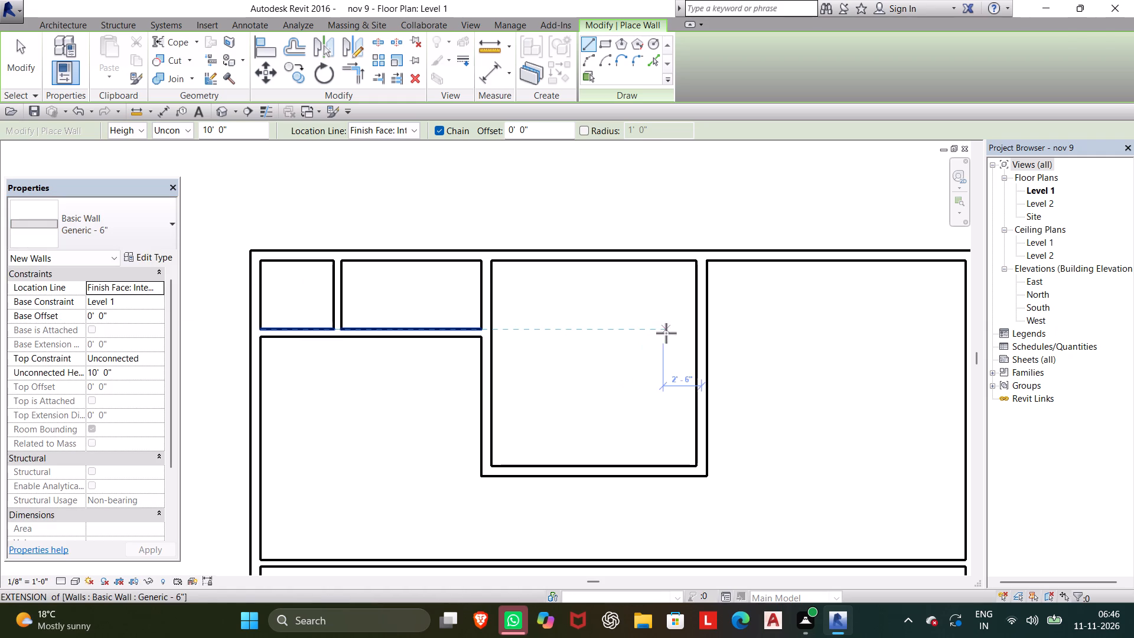
left_click(700, 333)
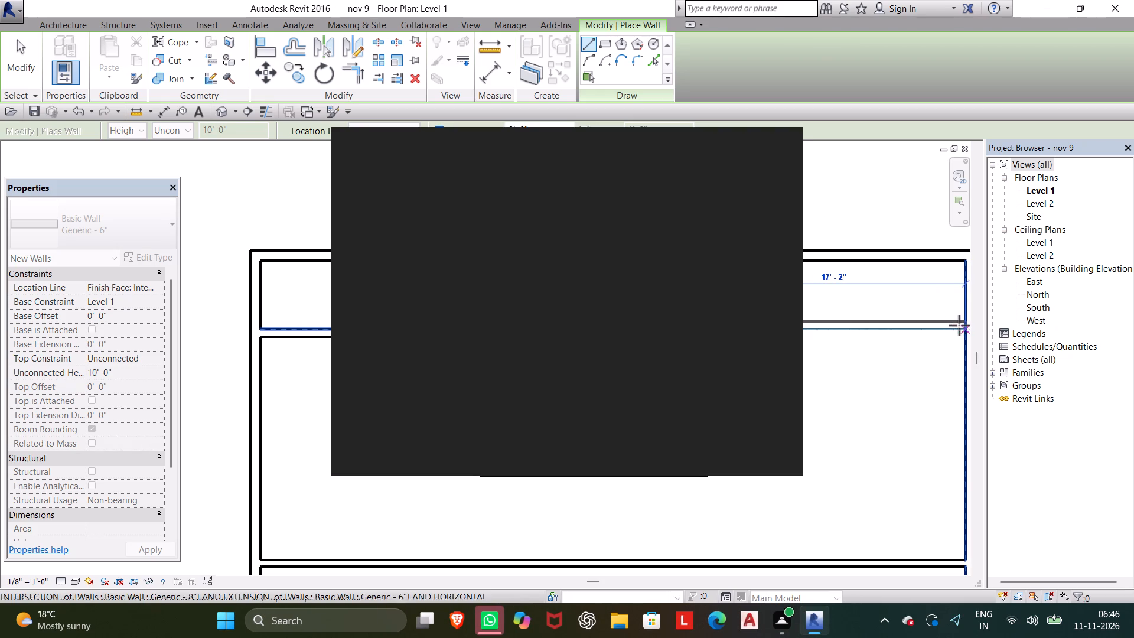
left_click(962, 325)
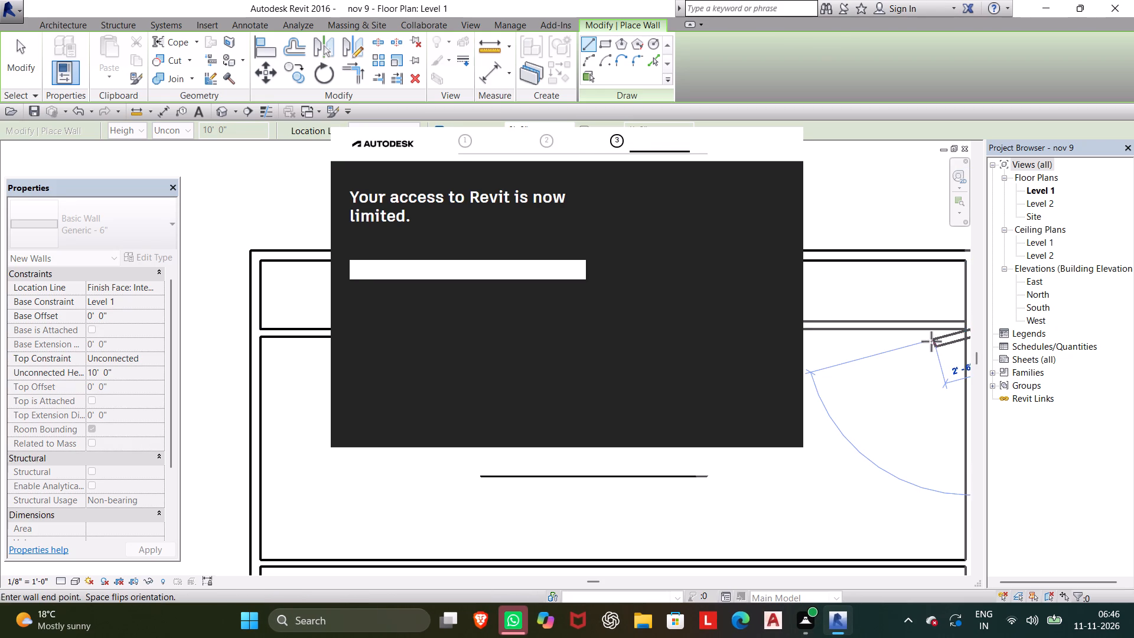
key("Escape")
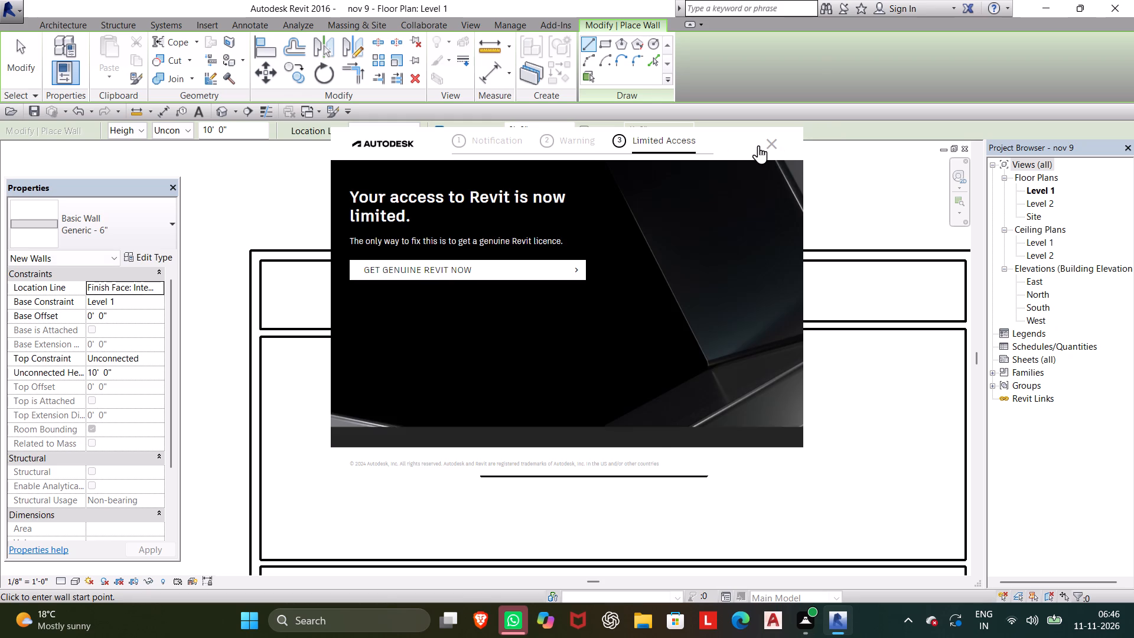
left_click(770, 144)
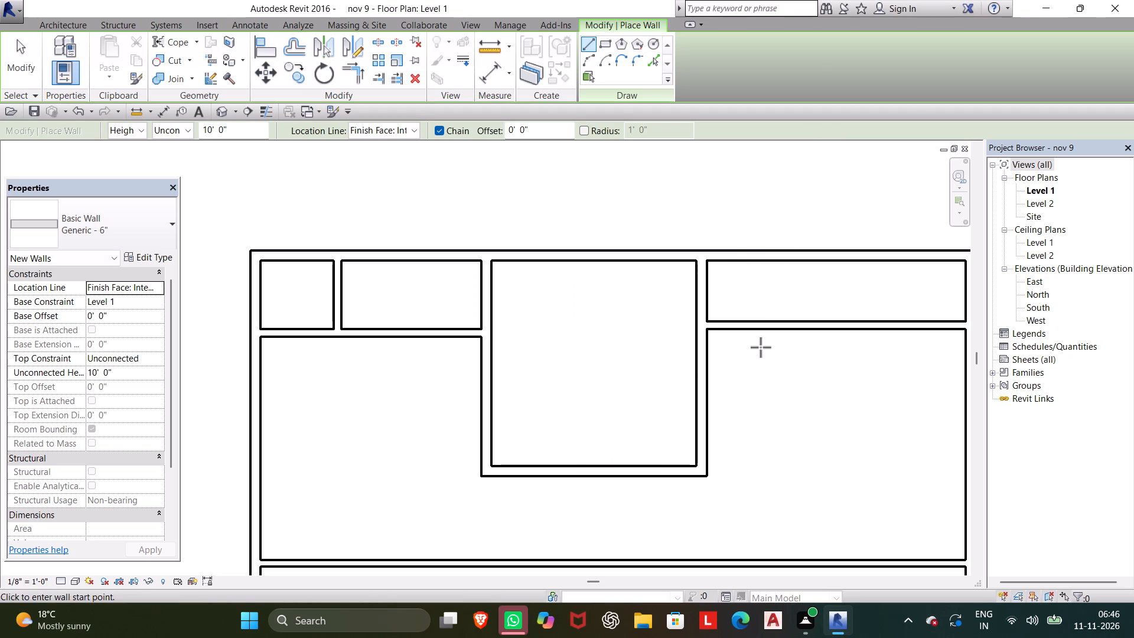
middle_click_drag(758, 349, 683, 360)
scroll(758, 349, "down", 1)
key("Escape")
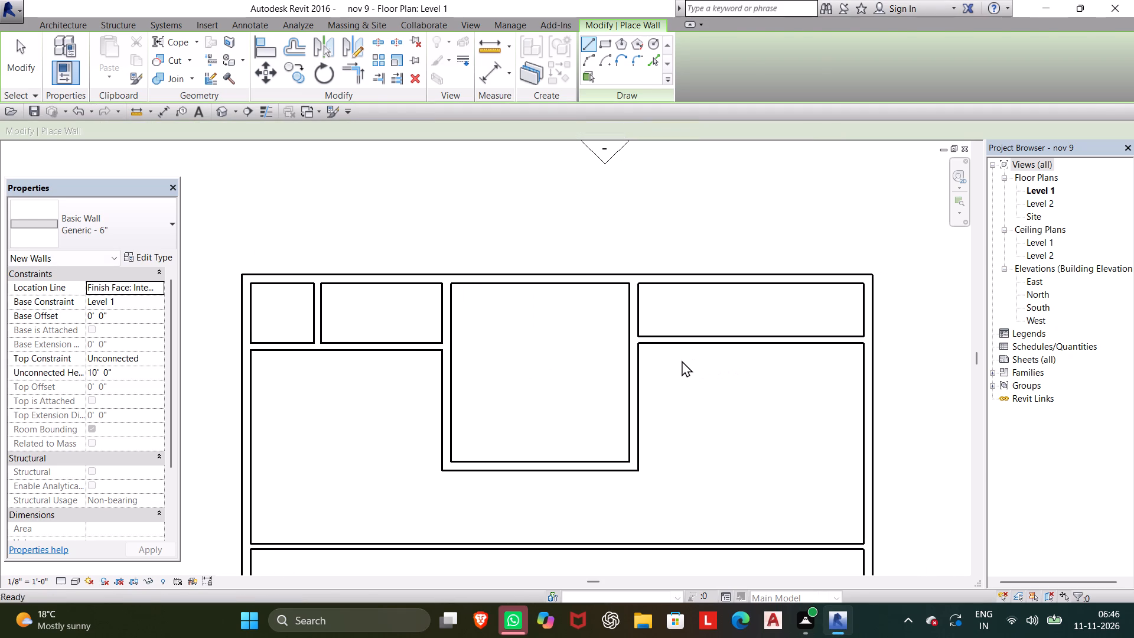
key("Escape")
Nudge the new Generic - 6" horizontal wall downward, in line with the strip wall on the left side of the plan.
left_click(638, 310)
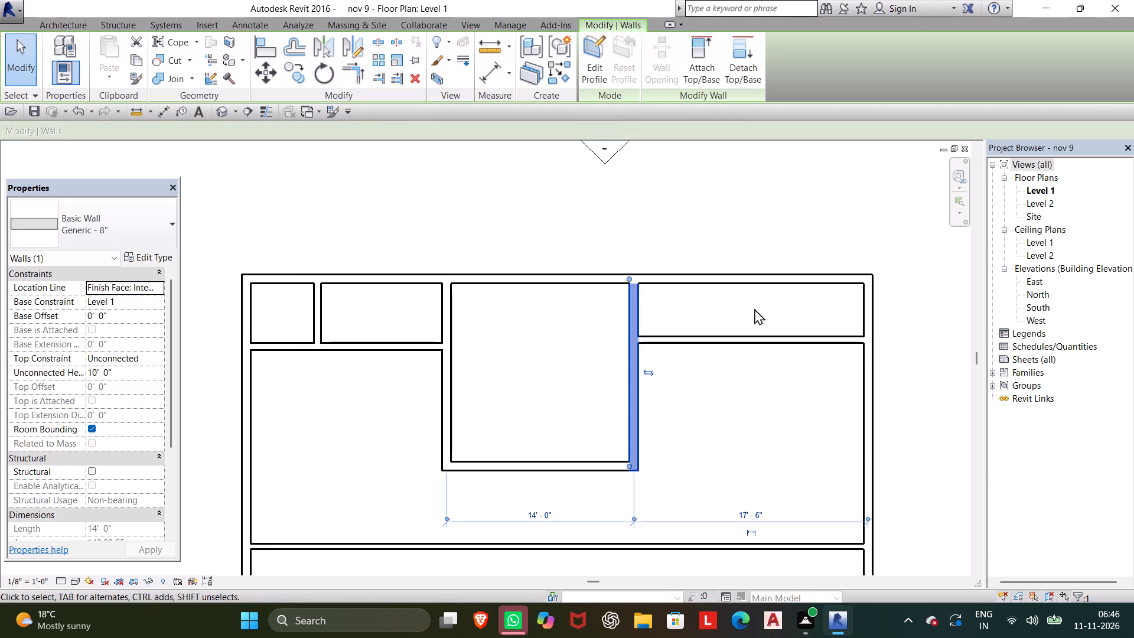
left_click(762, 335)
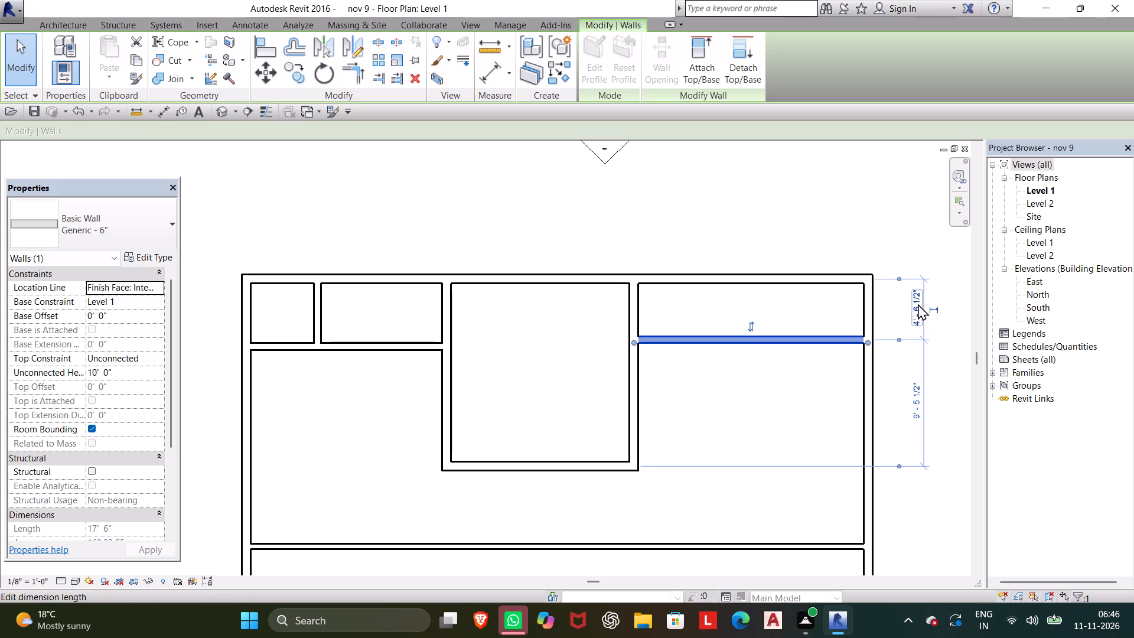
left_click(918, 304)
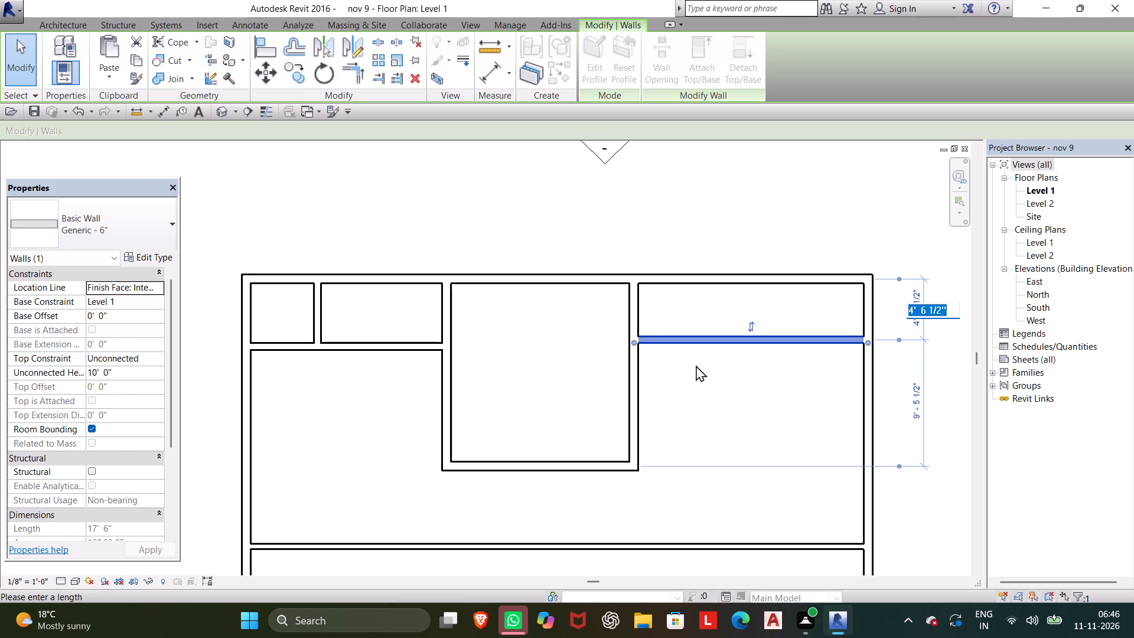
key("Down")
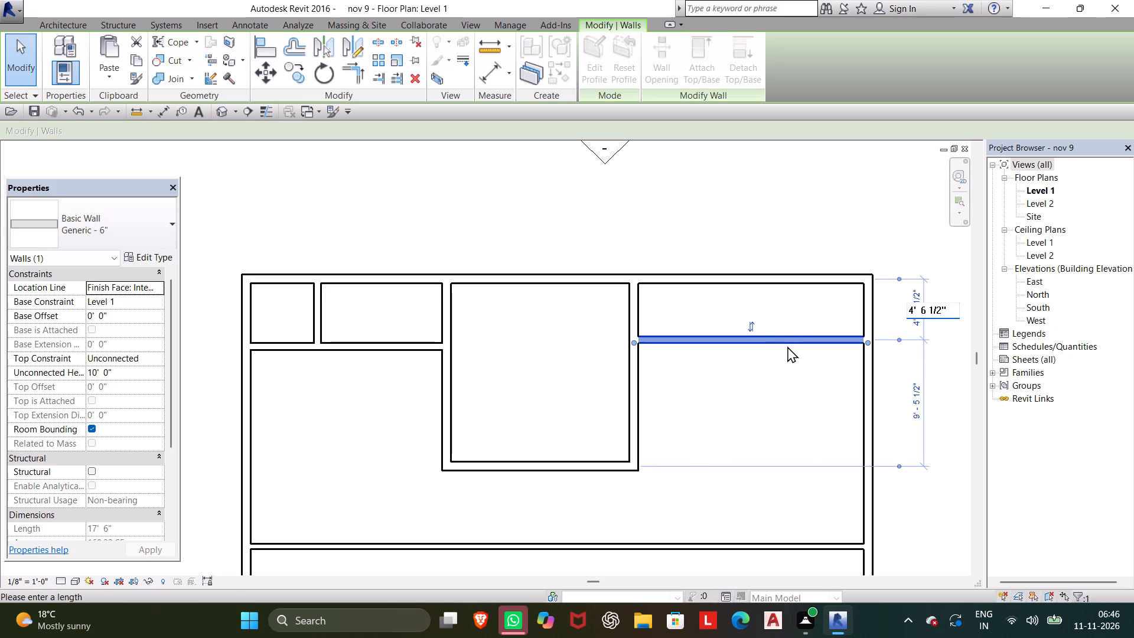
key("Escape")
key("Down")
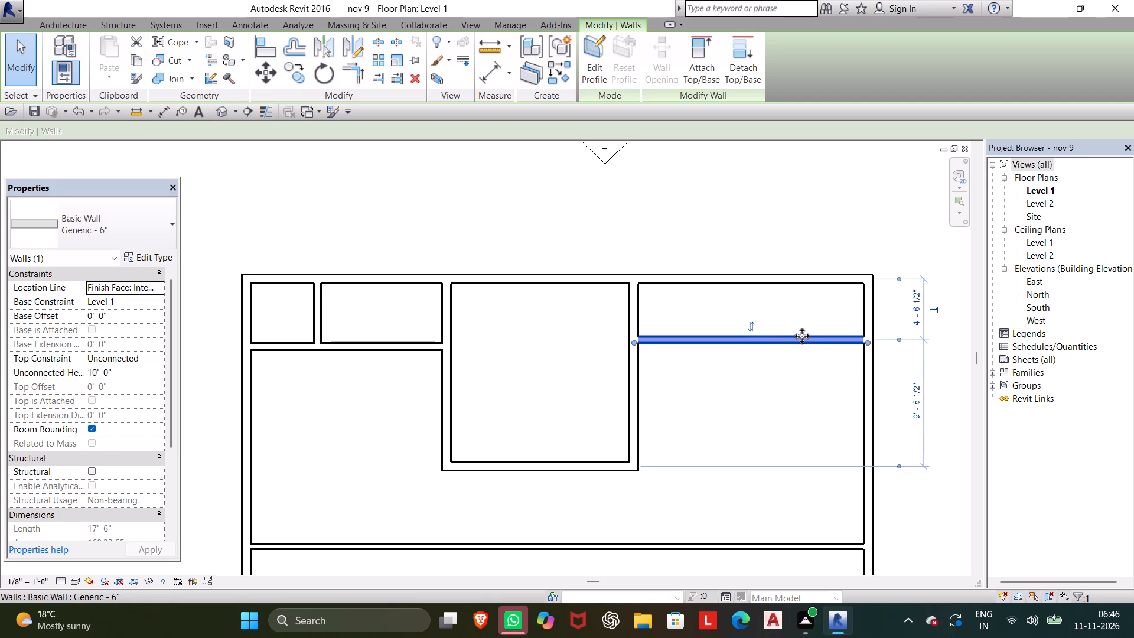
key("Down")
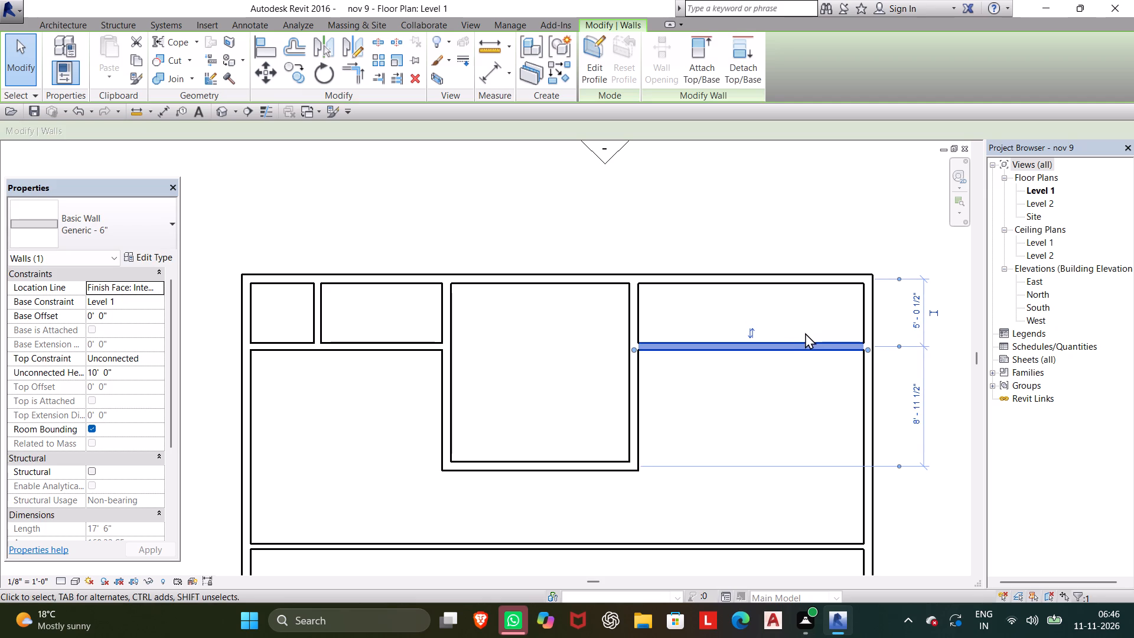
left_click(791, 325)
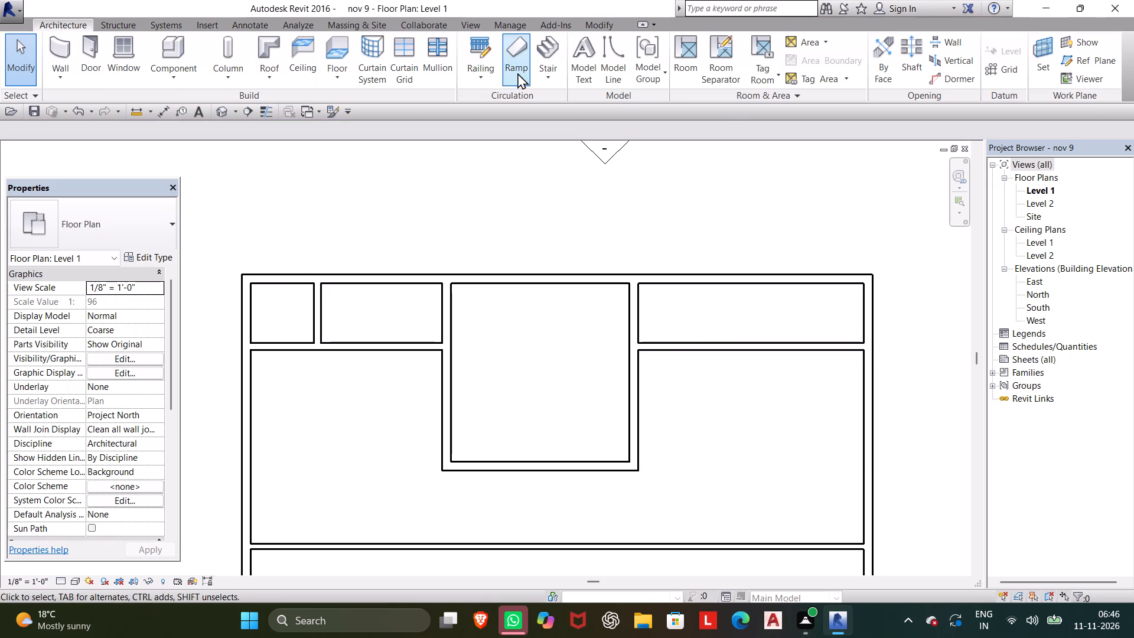
Set the distance between the right-hand Generic - 6" horizontal wall and the top outer wall to 5'.
left_click(793, 346)
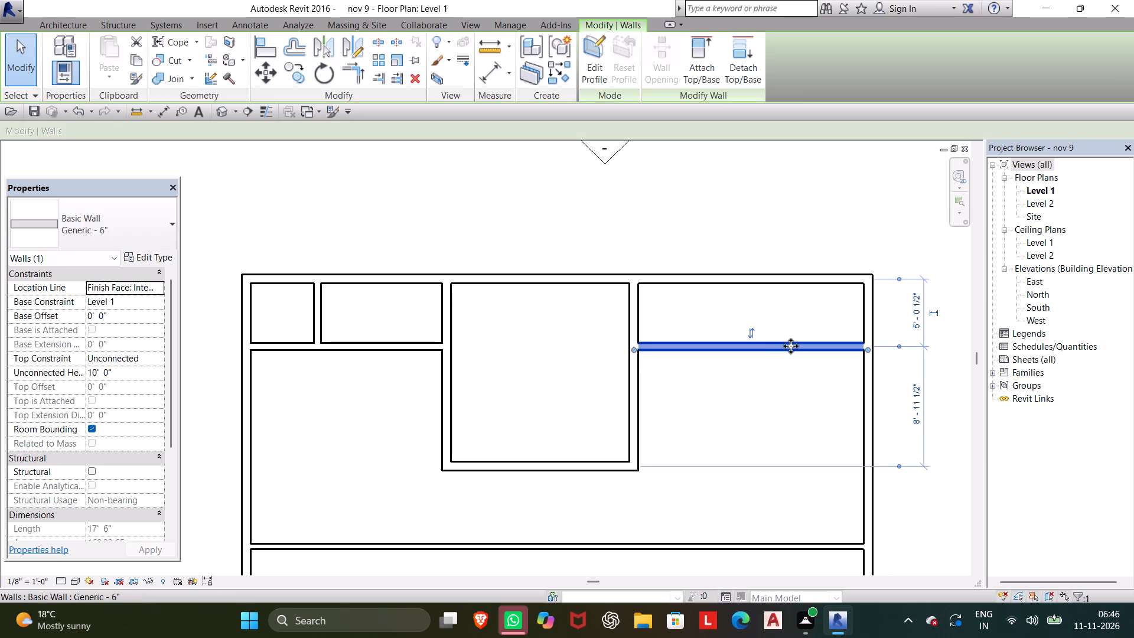
left_click(912, 302)
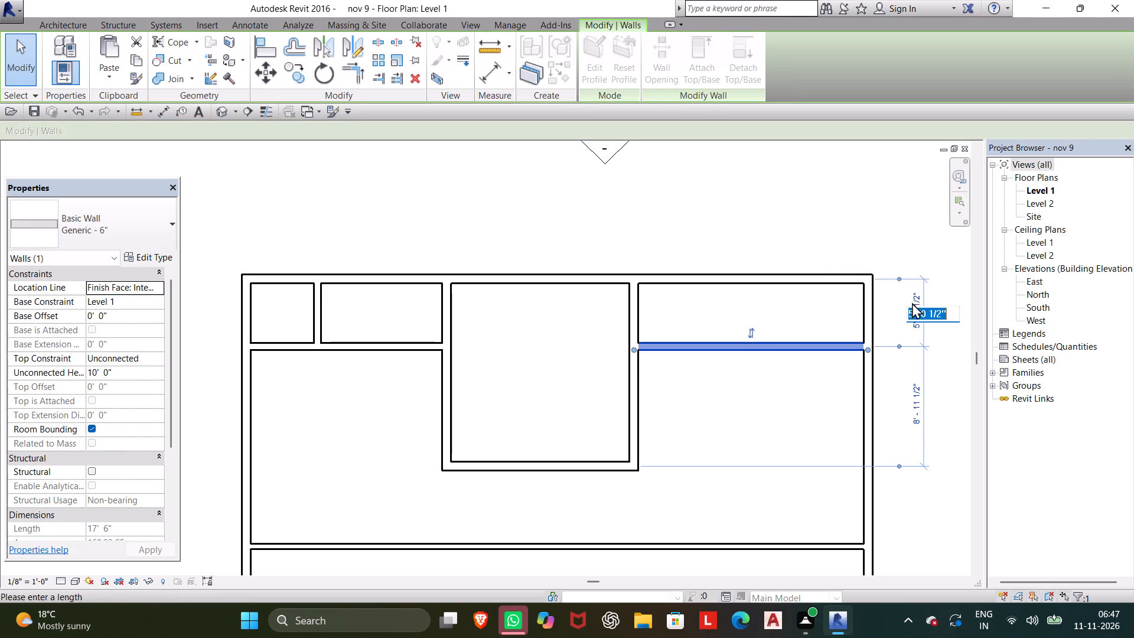
type("5'")
key("Return")
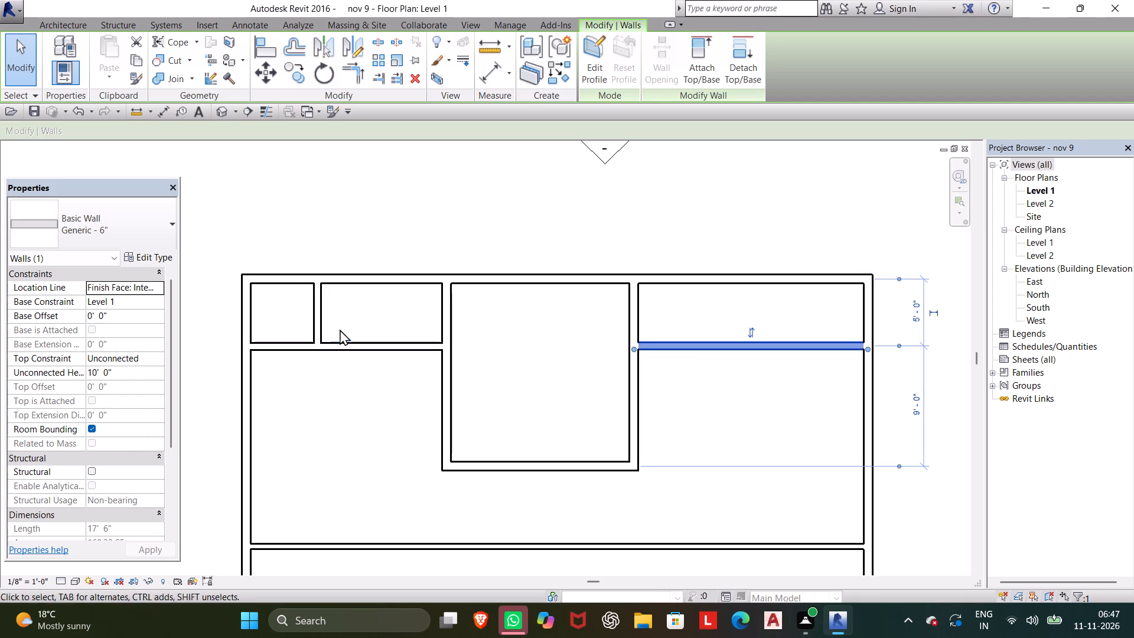
Set the distance between the left-hand Generic - 6" strip wall and the top outer wall to 5'.
left_click(320, 310)
left_click(383, 343)
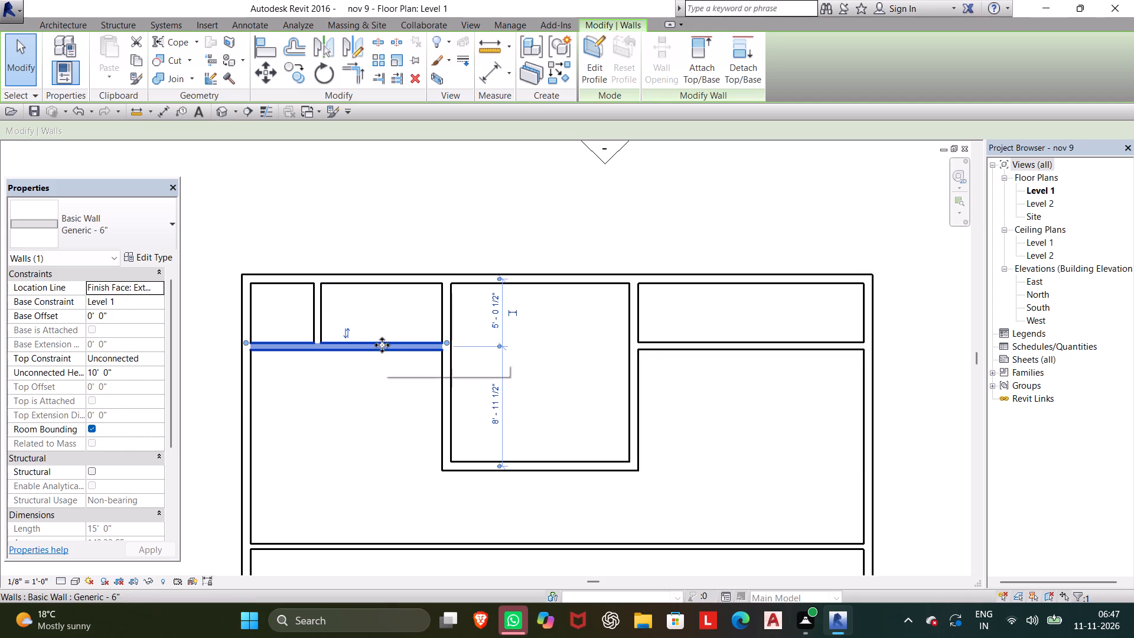
left_click(497, 309)
type("5'")
key("Return")
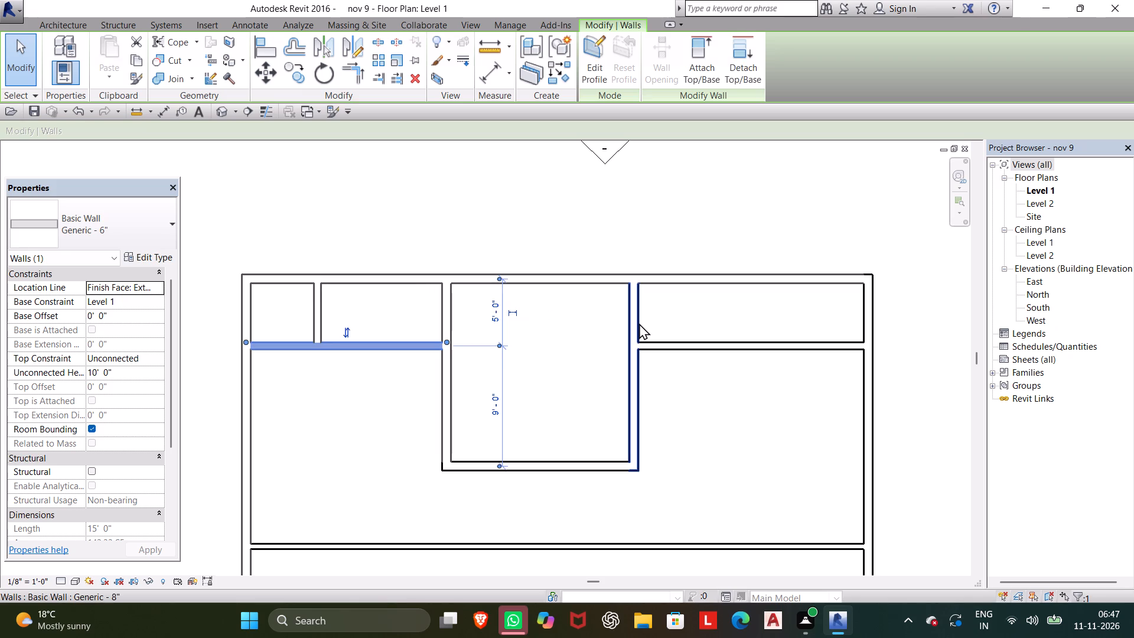
left_click(571, 393)
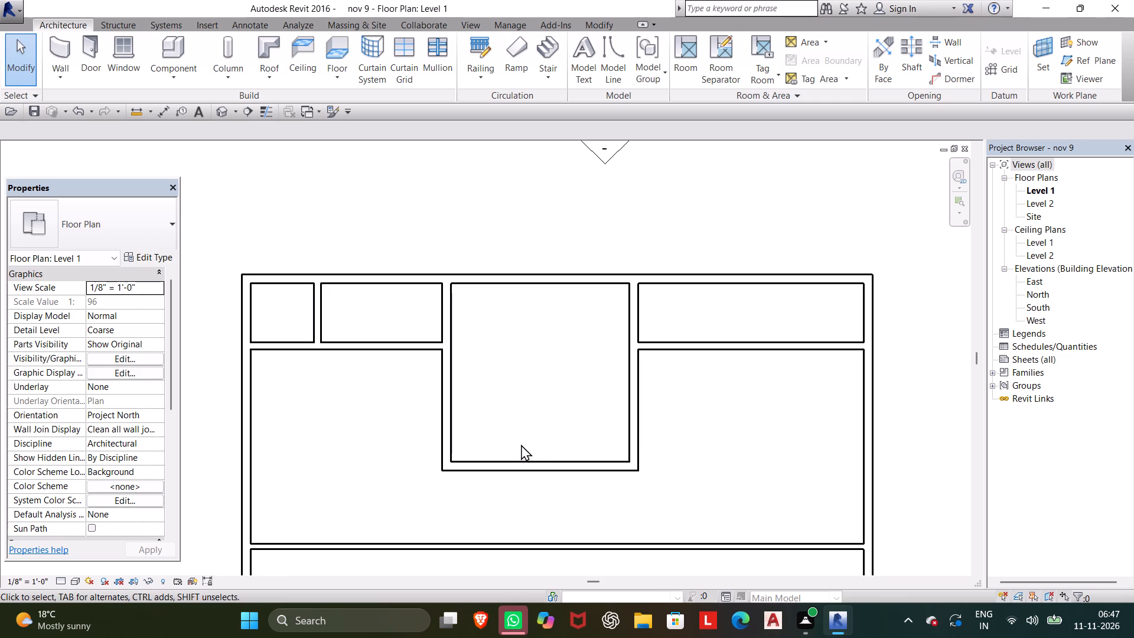
Measure the clear distance along the left outer wall from the Generic - 6" strip wall to the Generic - 5" horizontal wall.
scroll(520, 453, "down", 2)
middle_click_drag(520, 453, 507, 378)
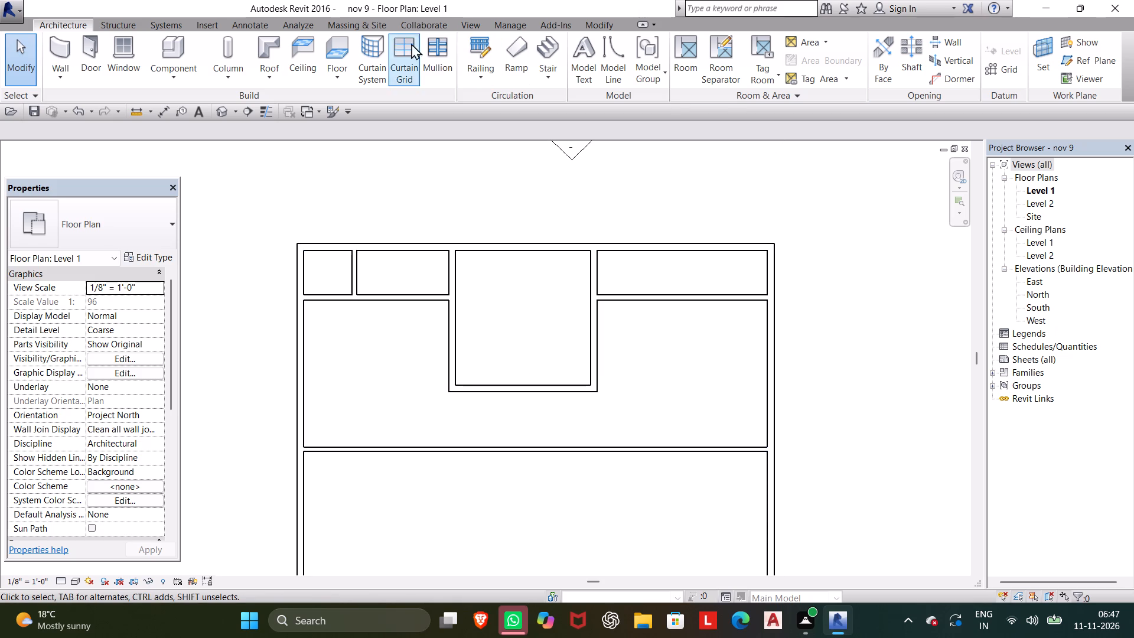
left_click(583, 21)
left_click(502, 47)
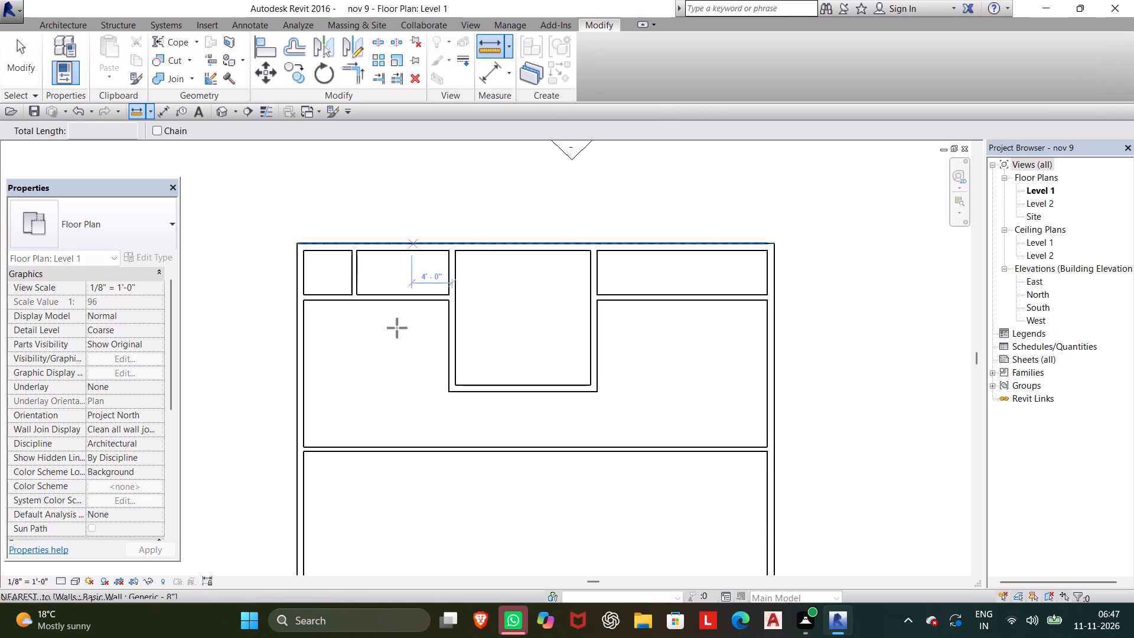
scroll(309, 310, "up", 4)
left_click(296, 298)
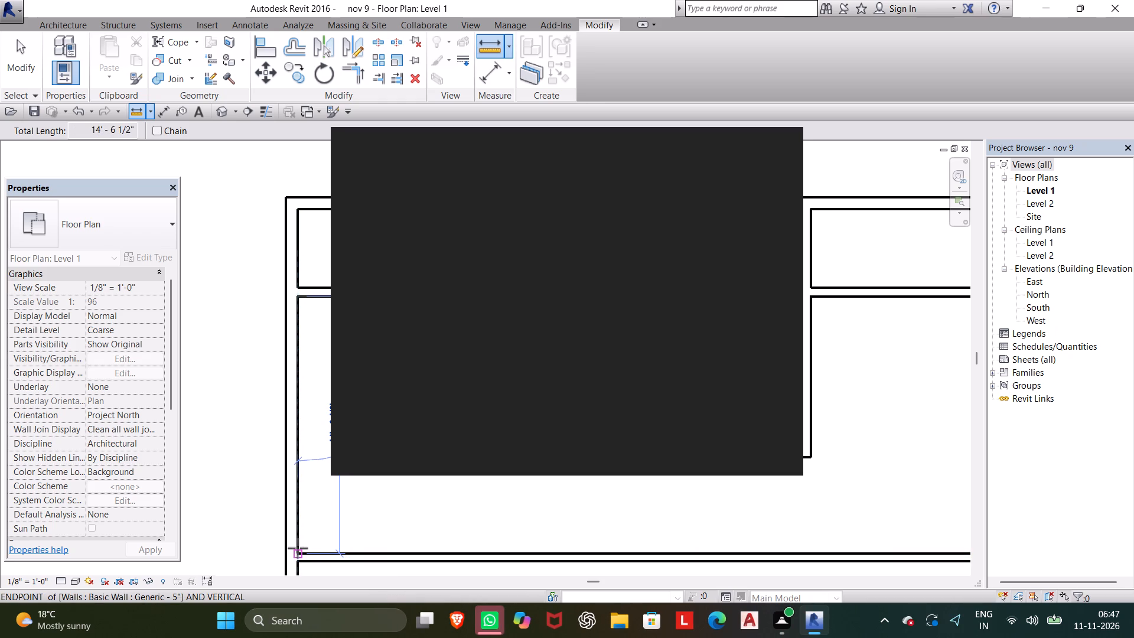
left_click(298, 553)
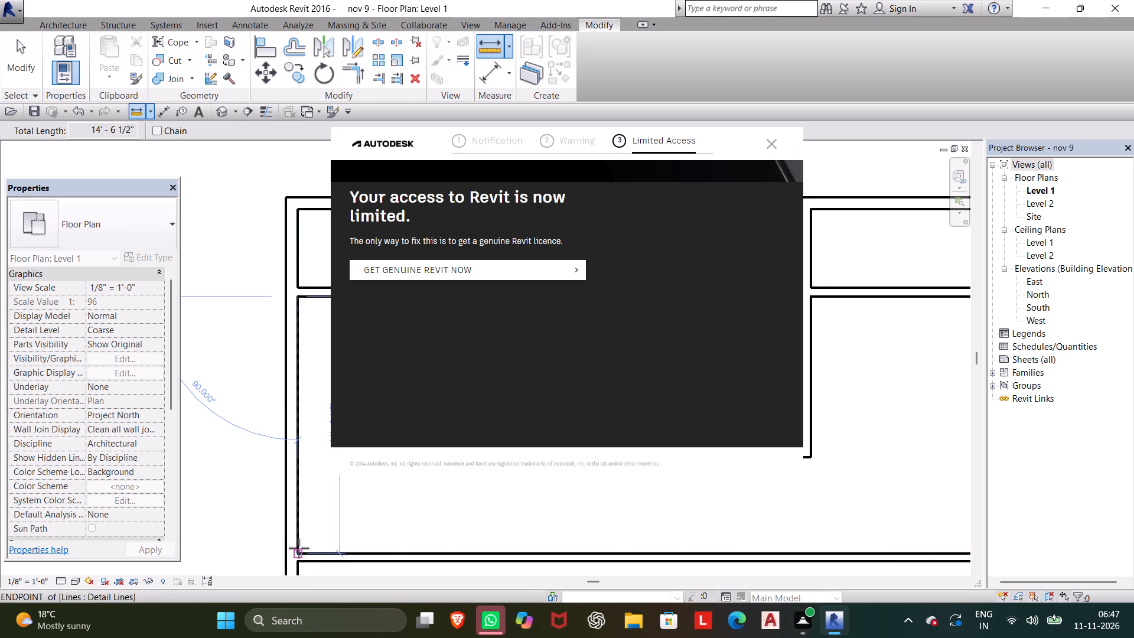
left_click(771, 144)
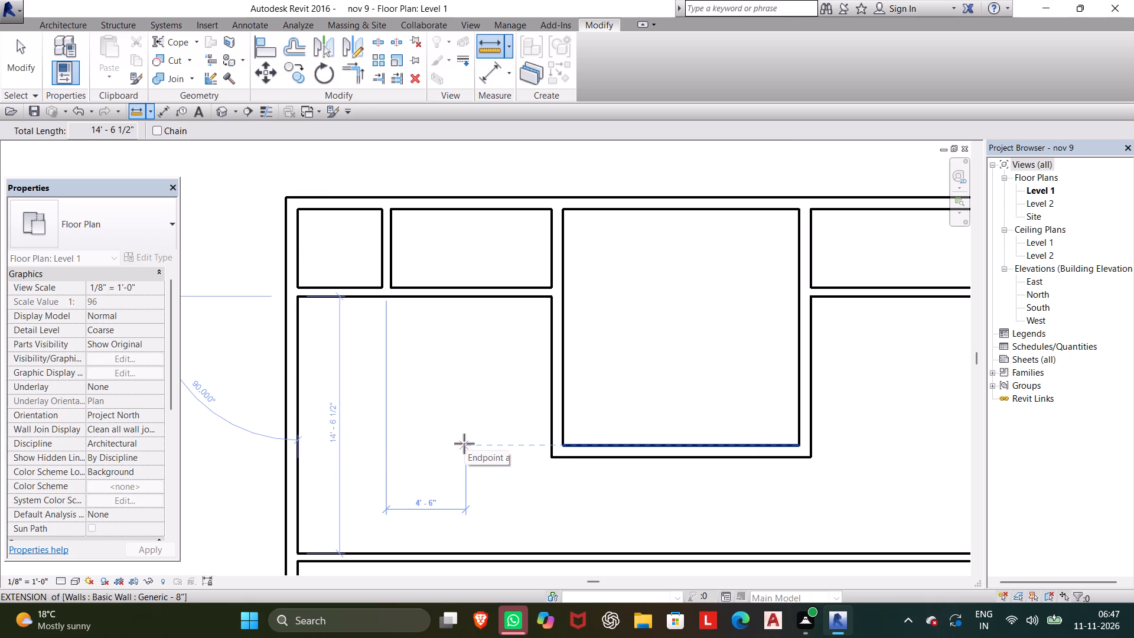
key("Escape")
key("Escape")
key("Escape")
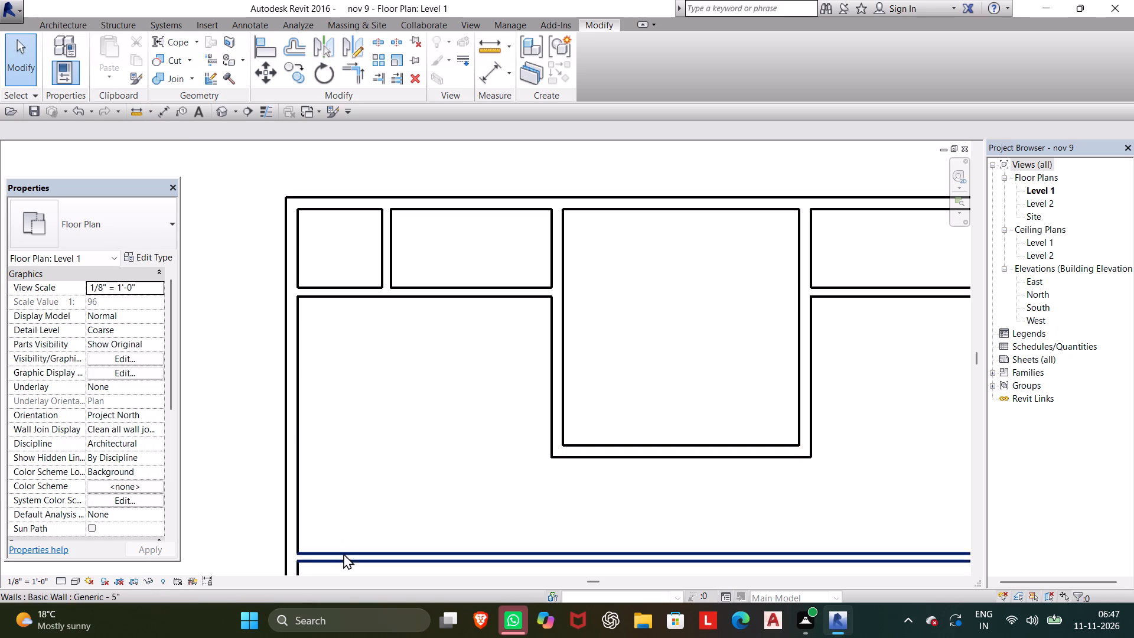
Inspect the temporary dimensions of the Generic - 5" horizontal wall, the left outer wall and the left Generic - 6" strip wall.
scroll(347, 548, "down", 1)
middle_click_drag(356, 543, 458, 503)
left_click(459, 522)
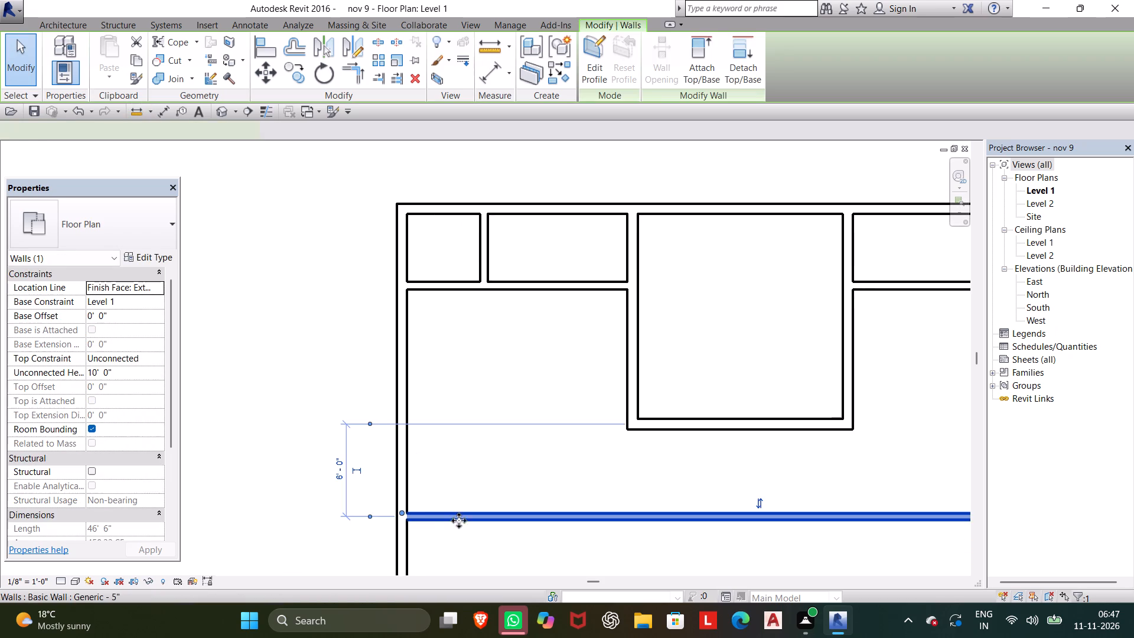
left_click(406, 375)
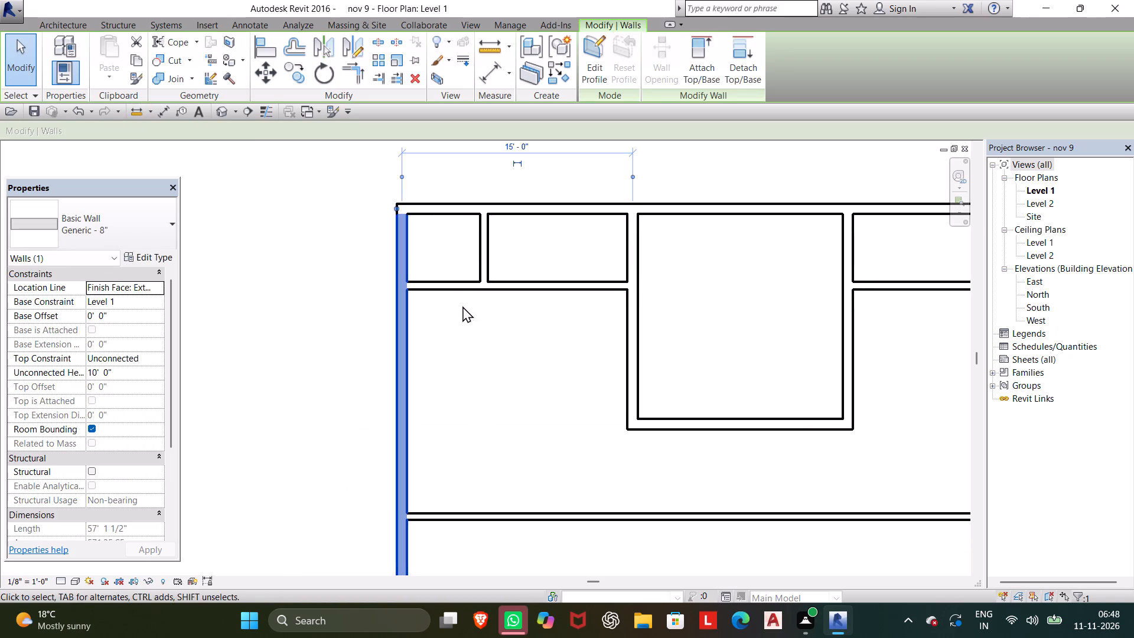
left_click(453, 286)
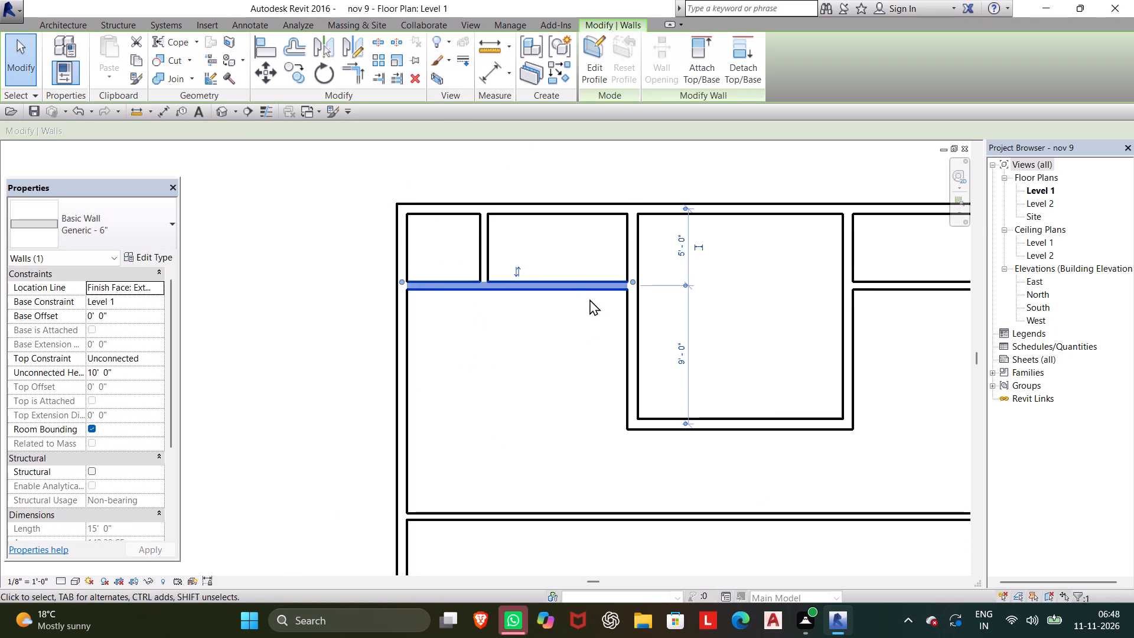
left_click(511, 512)
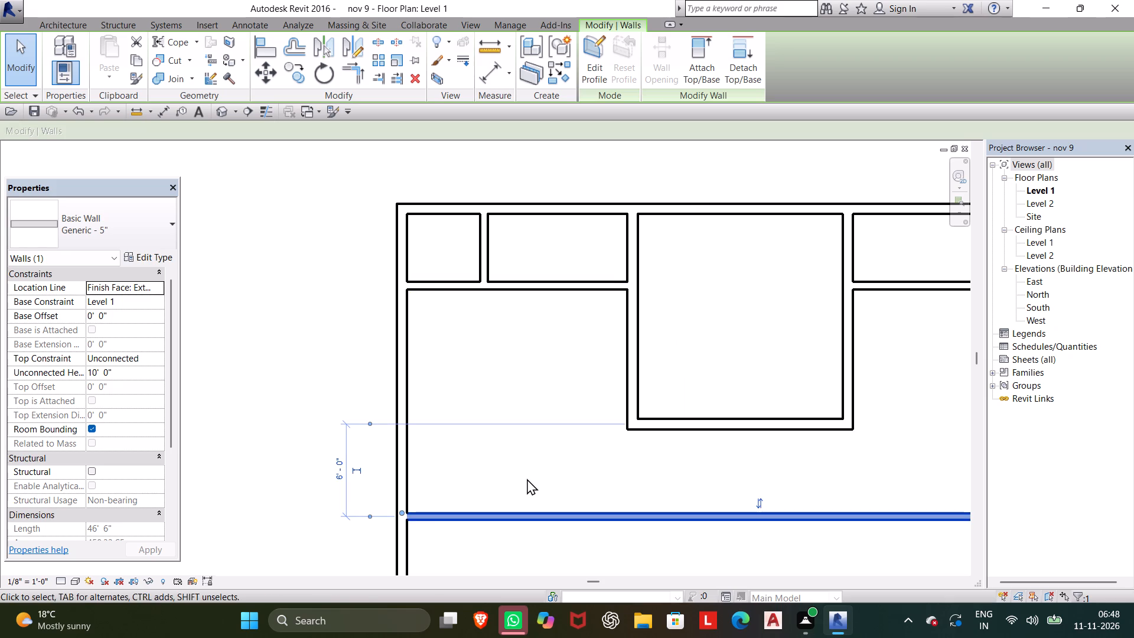
middle_click_drag(527, 479, 462, 378)
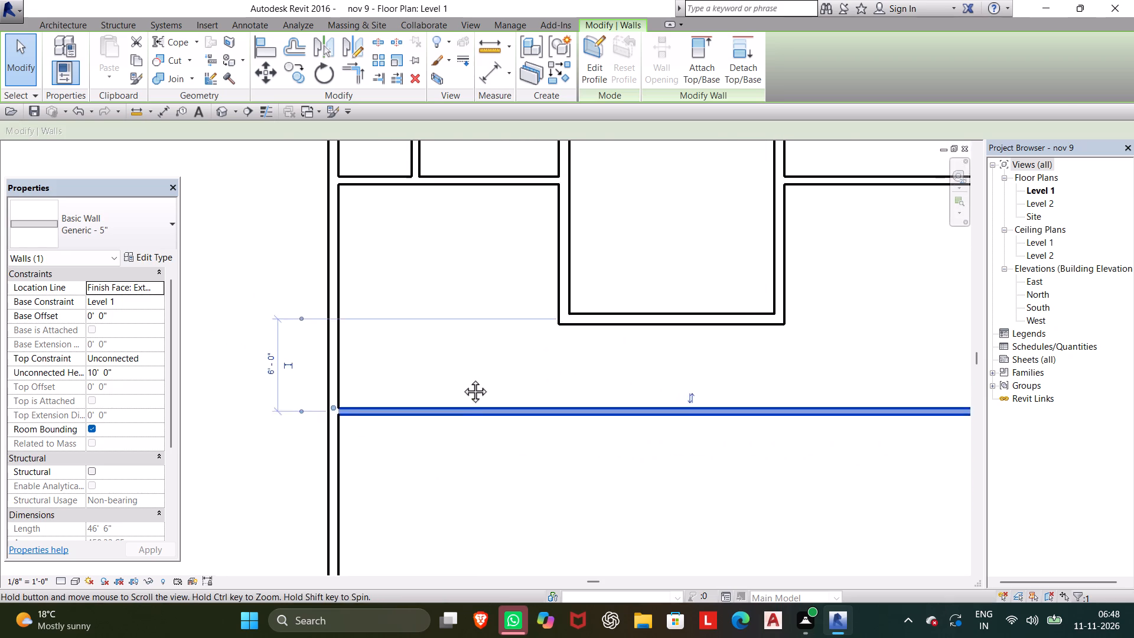
middle_click_drag(462, 378, 468, 390)
scroll(467, 390, "down", 2)
middle_click(474, 384)
left_click(384, 306)
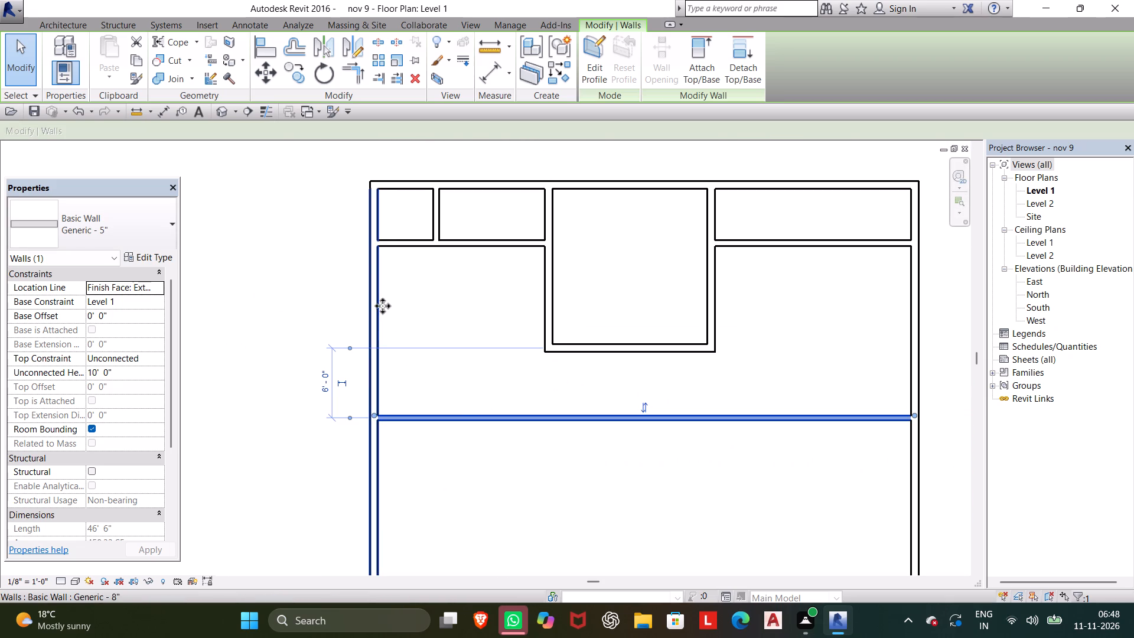
left_click(478, 415)
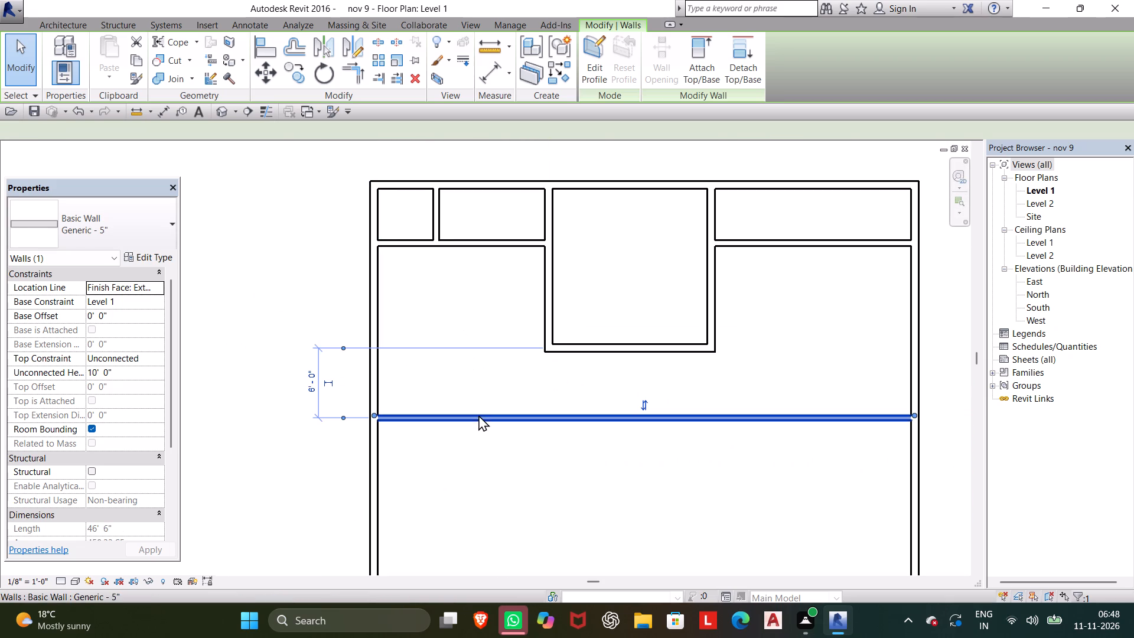
left_click(527, 373)
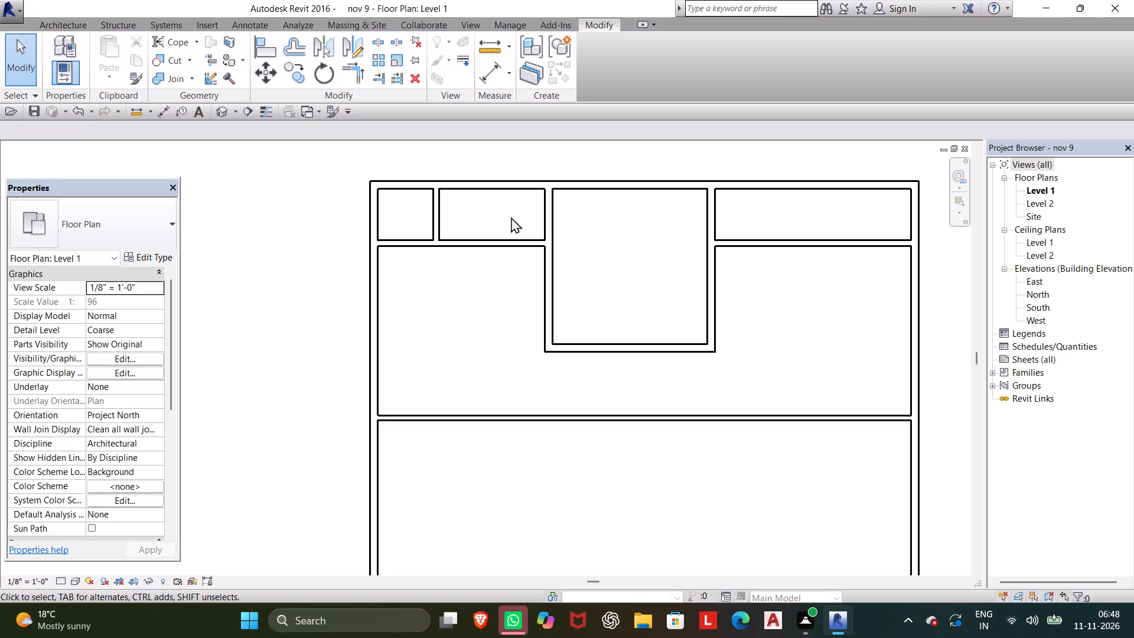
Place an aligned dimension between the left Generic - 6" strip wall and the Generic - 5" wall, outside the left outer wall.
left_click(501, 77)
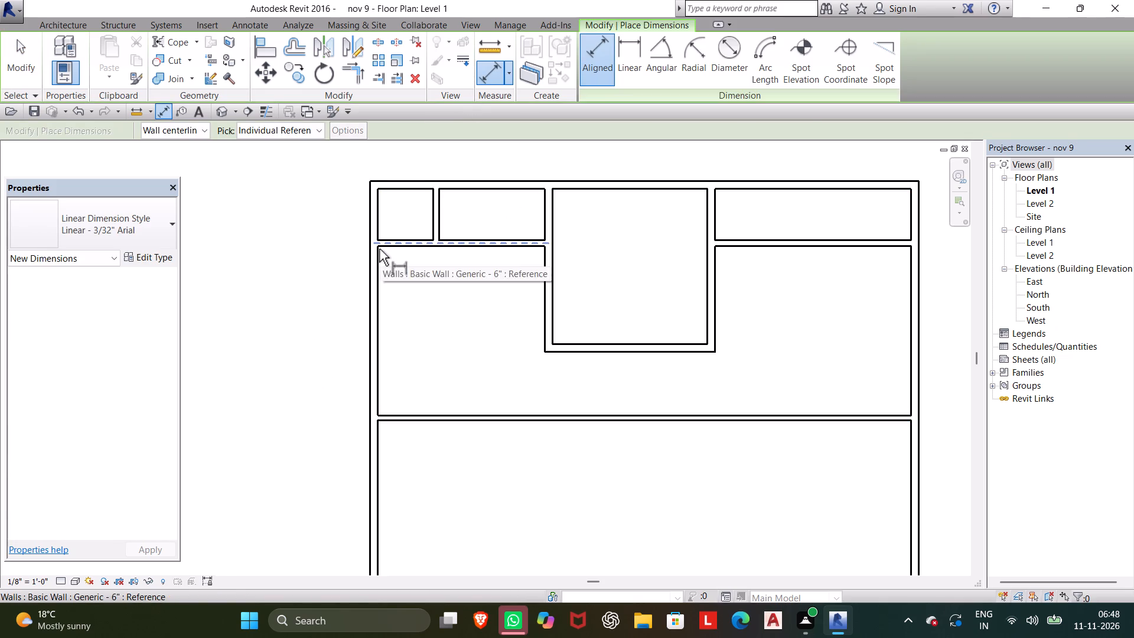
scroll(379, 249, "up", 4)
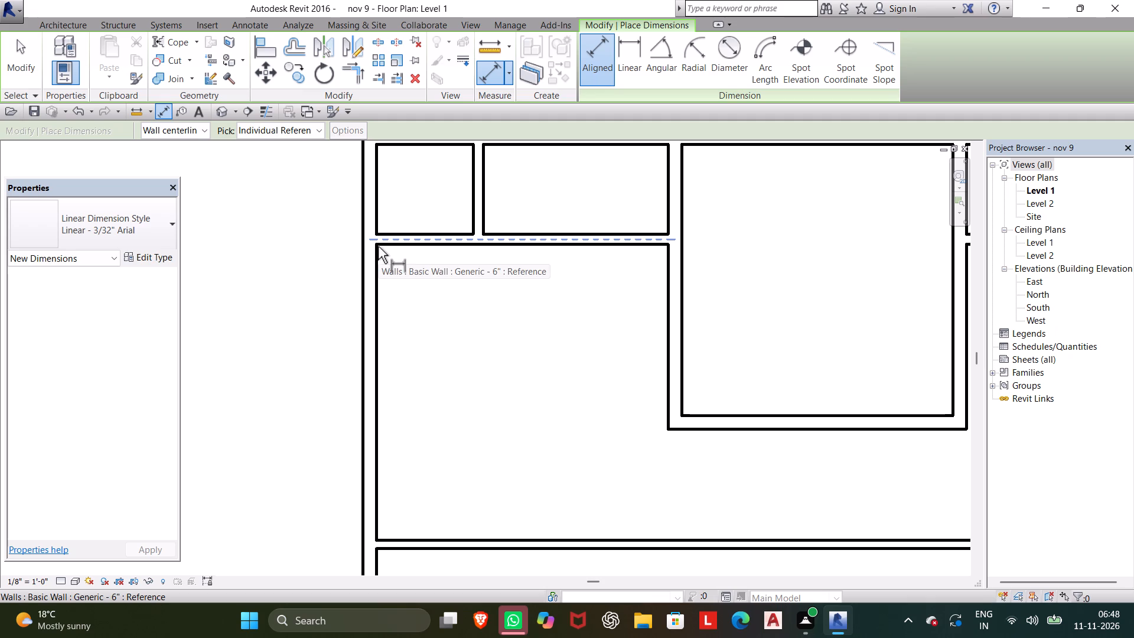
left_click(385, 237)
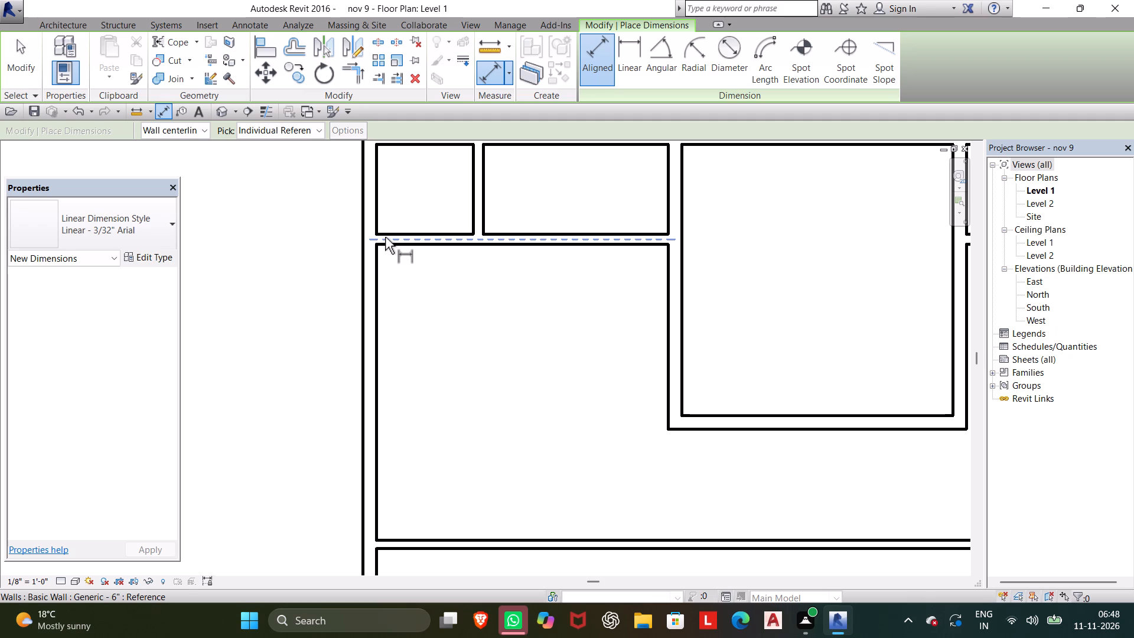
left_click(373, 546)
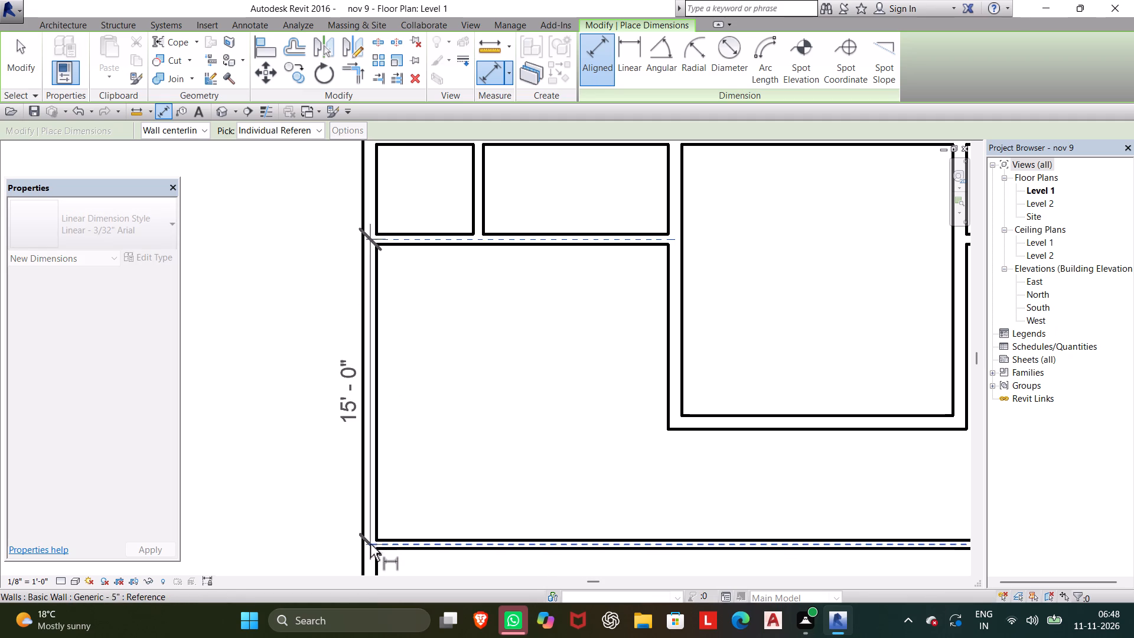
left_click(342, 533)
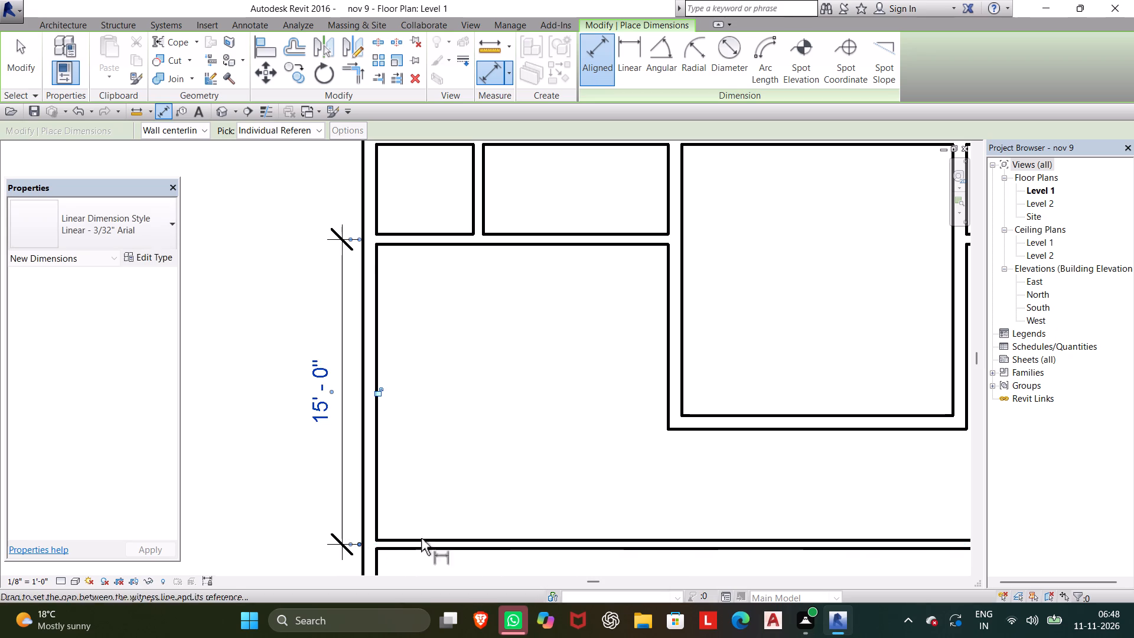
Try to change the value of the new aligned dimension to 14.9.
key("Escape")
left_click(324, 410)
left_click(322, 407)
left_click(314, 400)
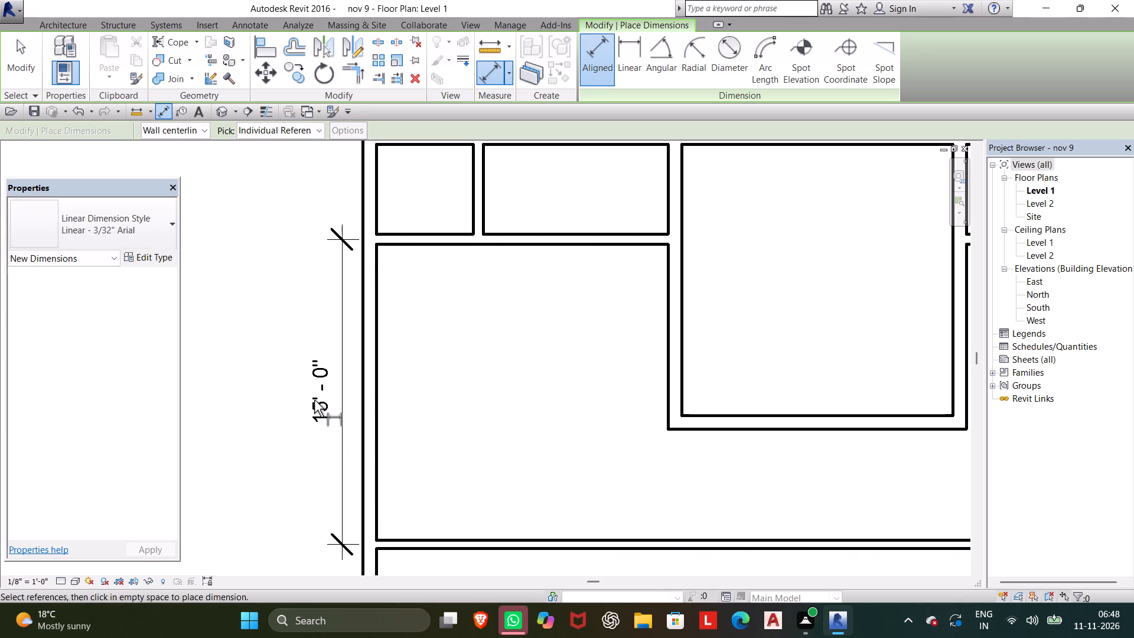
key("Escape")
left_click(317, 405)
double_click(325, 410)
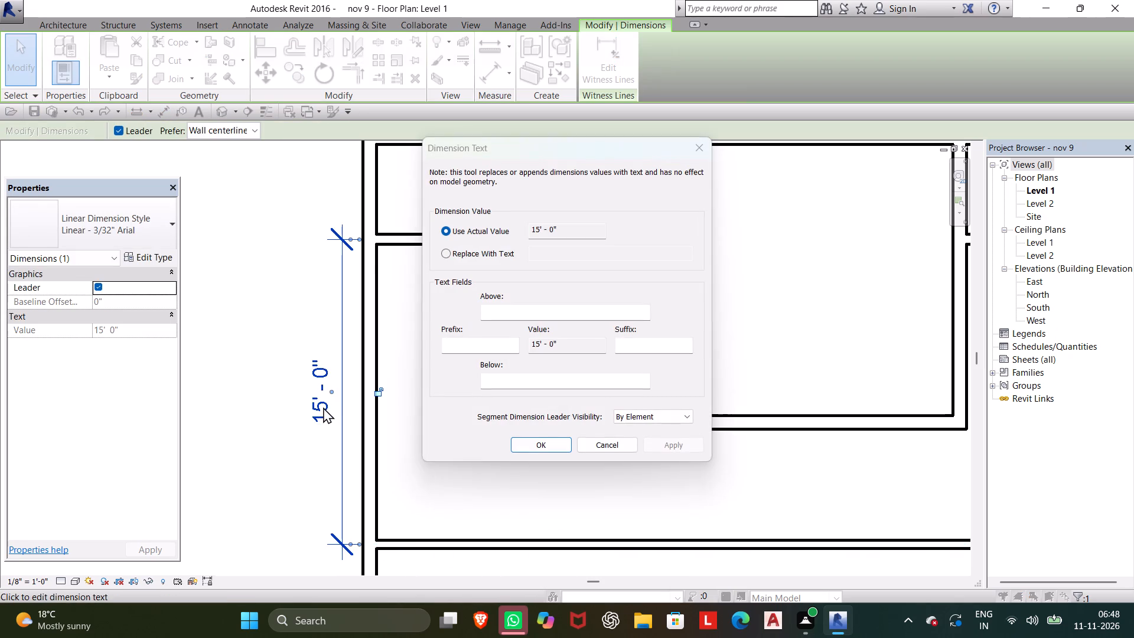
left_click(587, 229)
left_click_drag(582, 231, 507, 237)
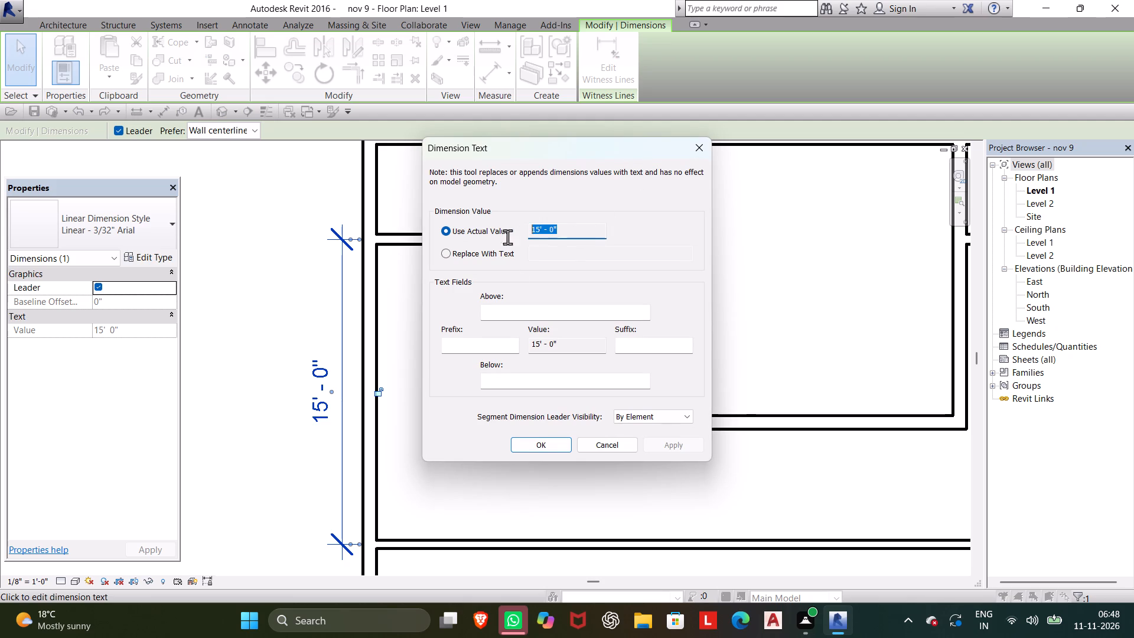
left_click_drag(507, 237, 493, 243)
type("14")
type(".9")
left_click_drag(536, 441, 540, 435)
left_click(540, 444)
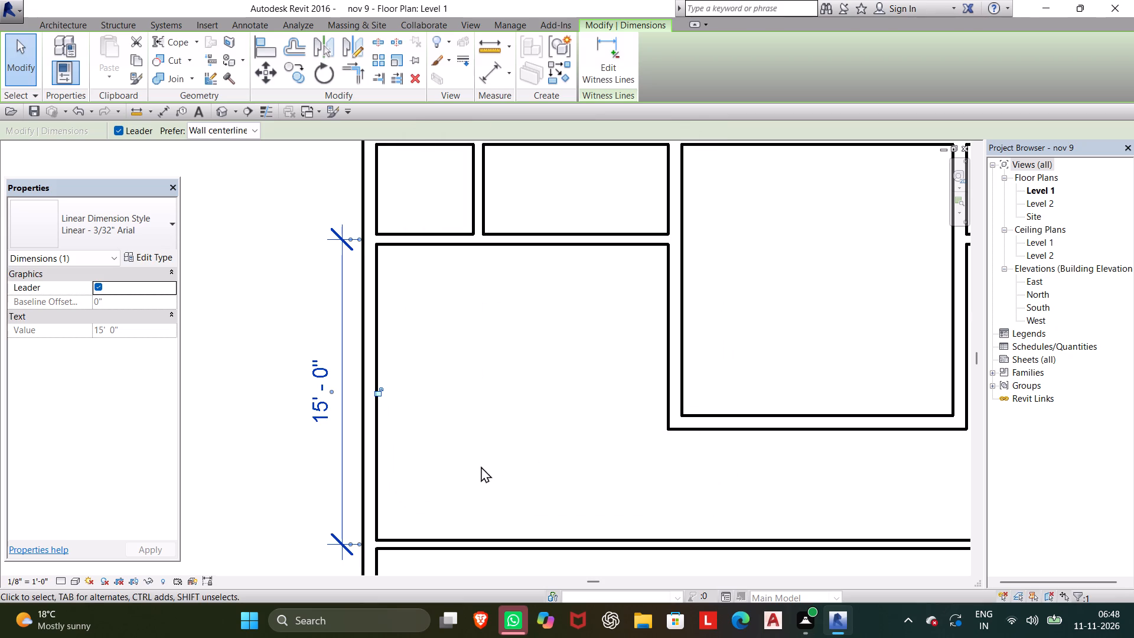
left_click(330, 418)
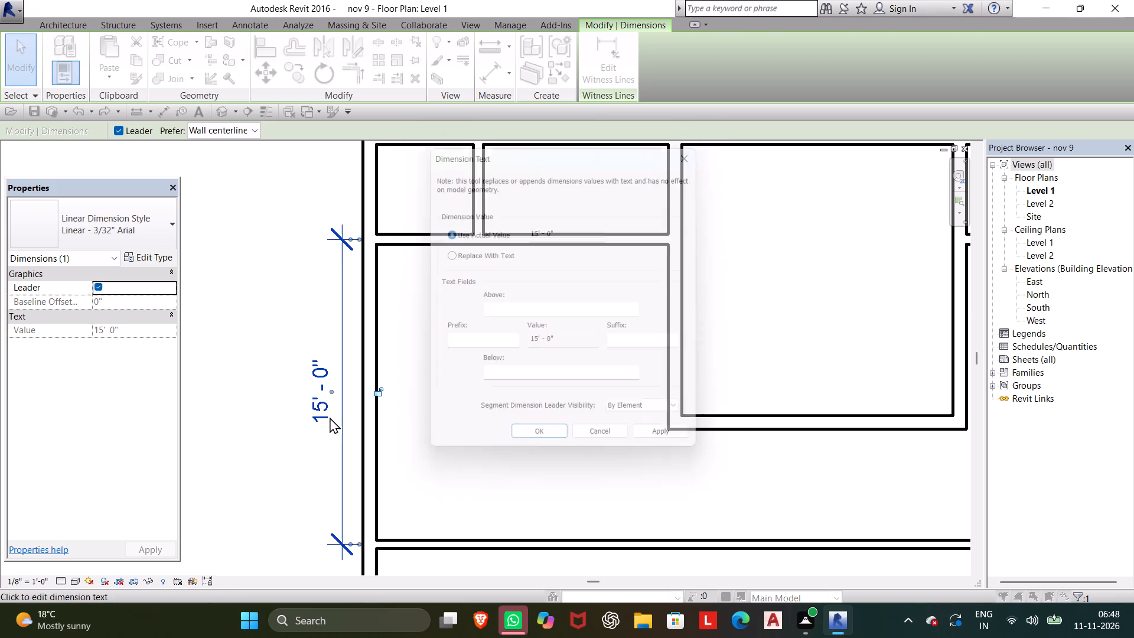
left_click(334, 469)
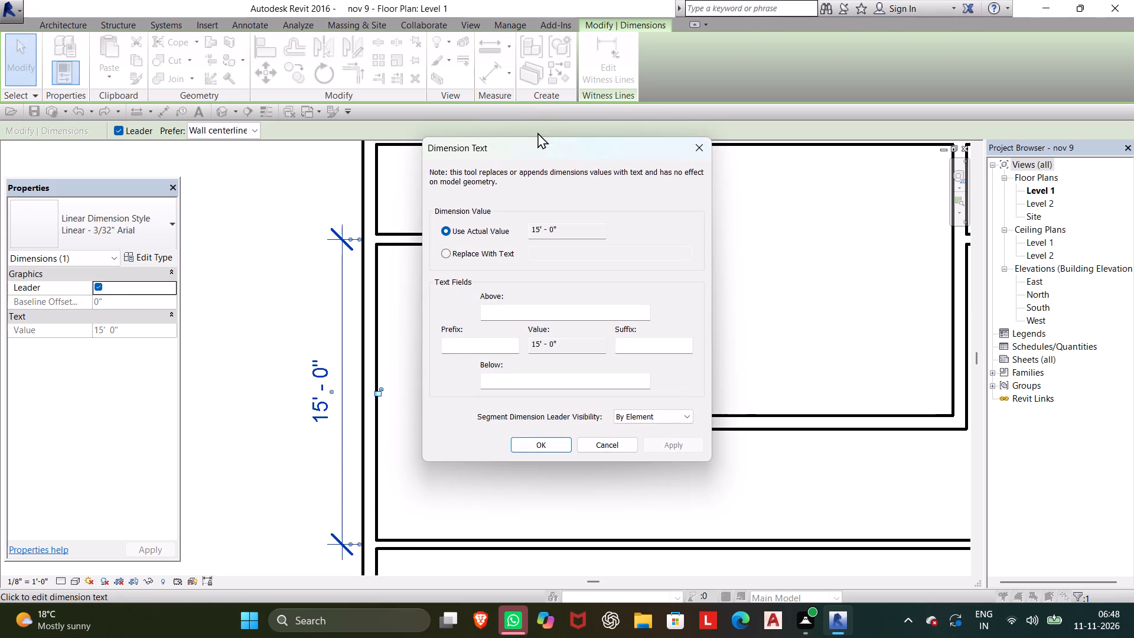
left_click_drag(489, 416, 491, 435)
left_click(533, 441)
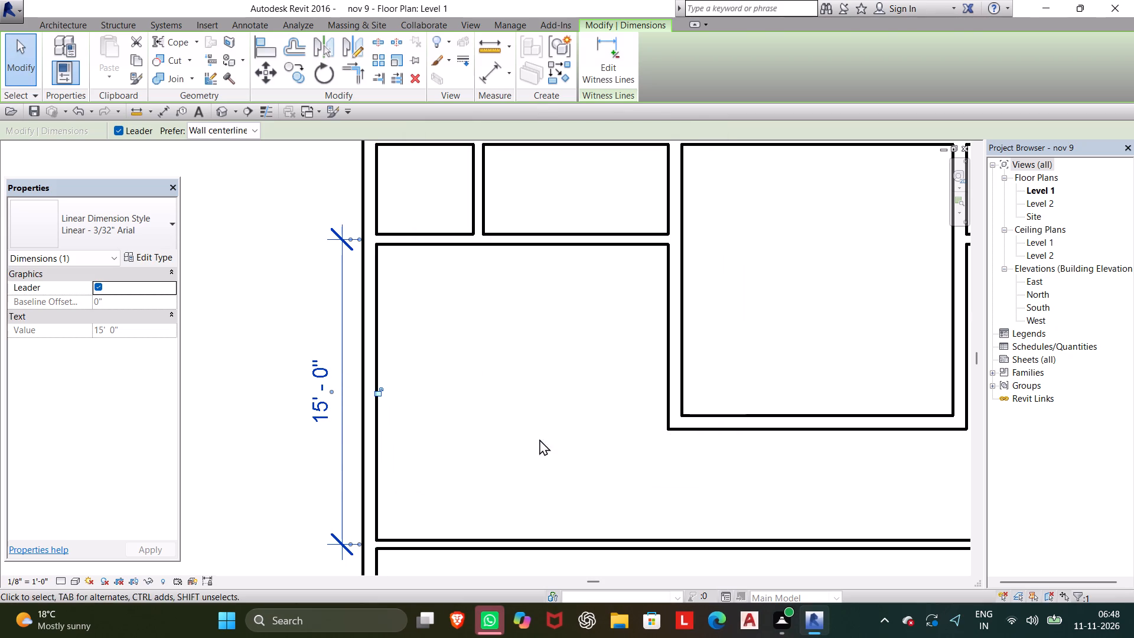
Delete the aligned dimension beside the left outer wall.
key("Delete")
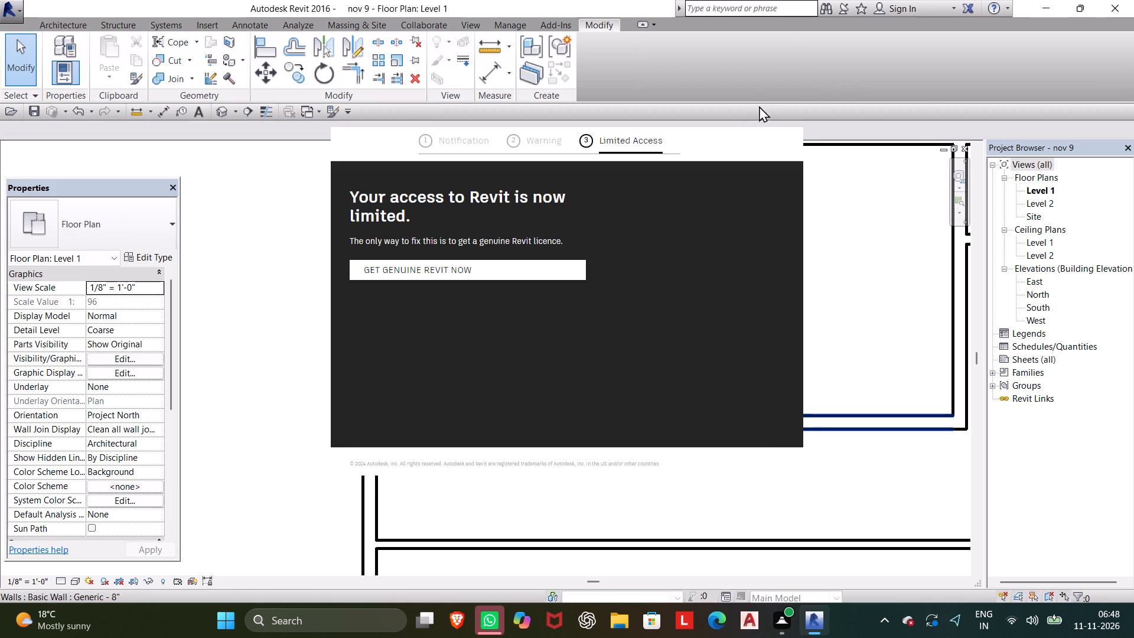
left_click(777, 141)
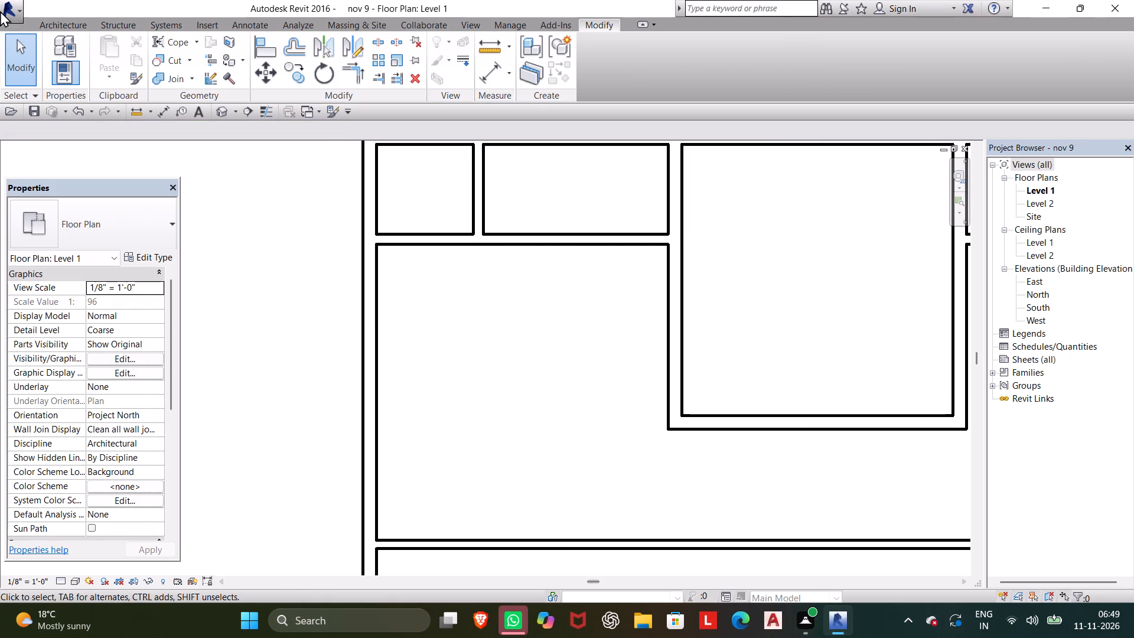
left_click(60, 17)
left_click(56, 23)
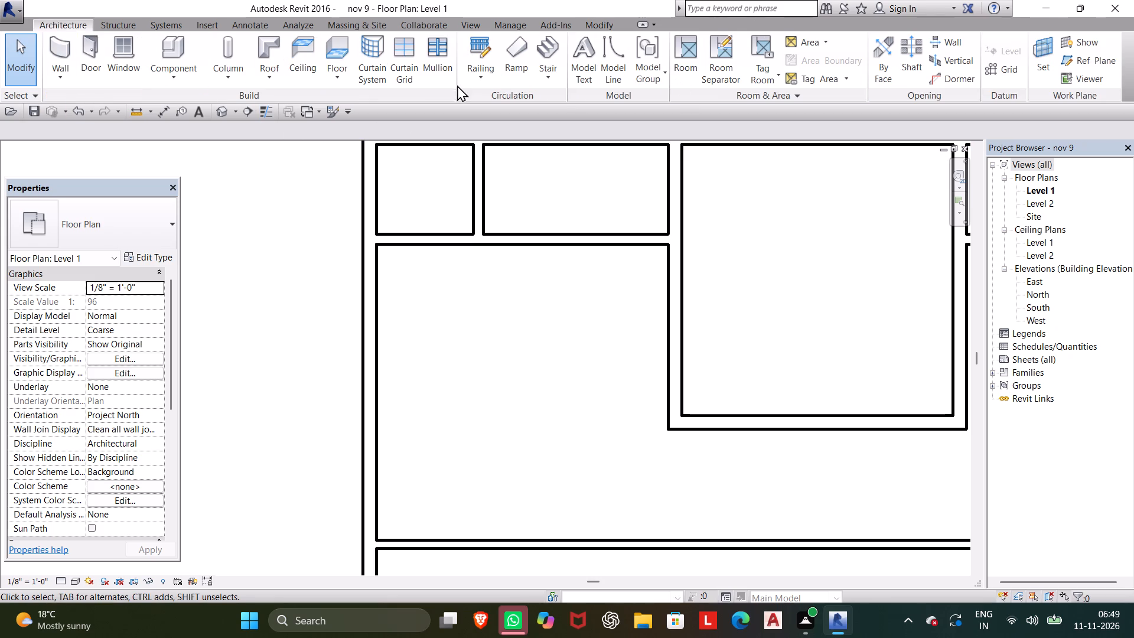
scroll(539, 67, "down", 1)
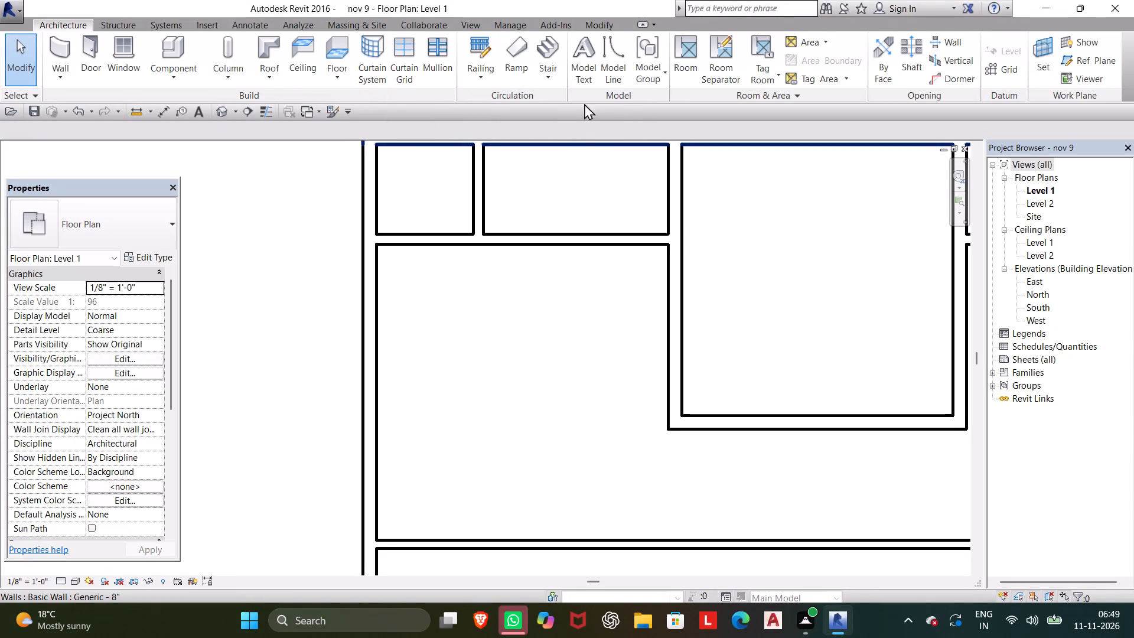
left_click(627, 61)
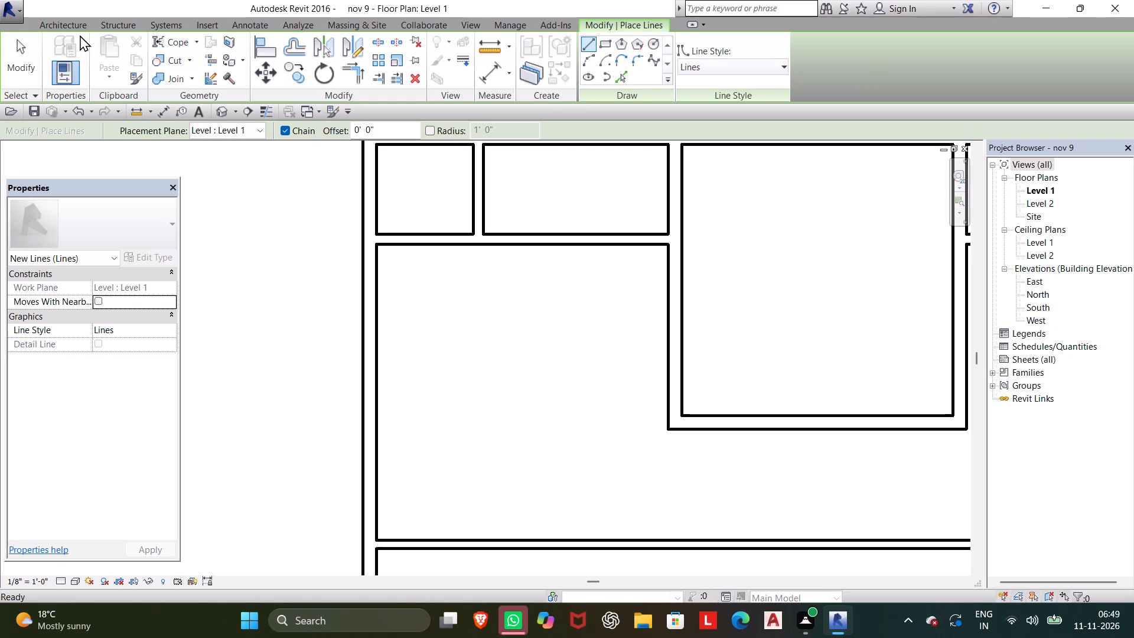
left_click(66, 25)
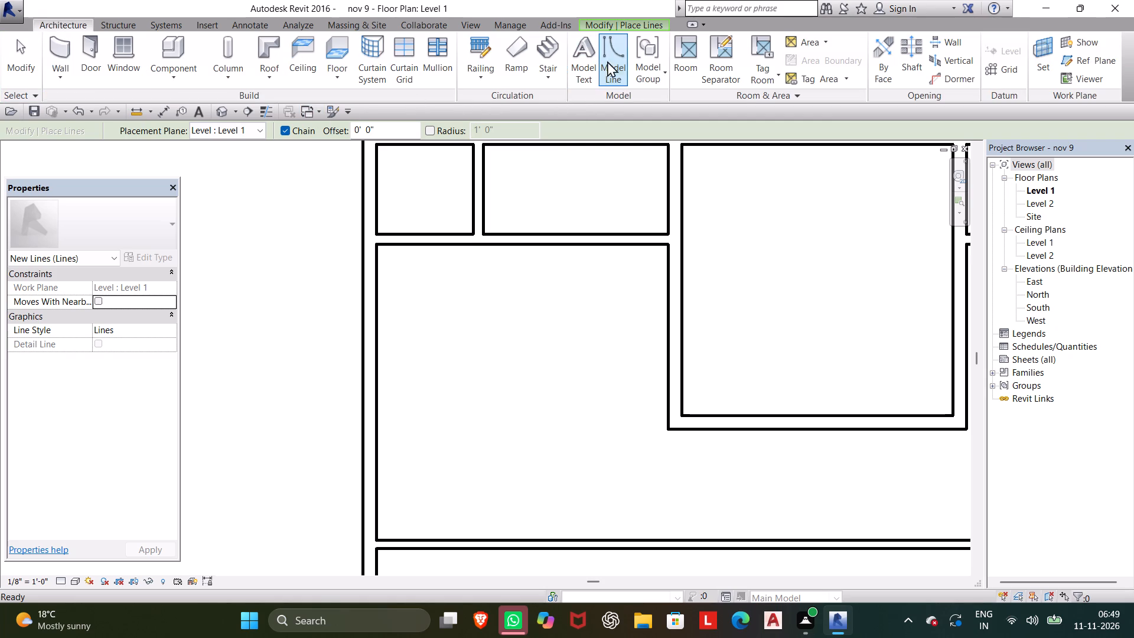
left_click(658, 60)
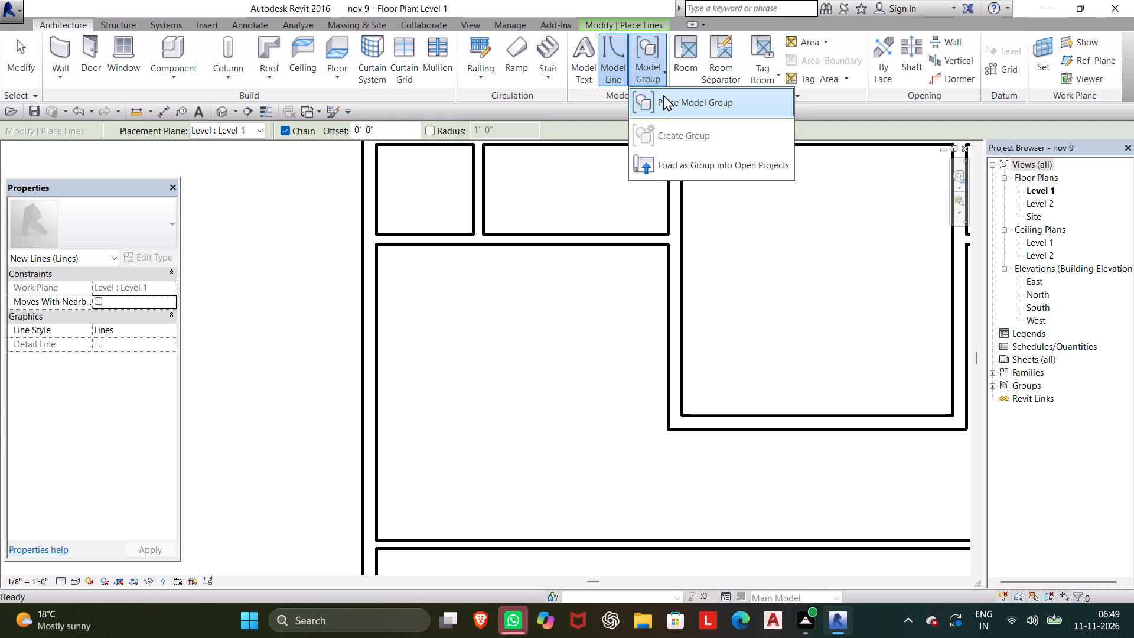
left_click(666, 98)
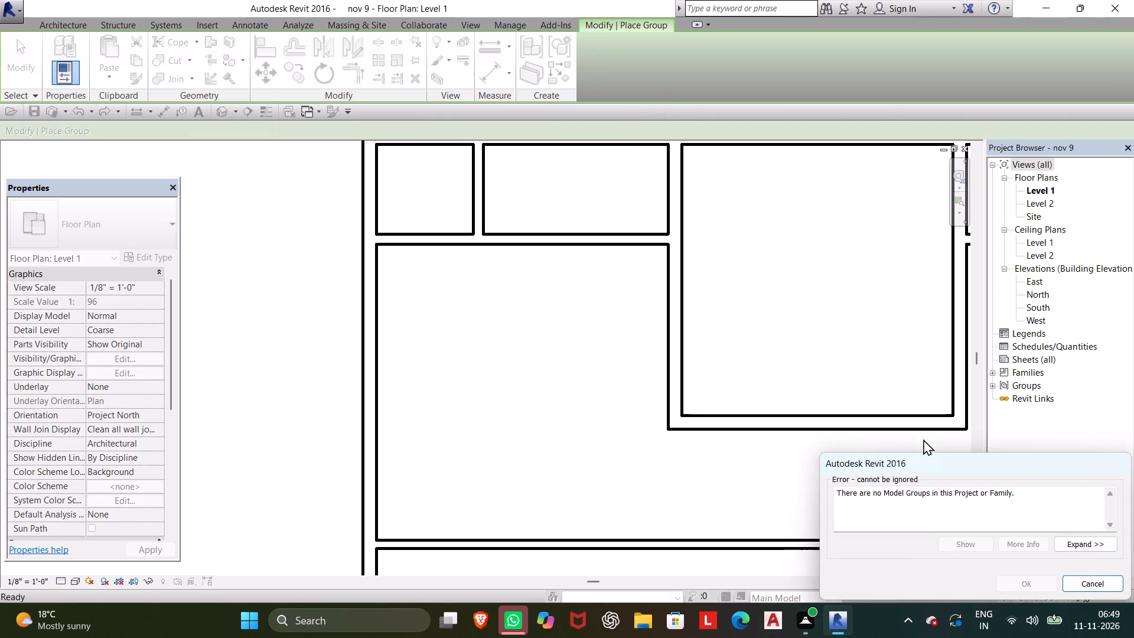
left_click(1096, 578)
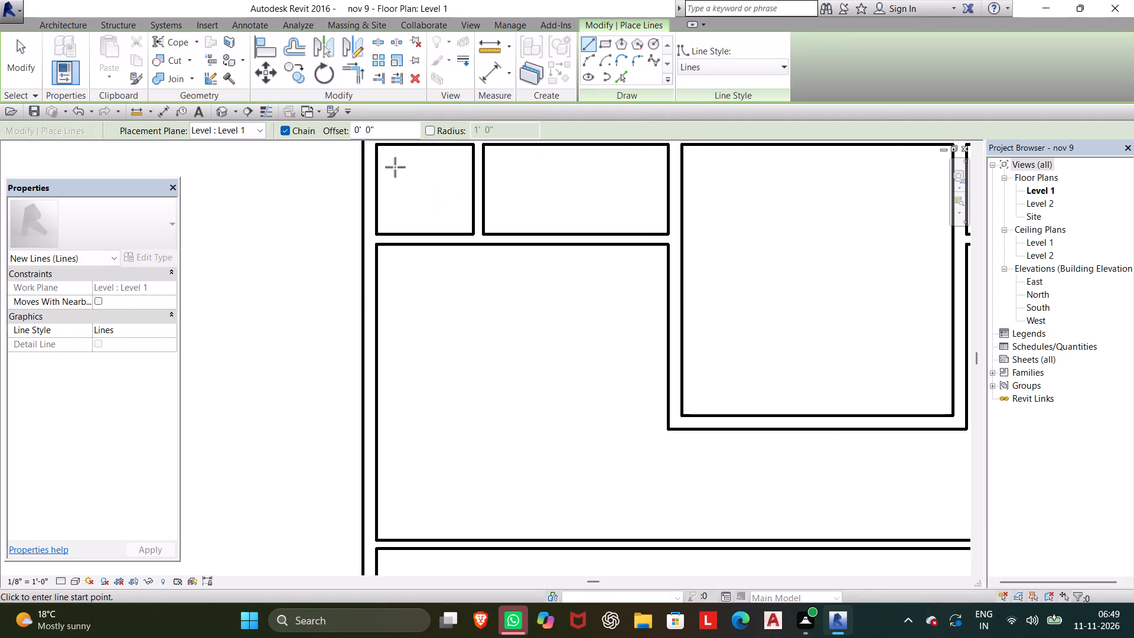
Place tagged rooms in the second space of the top strip, the large central space and the strip's right-hand space.
left_click(64, 20)
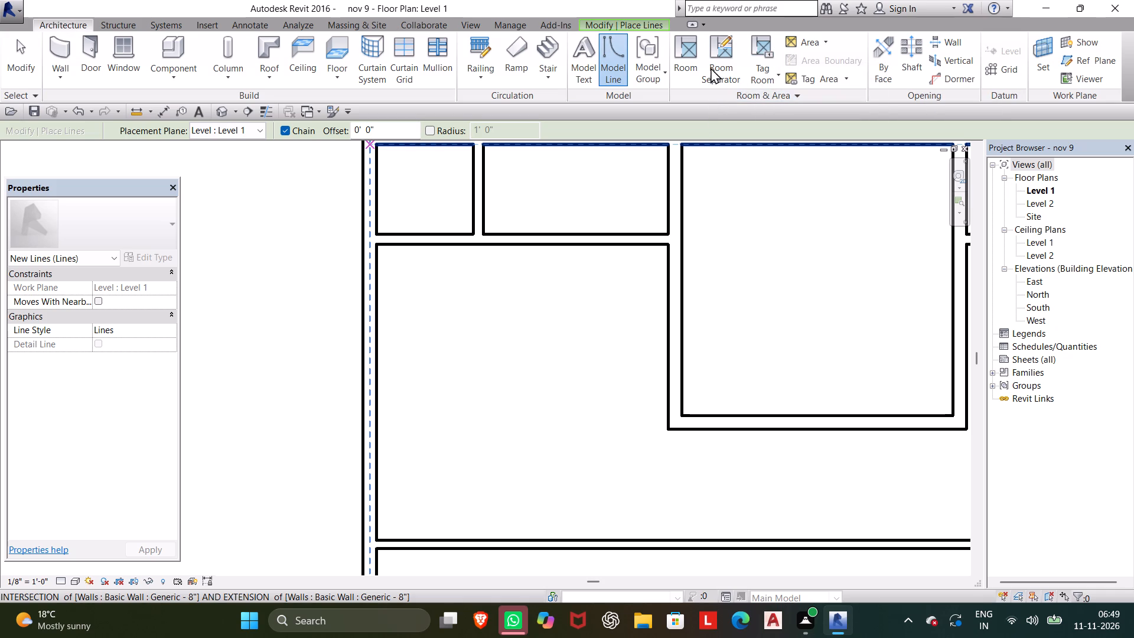
left_click(687, 51)
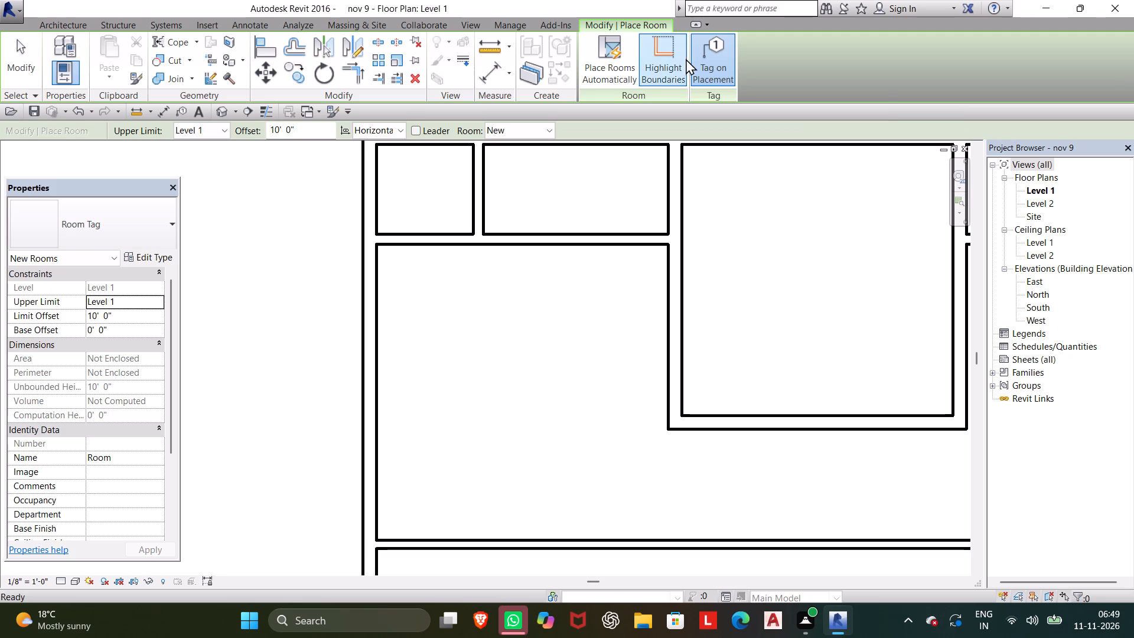
scroll(537, 217, "down", 2)
middle_click_drag(520, 271, 518, 295)
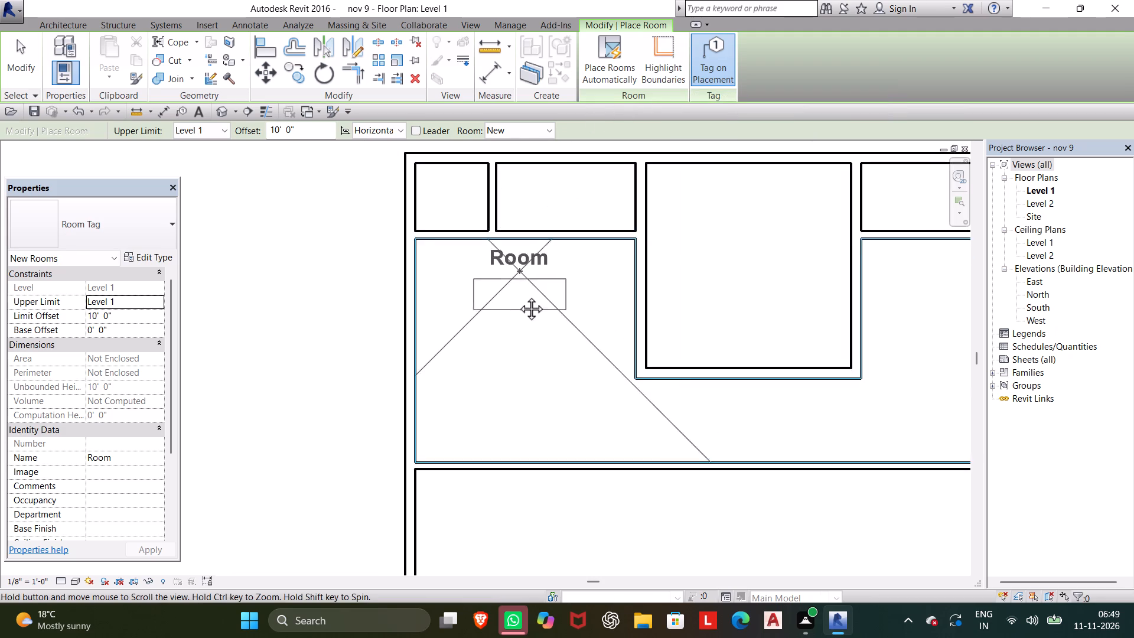
middle_click_drag(518, 295, 466, 403)
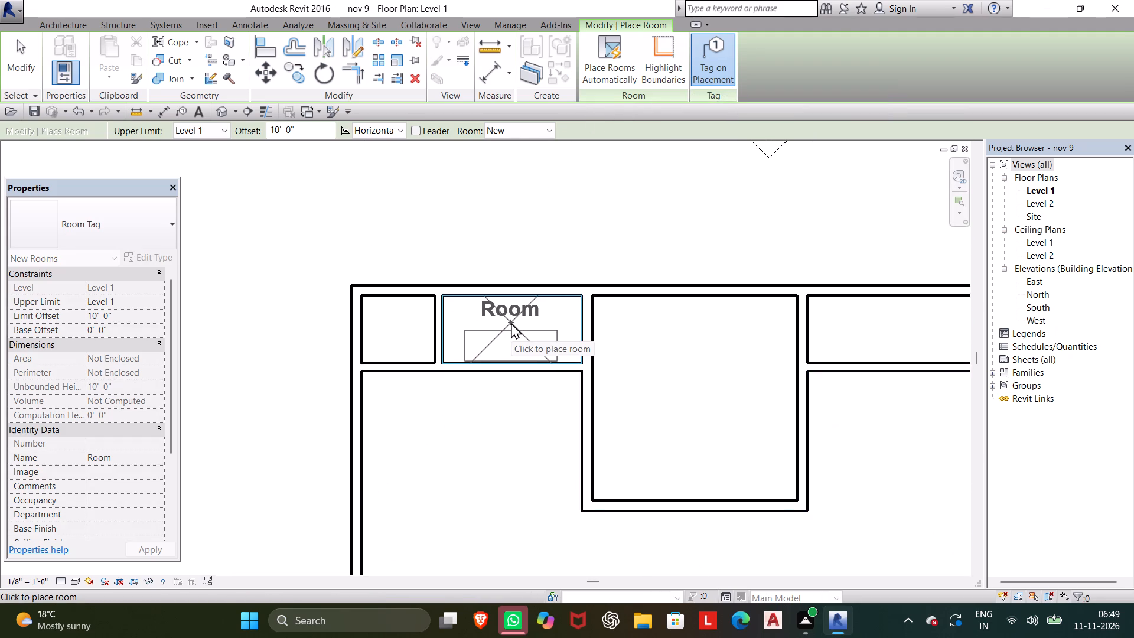
left_click(511, 323)
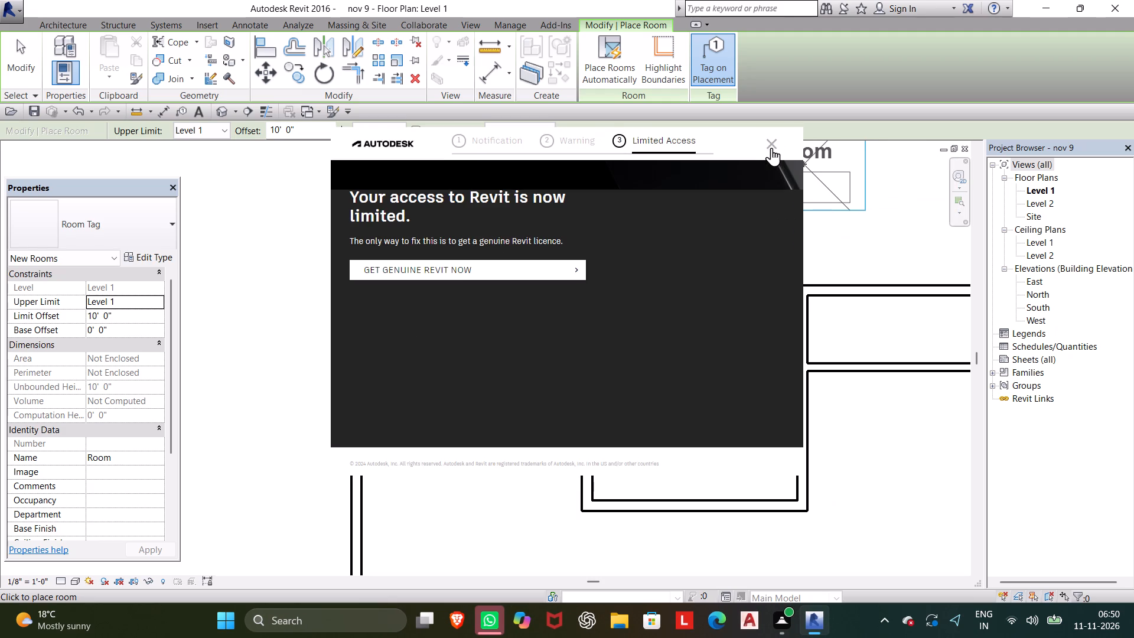
left_click(777, 148)
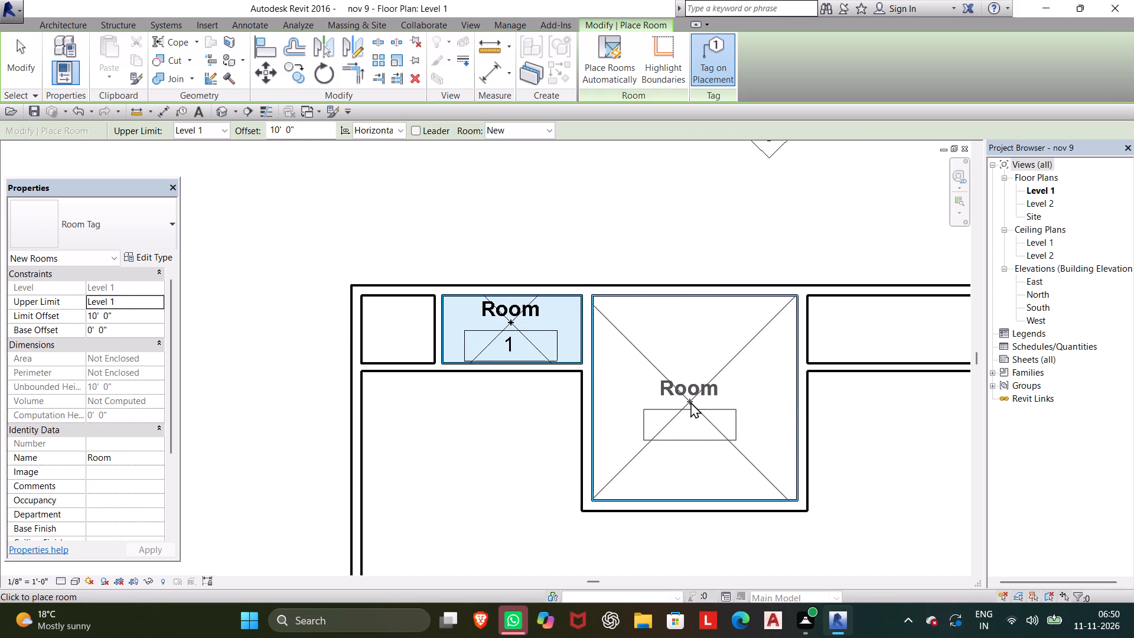
left_click(690, 401)
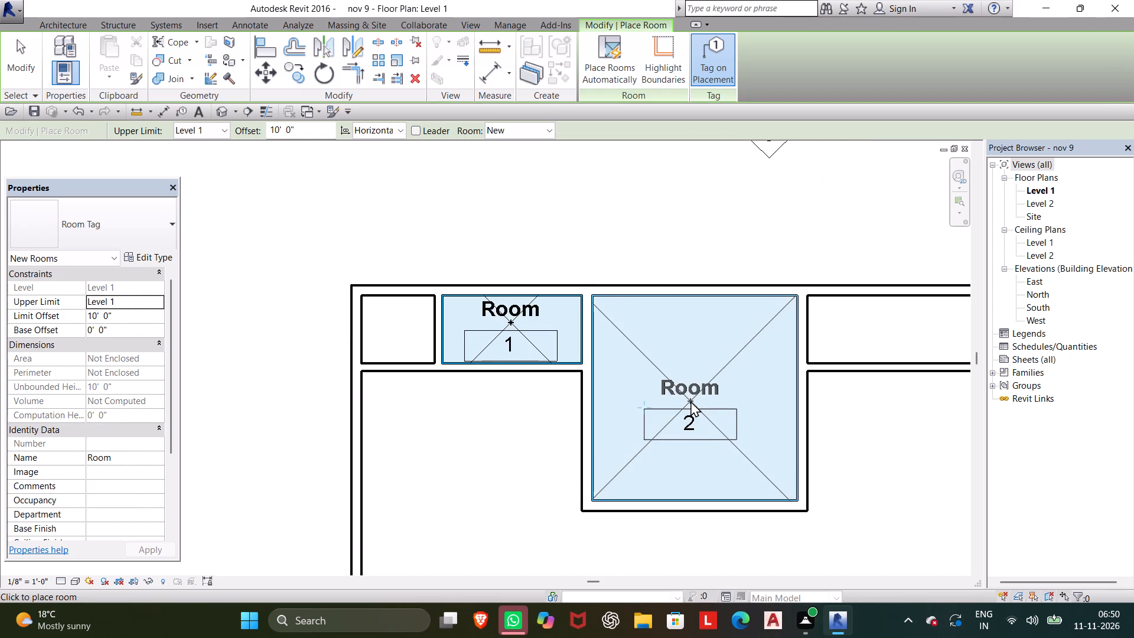
scroll(718, 380, "down", 3)
middle_click_drag(699, 383, 434, 381)
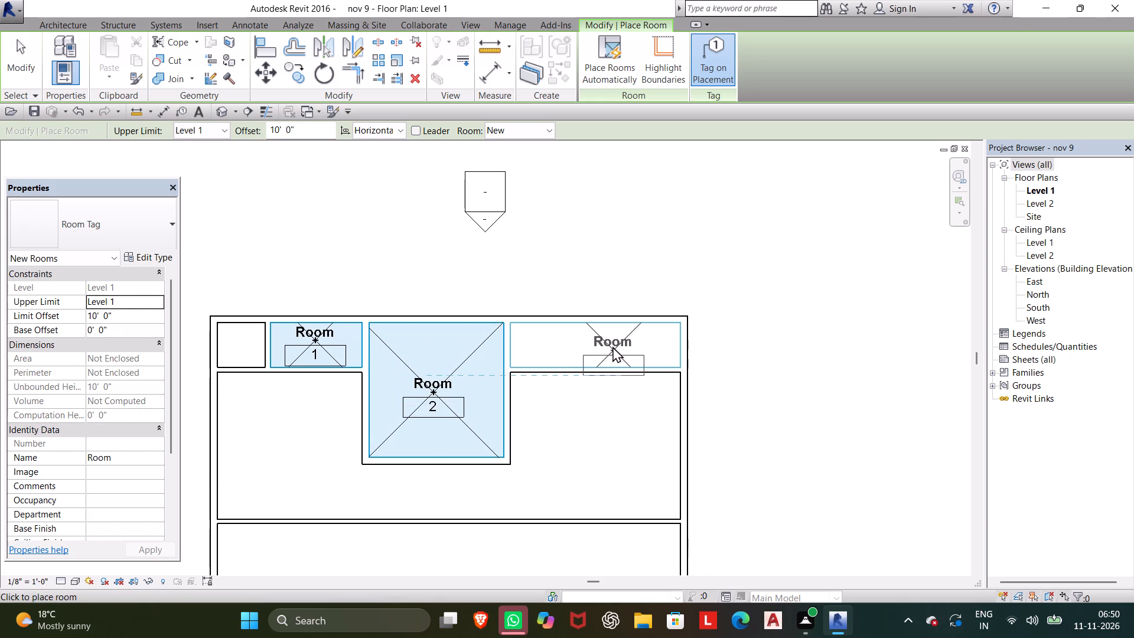
scroll(599, 339, "up", 4)
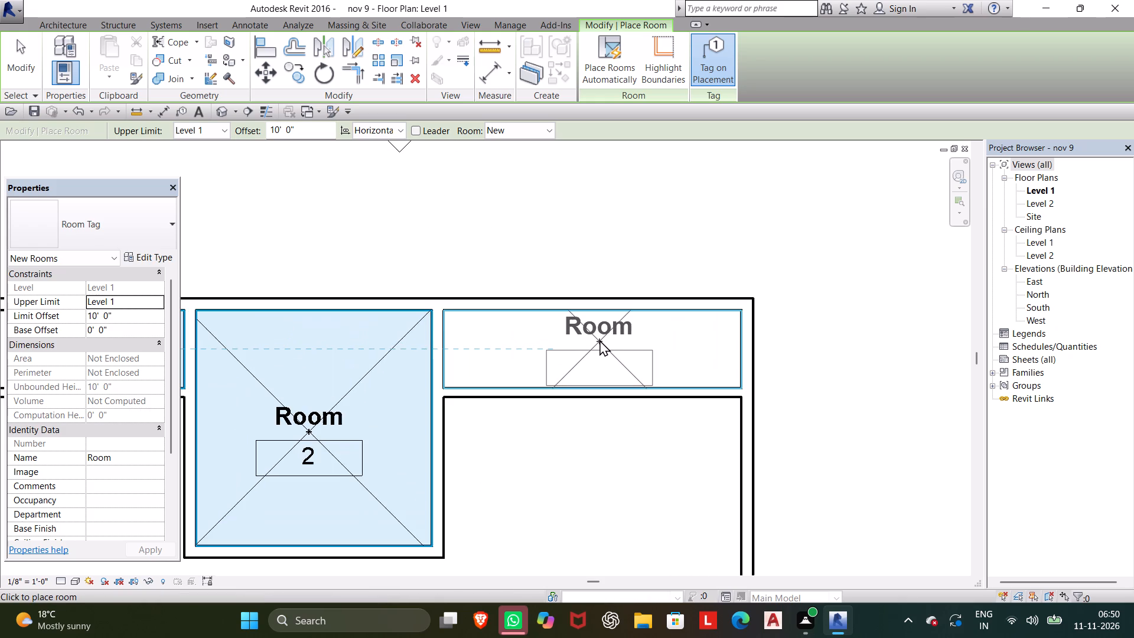
left_click(598, 340)
scroll(682, 366, "down", 5)
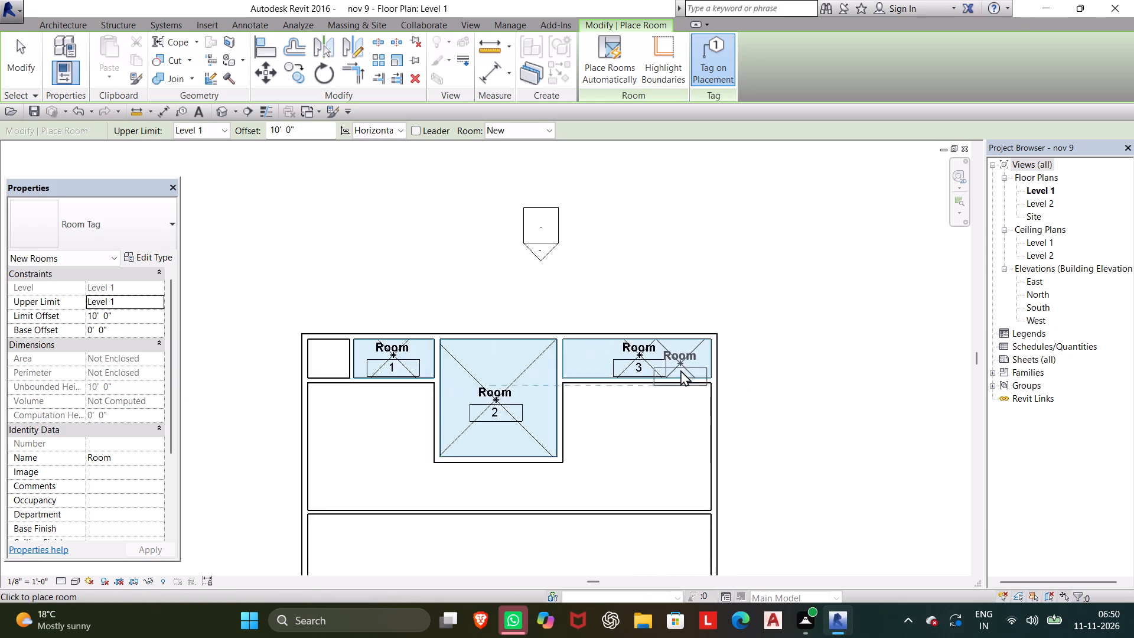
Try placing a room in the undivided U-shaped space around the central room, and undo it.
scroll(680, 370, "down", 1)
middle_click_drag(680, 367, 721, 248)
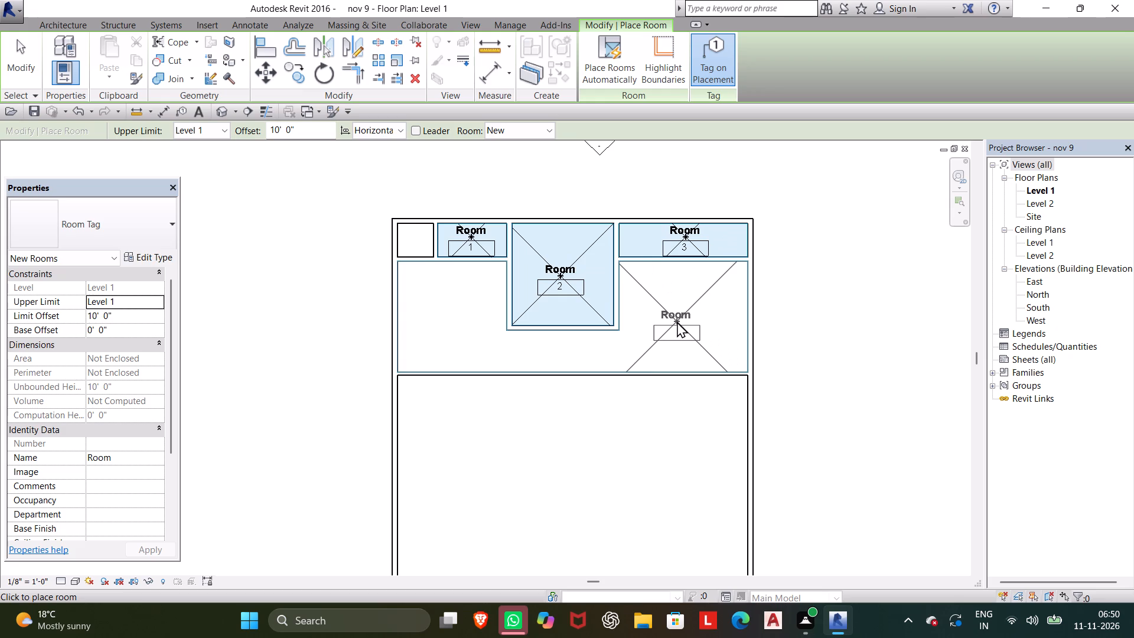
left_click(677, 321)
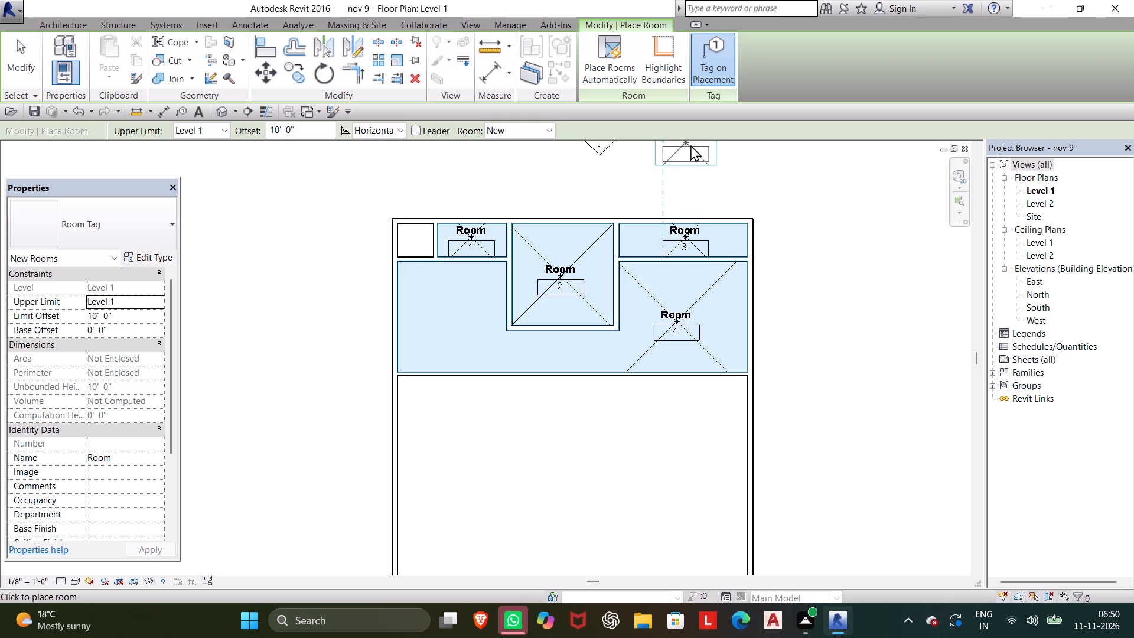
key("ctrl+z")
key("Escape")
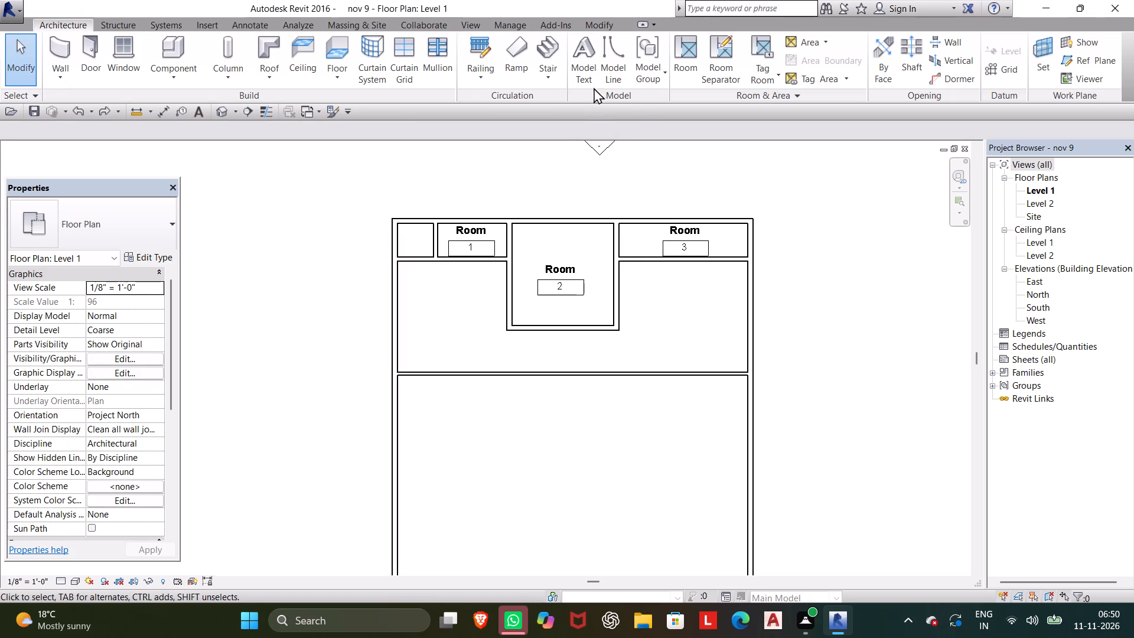
Draw vertical room separation lines from both lower outer corners of the central room down to the horizontal wall below.
left_click(726, 55)
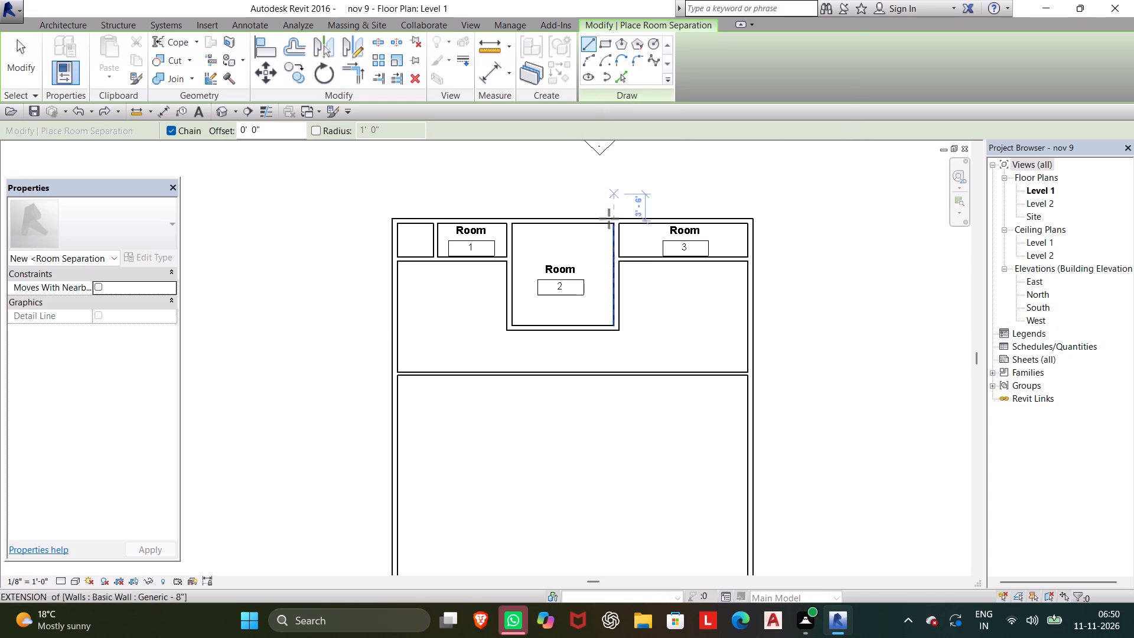
scroll(613, 347, "up", 7)
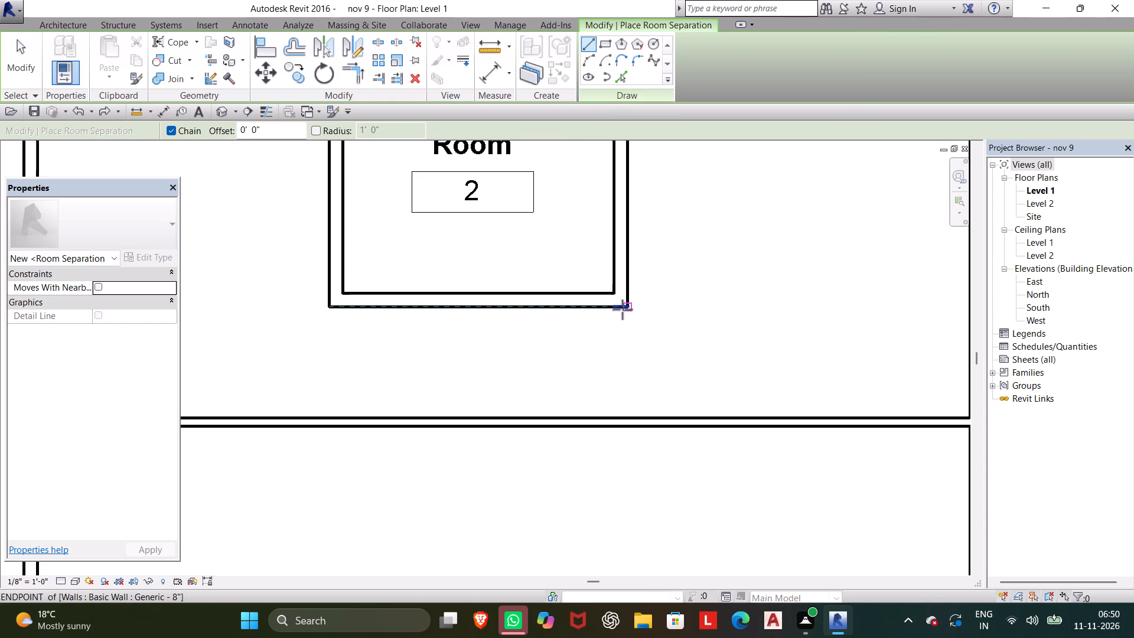
left_click(626, 307)
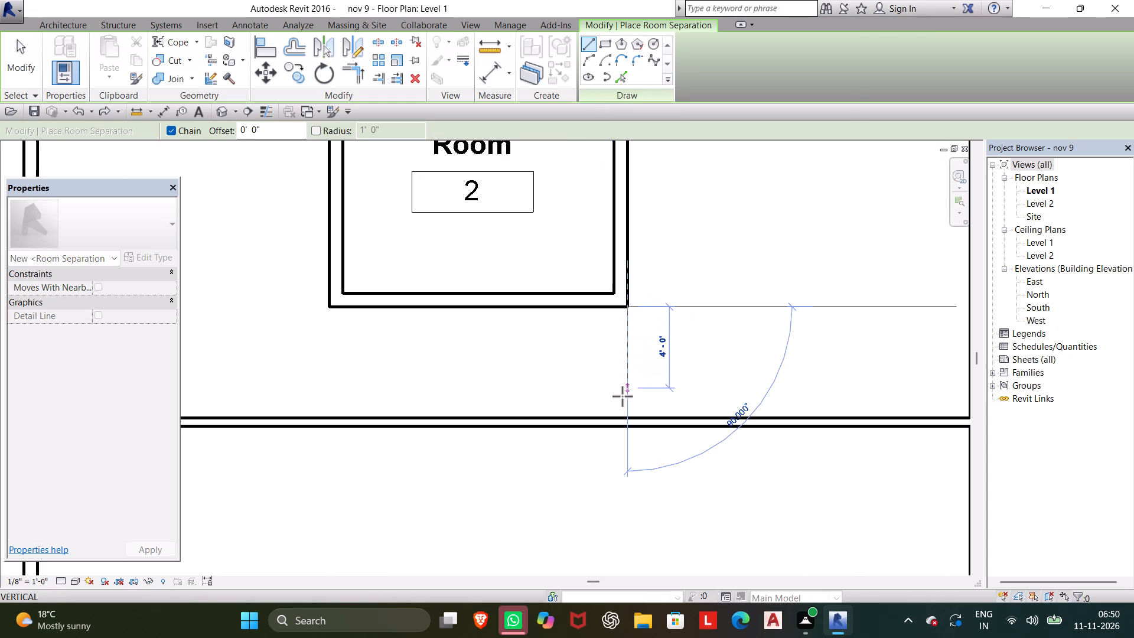
left_click(627, 414)
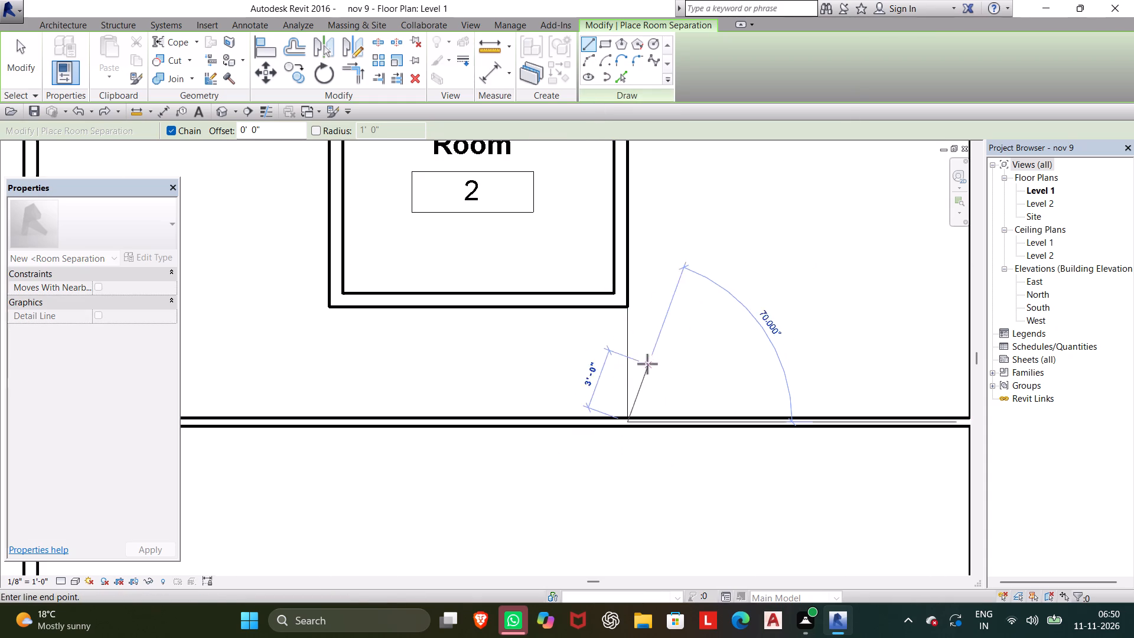
key("Escape")
scroll(315, 333, "down", 4)
middle_click_drag(320, 334, 591, 370)
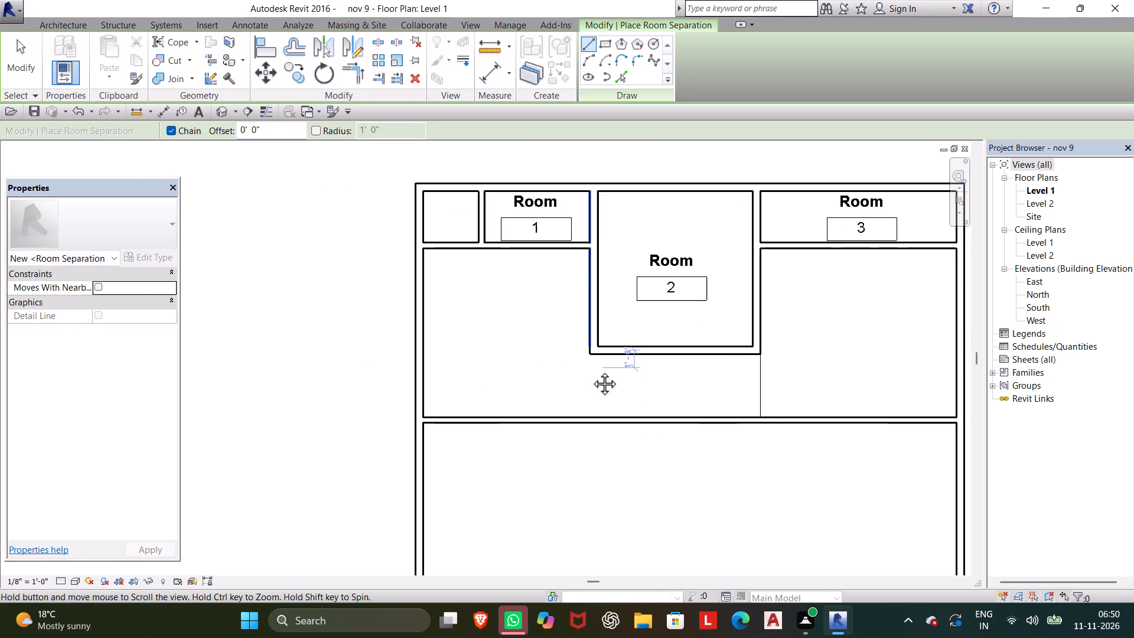
middle_click_drag(591, 370, 601, 370)
scroll(592, 369, "up", 7)
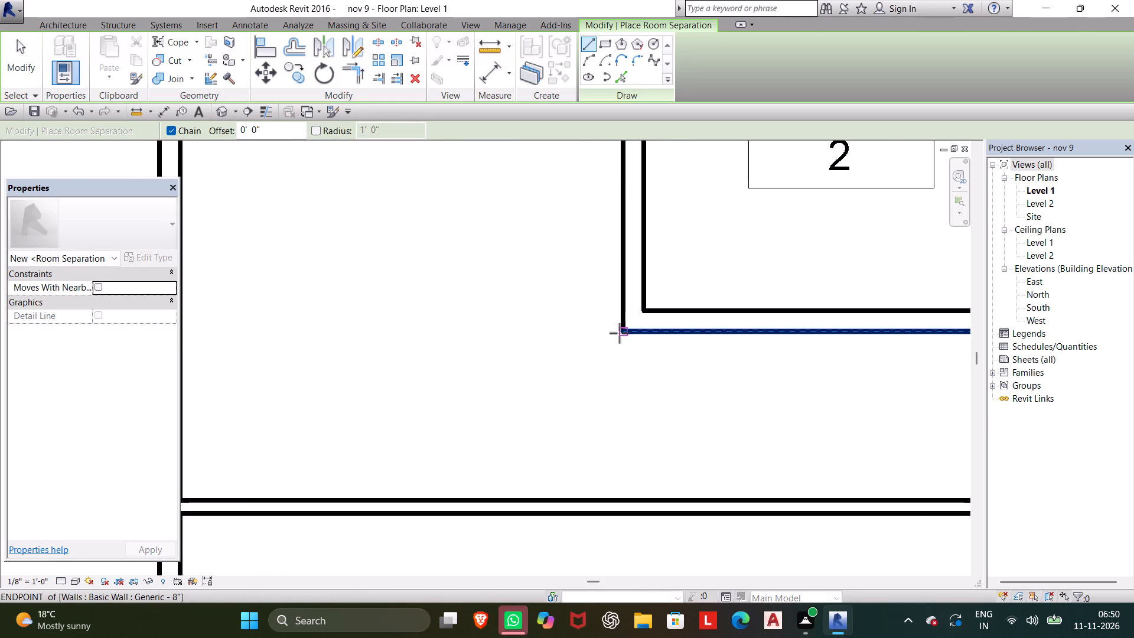
left_click(621, 333)
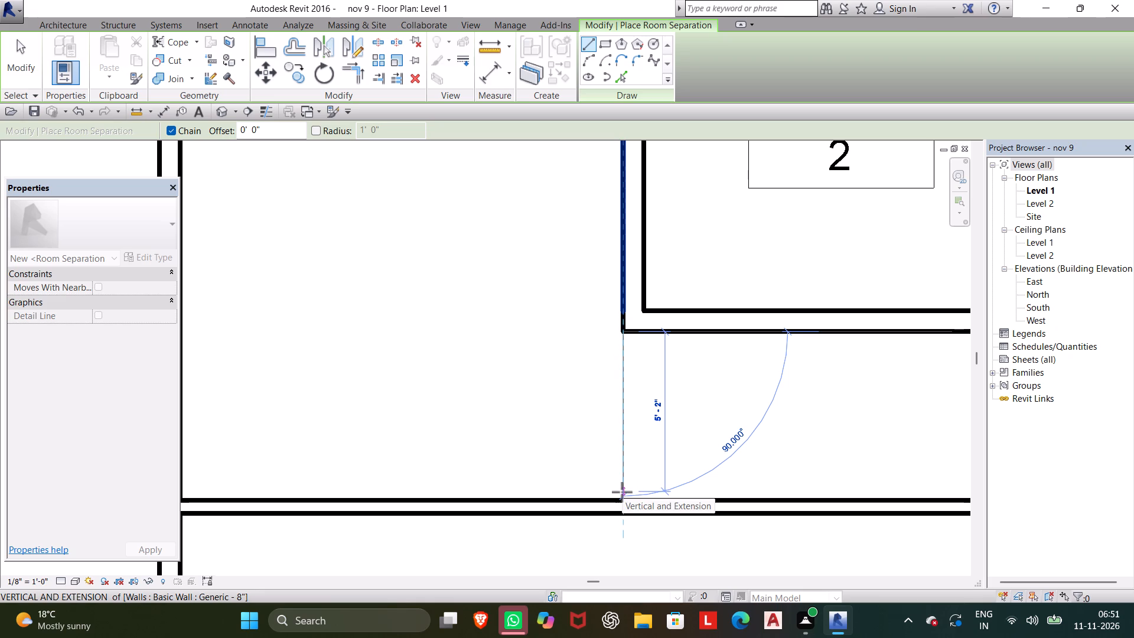
left_click(622, 497)
key("Escape")
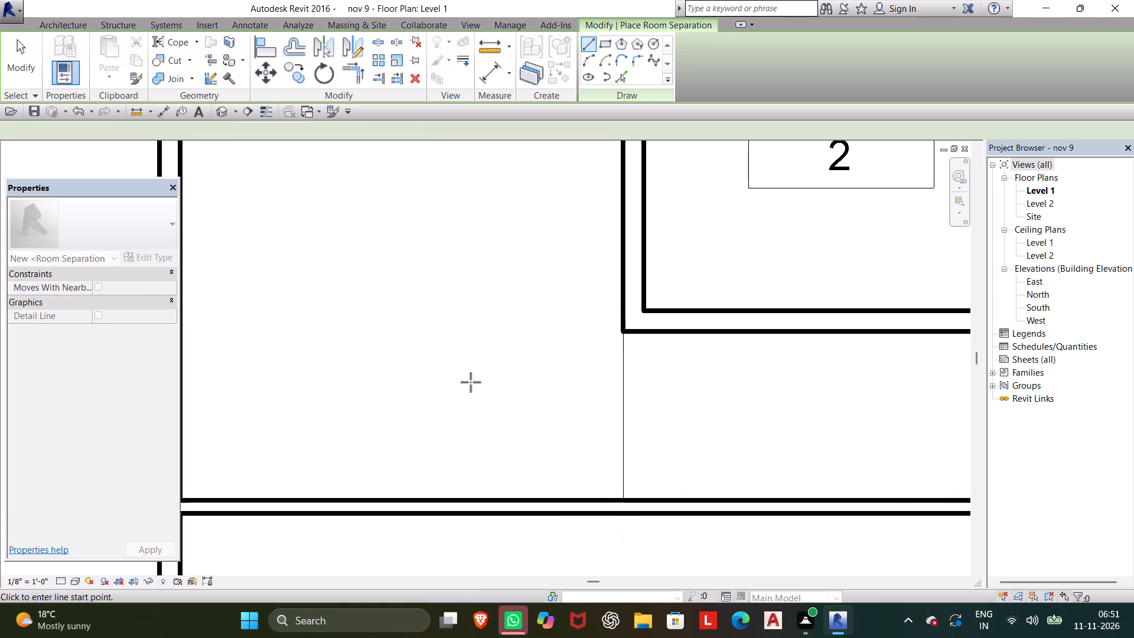
Place tagged rooms in the three separated spaces: left of, directly below and right of the central room.
scroll(505, 360, "down", 4)
scroll(535, 242, "down", 1)
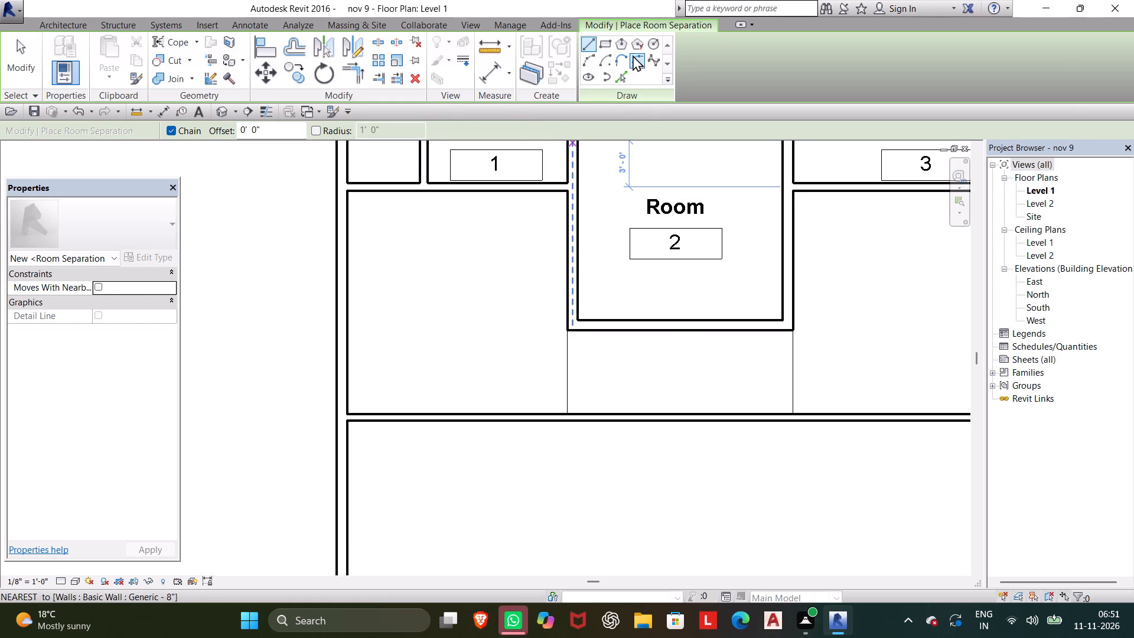
left_click(644, 99)
left_click(53, 17)
left_click(55, 25)
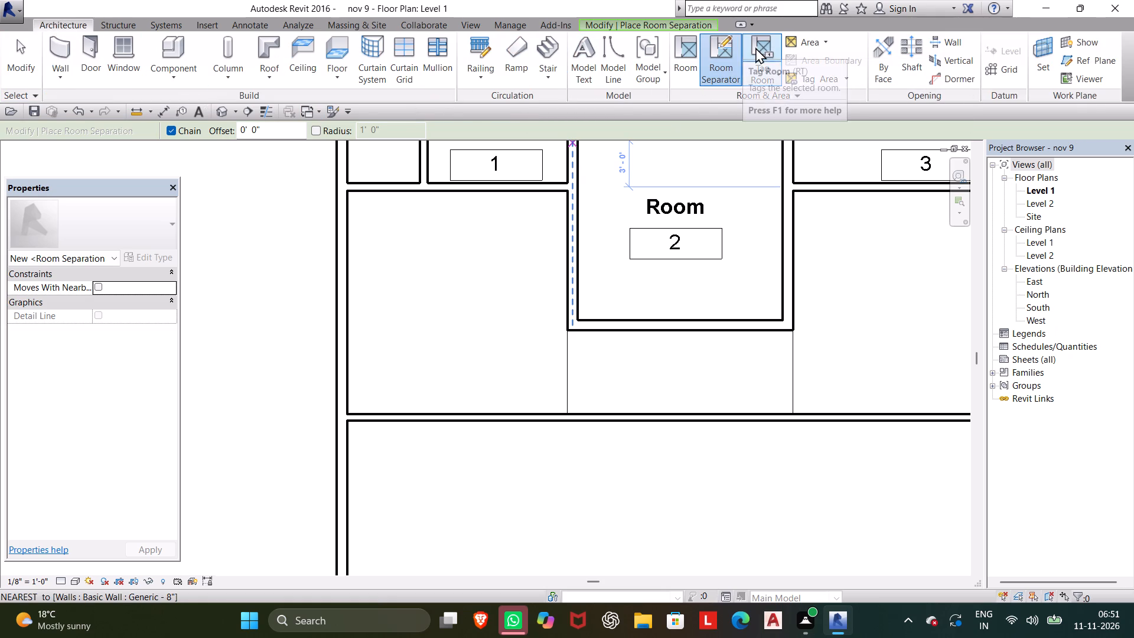
left_click(693, 50)
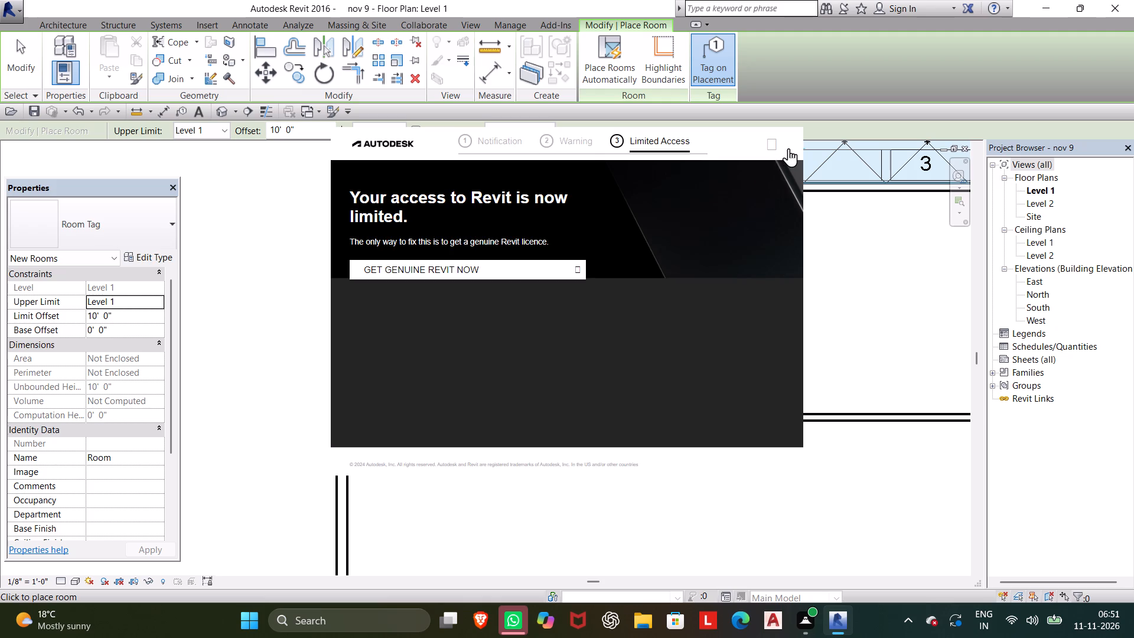
left_click(773, 145)
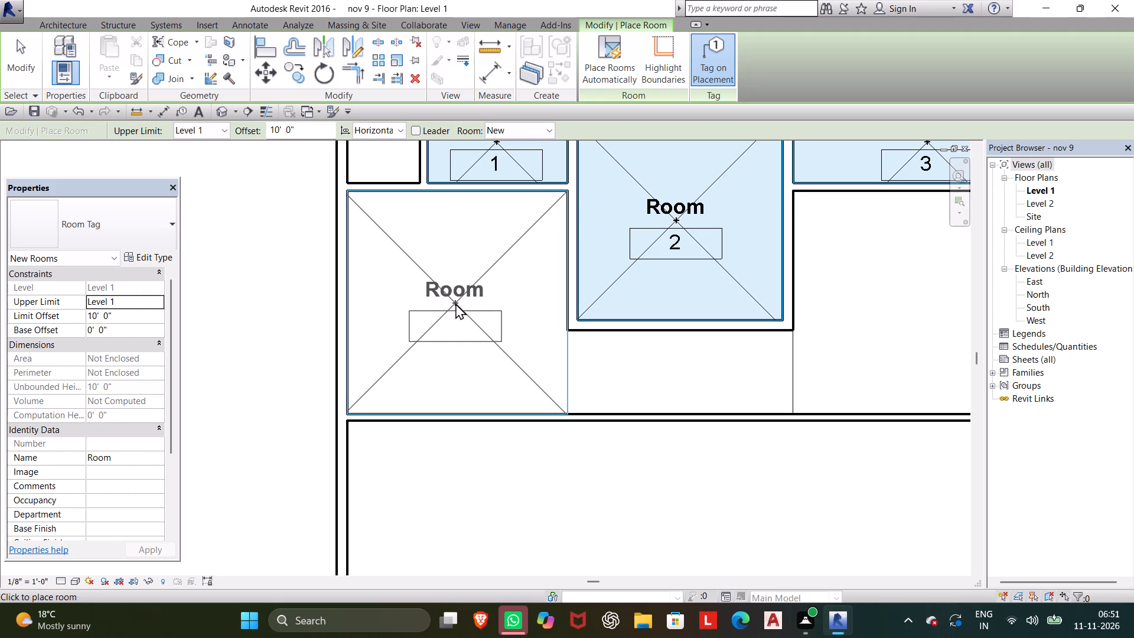
left_click(457, 303)
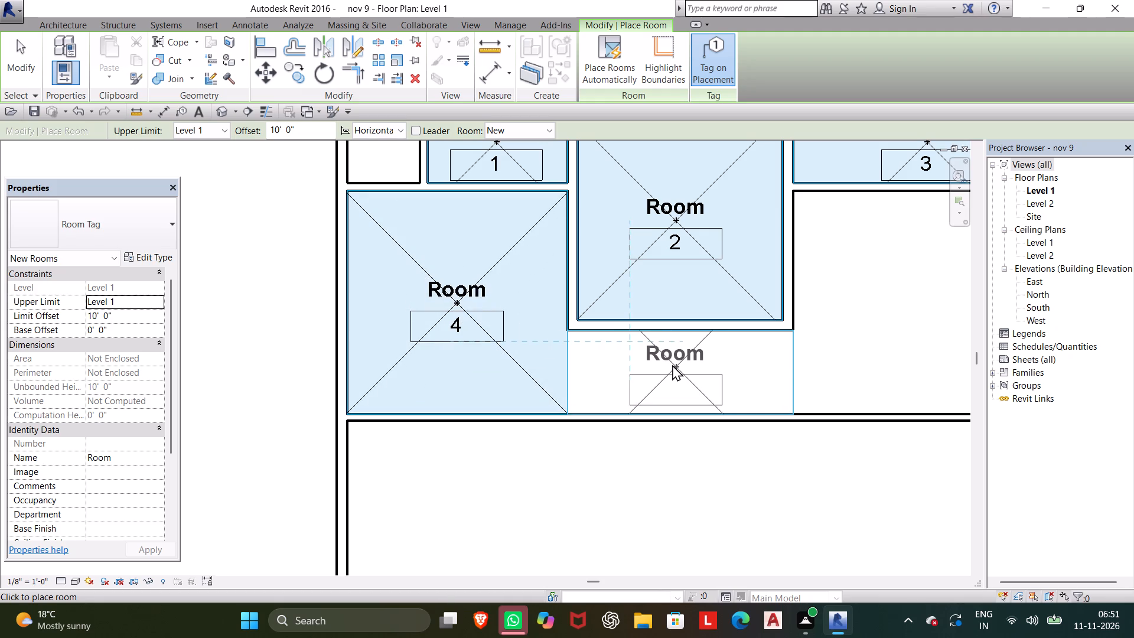
left_click(672, 364)
middle_click_drag(882, 413, 794, 418)
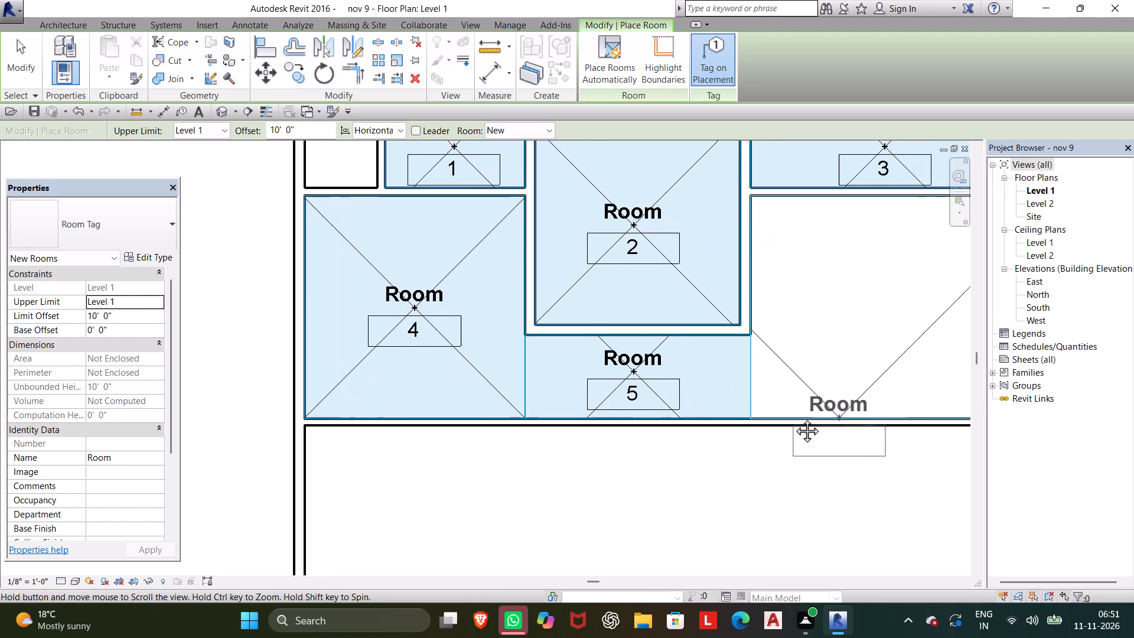
middle_click_drag(794, 418, 550, 436)
scroll(550, 436, "up", 1)
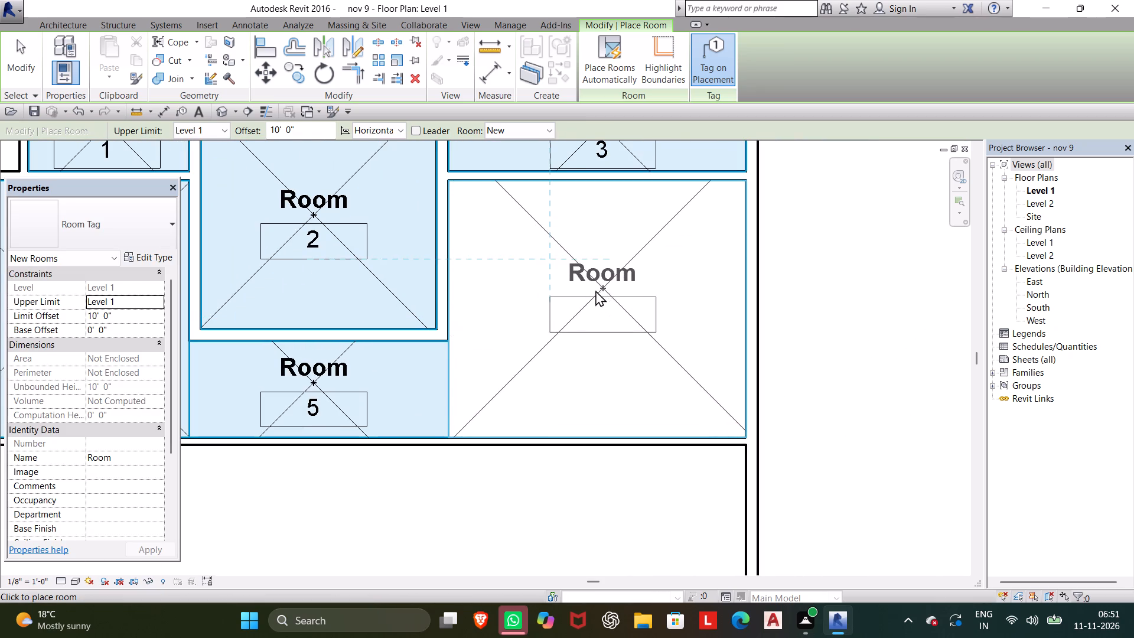
left_click(592, 301)
scroll(603, 311, "down", 4)
middle_click_drag(603, 311, 613, 305)
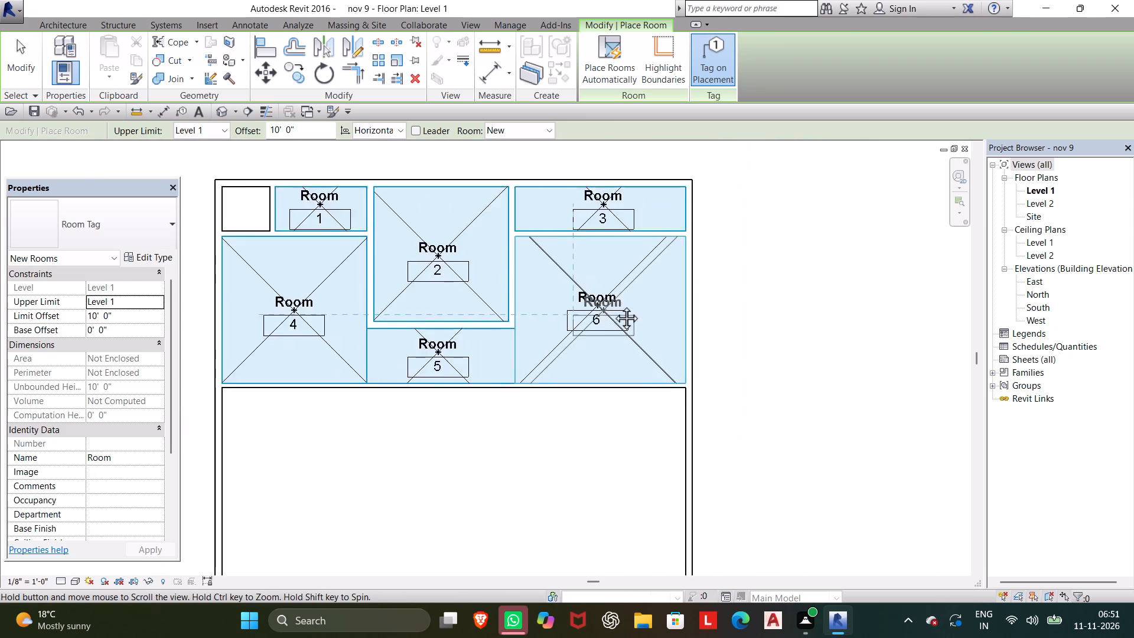
Place a tagged room in the small empty first space of the top strip and end room placement.
middle_click_drag(613, 305, 702, 138)
scroll(702, 138, "up", 1)
scroll(712, 213, "down", 4)
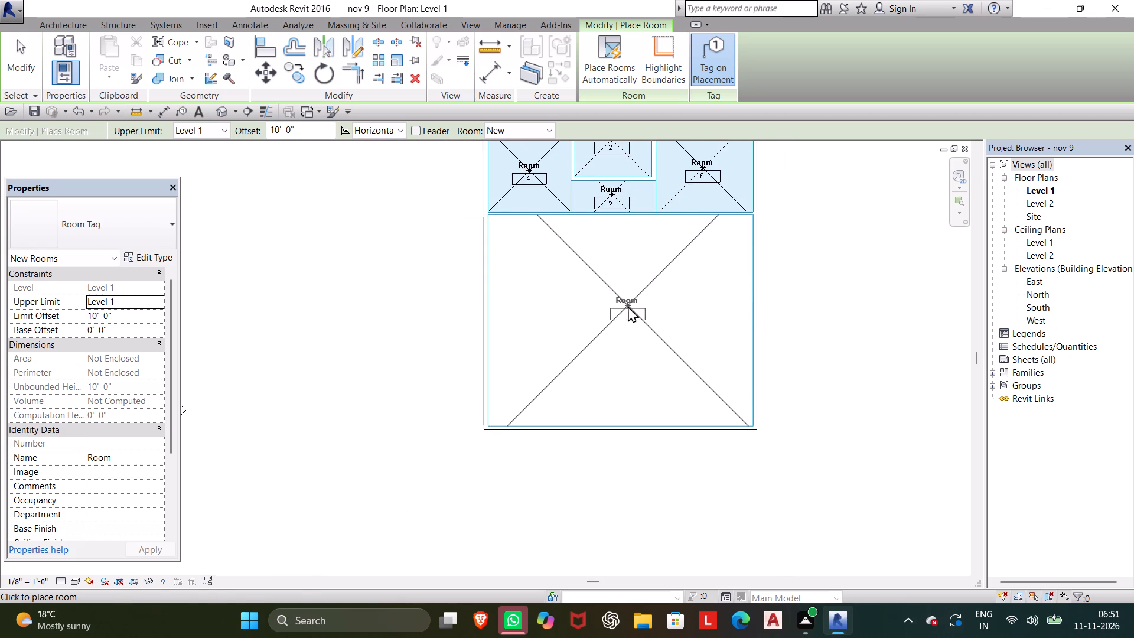
scroll(627, 306, "down", 2)
middle_click_drag(627, 307, 653, 424)
scroll(653, 424, "up", 1)
scroll(552, 253, "up", 6)
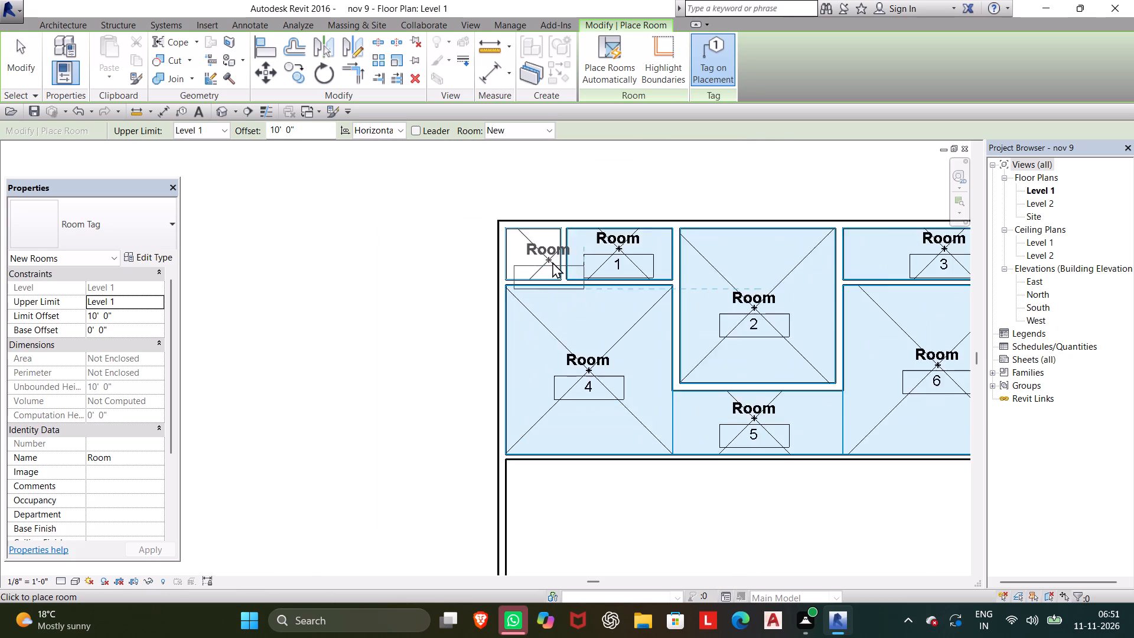
scroll(552, 262, "up", 9)
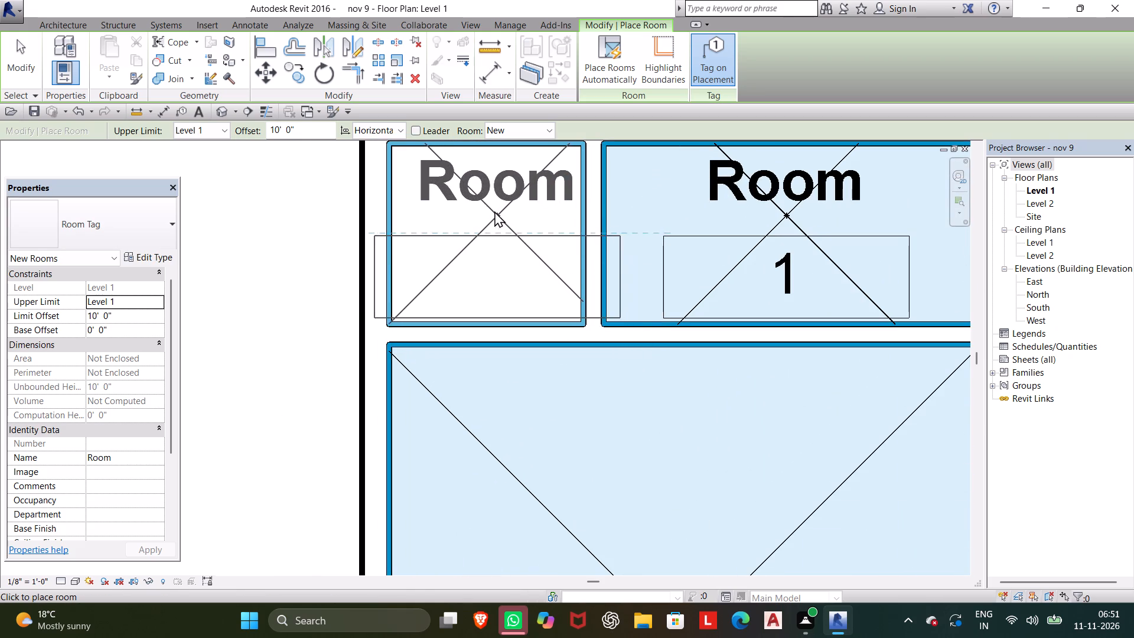
scroll(485, 197, "down", 2)
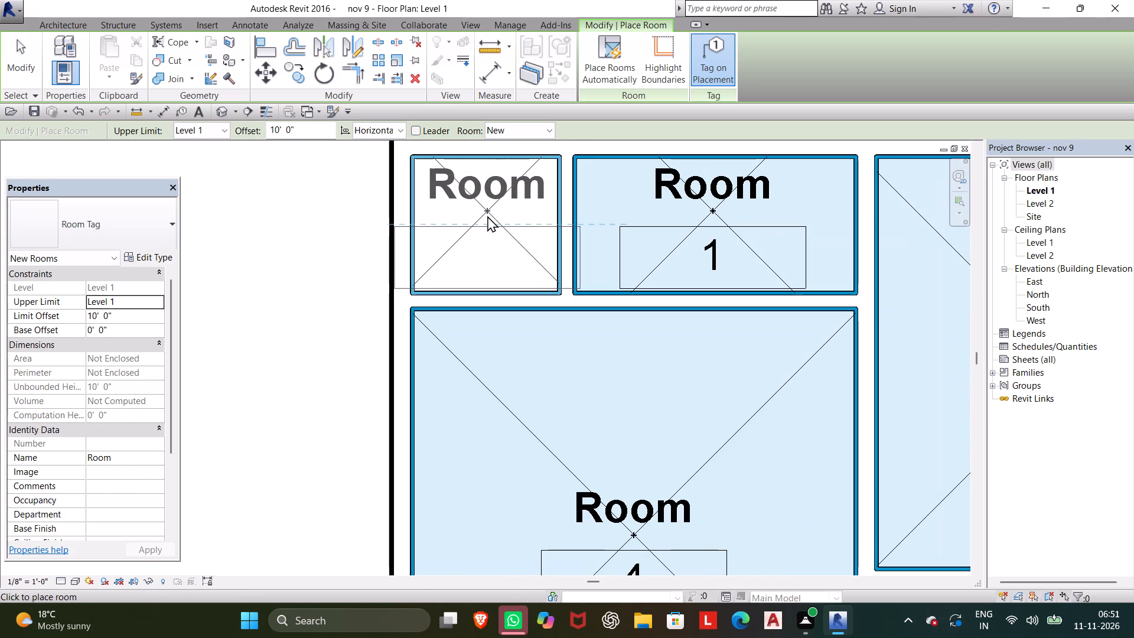
left_click(487, 216)
scroll(524, 255, "down", 7)
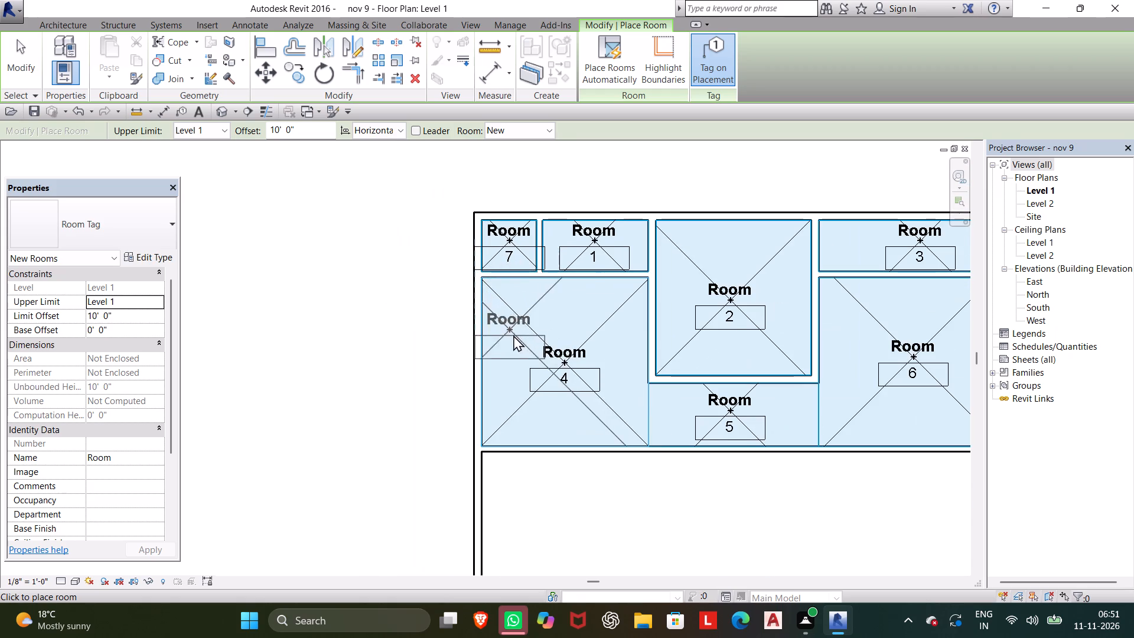
key("Escape")
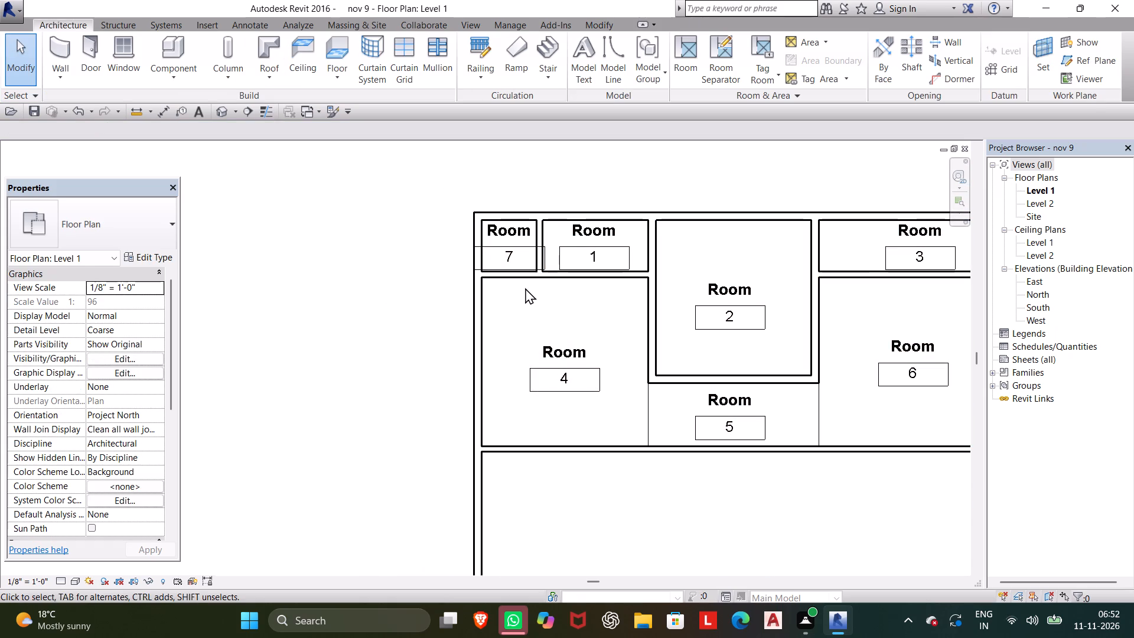
Renumber the top strip's first two rooms from the left as 1 and 2.
left_click(512, 255)
scroll(523, 285, "up", 4)
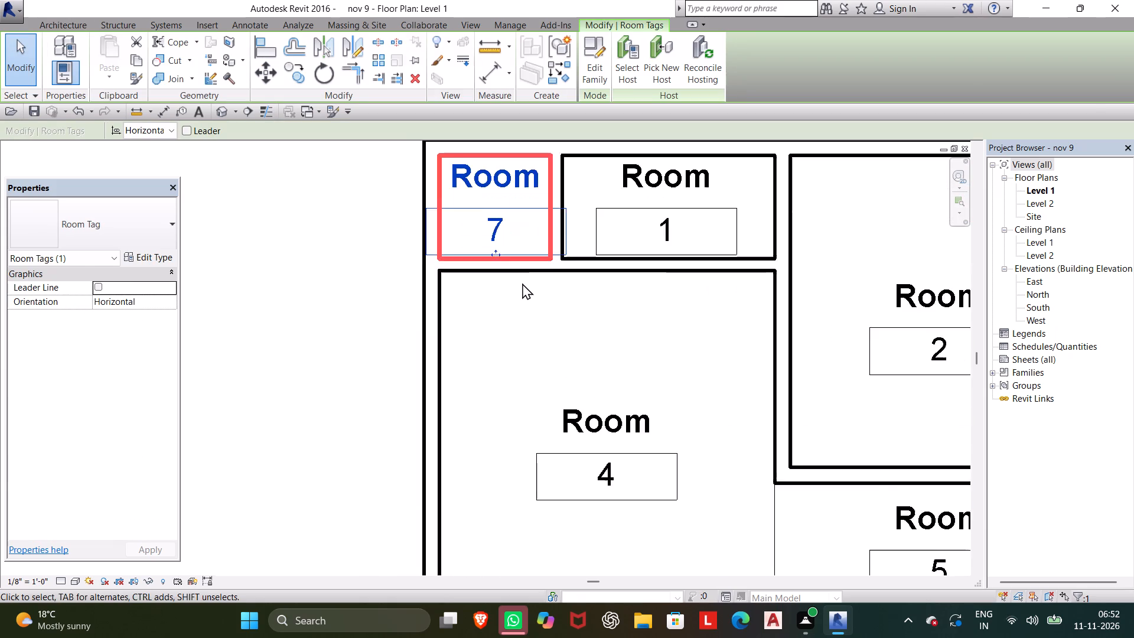
scroll(522, 283, "up", 2)
left_click(508, 234)
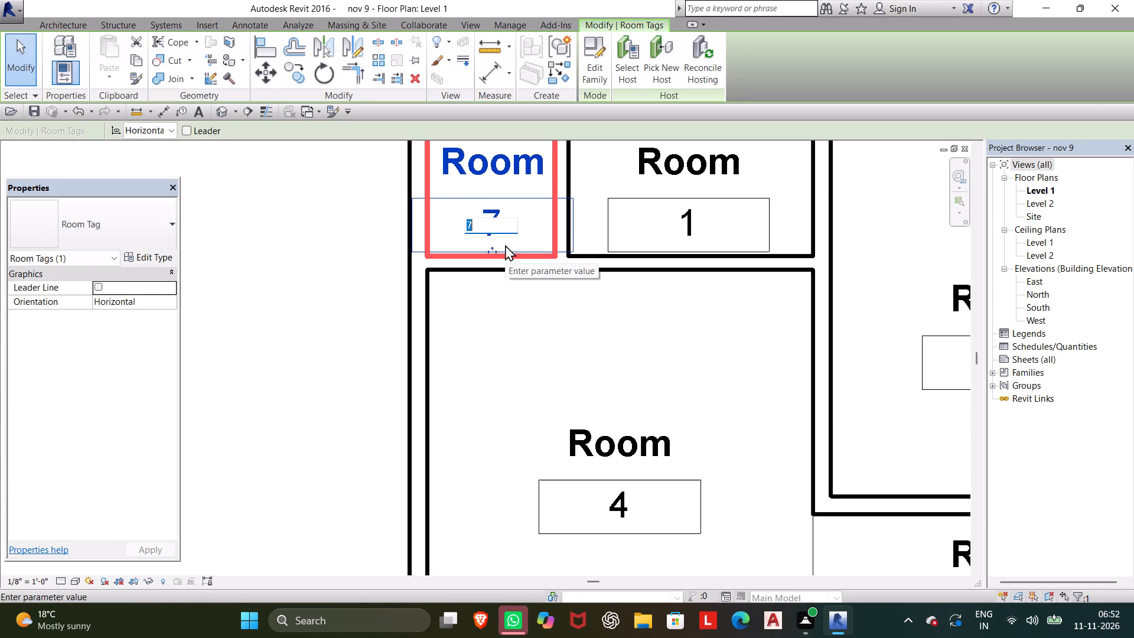
key("1")
key("Return")
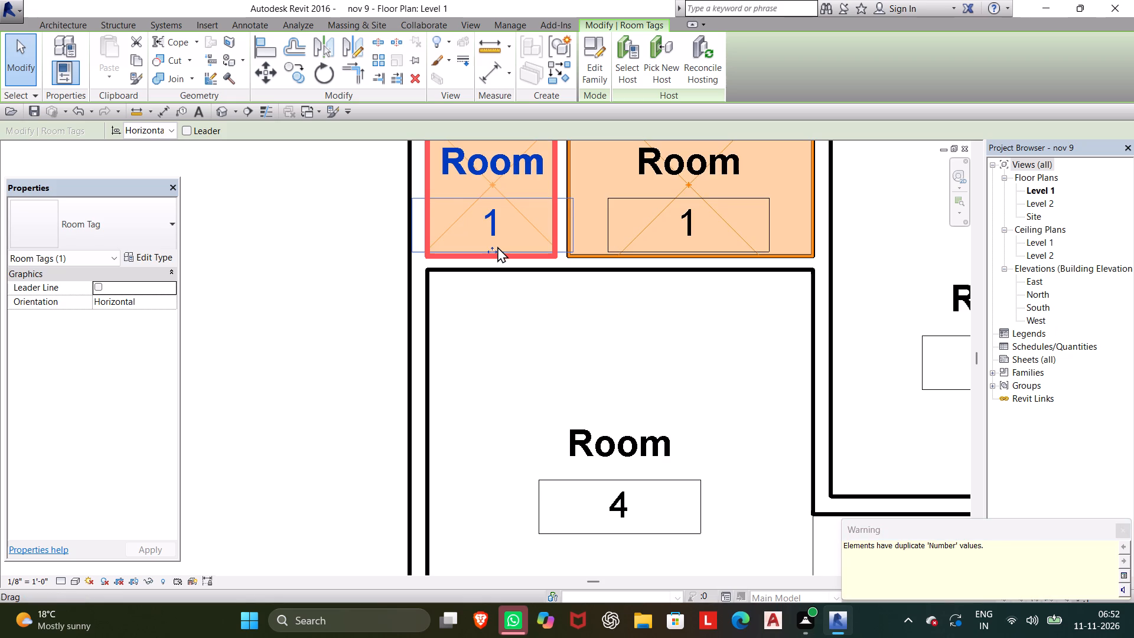
left_click(719, 239)
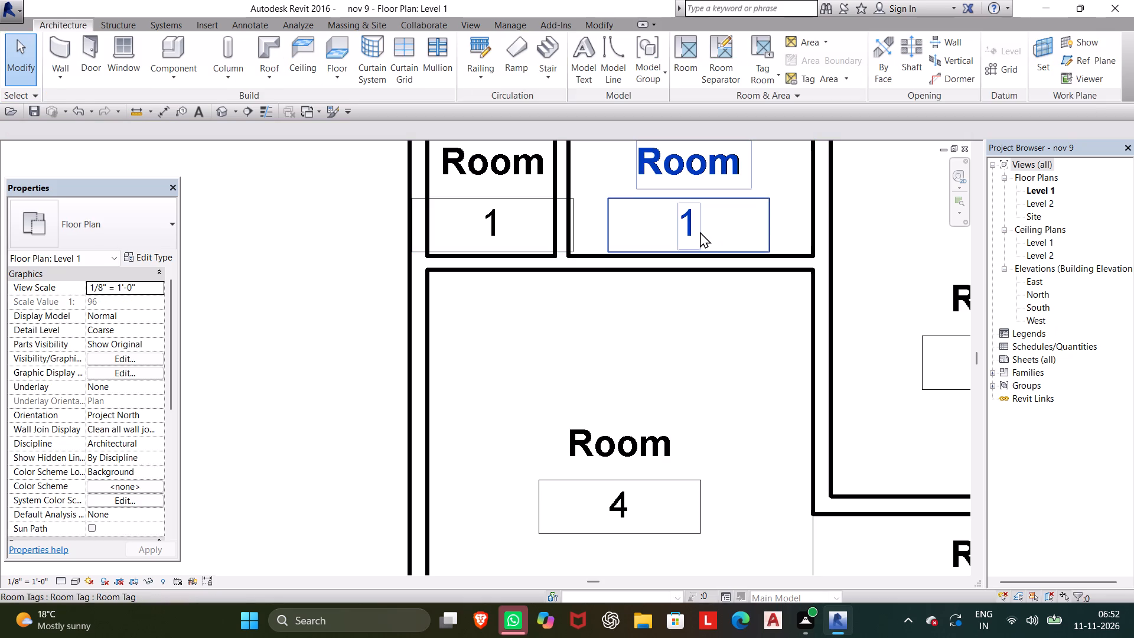
left_click(699, 228)
left_click(703, 228)
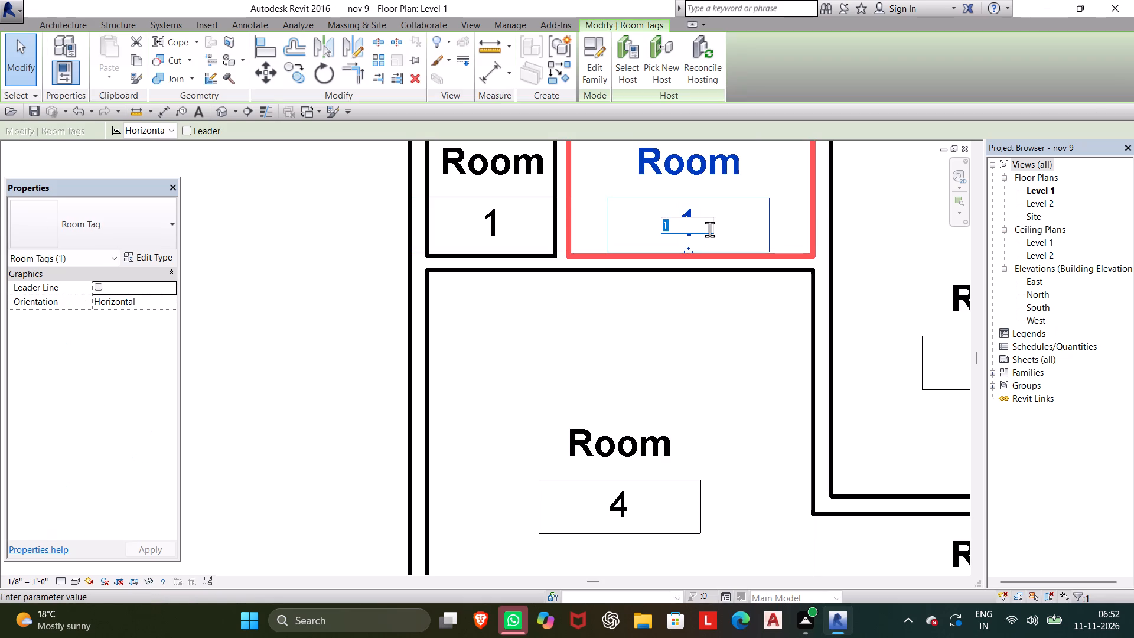
key("2")
key("Return")
Renumber the large central room as 3 and the top strip's right-hand room as 4.
scroll(702, 230, "down", 5)
middle_click_drag(655, 219, 454, 216)
scroll(451, 223, "up", 1)
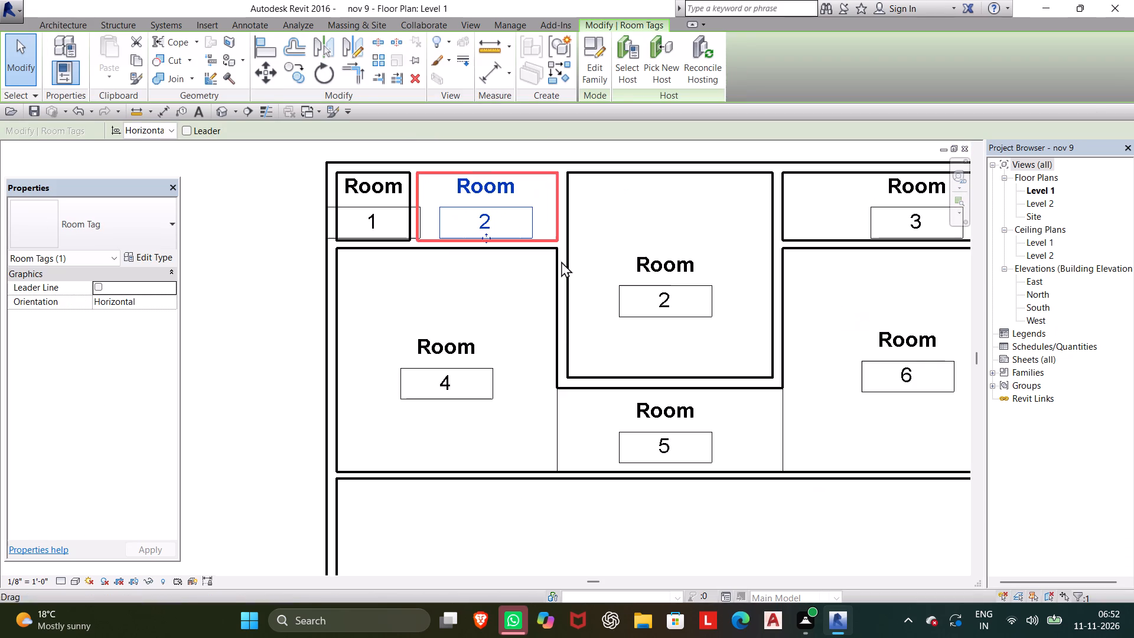
left_click(665, 300)
left_click(654, 301)
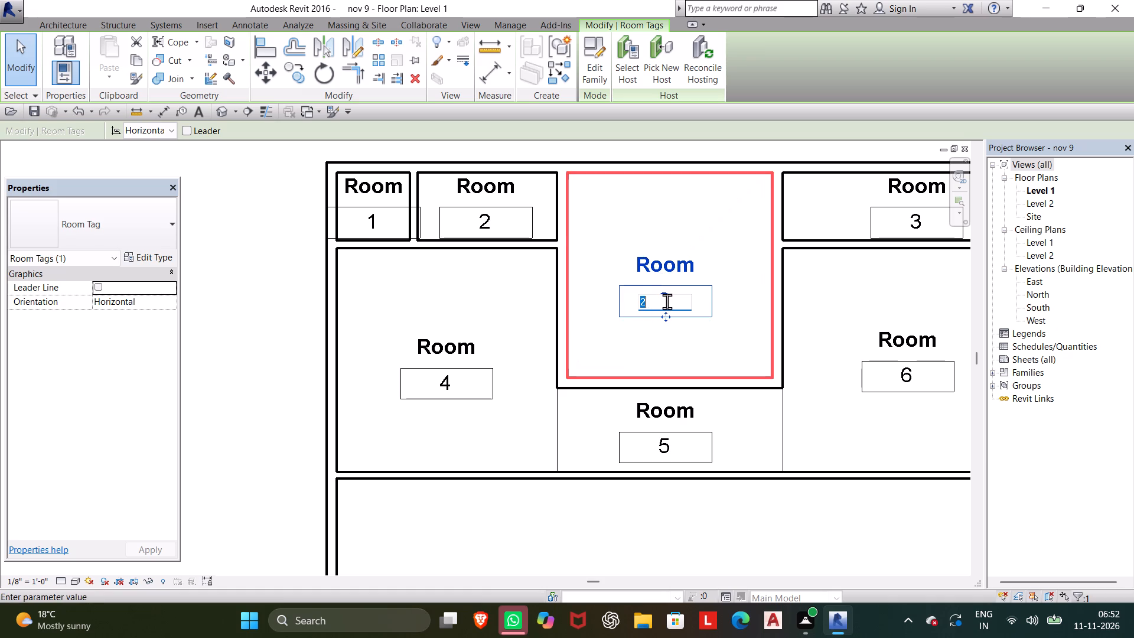
key("3")
key("Return")
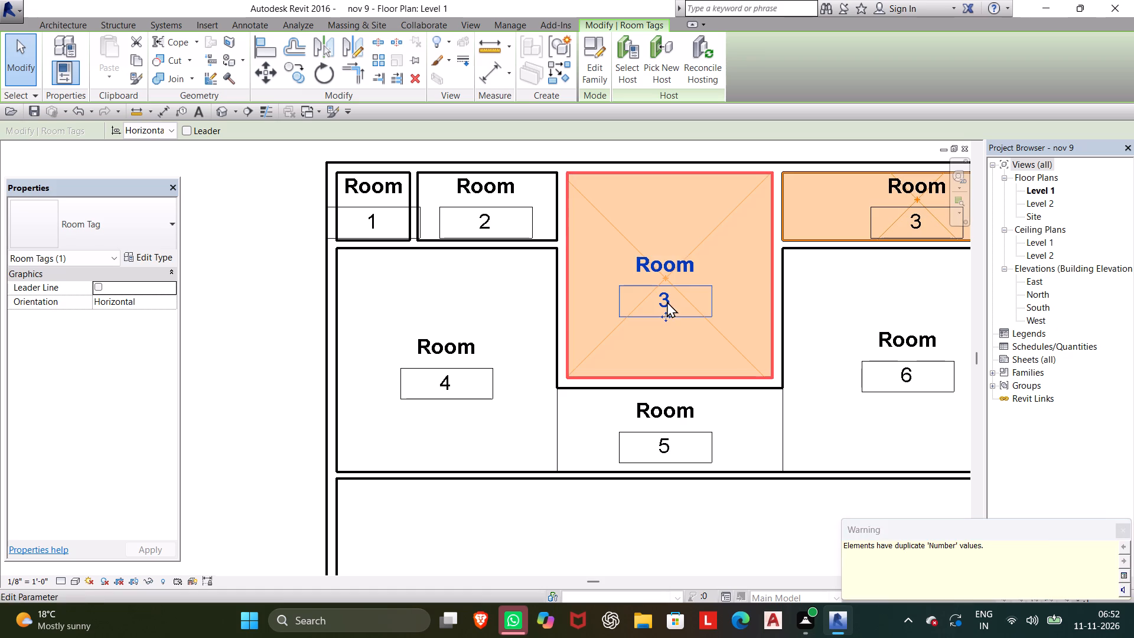
left_click(914, 231)
left_click(915, 229)
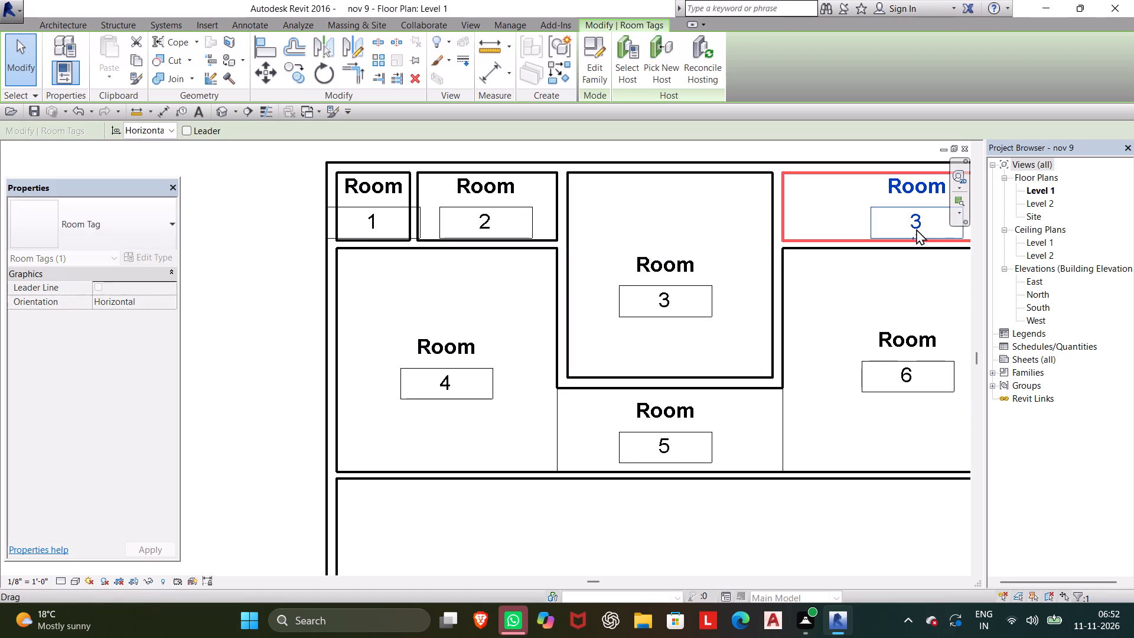
left_click(916, 229)
left_click(917, 223)
key("4")
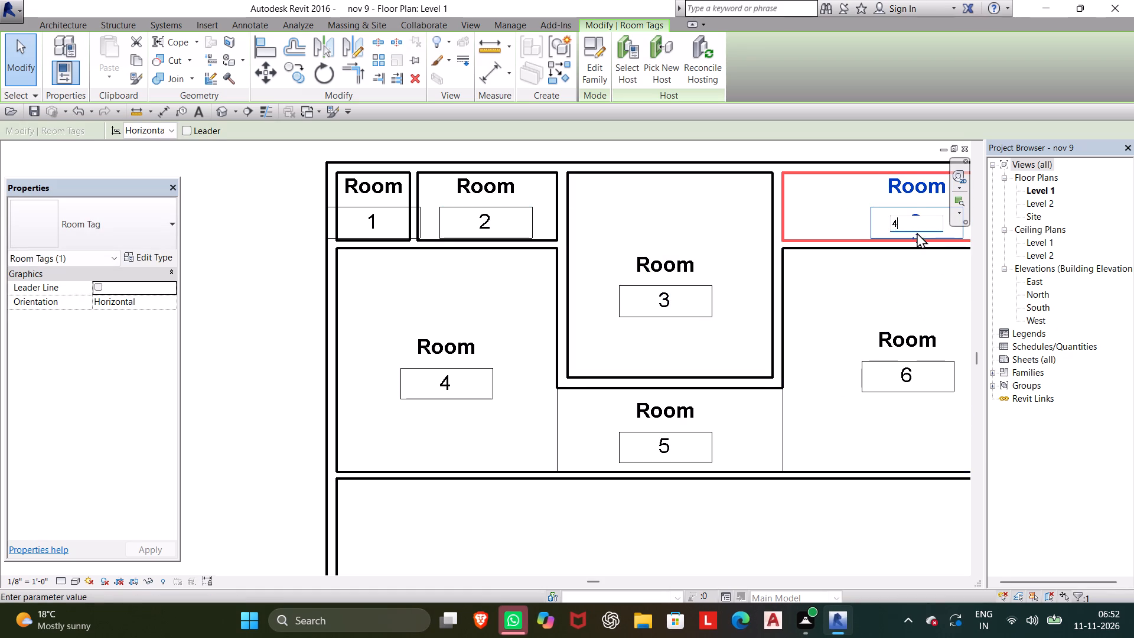
key("Return")
Renumber the room left of the central room as 5 and the one directly below it as 6.
left_click(445, 385)
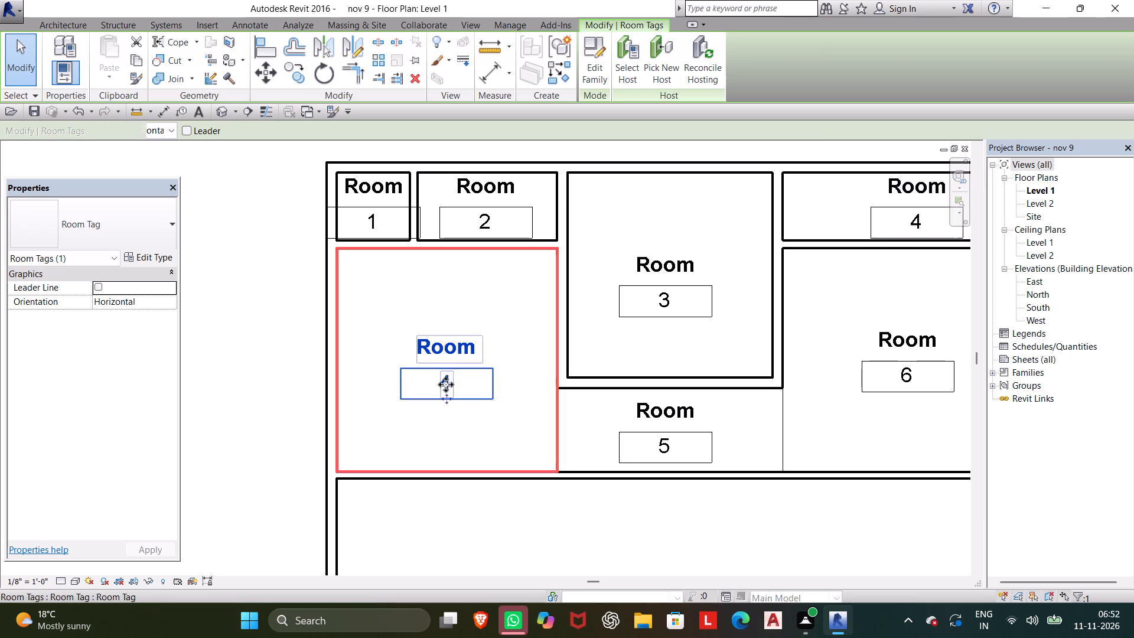
left_click_drag(447, 385, 452, 388)
key("5")
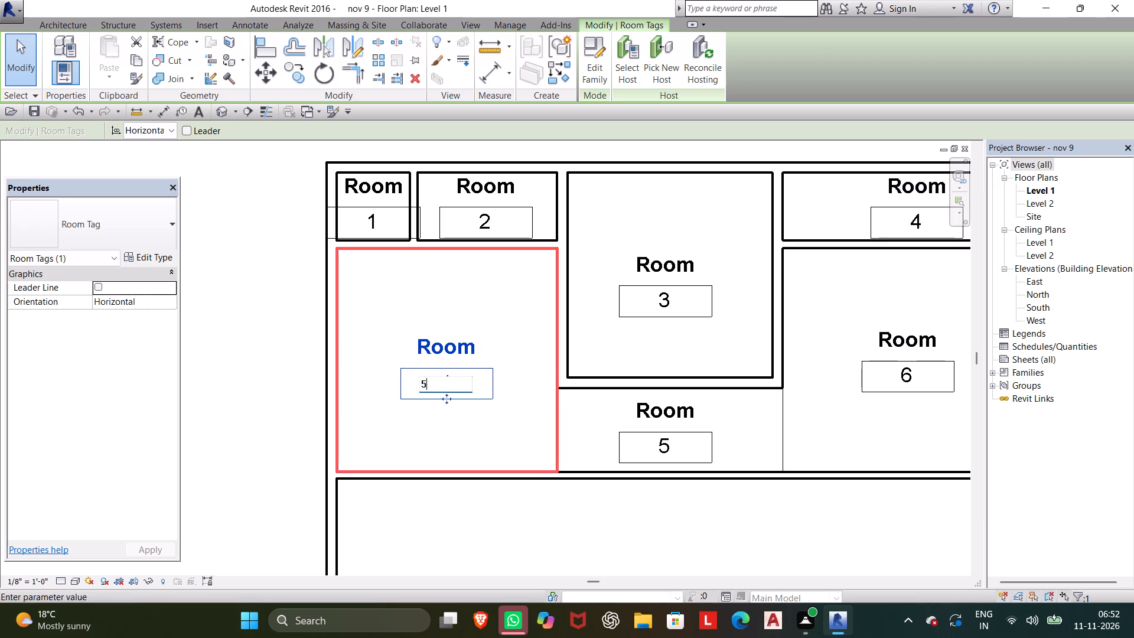
key("Return")
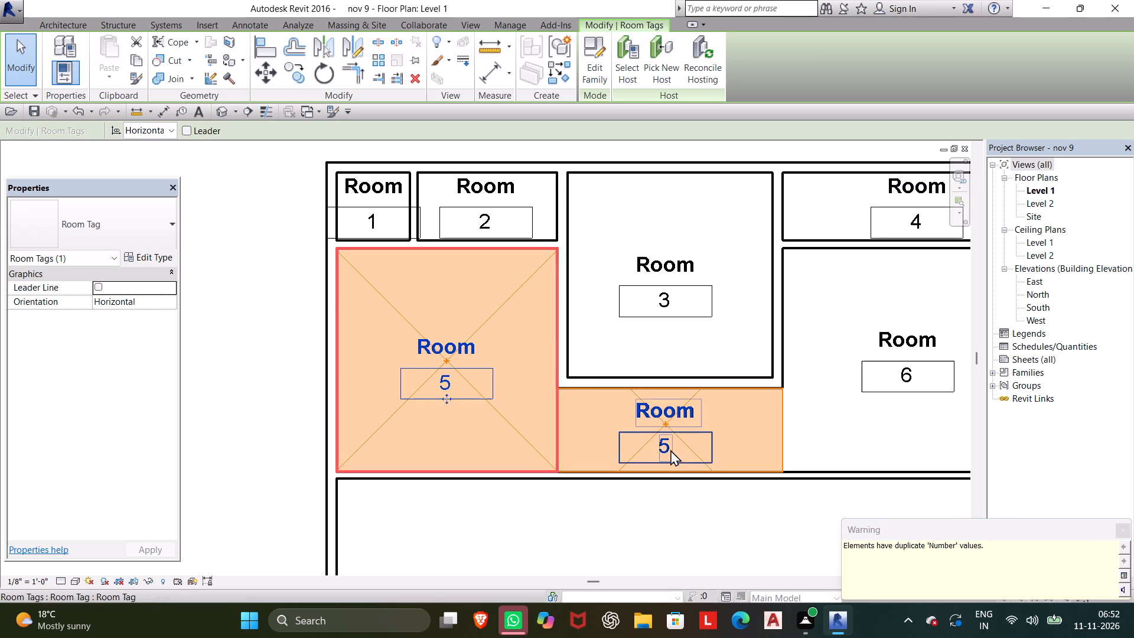
left_click(669, 450)
left_click(667, 454)
left_click(657, 444)
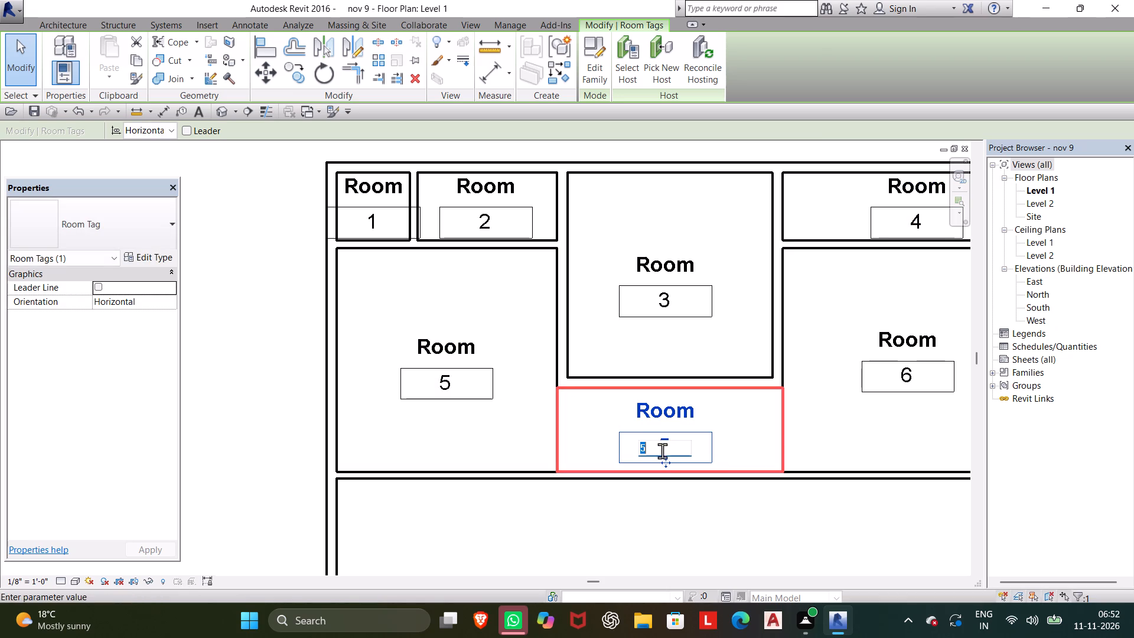
key("6")
key("Return")
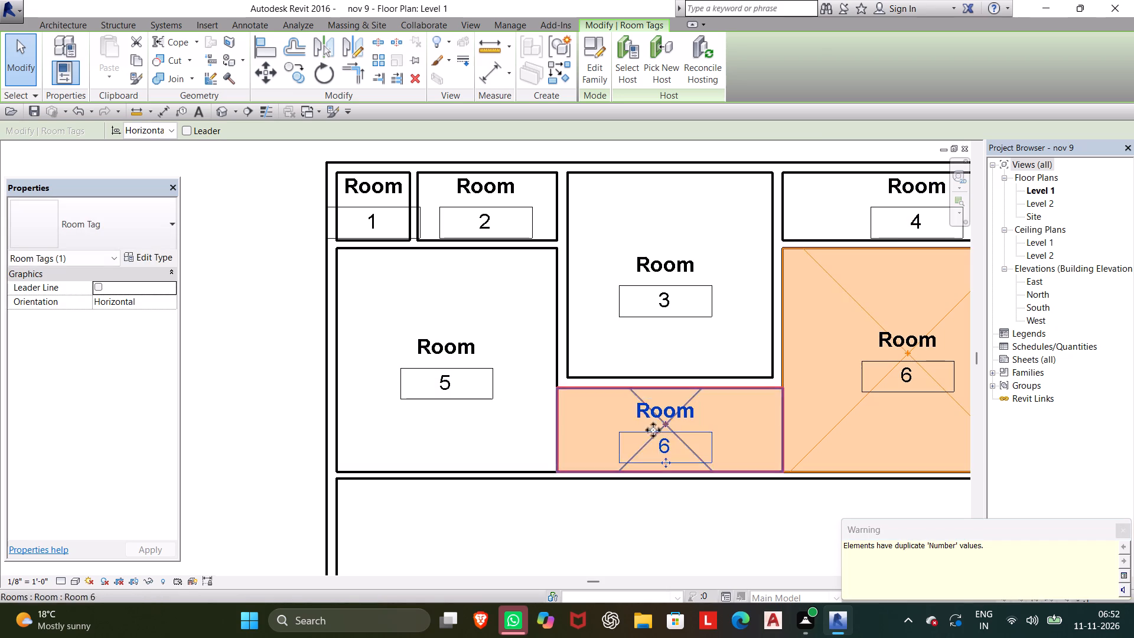
Renumber the large room on the right side, below room 4, as 7.
scroll(653, 420, "down", 4)
middle_click_drag(623, 435, 571, 438)
right_click_drag(588, 437, 571, 438)
scroll(735, 402, "up", 5)
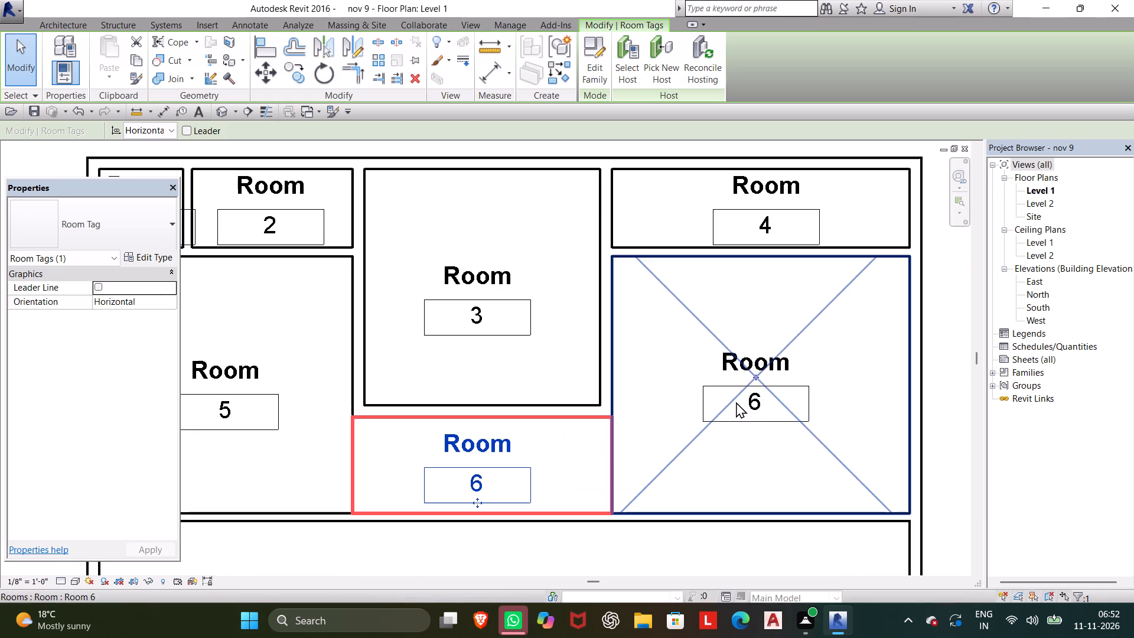
left_click(755, 398)
left_click(755, 398)
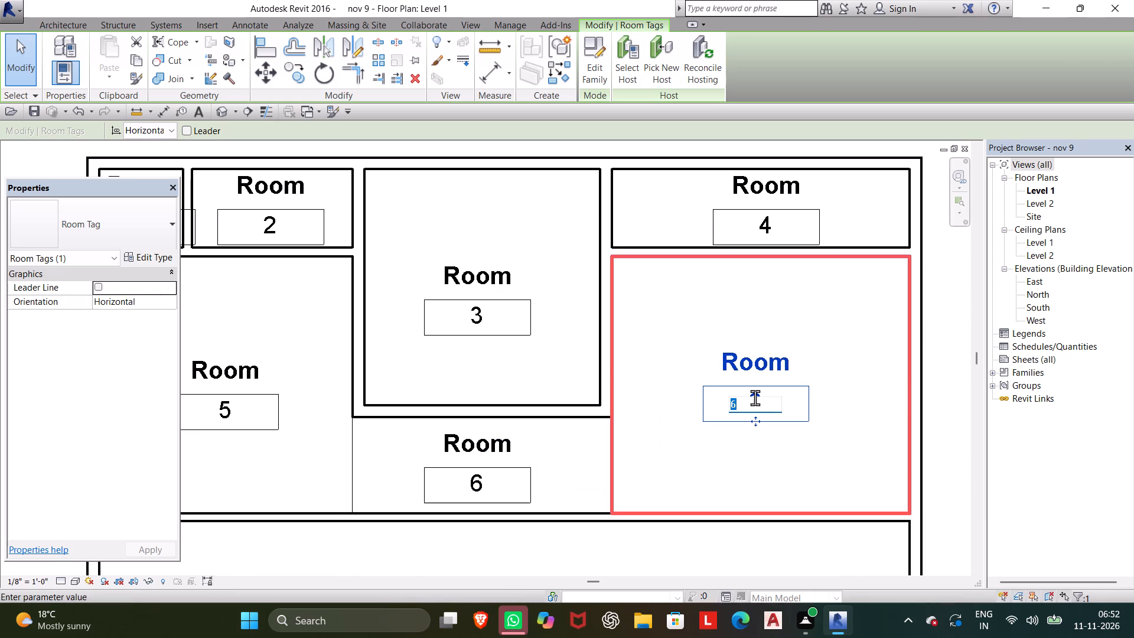
key("7")
key("Return")
left_click(770, 447)
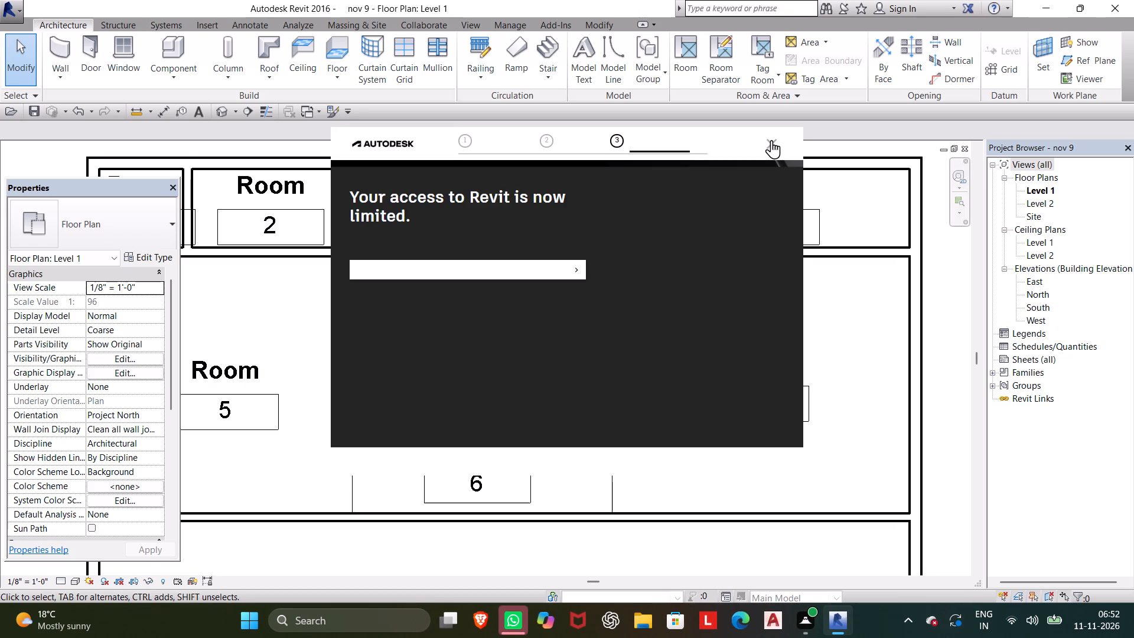
Close the Autodesk access notice.
left_click(771, 140)
Use Tag All Not Tagged to apply the Room Tags category to all objects in the current view.
scroll(712, 302, "down", 1)
middle_click_drag(718, 316, 731, 326)
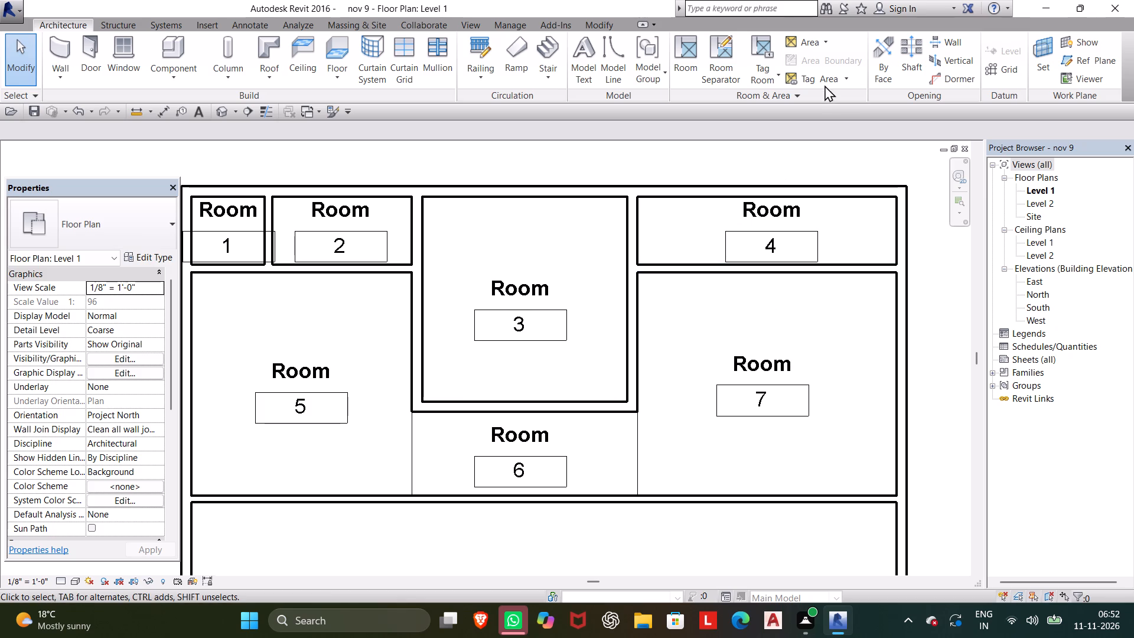
left_click(846, 76)
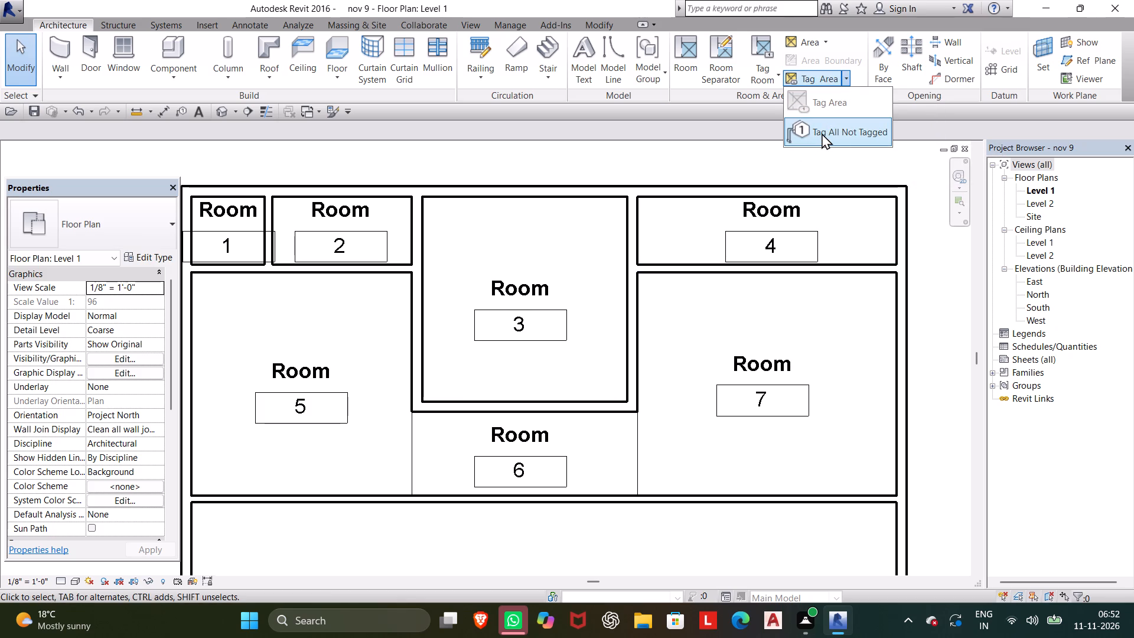
left_click(847, 77)
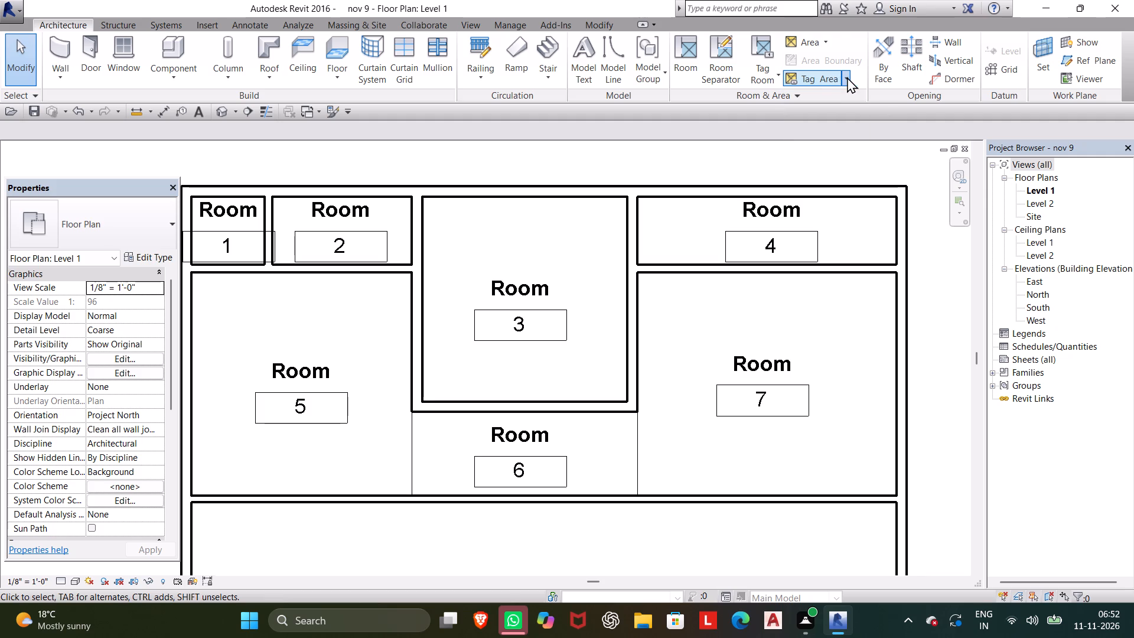
left_click(814, 81)
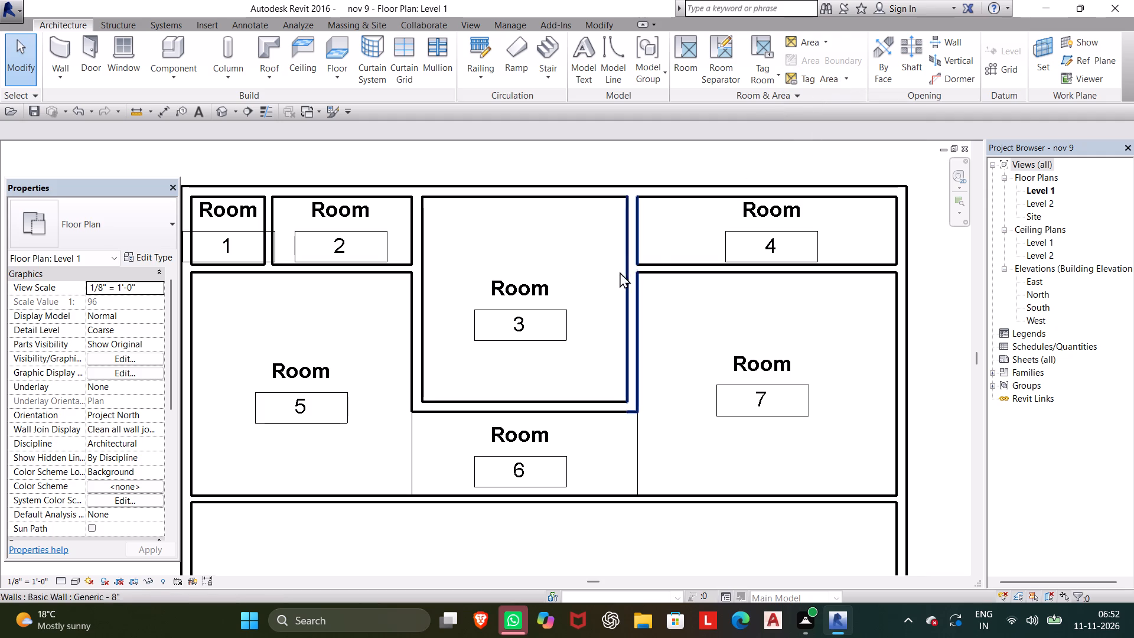
left_click(790, 73)
left_click(841, 78)
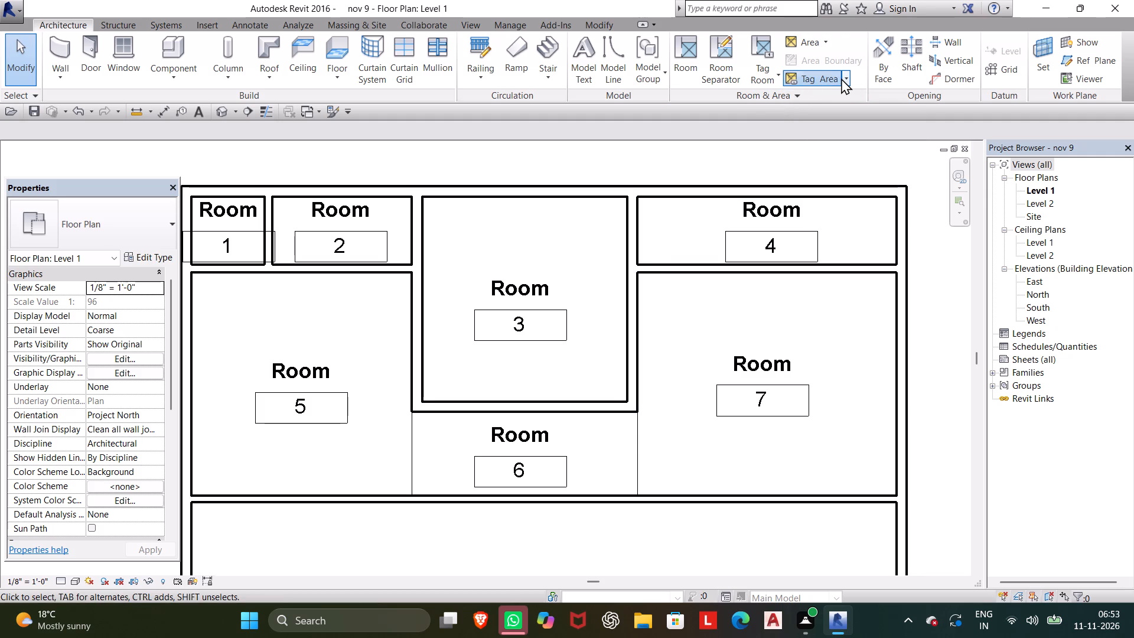
left_click(849, 75)
left_click(839, 123)
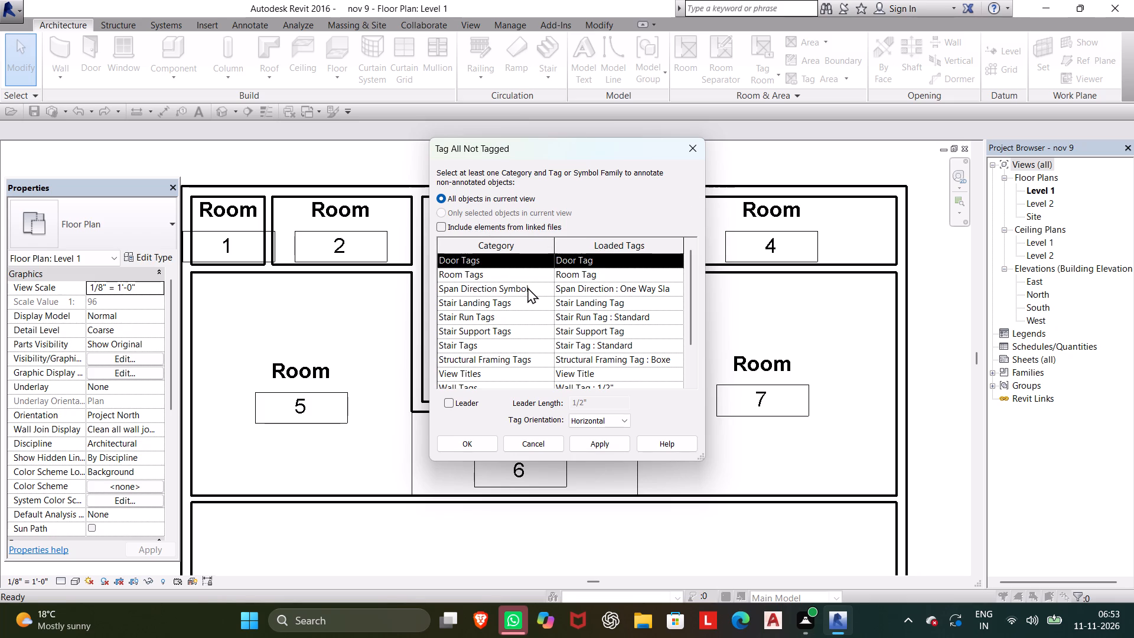
left_click(516, 272)
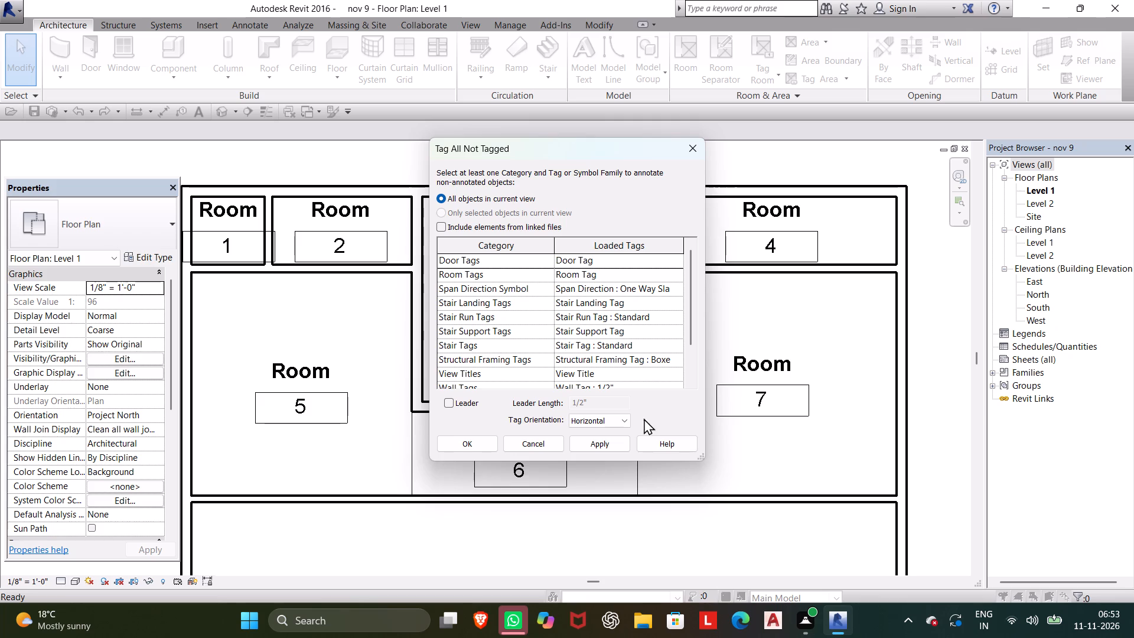
left_click(611, 437)
left_click(603, 445)
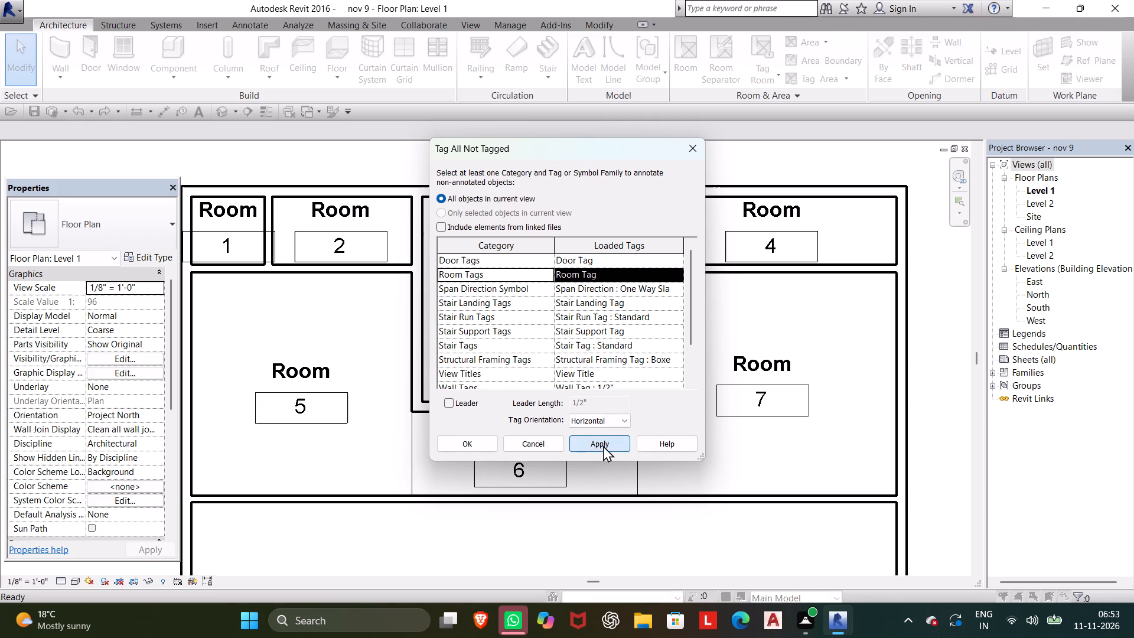
double_click(603, 445)
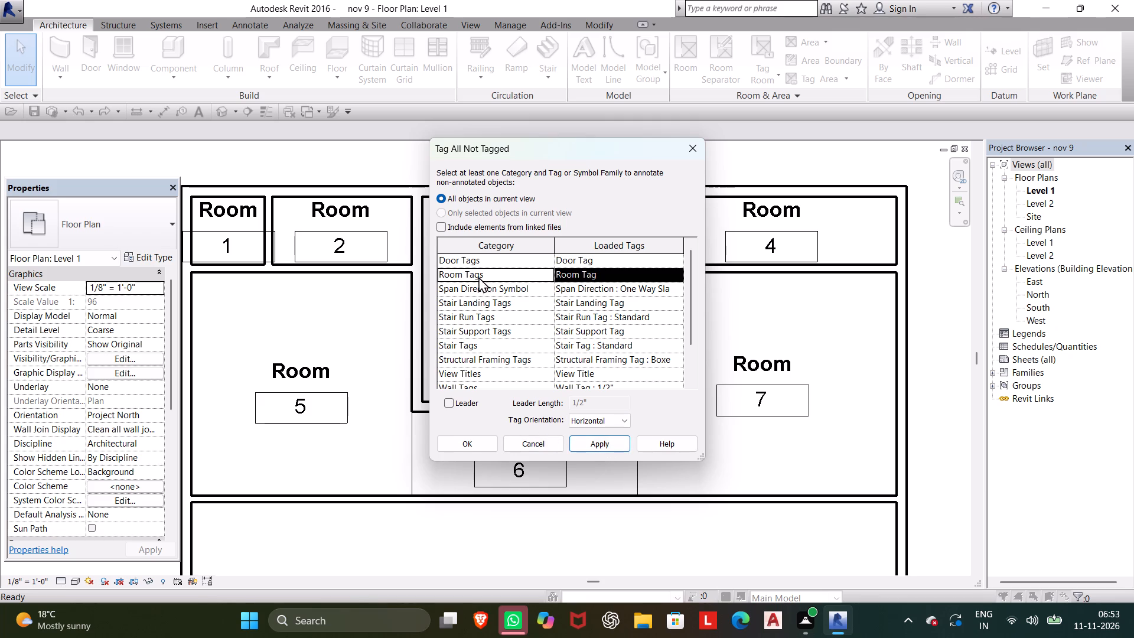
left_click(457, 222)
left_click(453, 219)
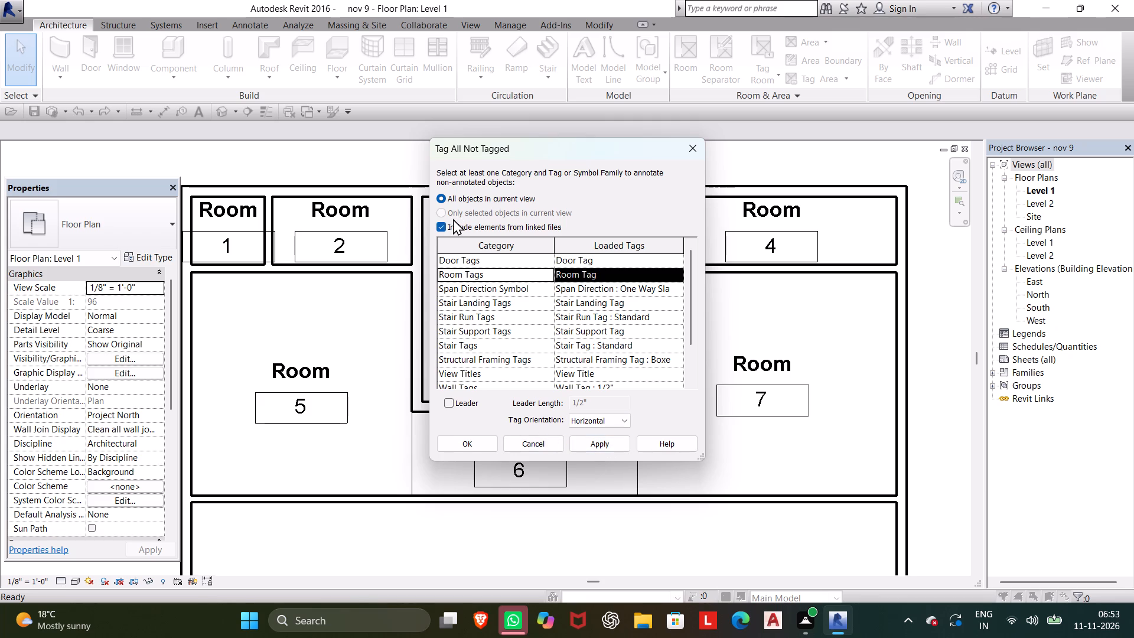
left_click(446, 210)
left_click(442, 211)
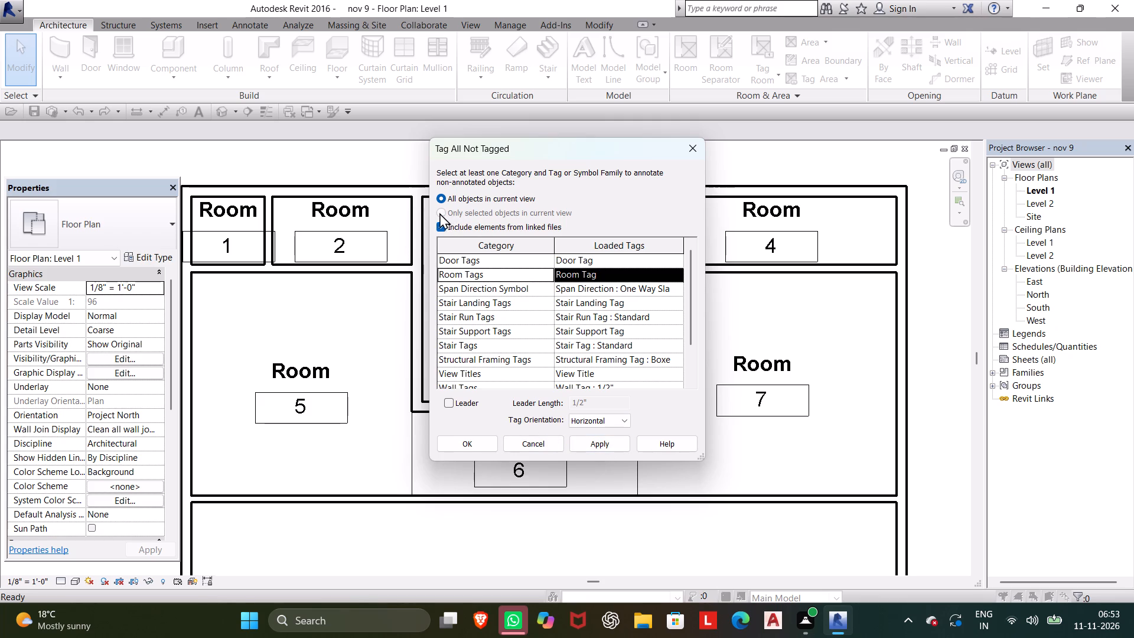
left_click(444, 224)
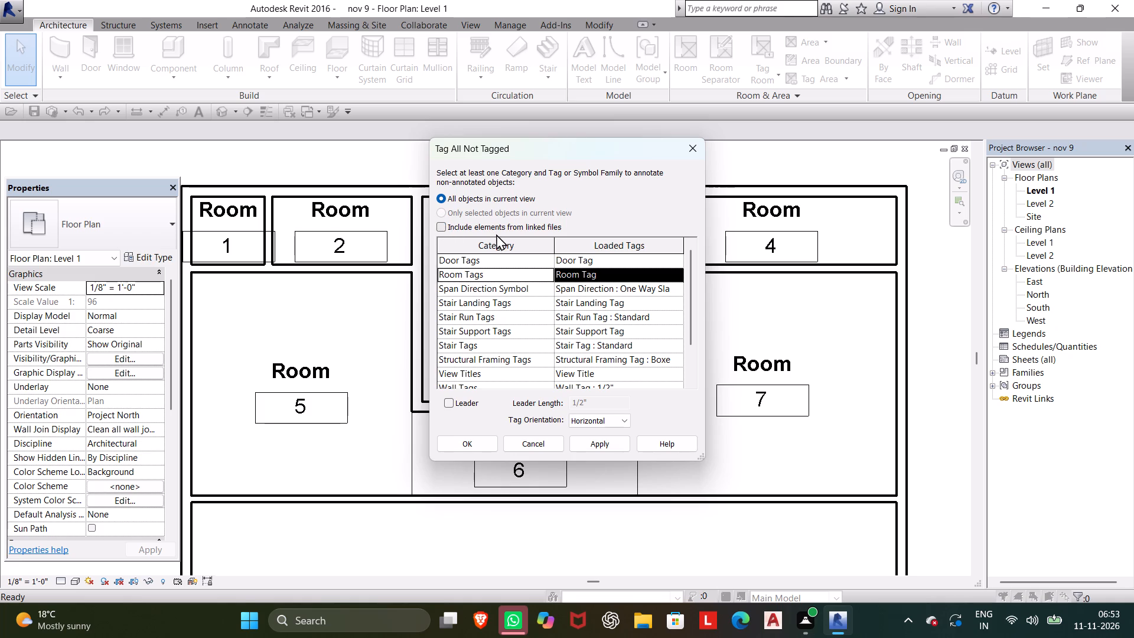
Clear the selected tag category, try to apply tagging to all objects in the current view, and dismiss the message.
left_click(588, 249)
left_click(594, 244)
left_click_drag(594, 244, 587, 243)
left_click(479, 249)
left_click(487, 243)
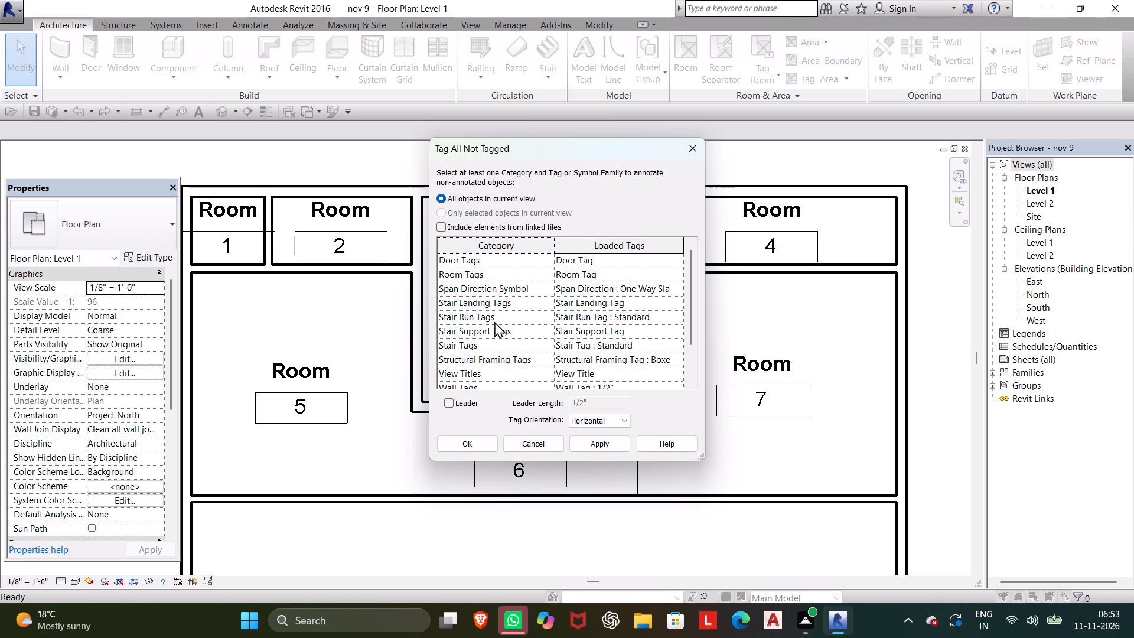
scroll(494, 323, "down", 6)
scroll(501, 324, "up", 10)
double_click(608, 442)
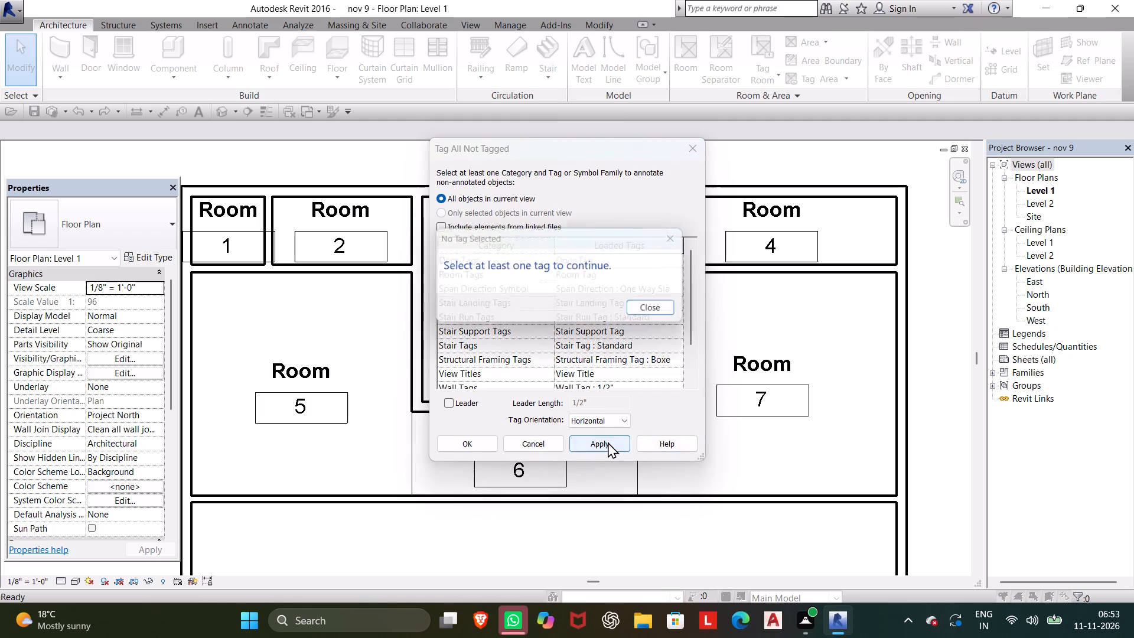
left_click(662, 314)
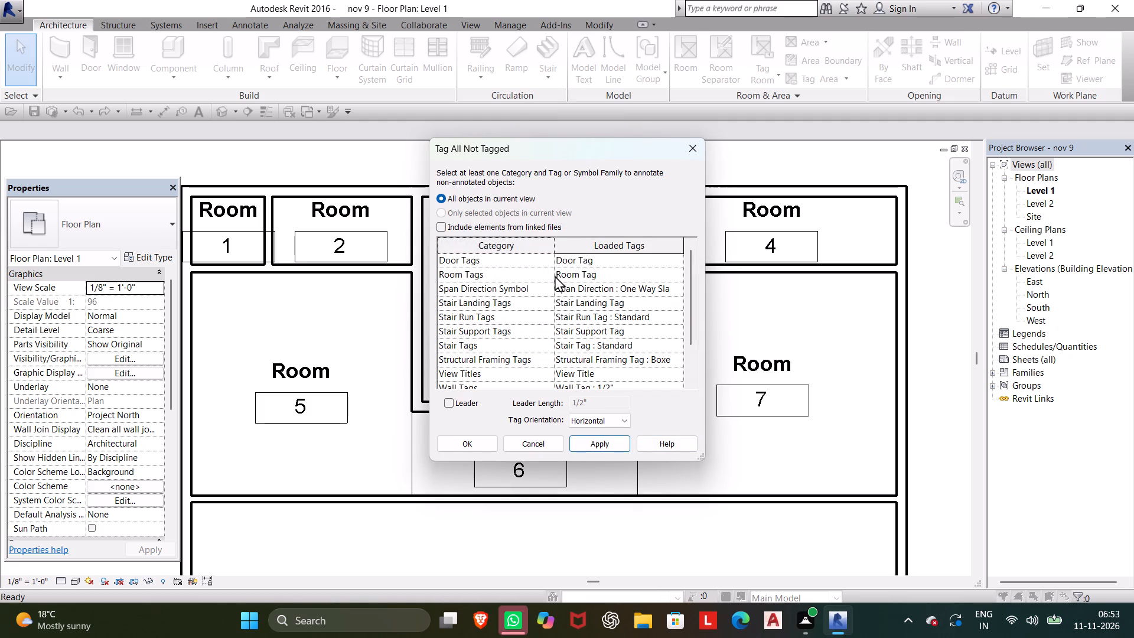
Choose the Door Tags category with the Door Tag family for all objects in the current view and finish Tag All Not Tagged.
scroll(544, 310, "down", 6)
scroll(527, 317, "up", 10)
left_click(601, 256)
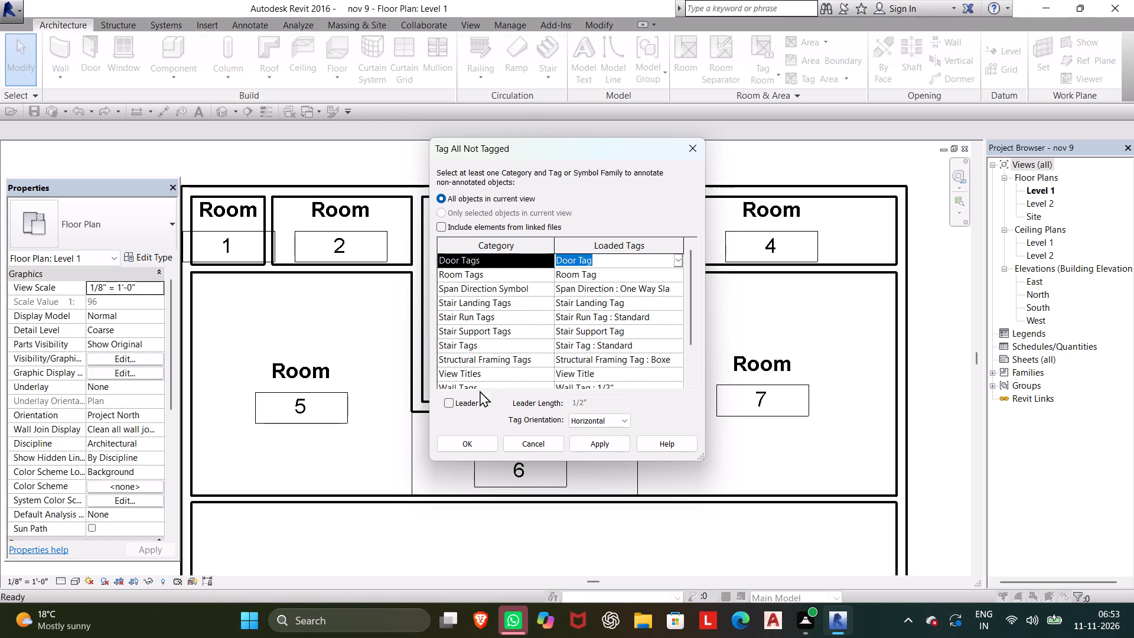
left_click(484, 442)
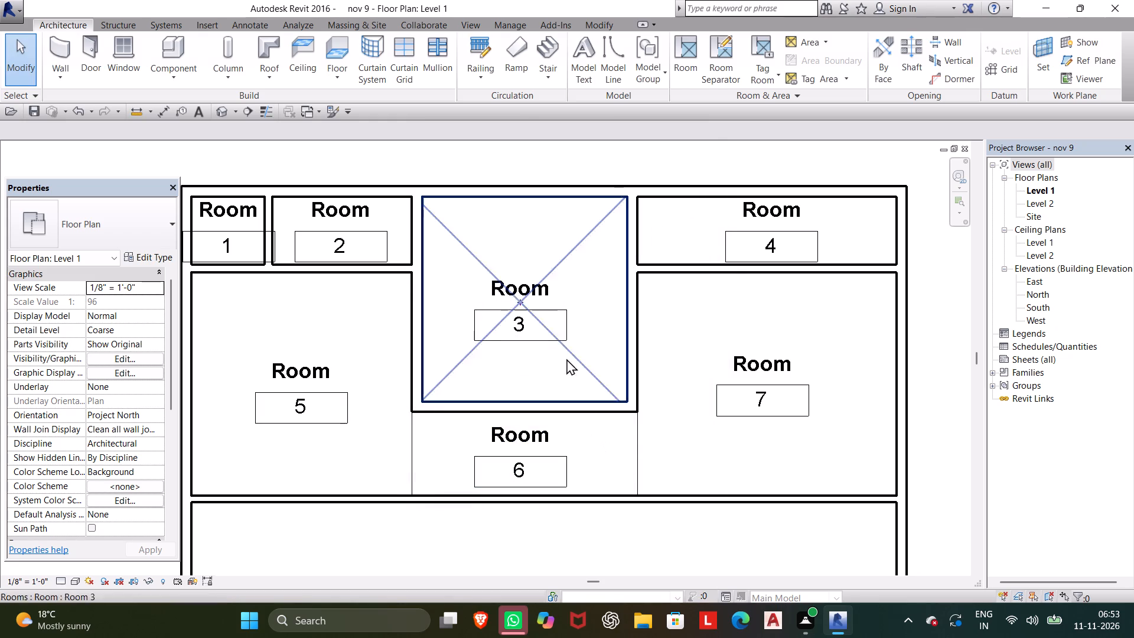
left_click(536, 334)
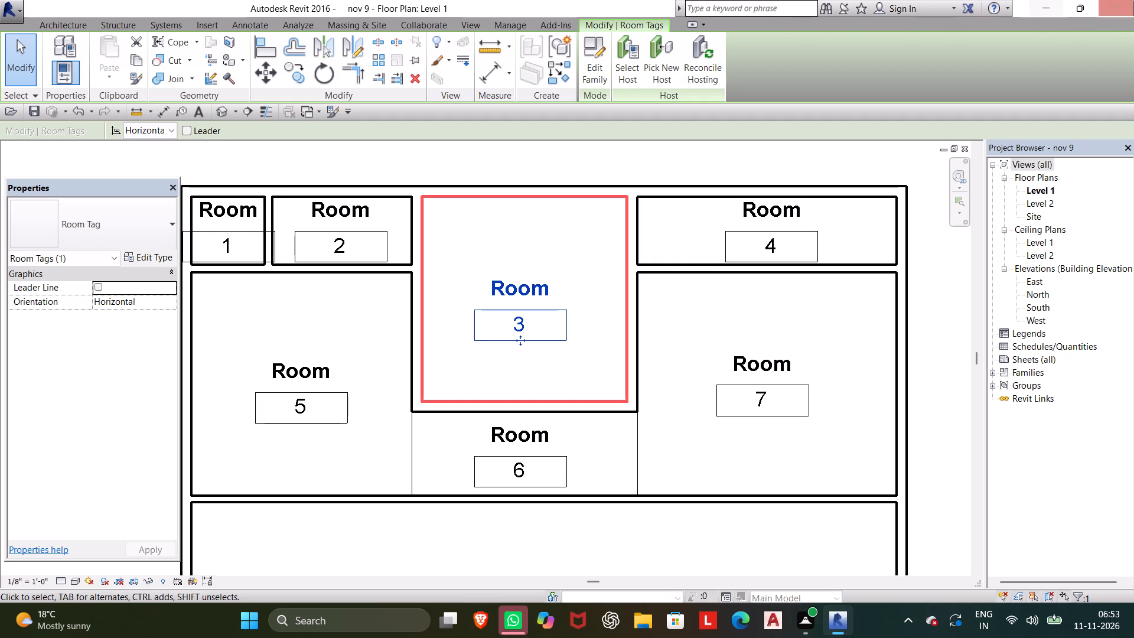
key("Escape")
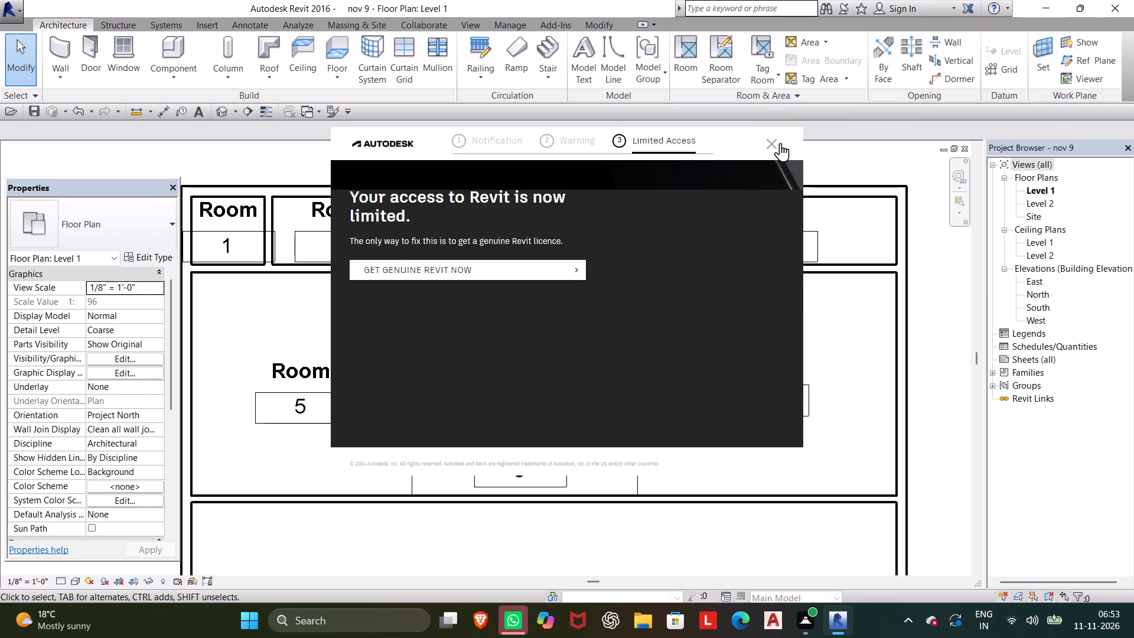
Close the Autodesk access notice.
left_click(771, 144)
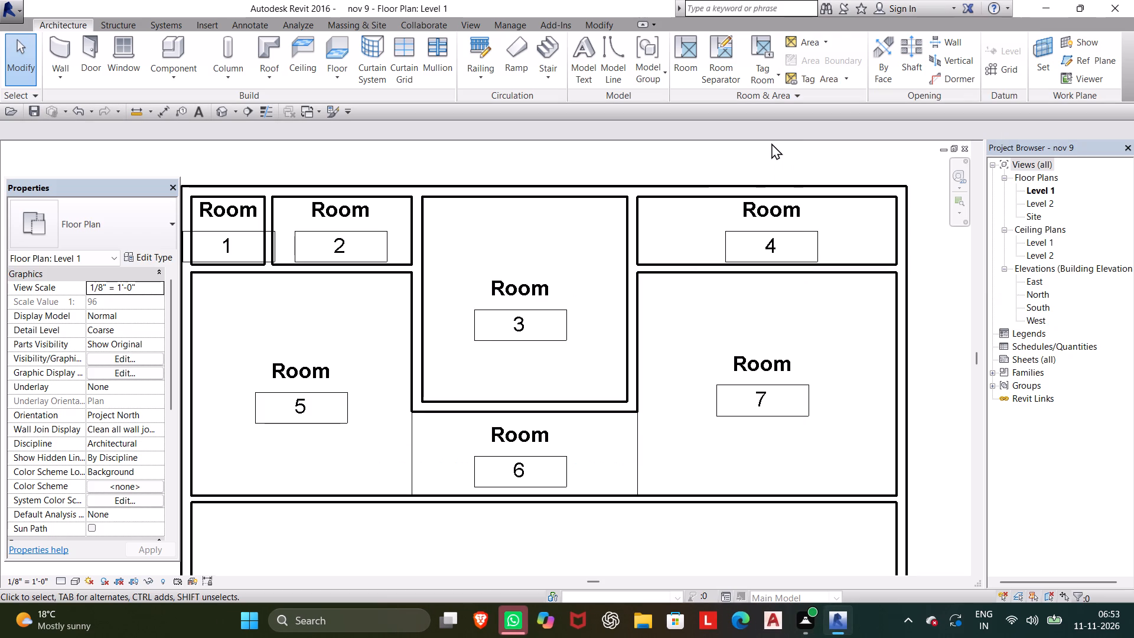
Start Tag Room, hide the Properties palette, and leave the command without placing a tag.
left_click(758, 50)
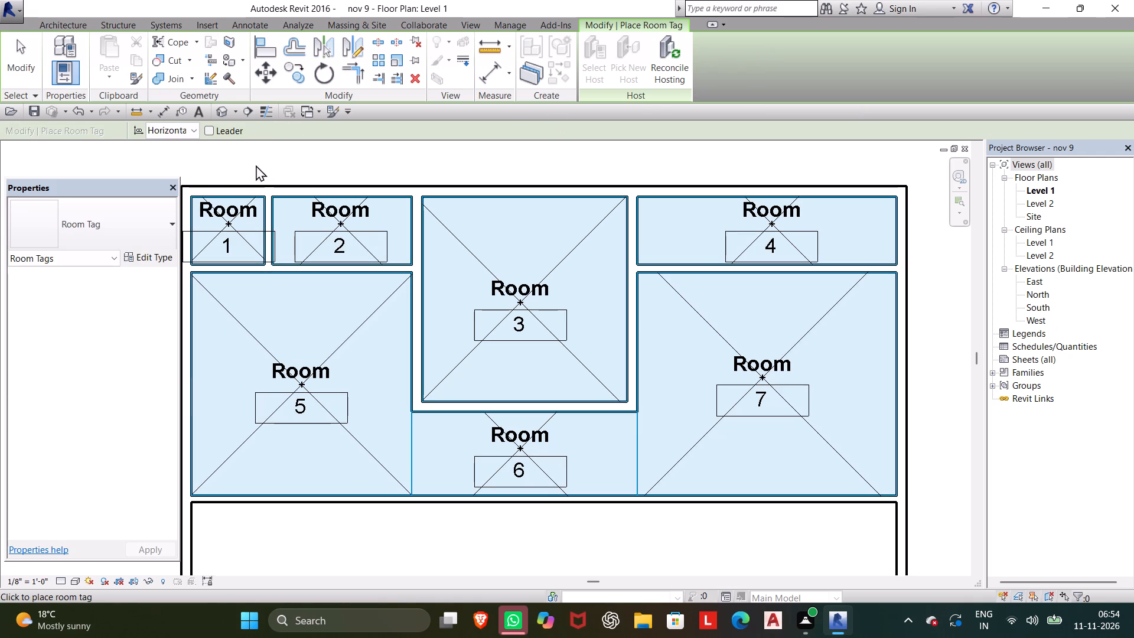
left_click(171, 188)
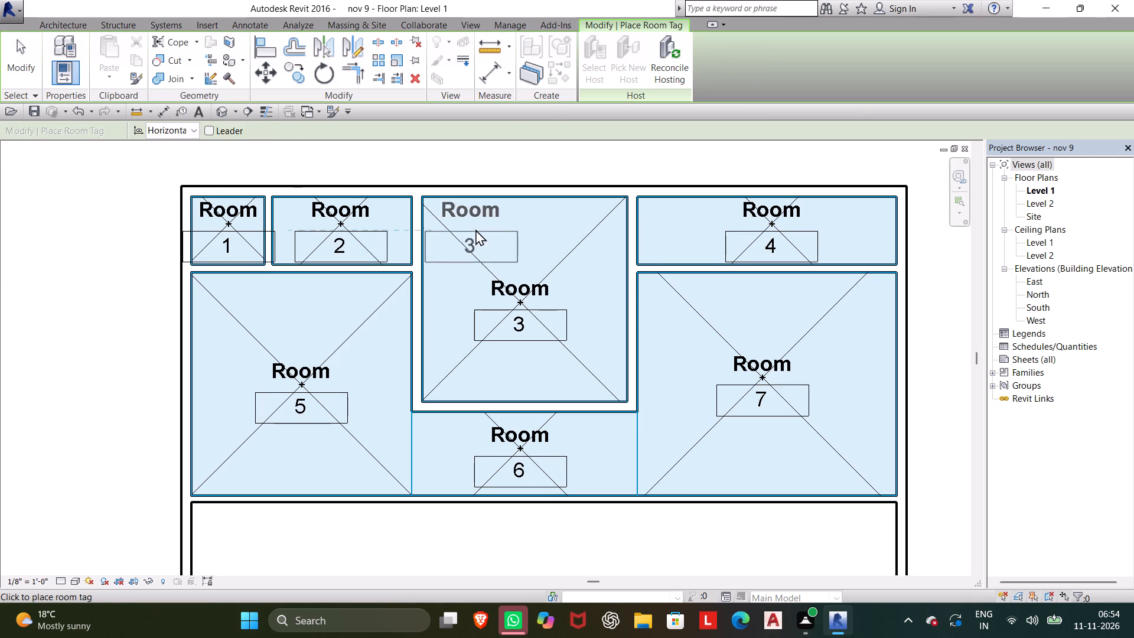
key("Escape")
key("Escape")
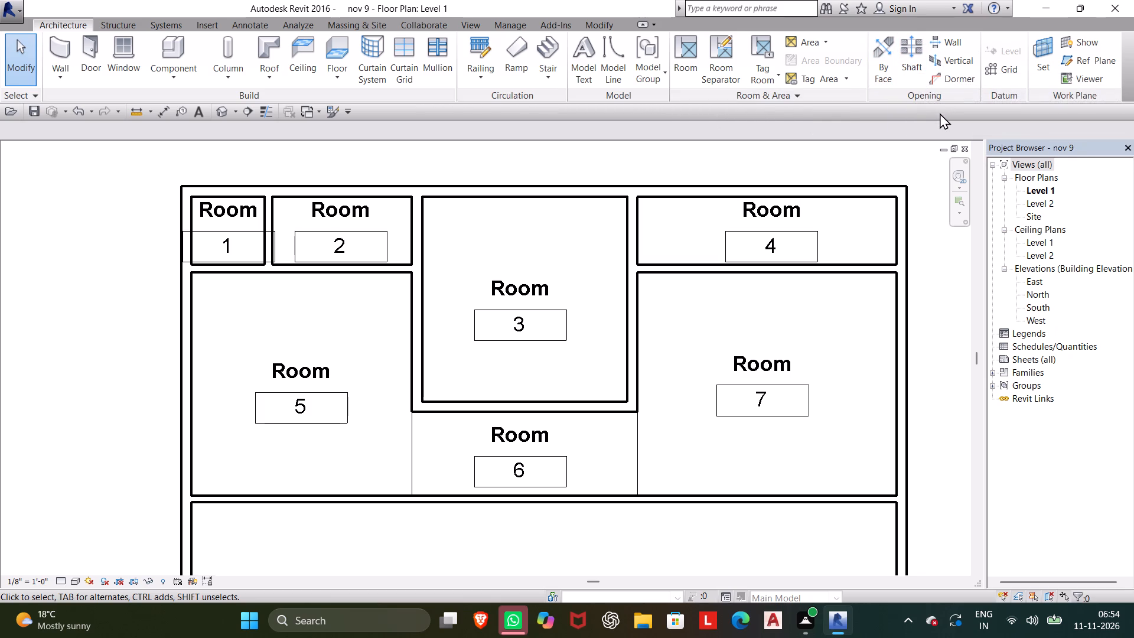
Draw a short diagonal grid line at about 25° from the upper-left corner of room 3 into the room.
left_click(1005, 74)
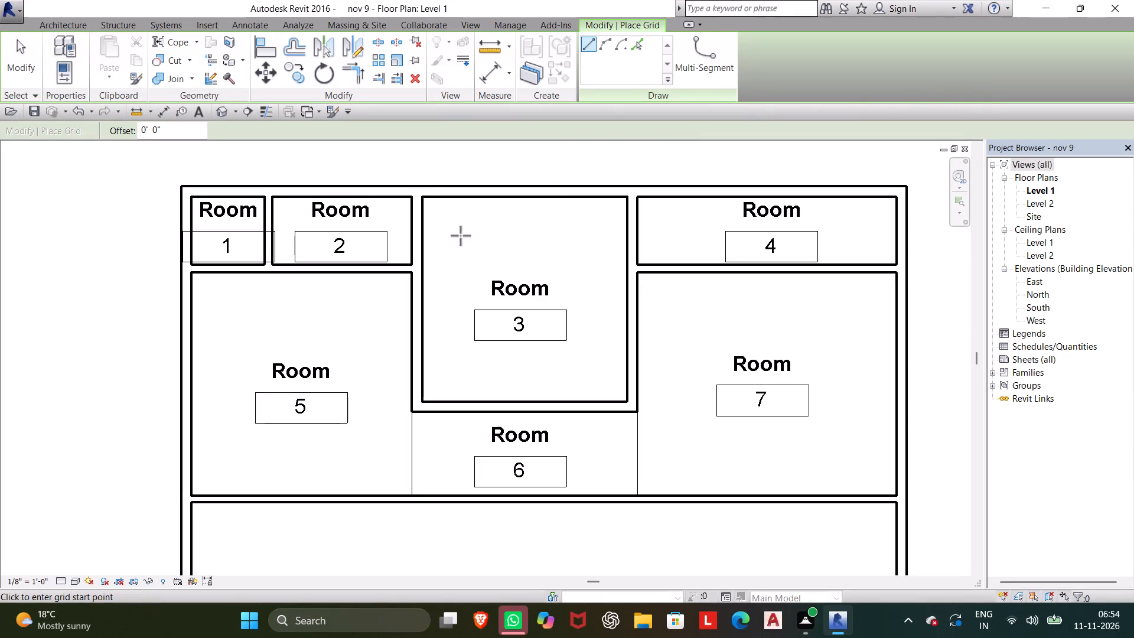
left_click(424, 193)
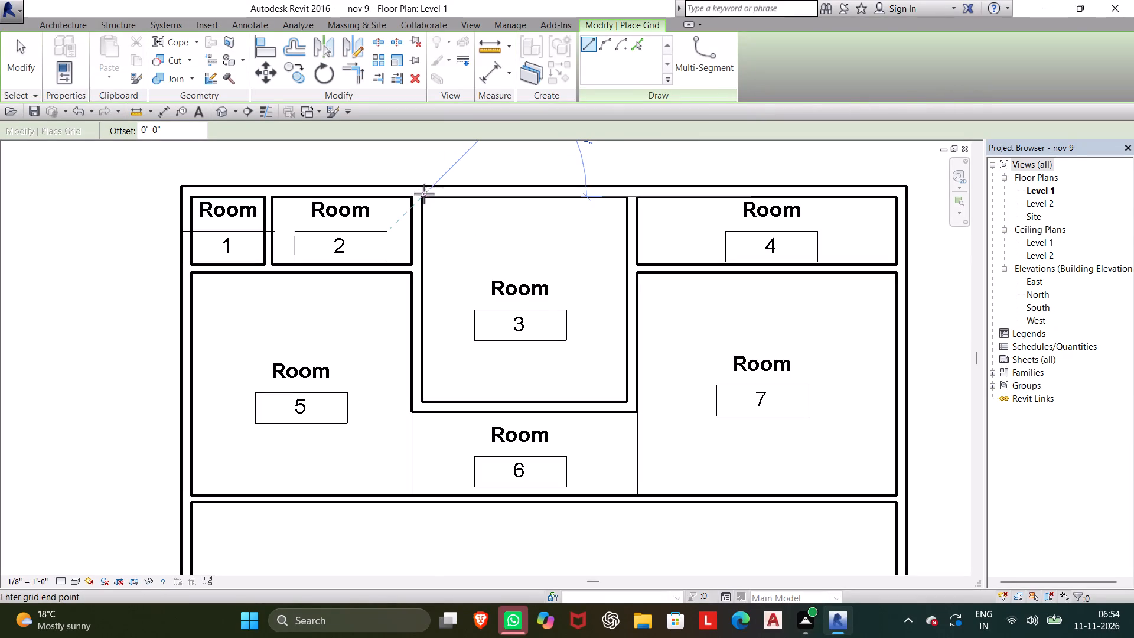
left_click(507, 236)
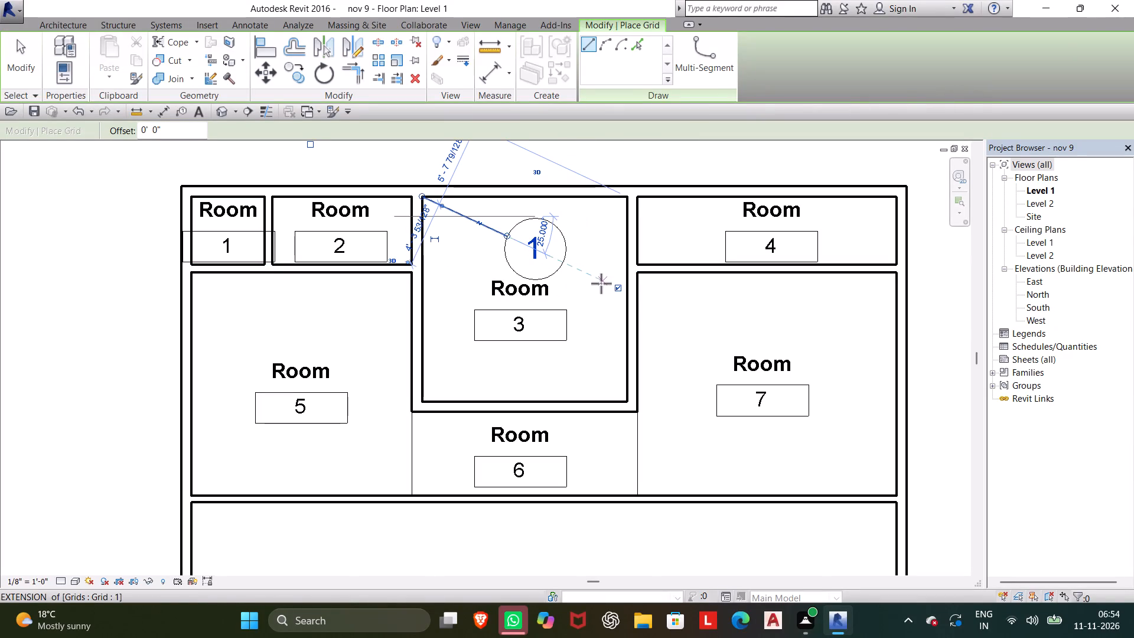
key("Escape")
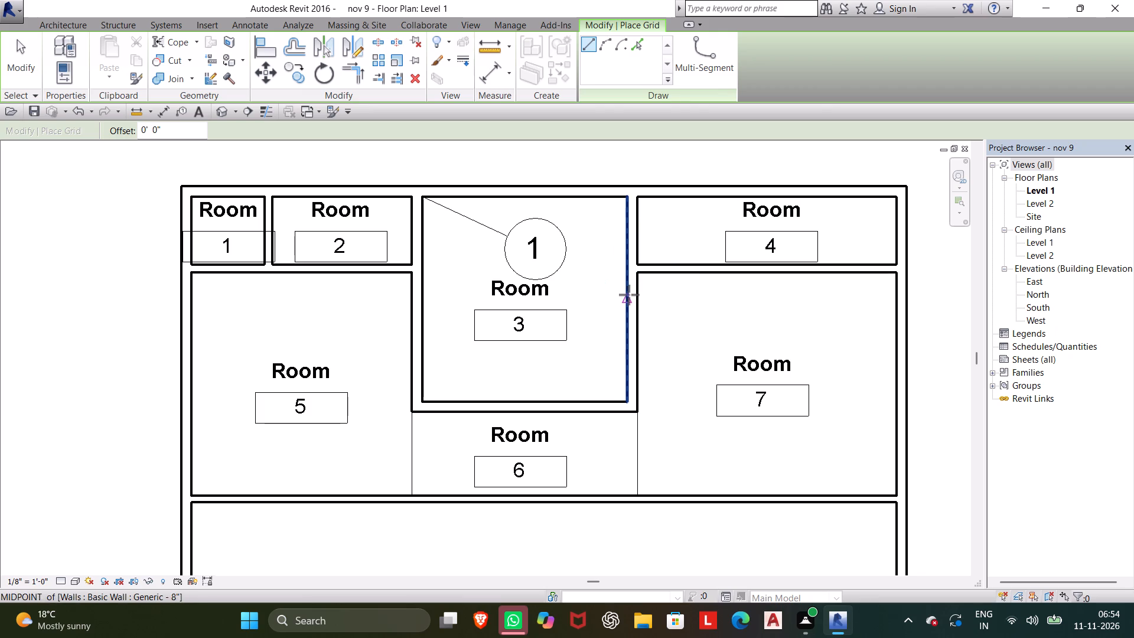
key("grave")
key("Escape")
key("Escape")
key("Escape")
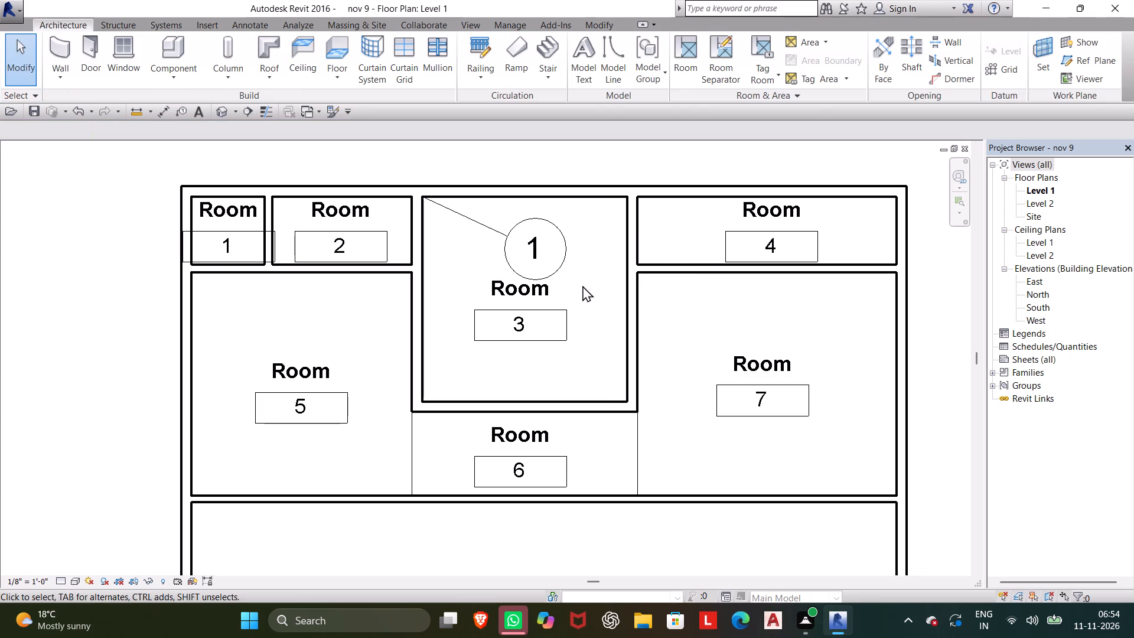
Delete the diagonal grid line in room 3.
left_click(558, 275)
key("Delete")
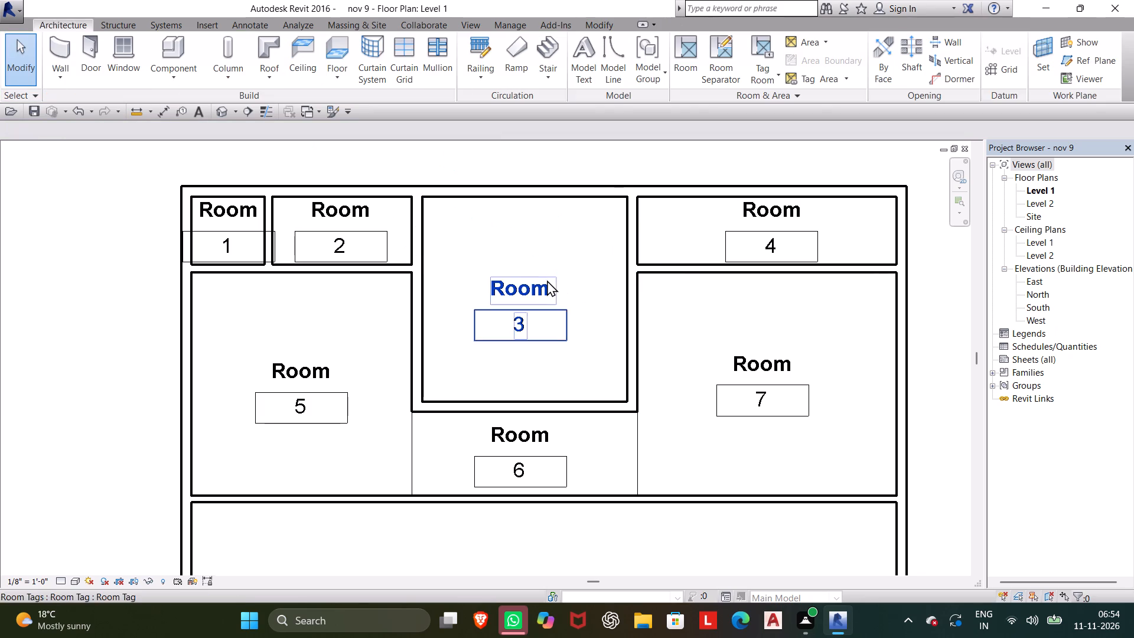
Set the work plane by picking the wall face along the top of room 3, and open Elevation: North.
left_click(1041, 54)
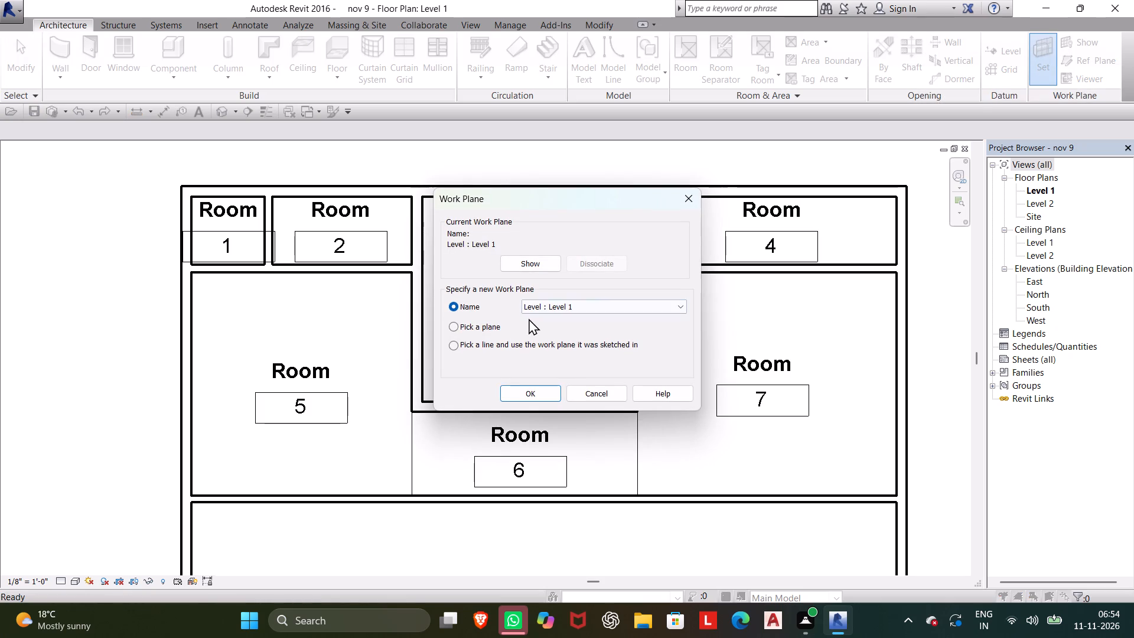
left_click(486, 327)
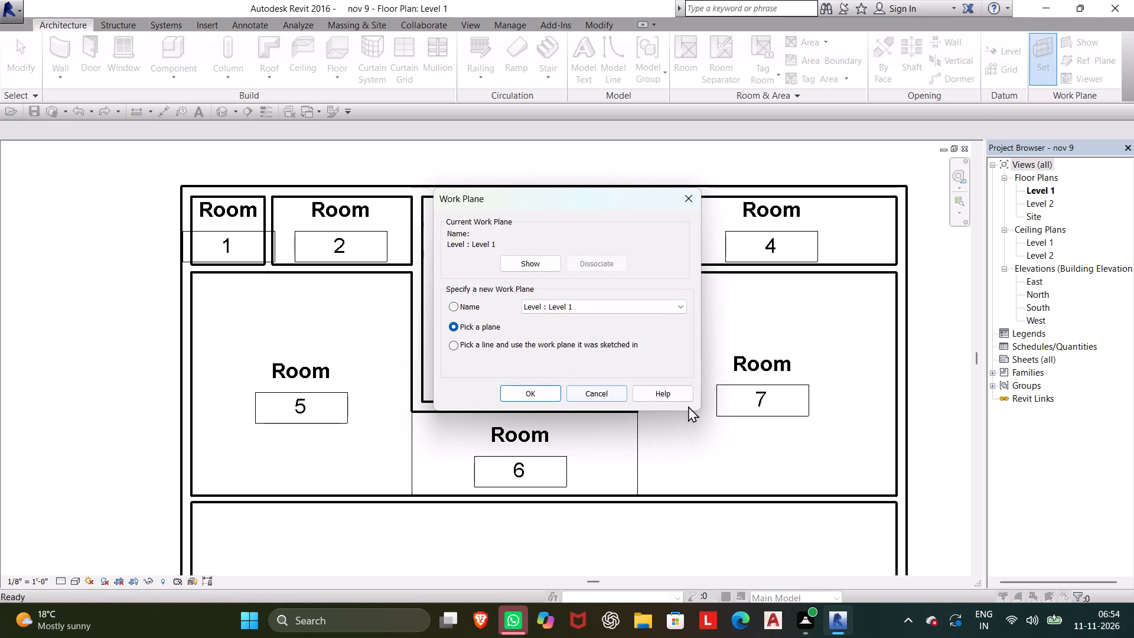
left_click(517, 398)
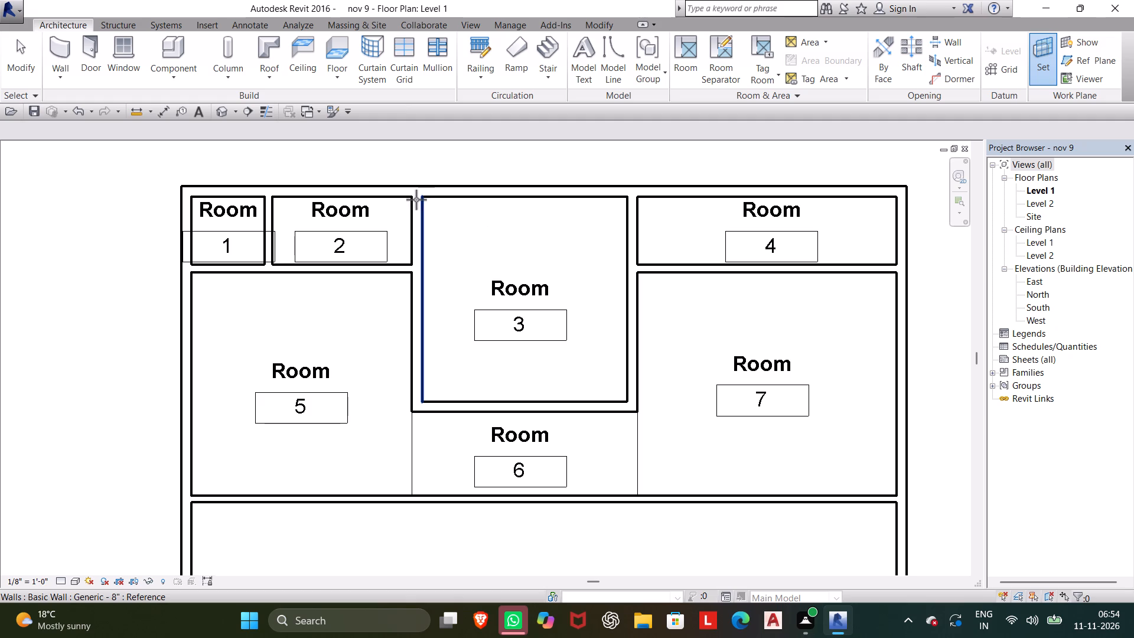
left_click(432, 198)
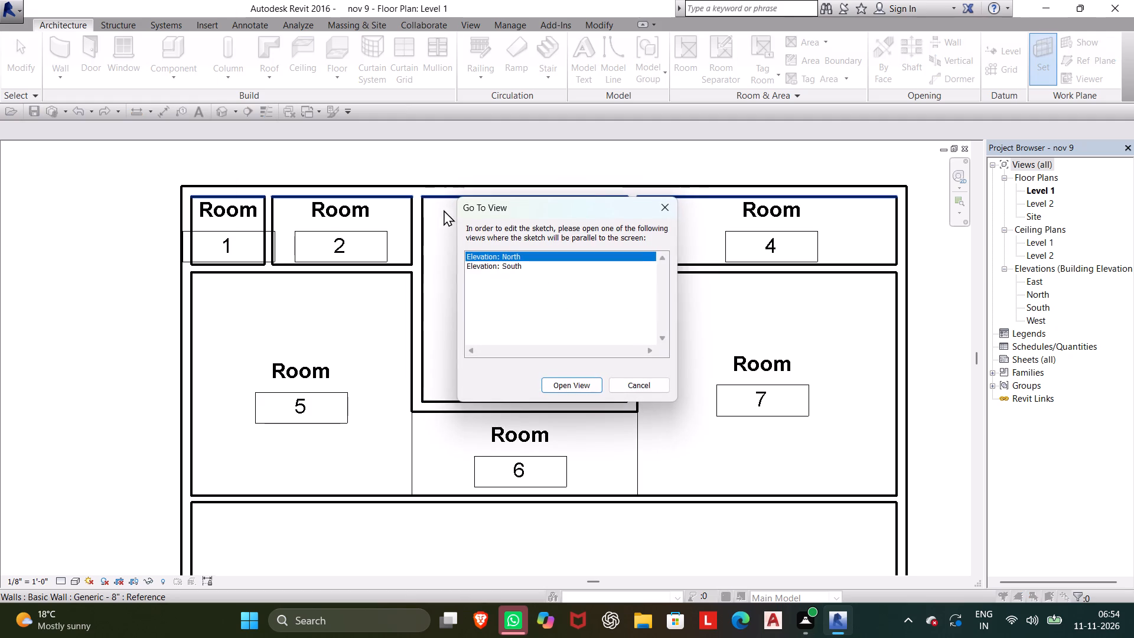
left_click(552, 390)
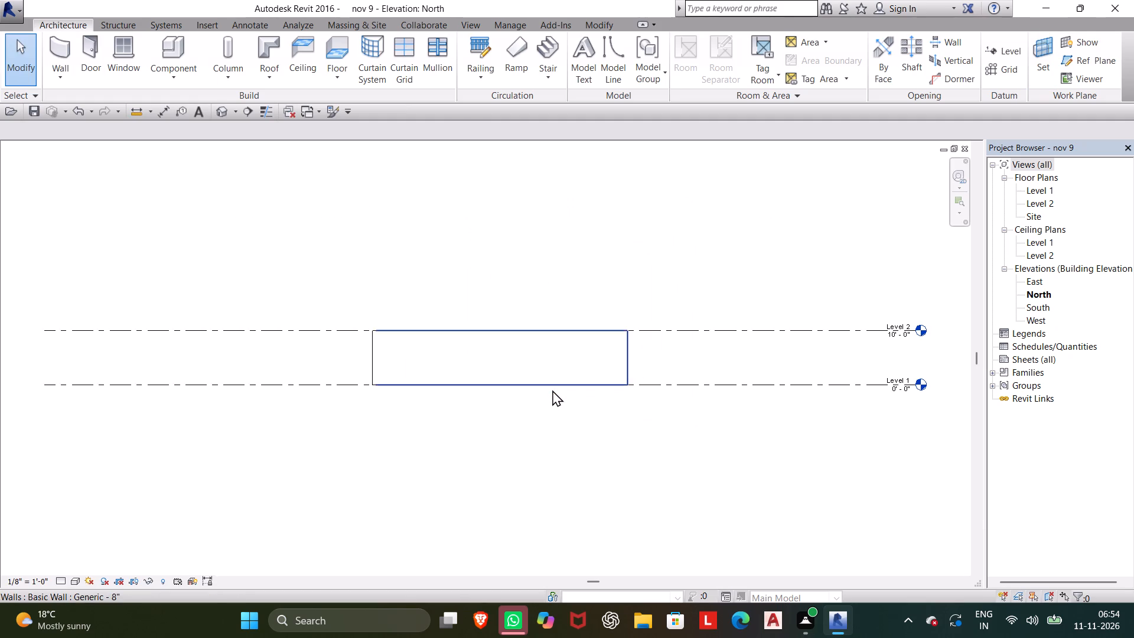
Examine the building outline and the Level 1 and Level 2 markers in the north elevation.
scroll(552, 389, "down", 4)
scroll(559, 385, "up", 9)
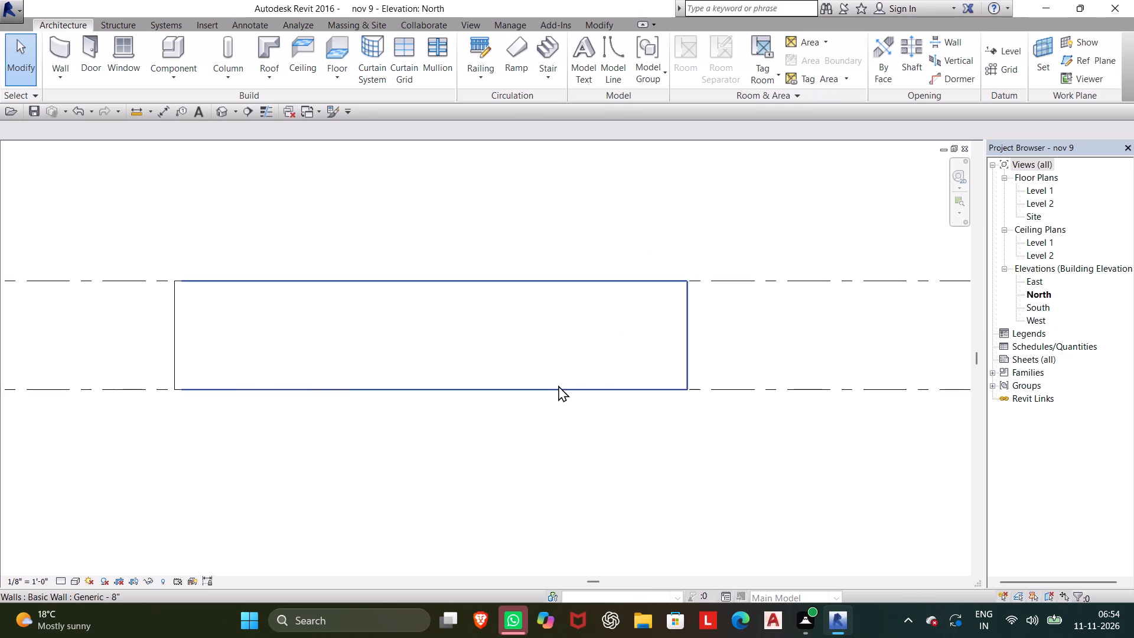
scroll(558, 385, "up", 1)
scroll(558, 385, "down", 9)
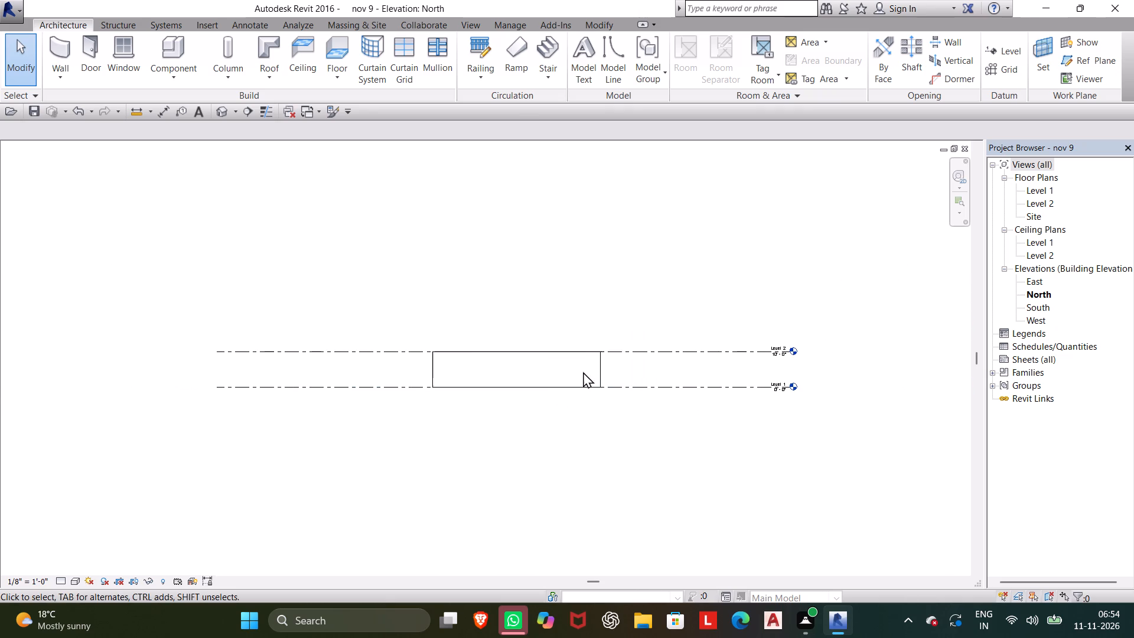
scroll(815, 356, "up", 12)
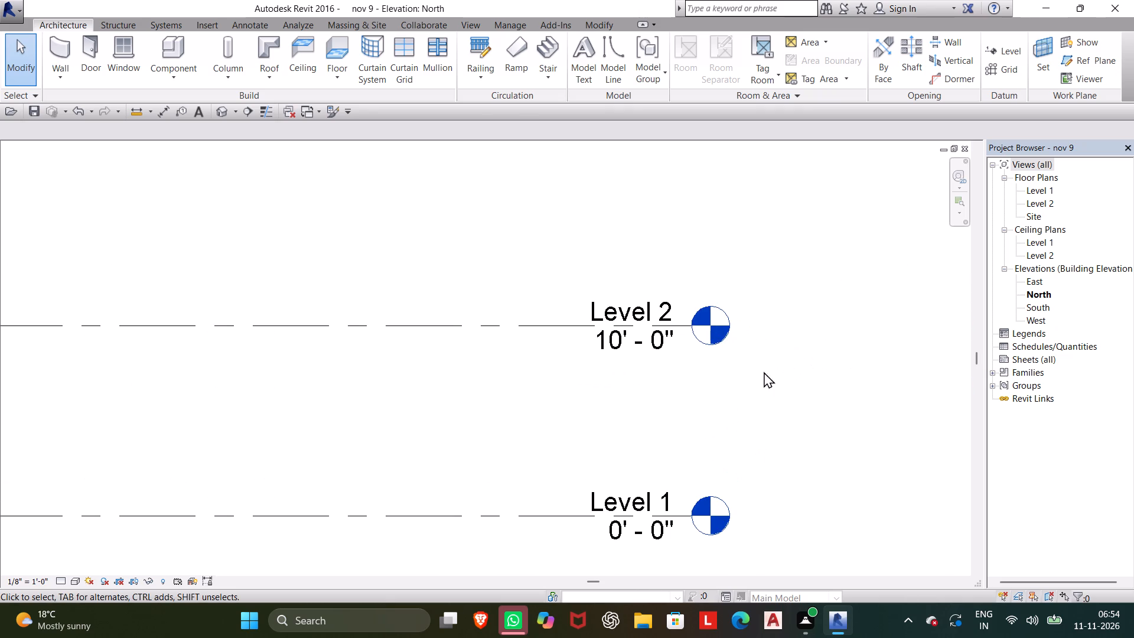
scroll(739, 378, "down", 5)
scroll(612, 384, "down", 4)
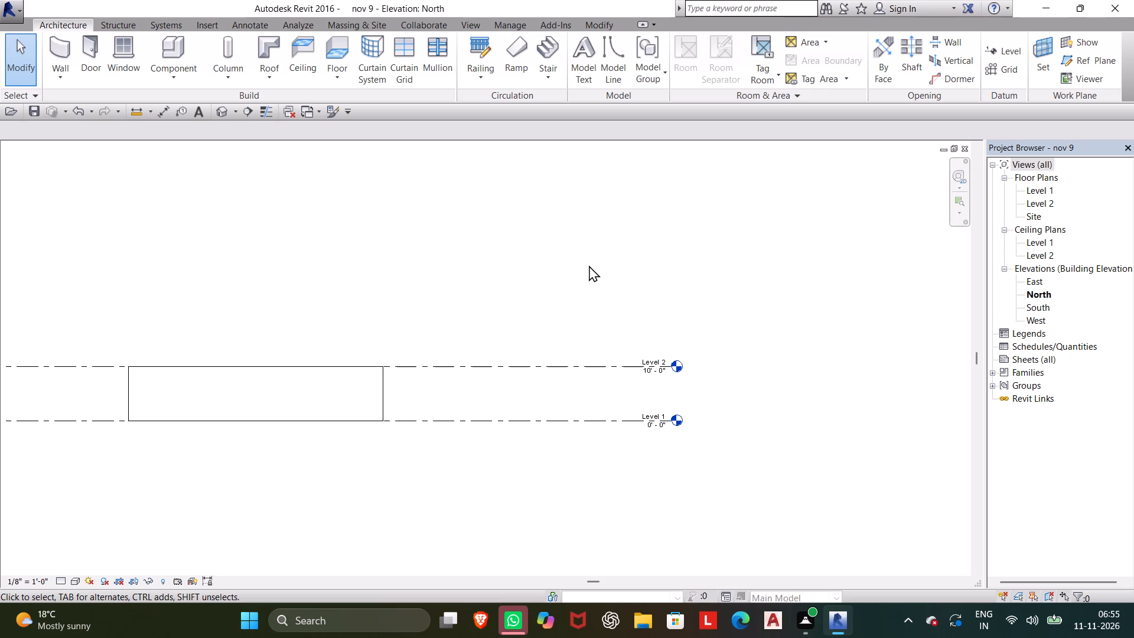
Return to the Level 1 floor plan and close the Autodesk access notice.
key("Escape")
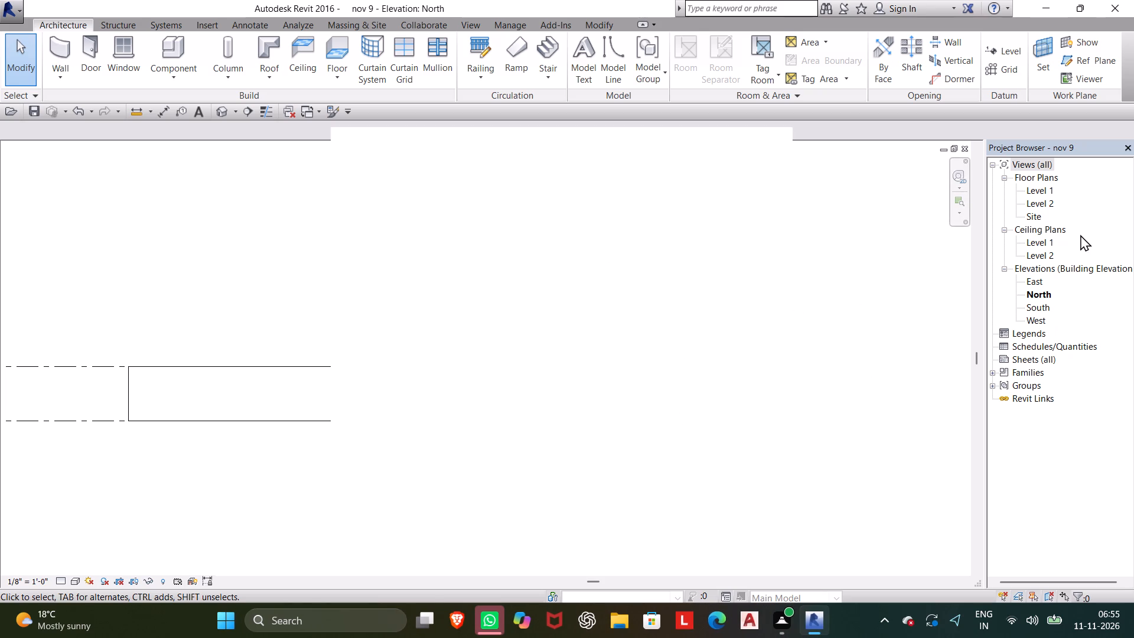
double_click(1034, 190)
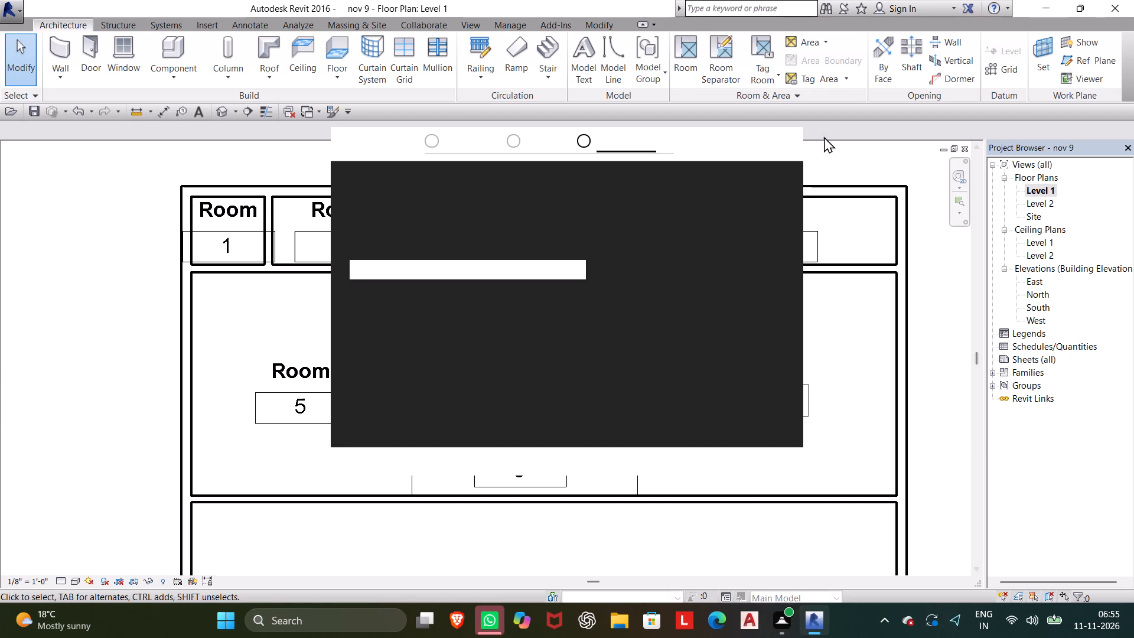
left_click(765, 145)
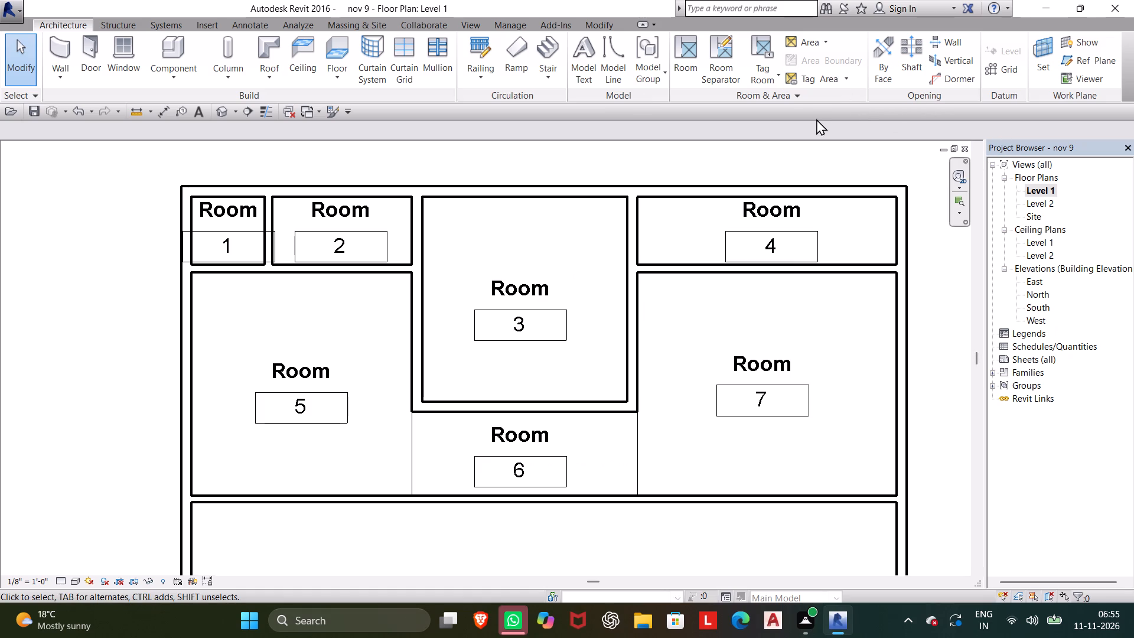
Title the Spaces color scheme Schema 1 legend "room" and apply the scheme.
left_click(801, 97)
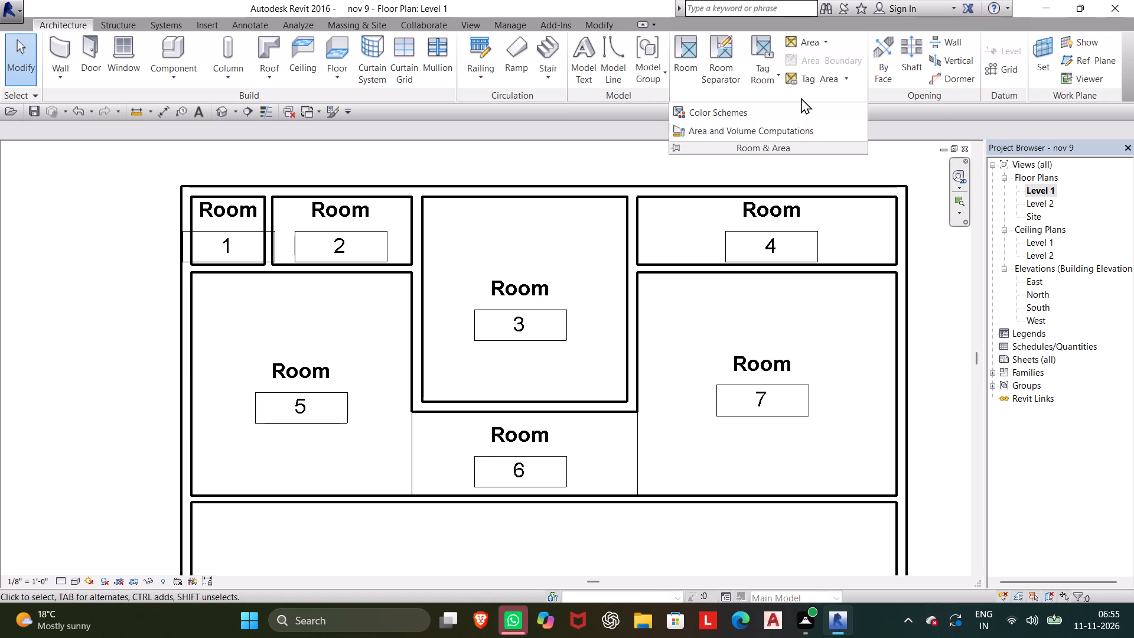
left_click(729, 119)
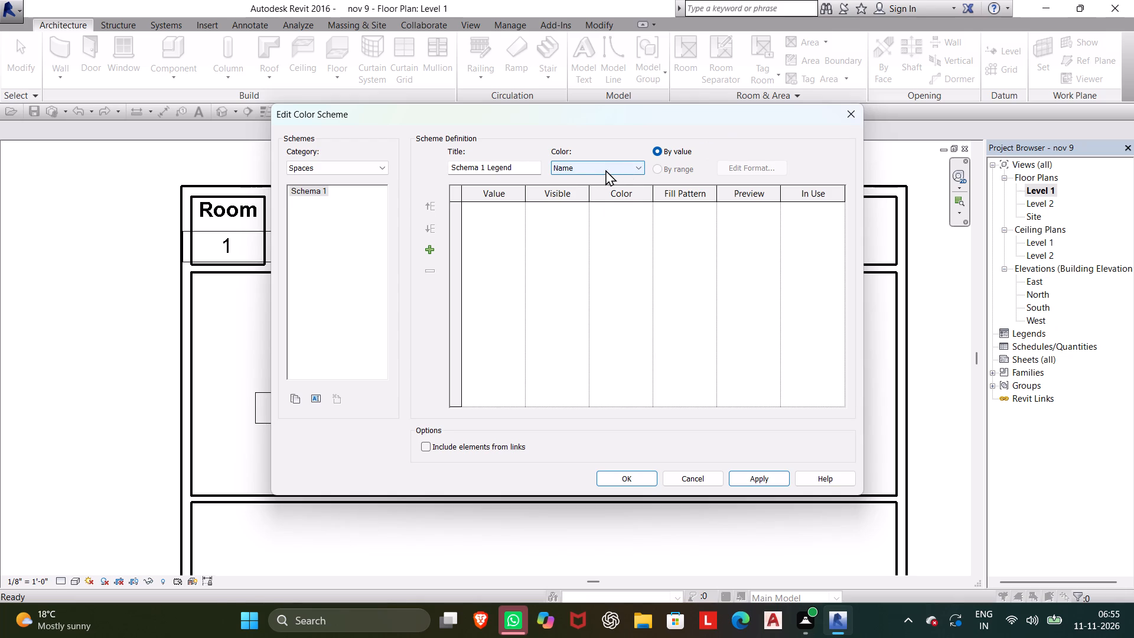
left_click(521, 171)
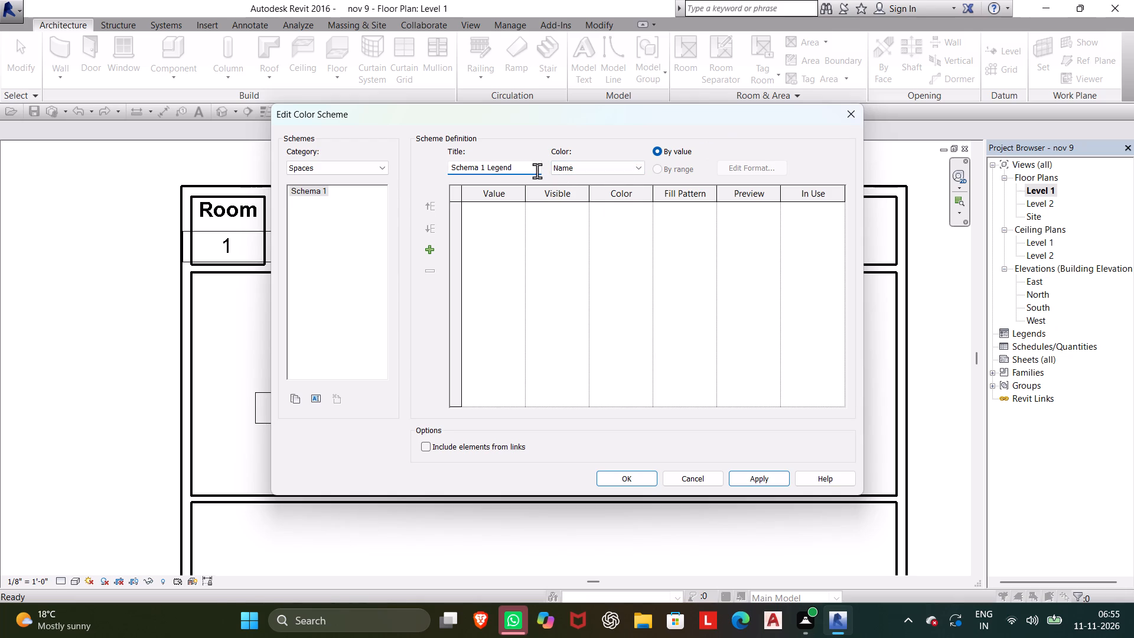
left_click_drag(537, 171, 396, 173)
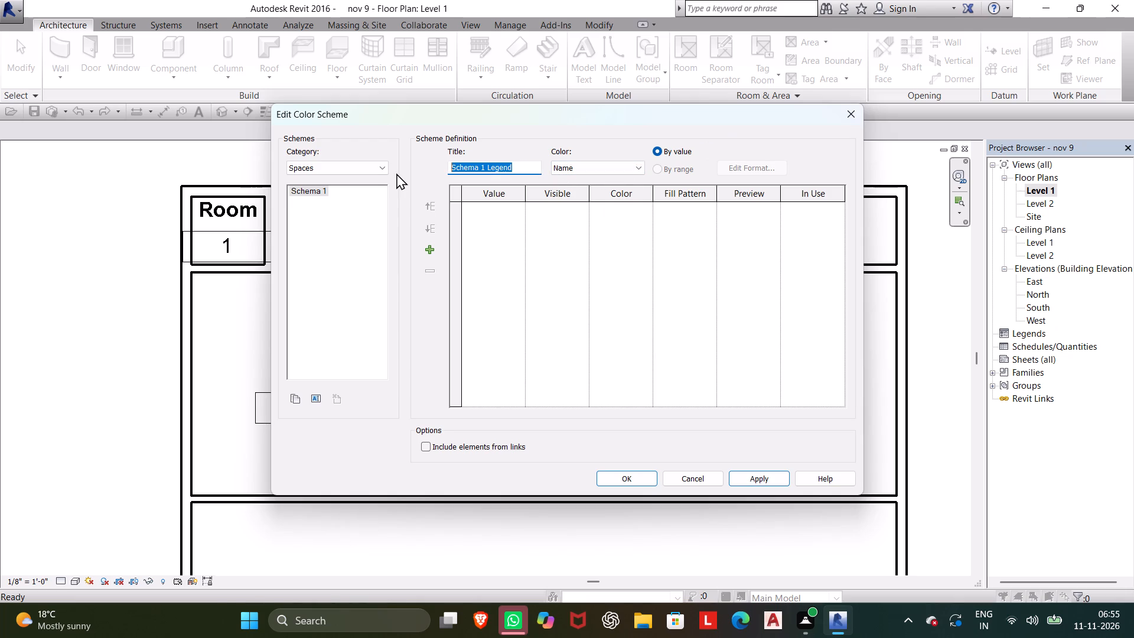
type("room")
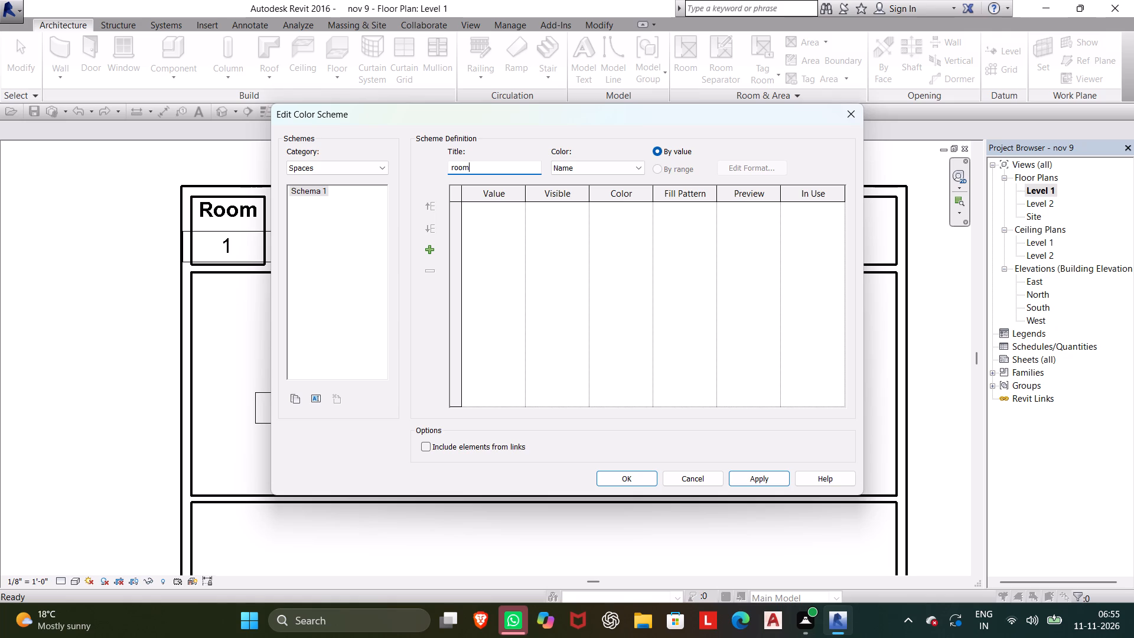
key("Return")
left_click(761, 476)
left_click(325, 150)
left_click(333, 165)
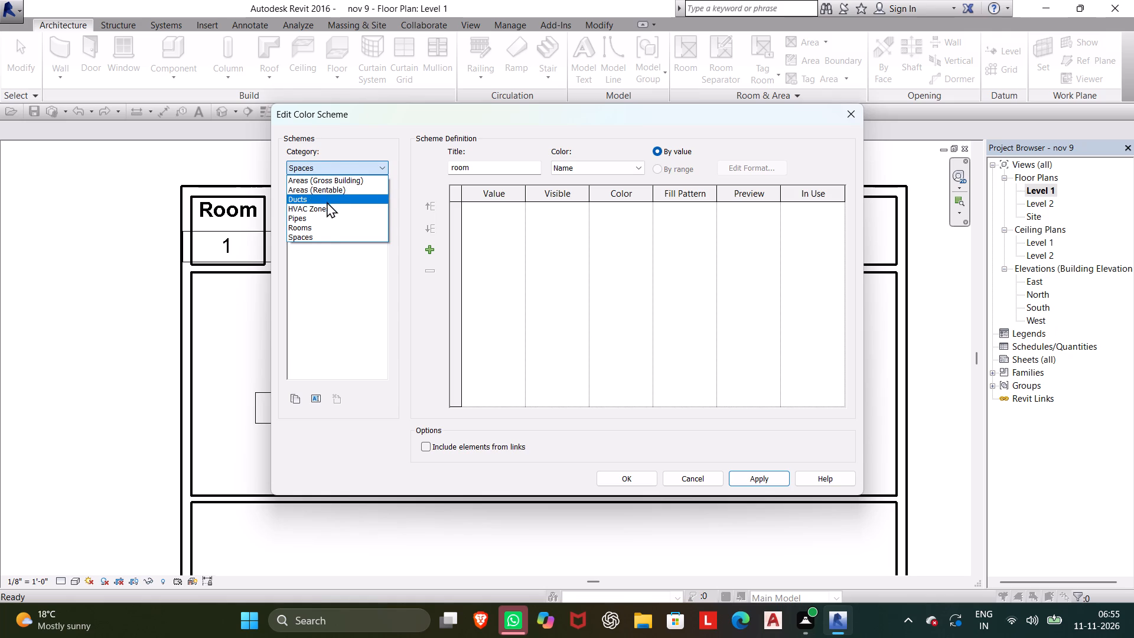
left_click(623, 481)
double_click(623, 481)
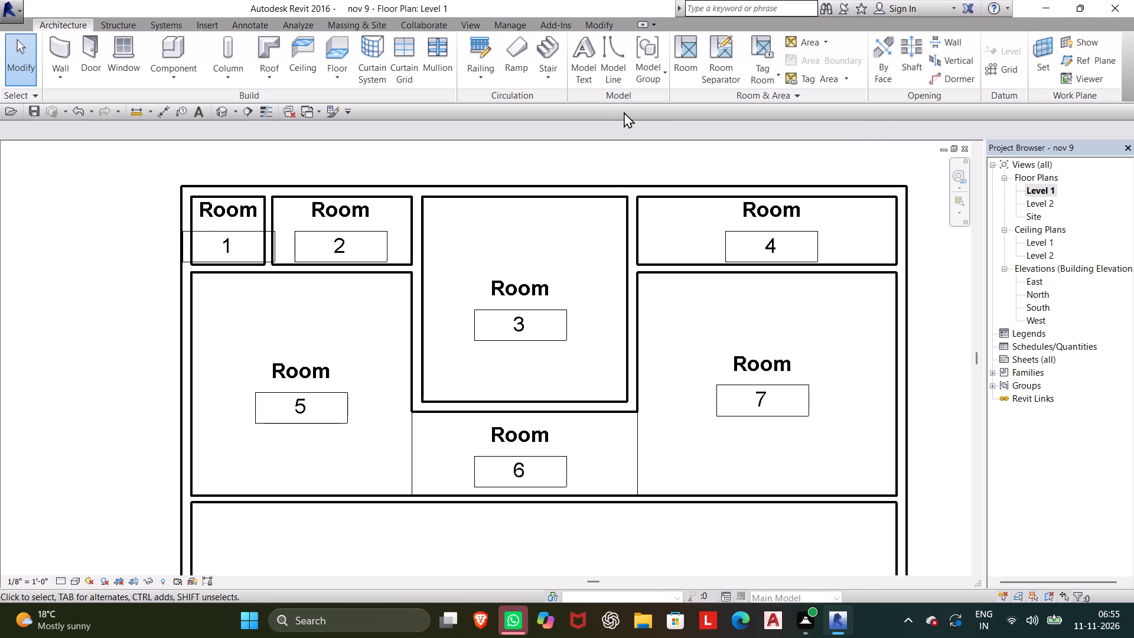
Reopen the Schema 1 color scheme, inspect its value, color and fill pattern definition columns, and close it.
left_click(796, 94)
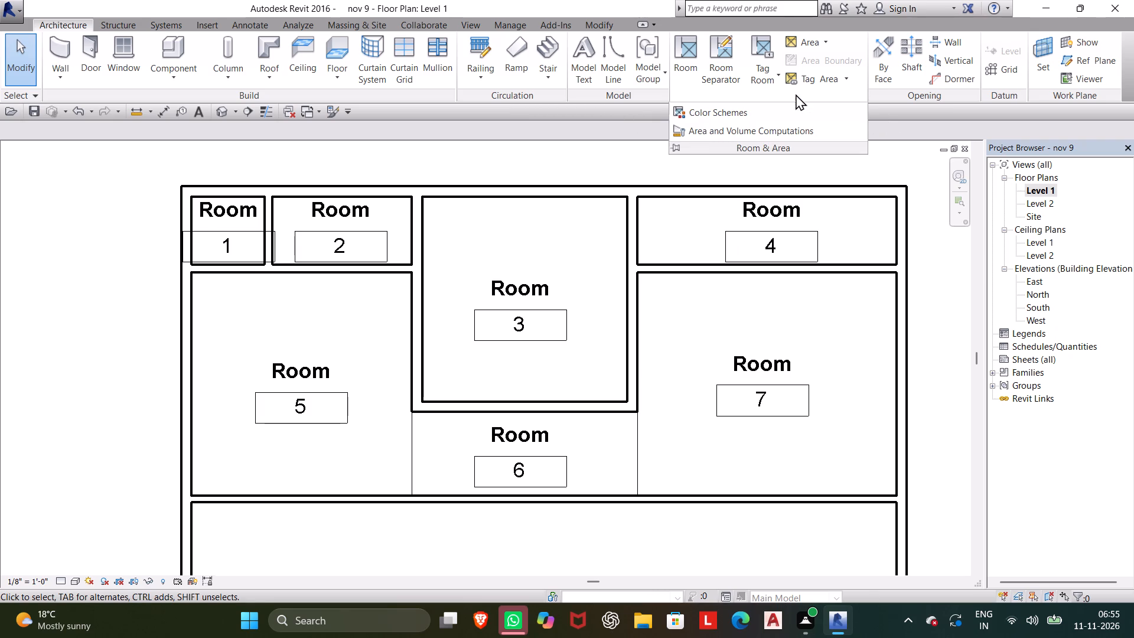
left_click(758, 117)
left_click(699, 117)
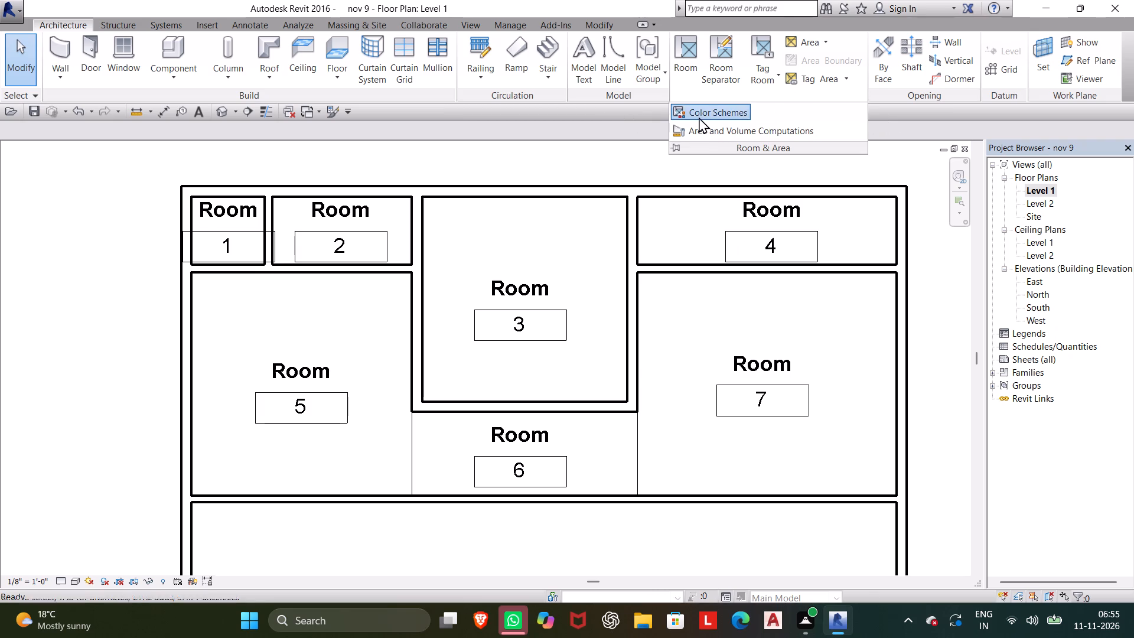
left_click(623, 197)
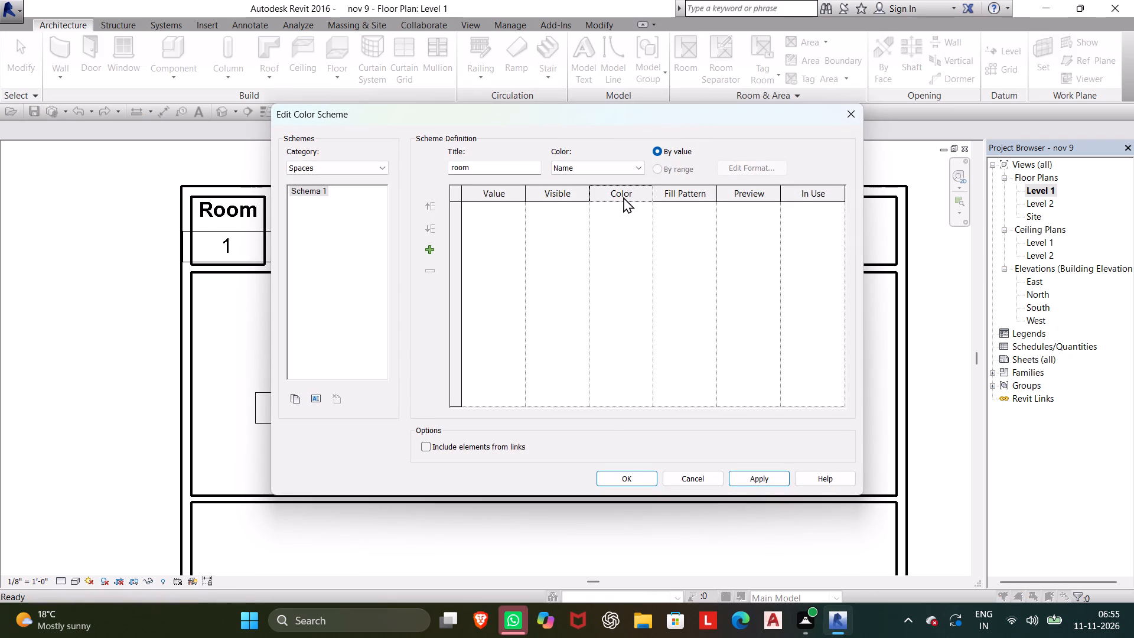
left_click(480, 193)
left_click_drag(523, 193, 537, 194)
left_click_drag(696, 218, 705, 218)
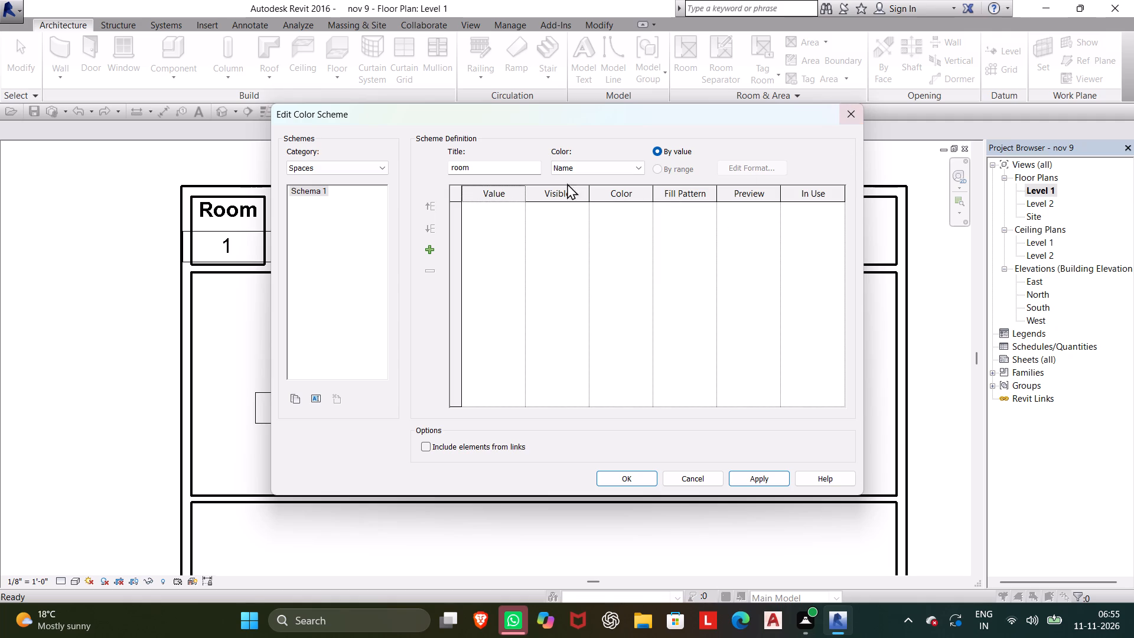
left_click(850, 113)
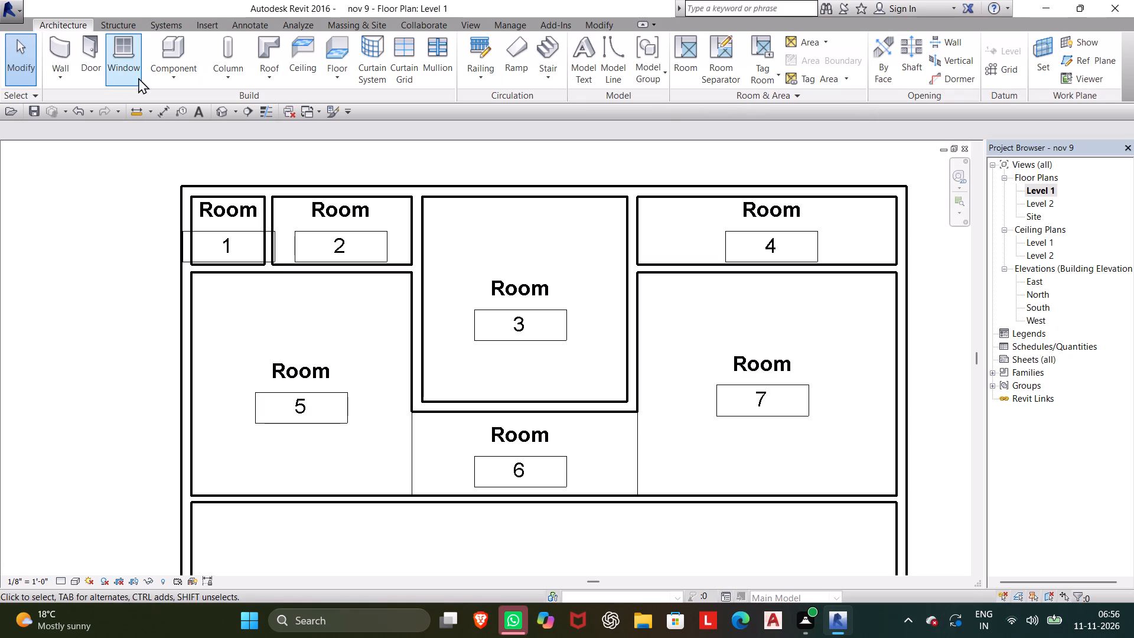
Close the Autodesk access notice.
right_click(833, 167)
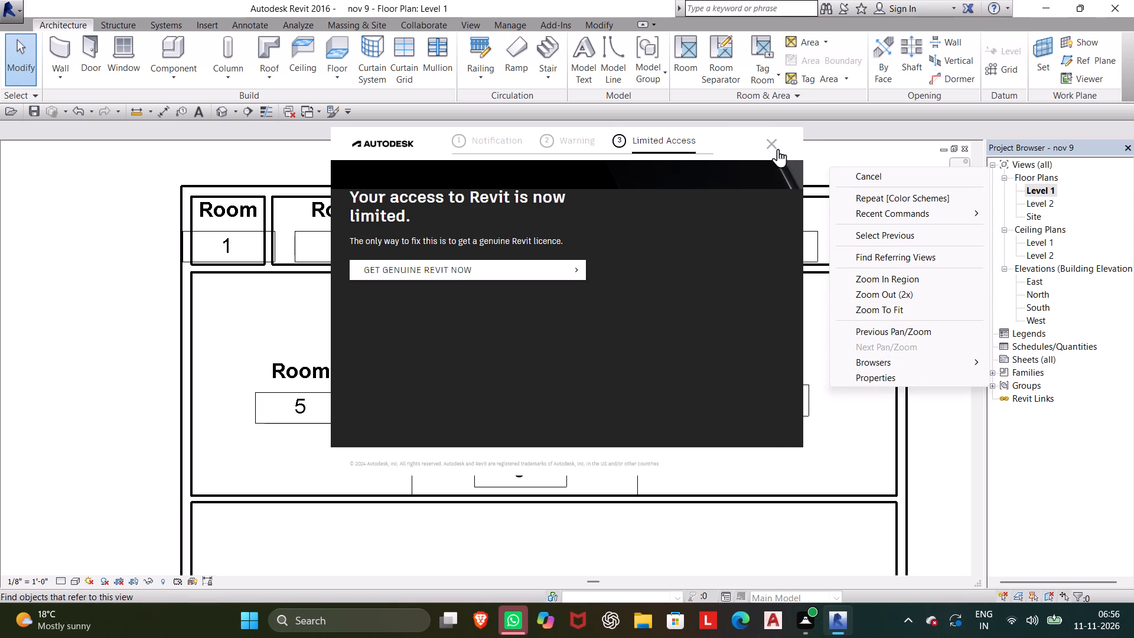
left_click(769, 142)
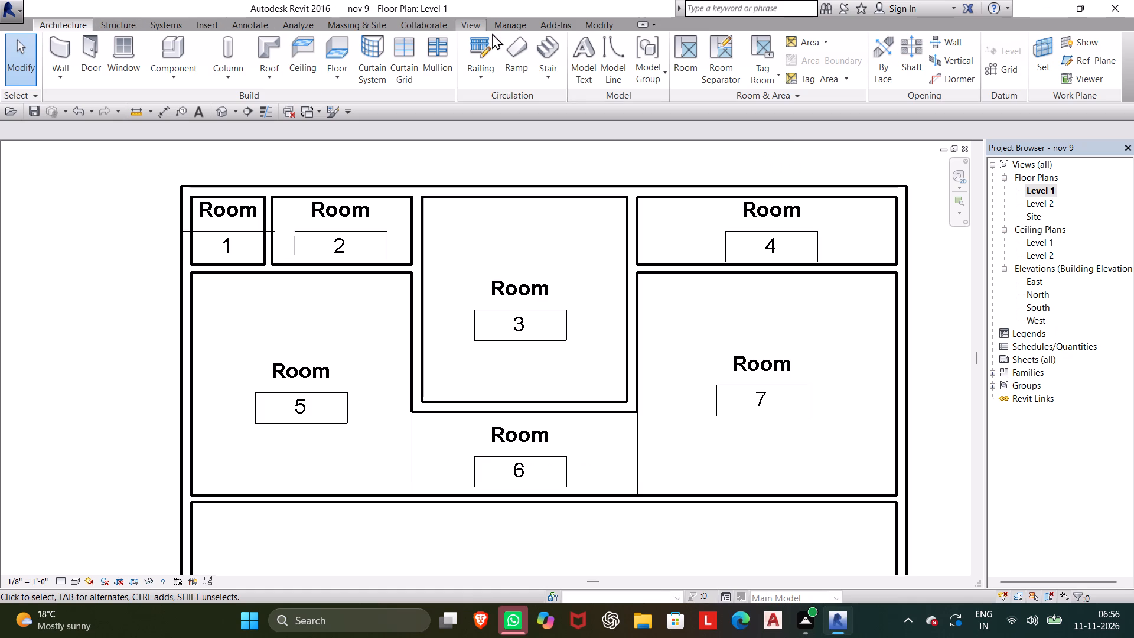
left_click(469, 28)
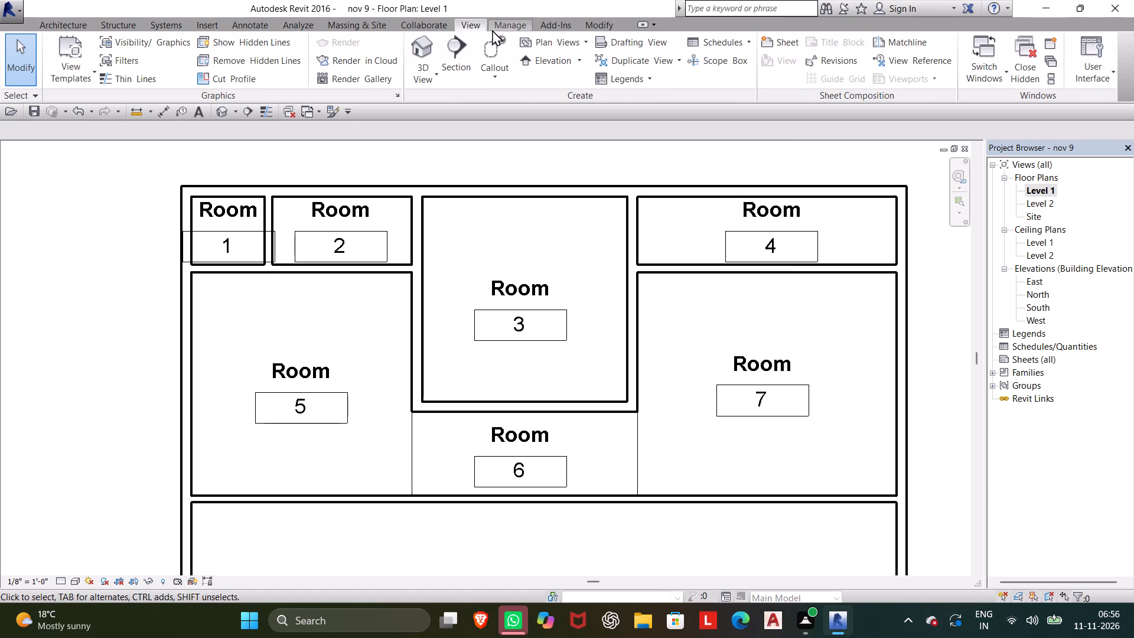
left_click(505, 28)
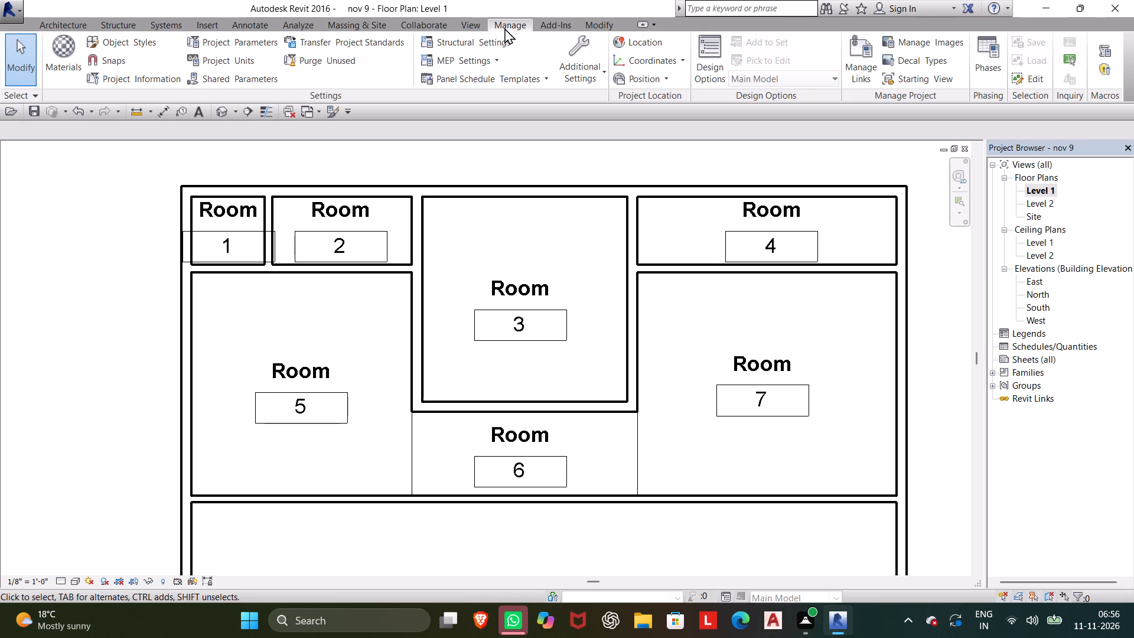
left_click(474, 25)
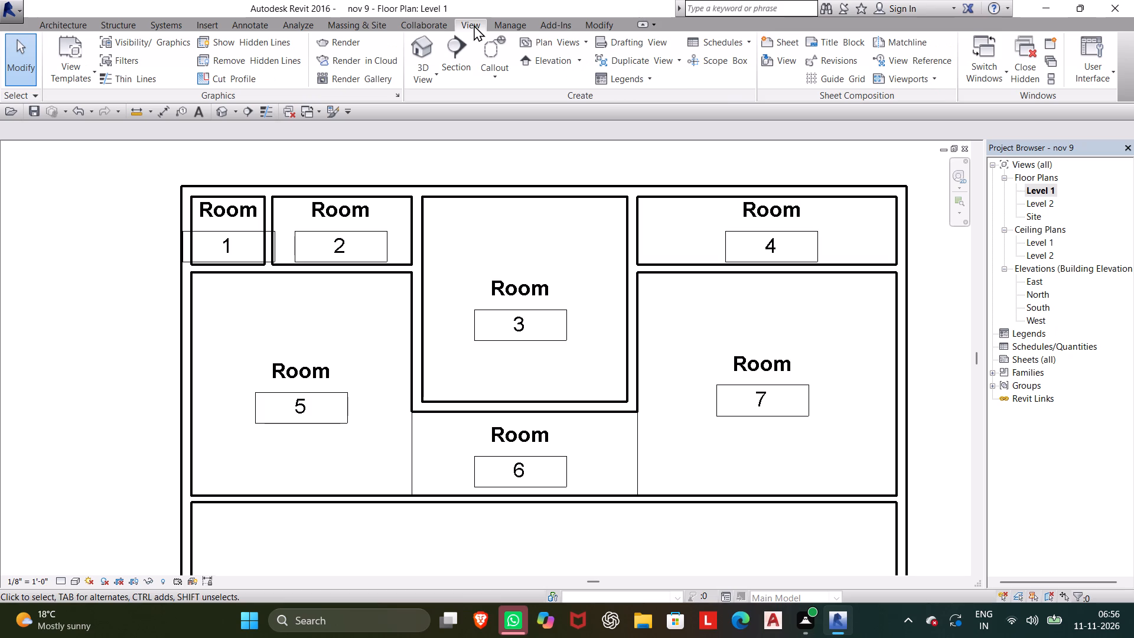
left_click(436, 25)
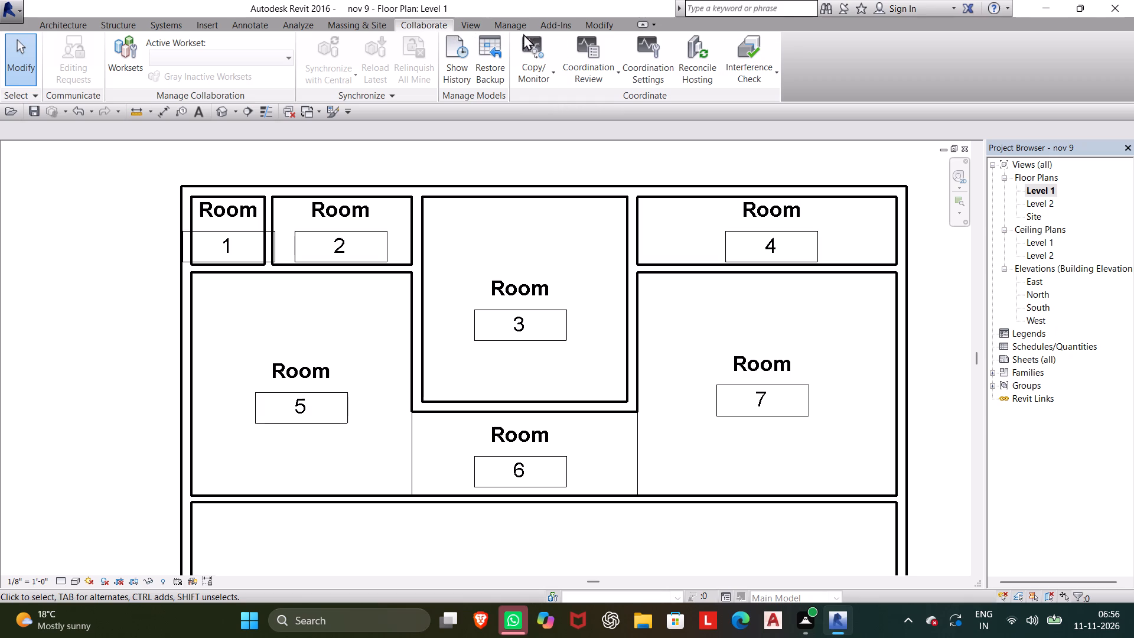
Place a Red Ash 25' tree site component outside the building, level with its lower wall and about 14'-6" from the right-hand wall.
left_click(373, 21)
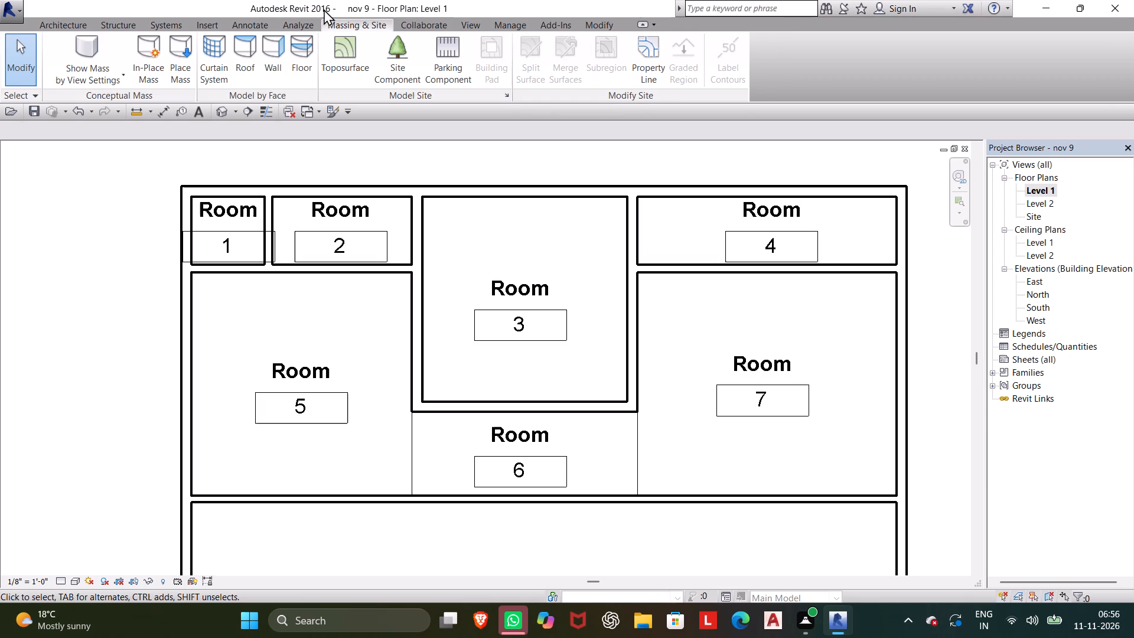
left_click(387, 46)
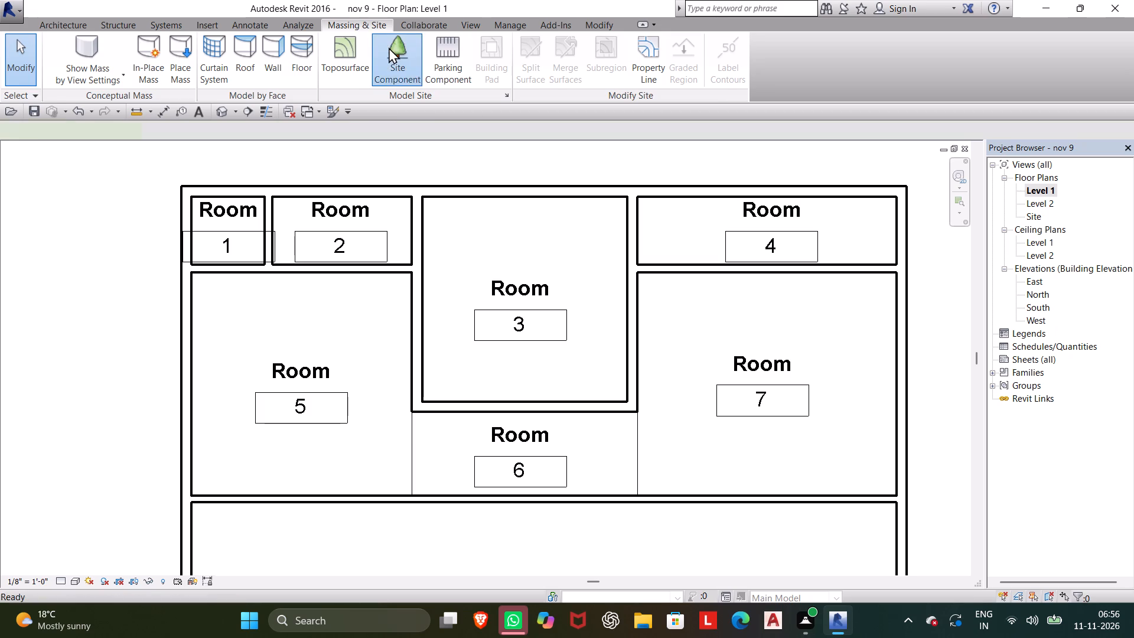
scroll(168, 227, "down", 10)
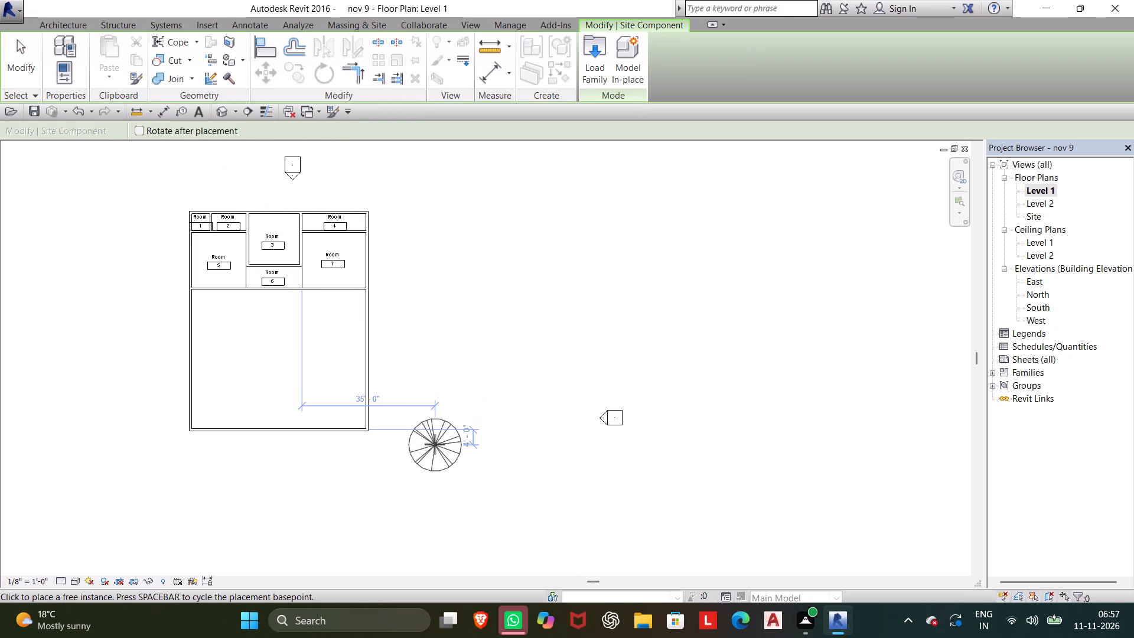
scroll(441, 446, "up", 8)
left_click(384, 392)
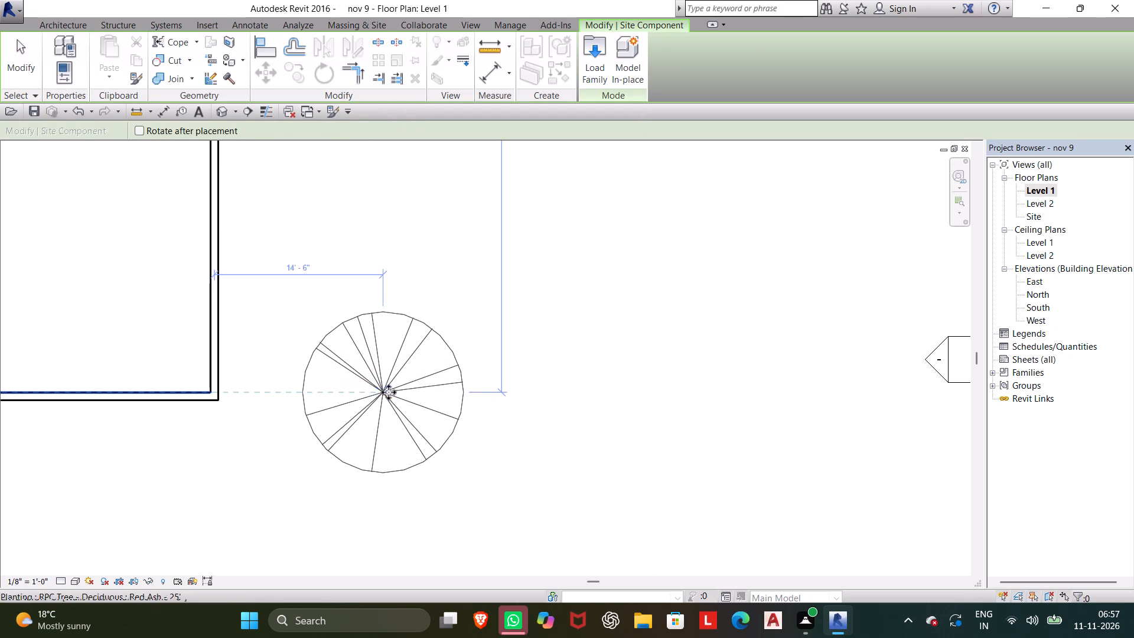
scroll(472, 388, "down", 7)
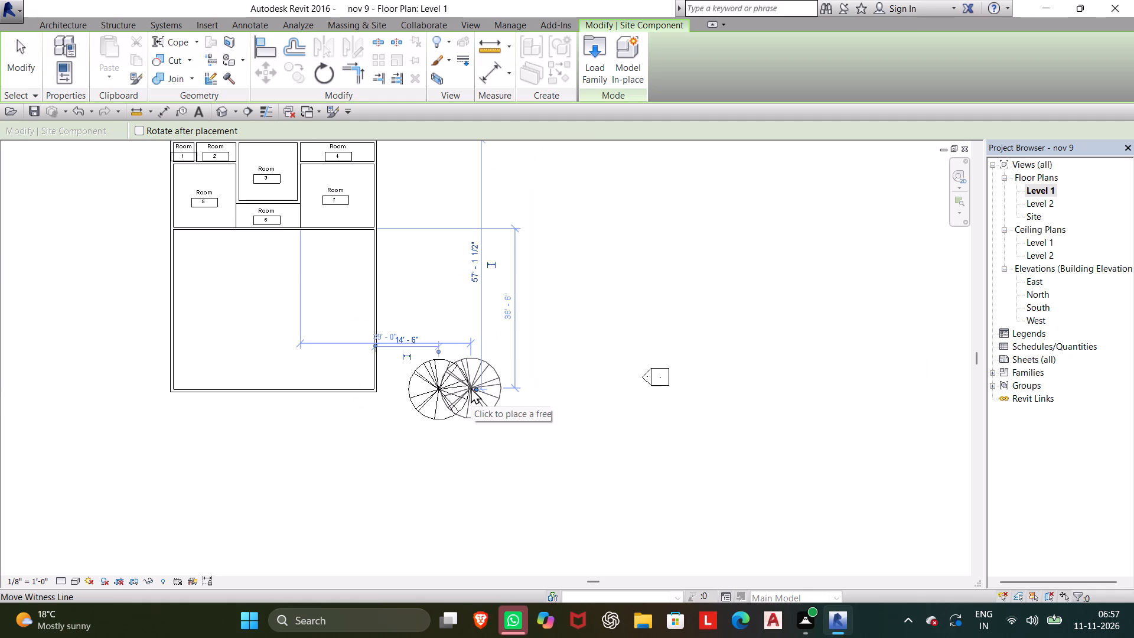
key("Escape")
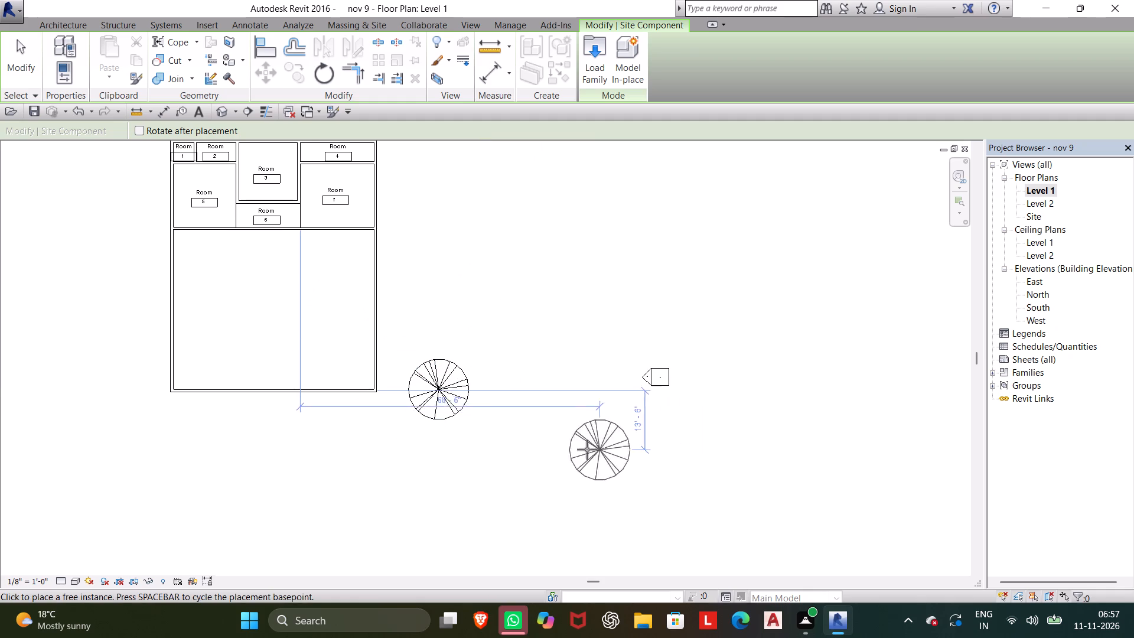
key("Escape")
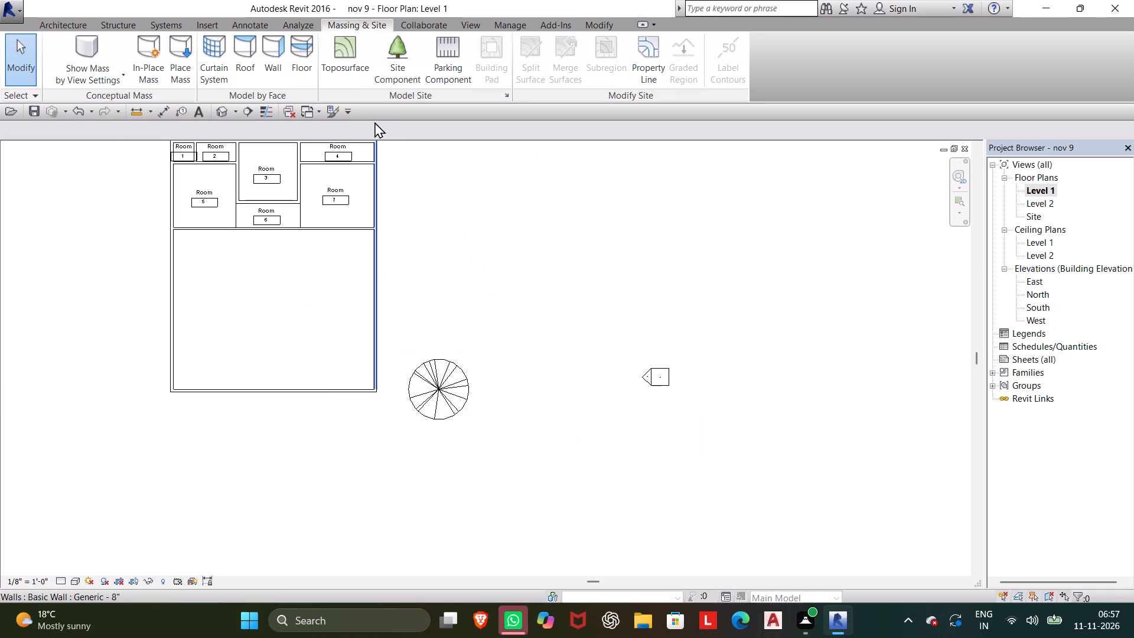
Start a toposurface and add points at absolute elevation 0' 0" beside the building and around its upper-left corner.
left_click(347, 66)
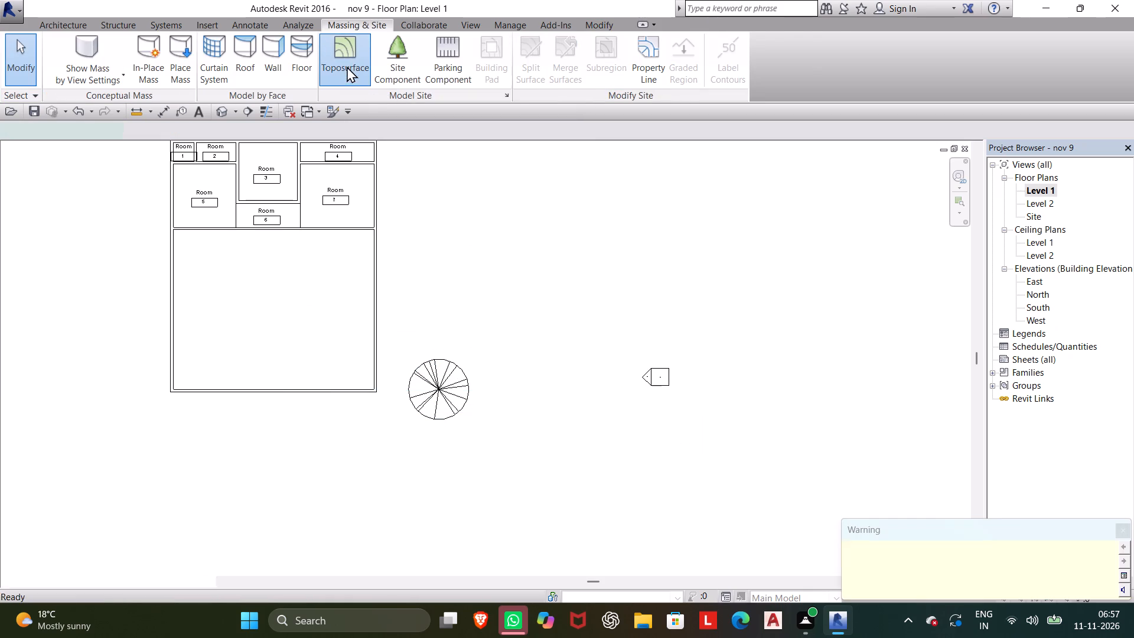
middle_click_drag(258, 267, 357, 317)
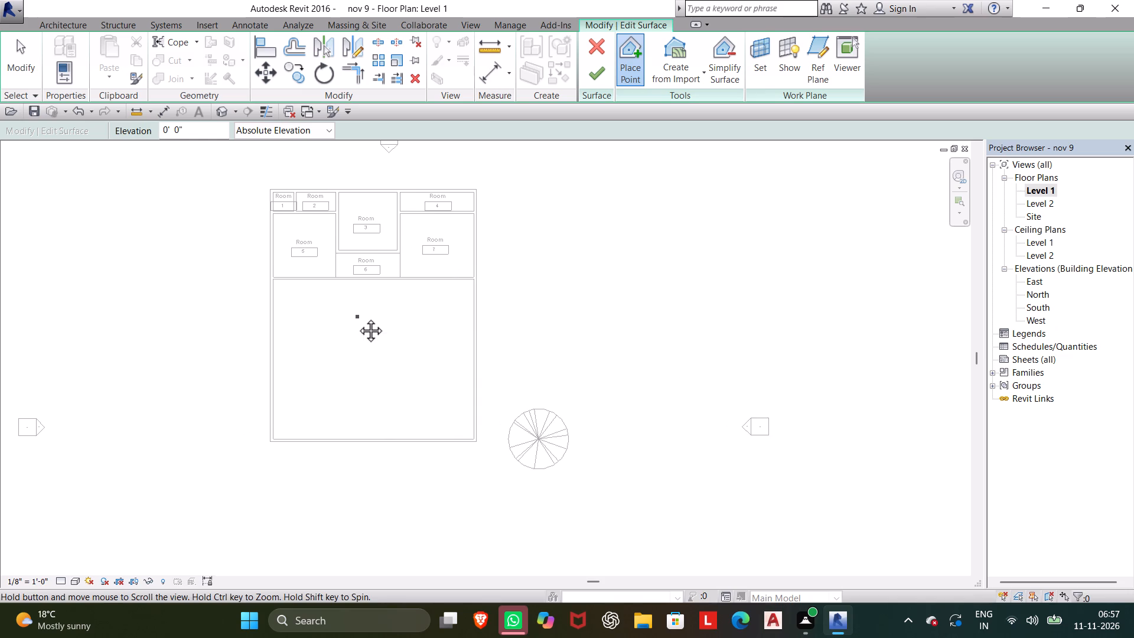
middle_click_drag(357, 317, 357, 319)
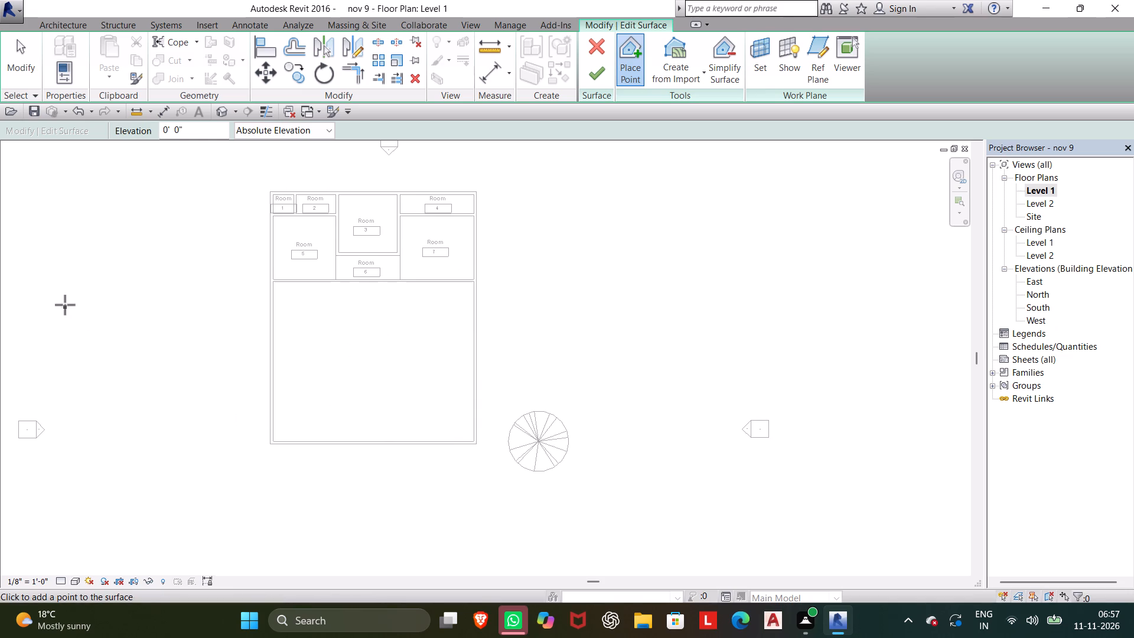
left_click(51, 280)
left_click_drag(78, 288, 114, 357)
left_click_drag(109, 377, 136, 342)
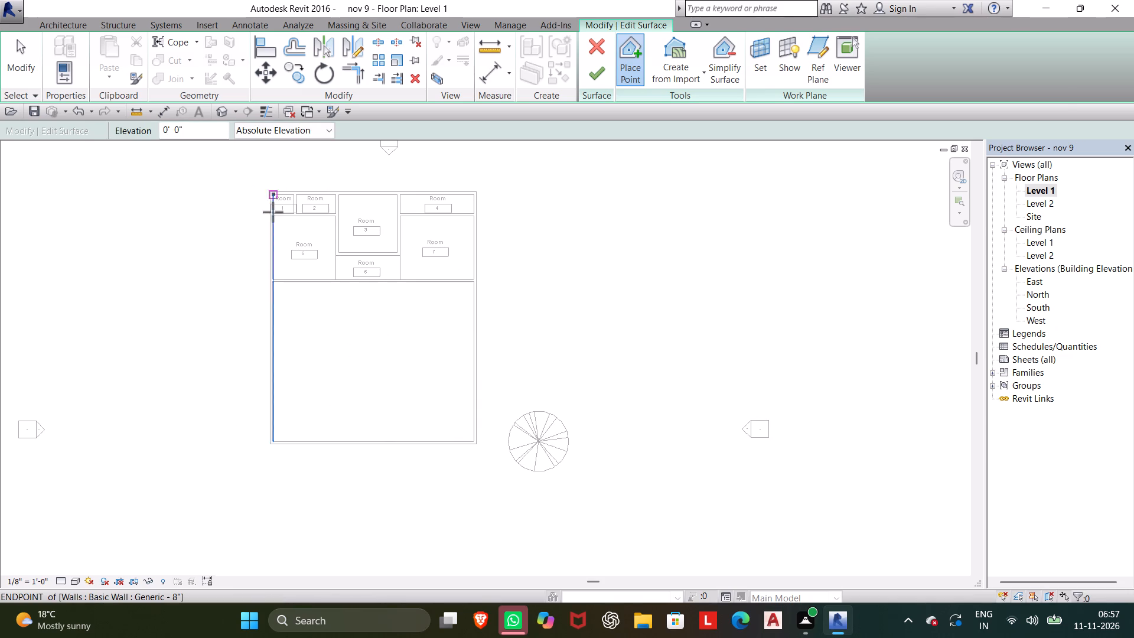
scroll(269, 194, "up", 4)
left_click(272, 191)
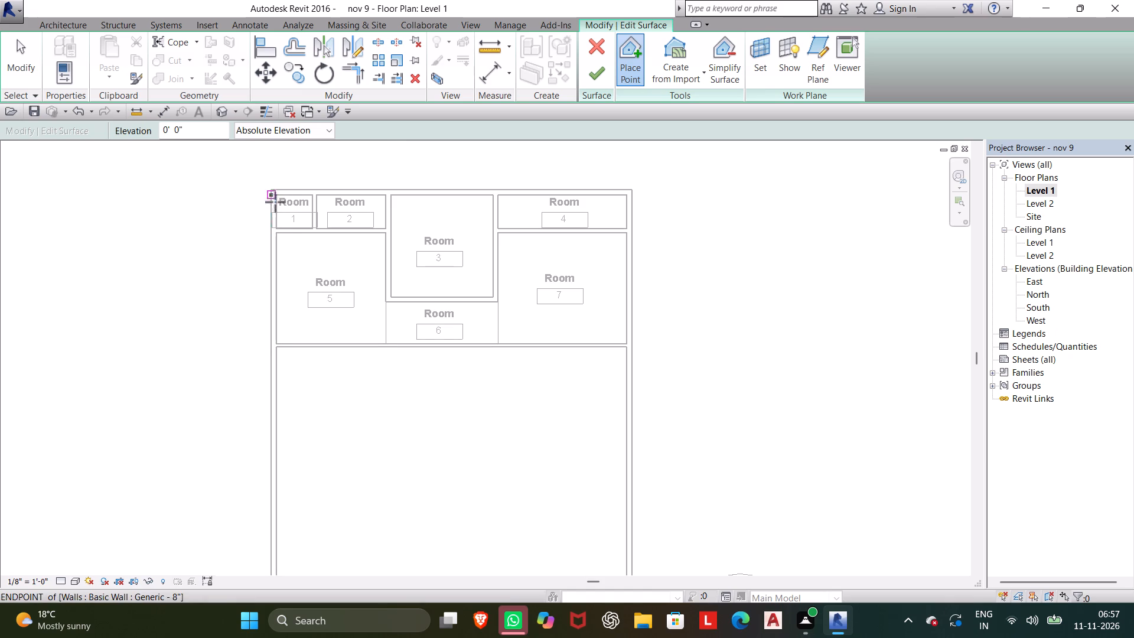
left_click(269, 273)
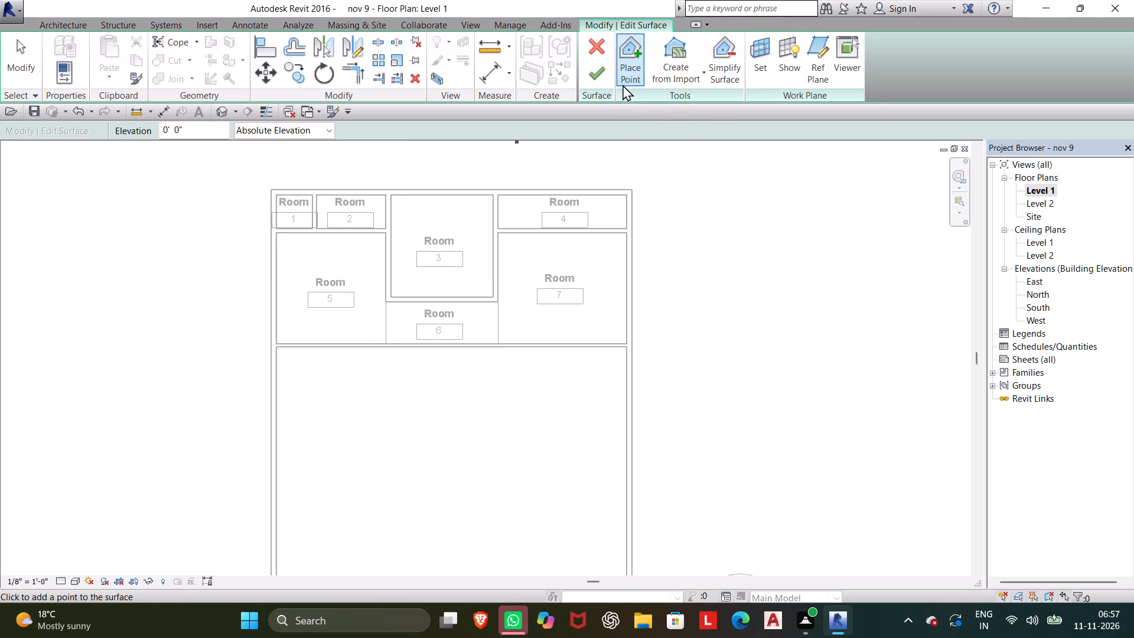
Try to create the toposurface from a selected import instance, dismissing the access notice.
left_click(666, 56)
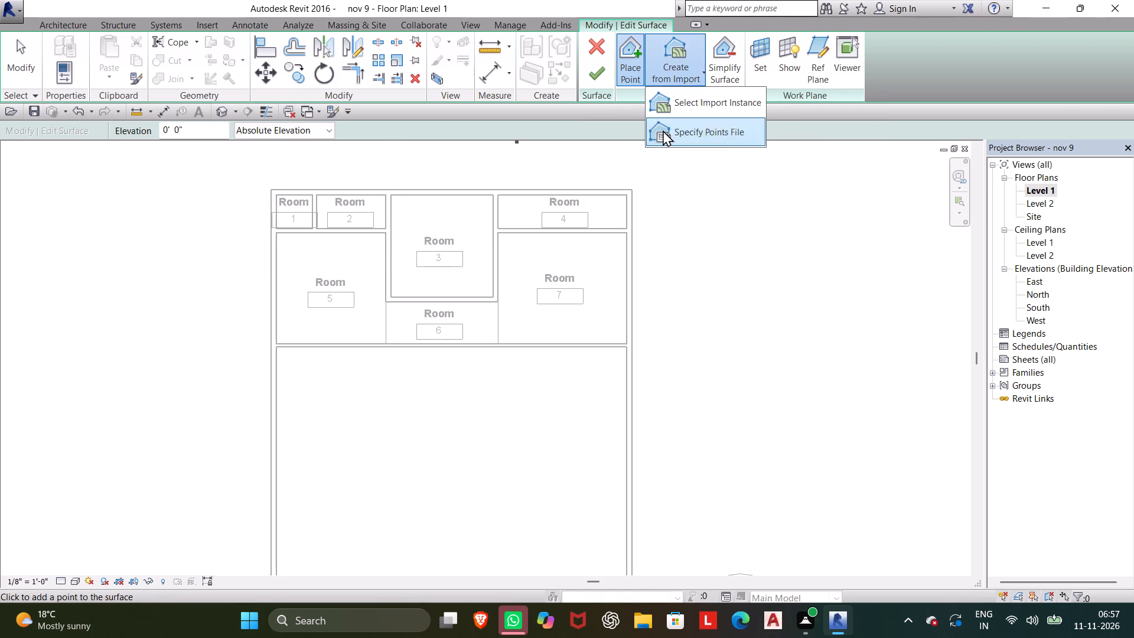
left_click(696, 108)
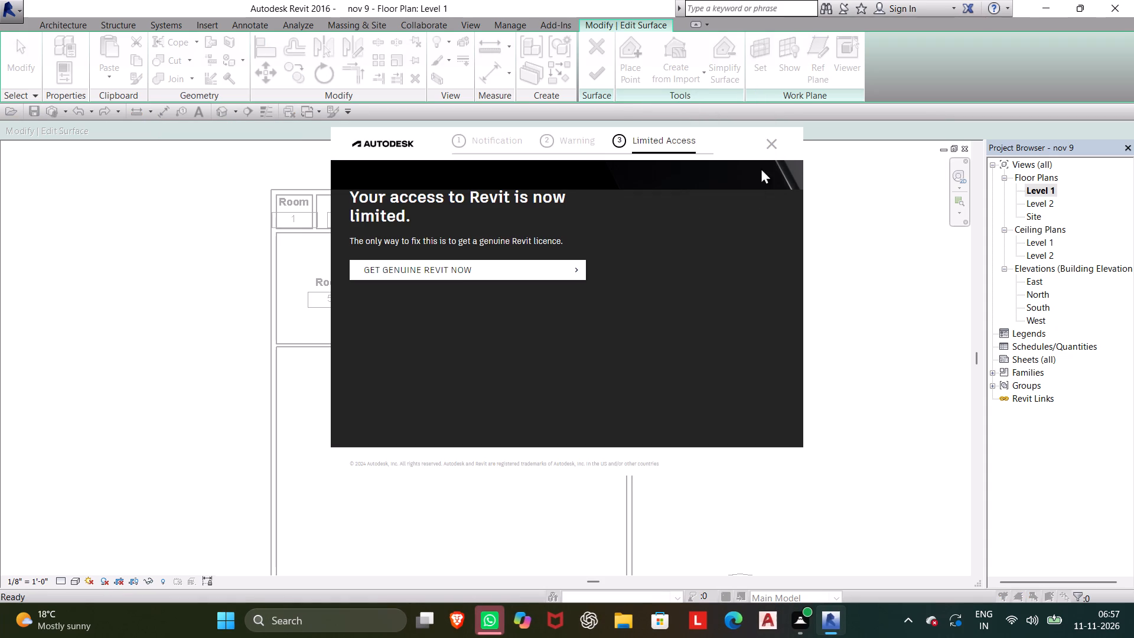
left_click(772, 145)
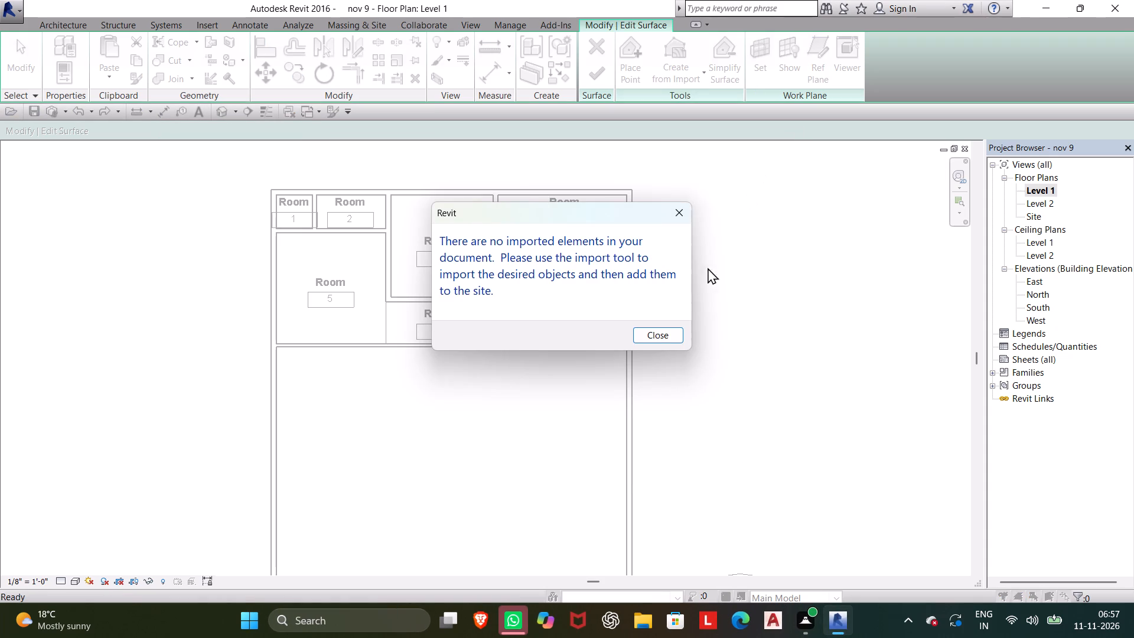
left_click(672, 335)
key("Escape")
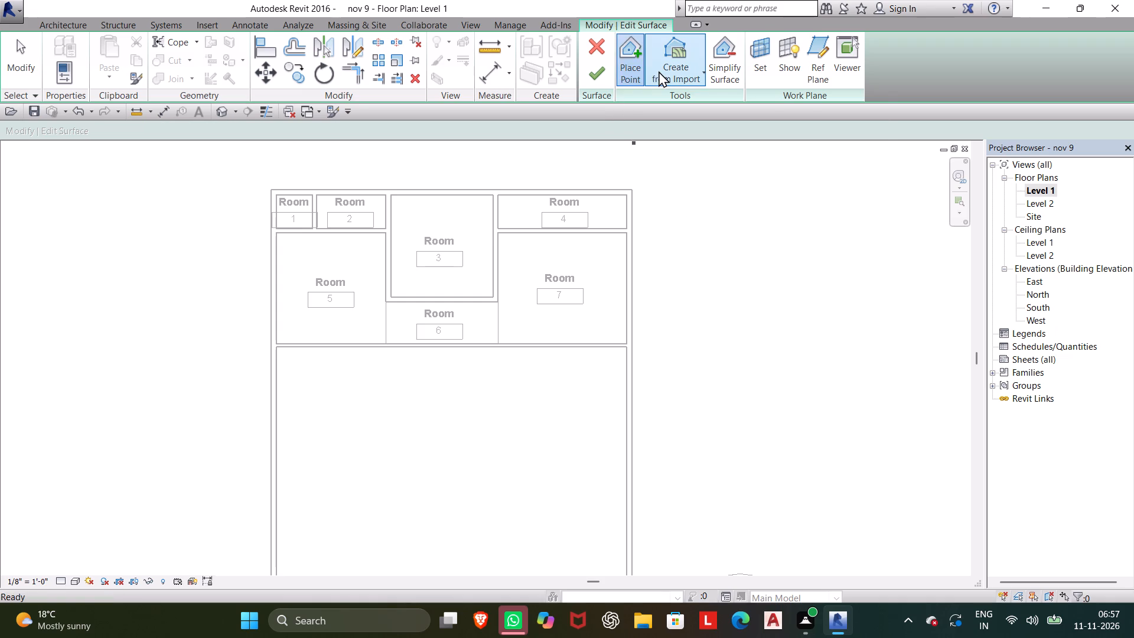
Quit the toposurface edit and discard its points.
left_click(594, 51)
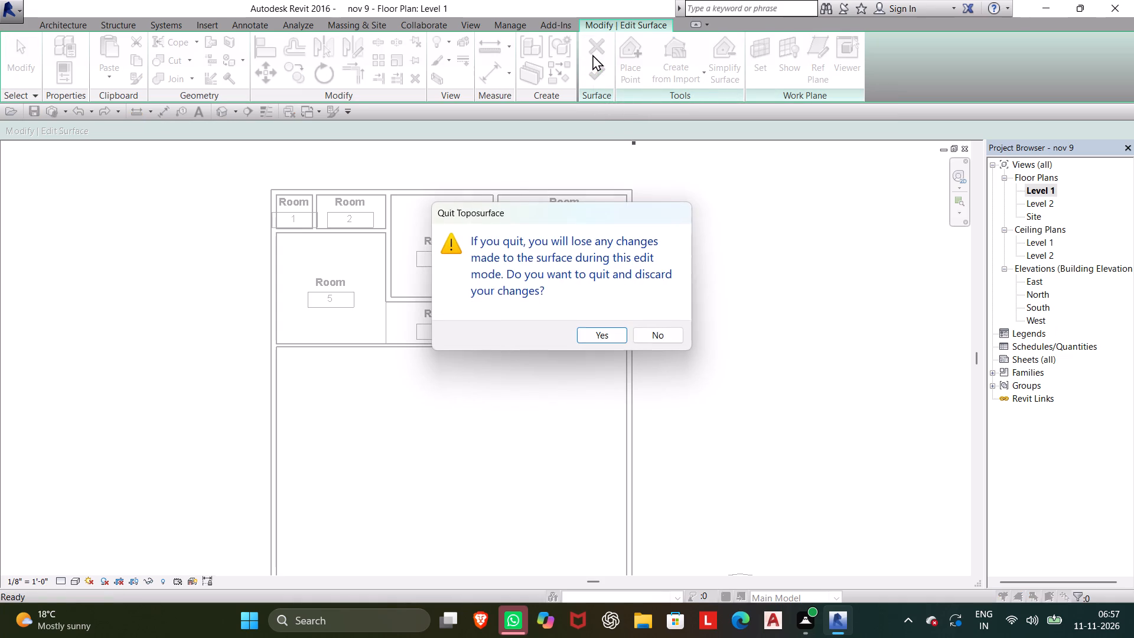
left_click(618, 338)
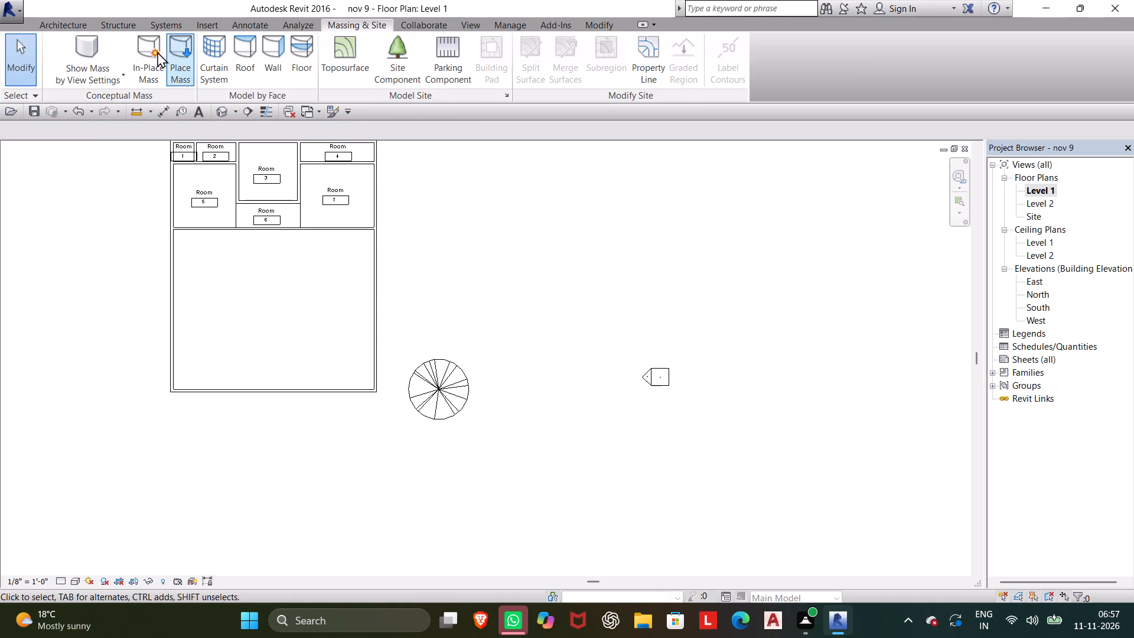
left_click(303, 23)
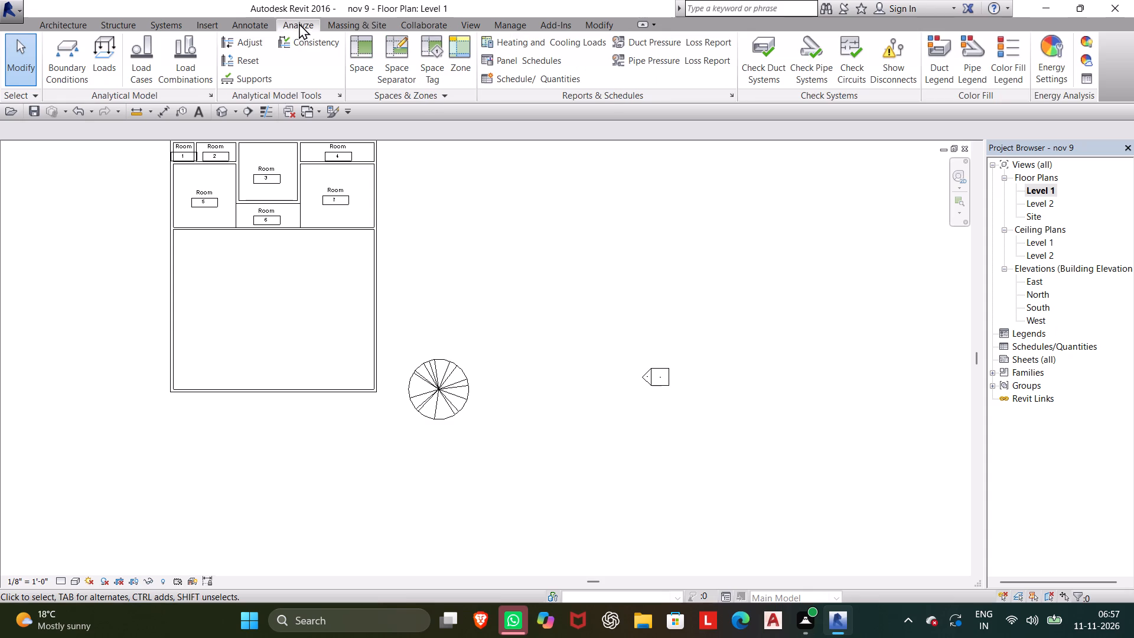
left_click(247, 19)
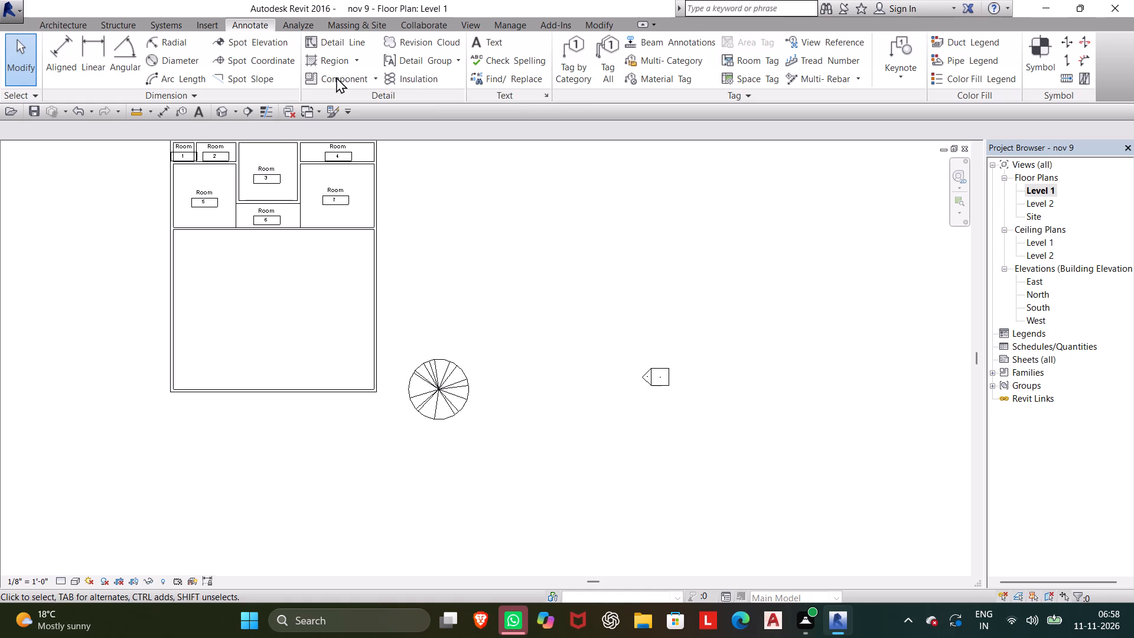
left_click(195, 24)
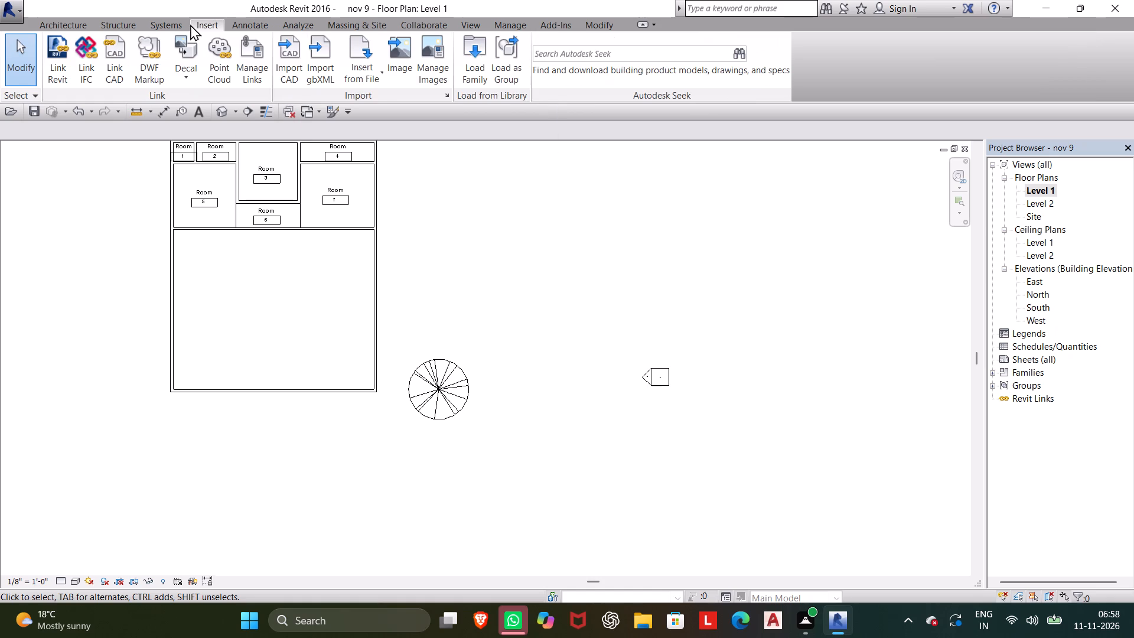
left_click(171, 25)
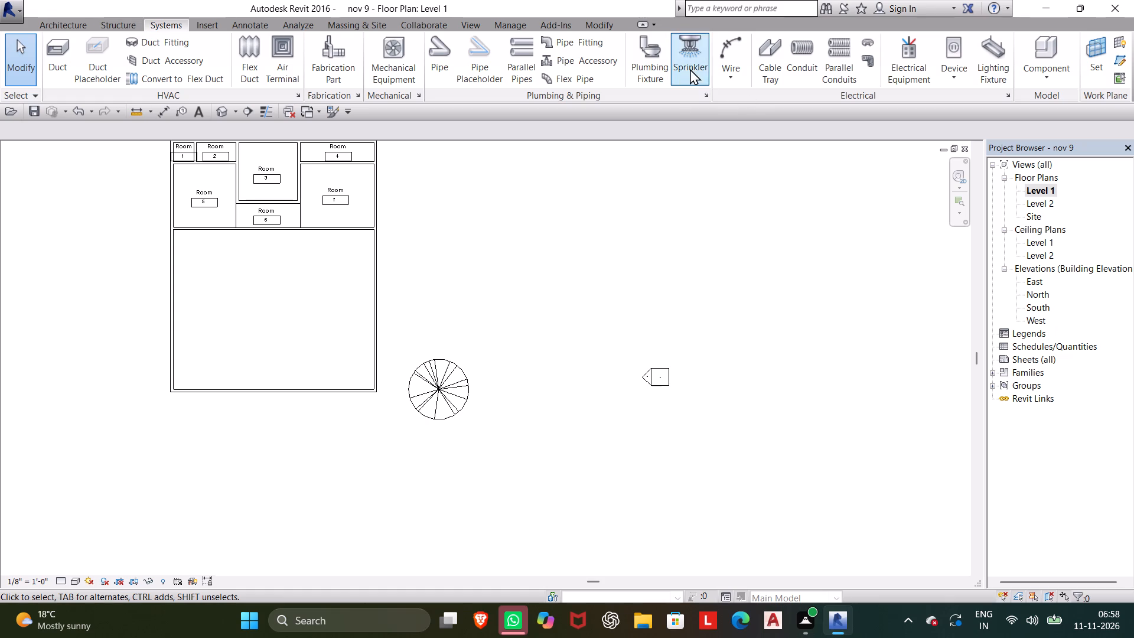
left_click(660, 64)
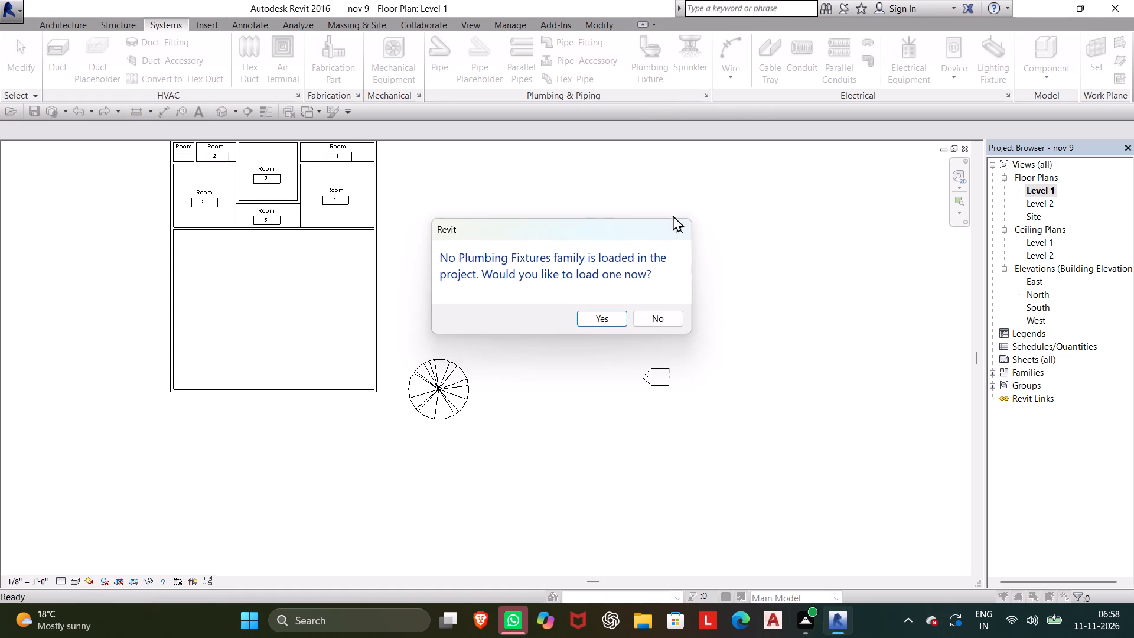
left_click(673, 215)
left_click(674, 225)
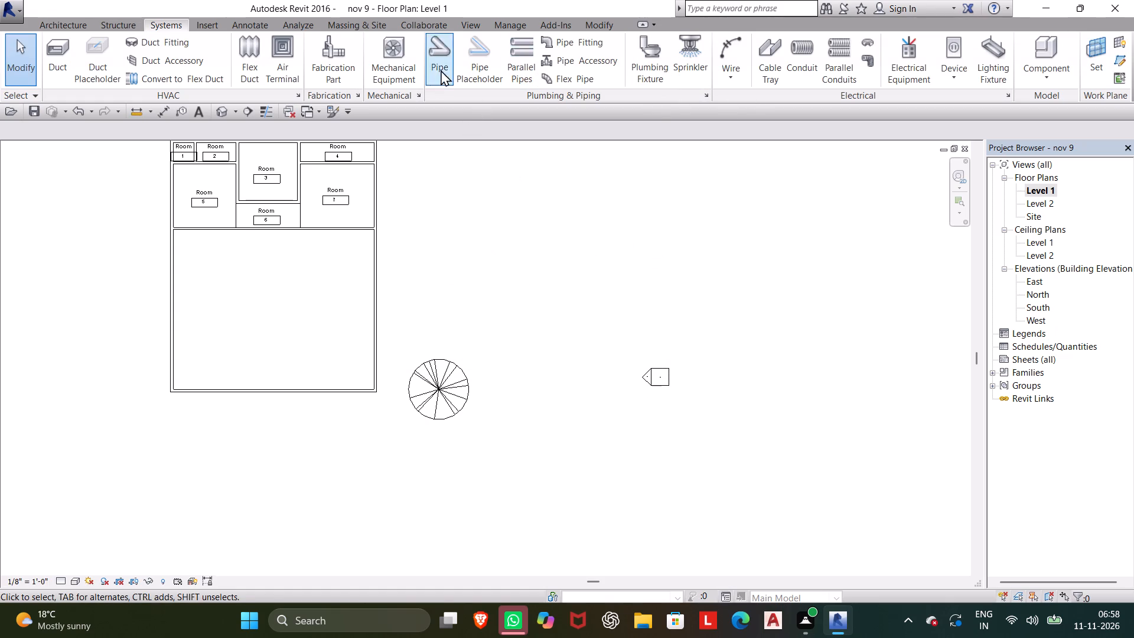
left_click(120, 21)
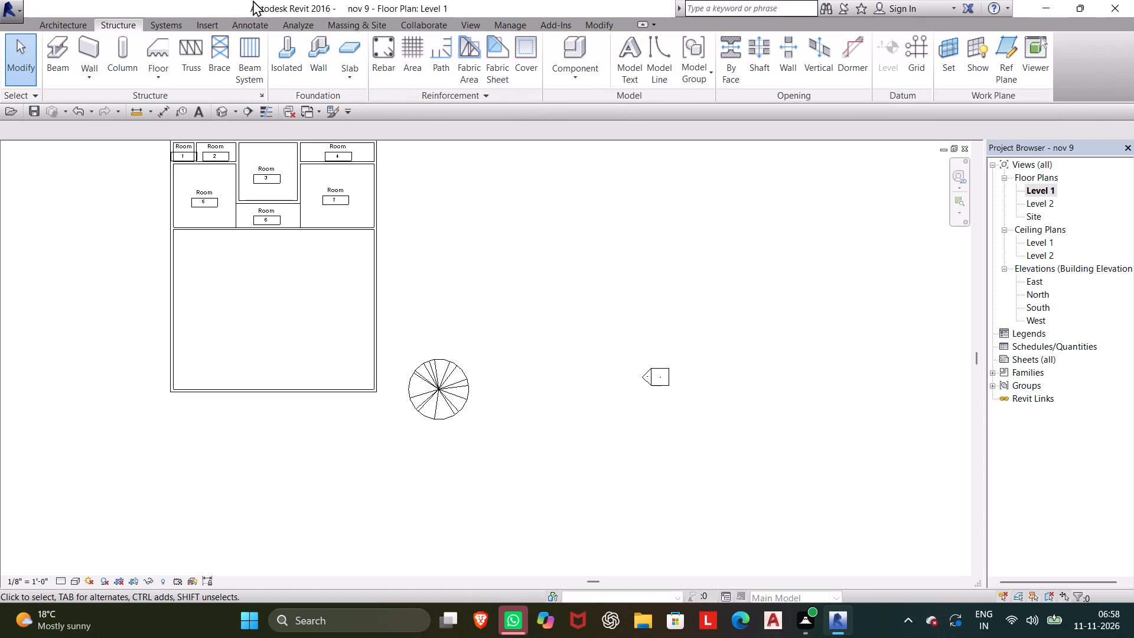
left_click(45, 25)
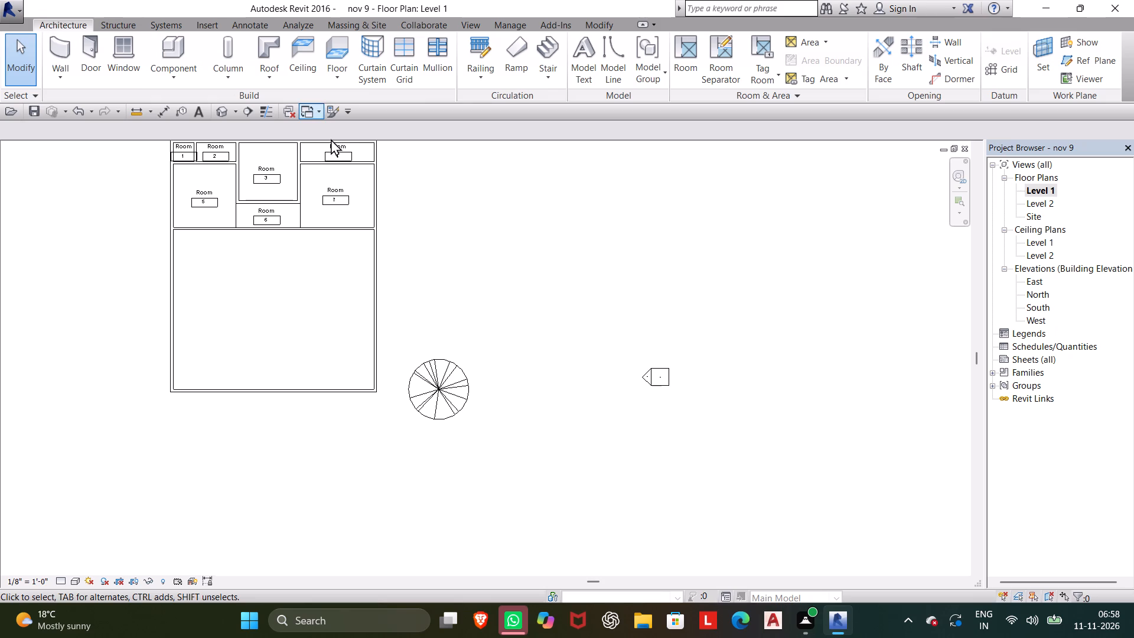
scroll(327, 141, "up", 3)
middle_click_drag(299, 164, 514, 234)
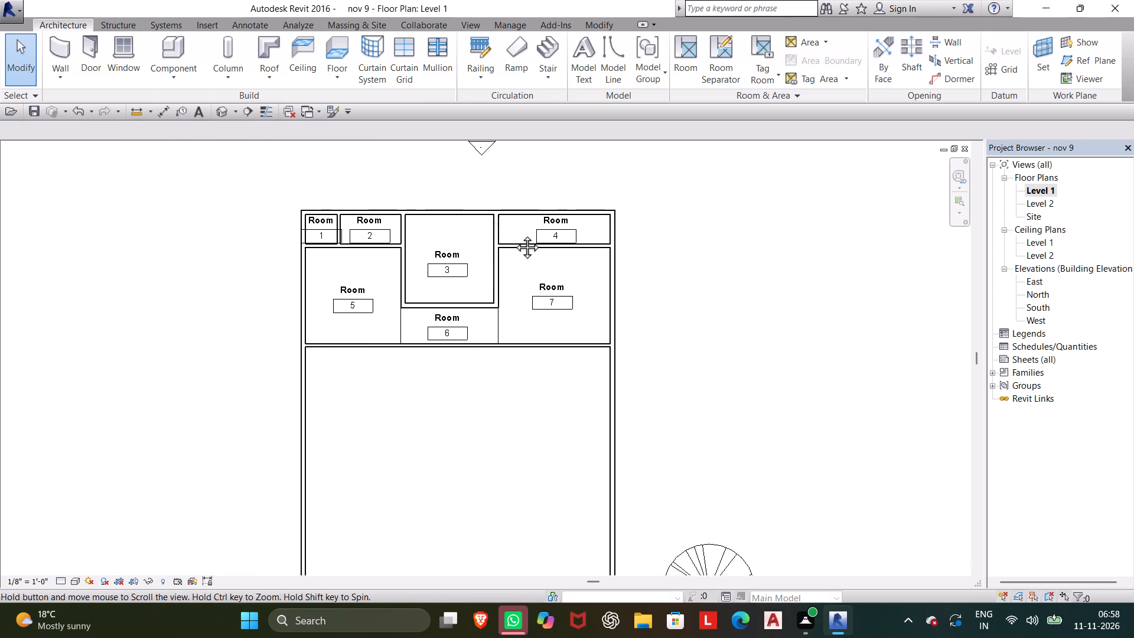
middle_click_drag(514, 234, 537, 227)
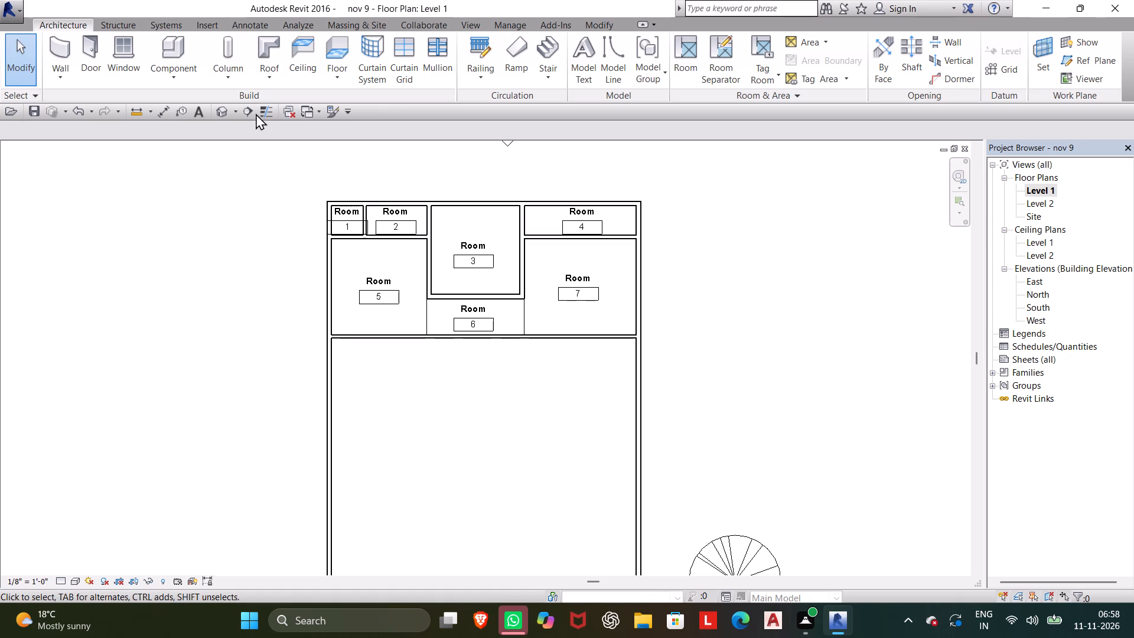
Open the default 3D view, set its visual style to Realistic, and dismiss the access notice.
left_click(224, 112)
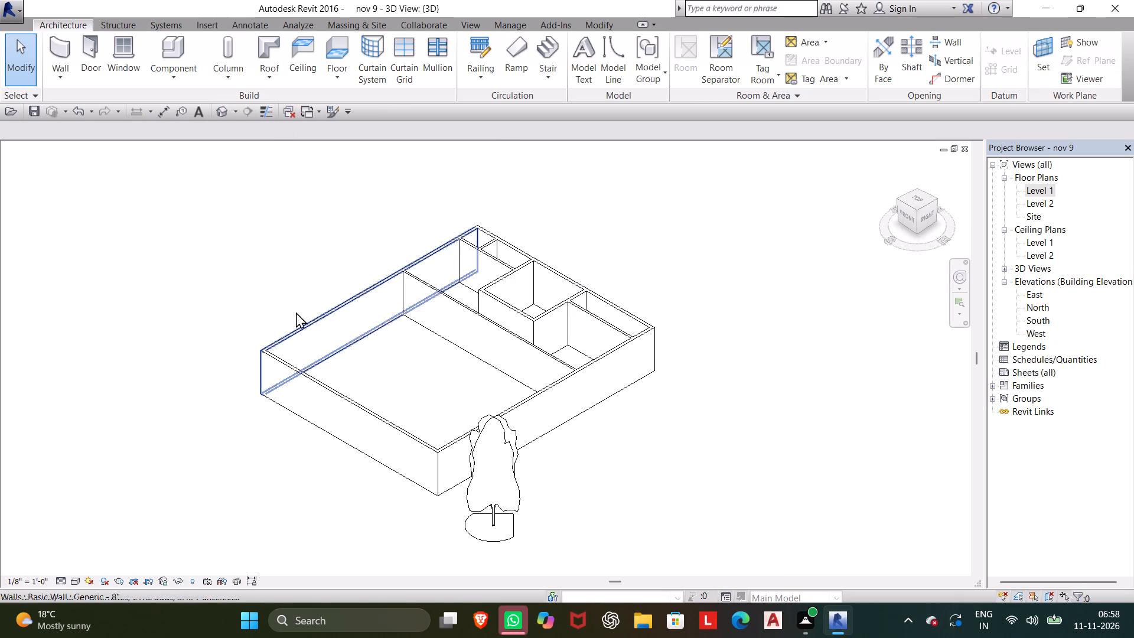
left_click(77, 584)
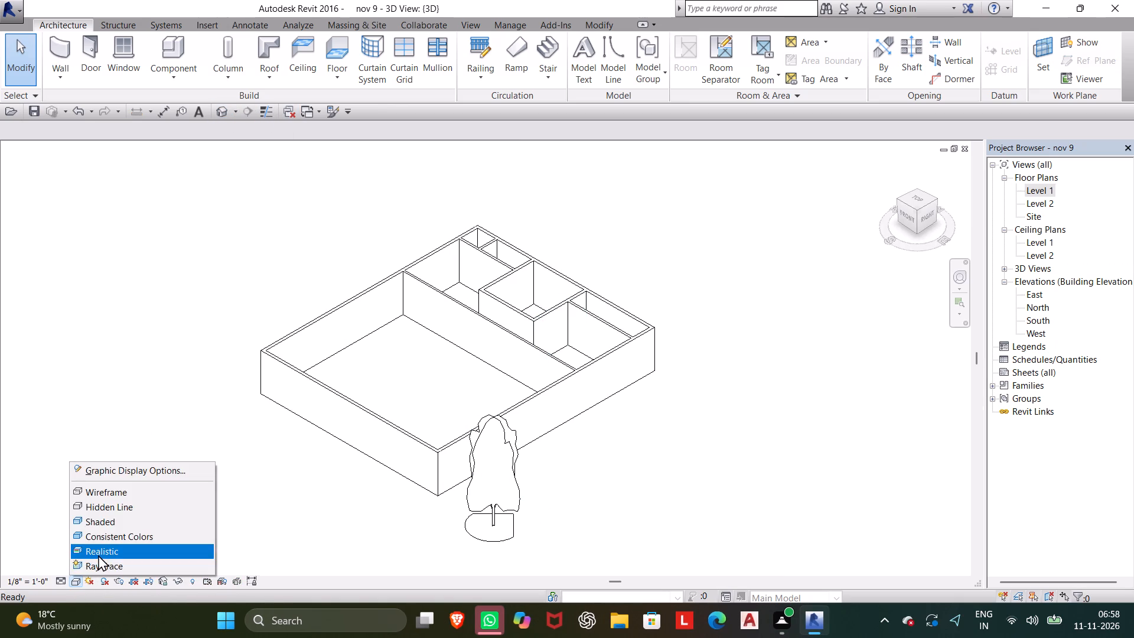
left_click(98, 555)
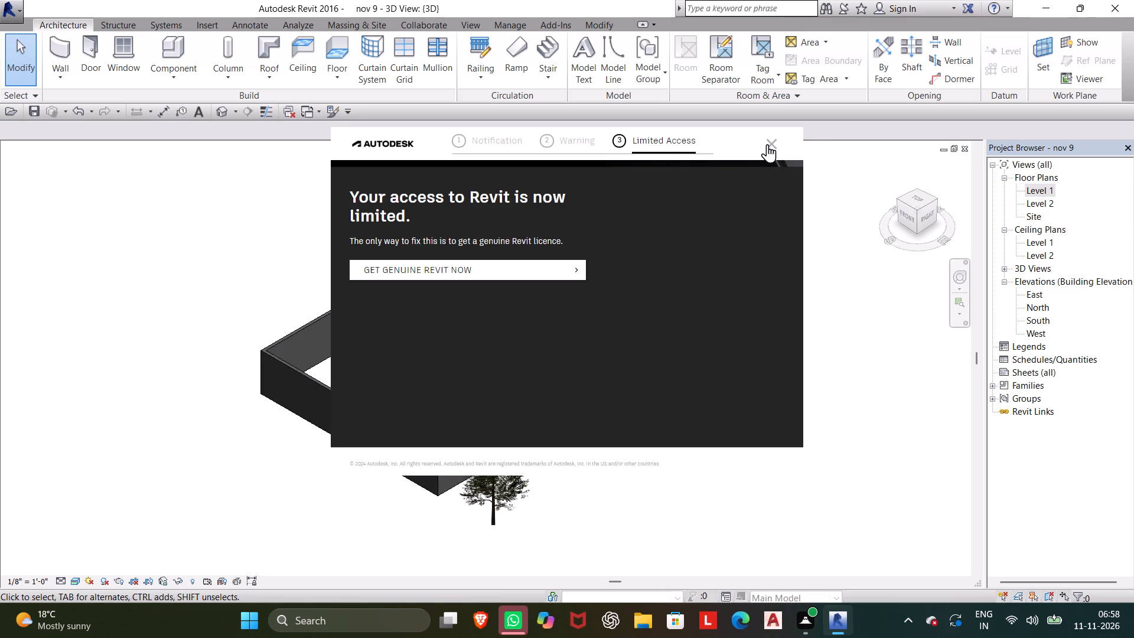
left_click(767, 144)
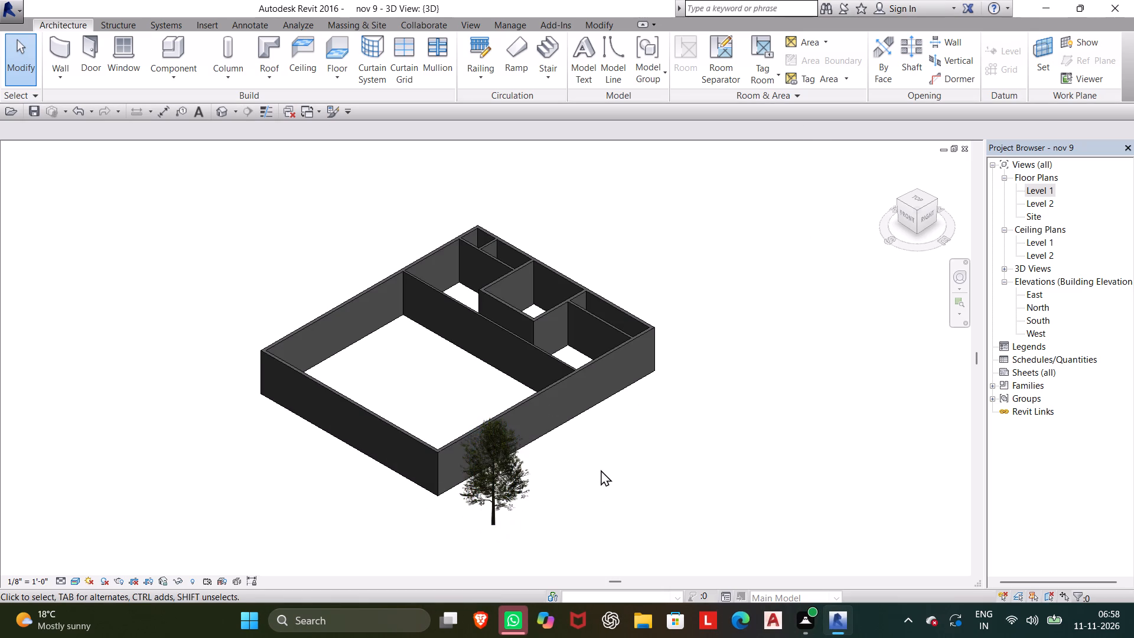
Set the height of the Red Ash - 25' tree type to 10' in its type properties.
middle_click_drag(551, 519, 752, 348, "shift")
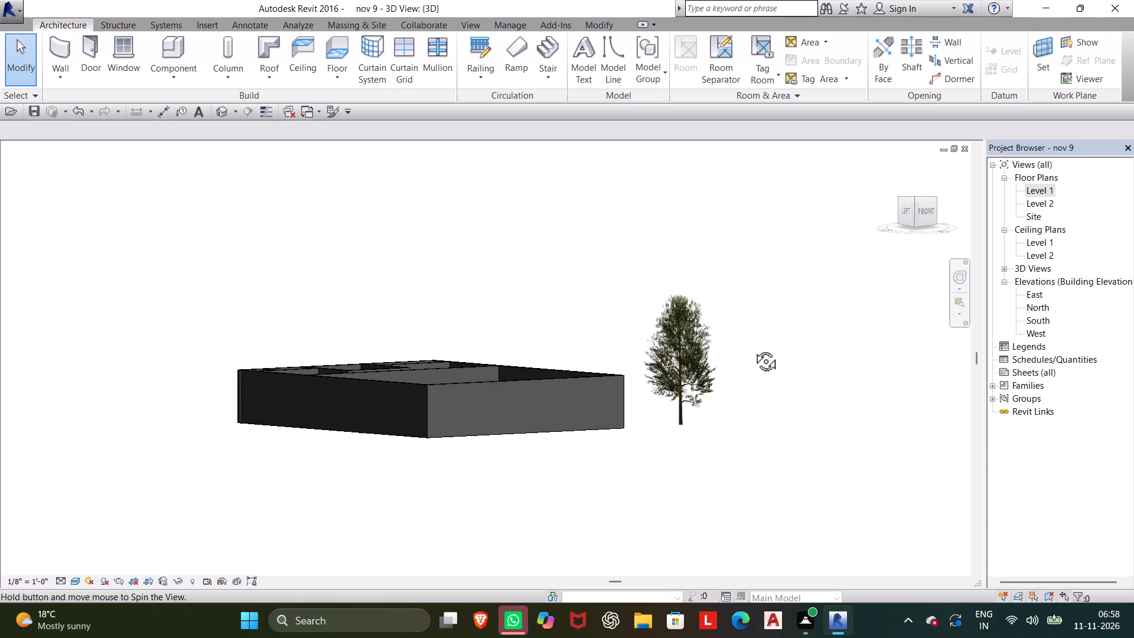
middle_click_drag(752, 348, 715, 383, "shift")
scroll(660, 416, "up", 9)
scroll(676, 387, "down", 4)
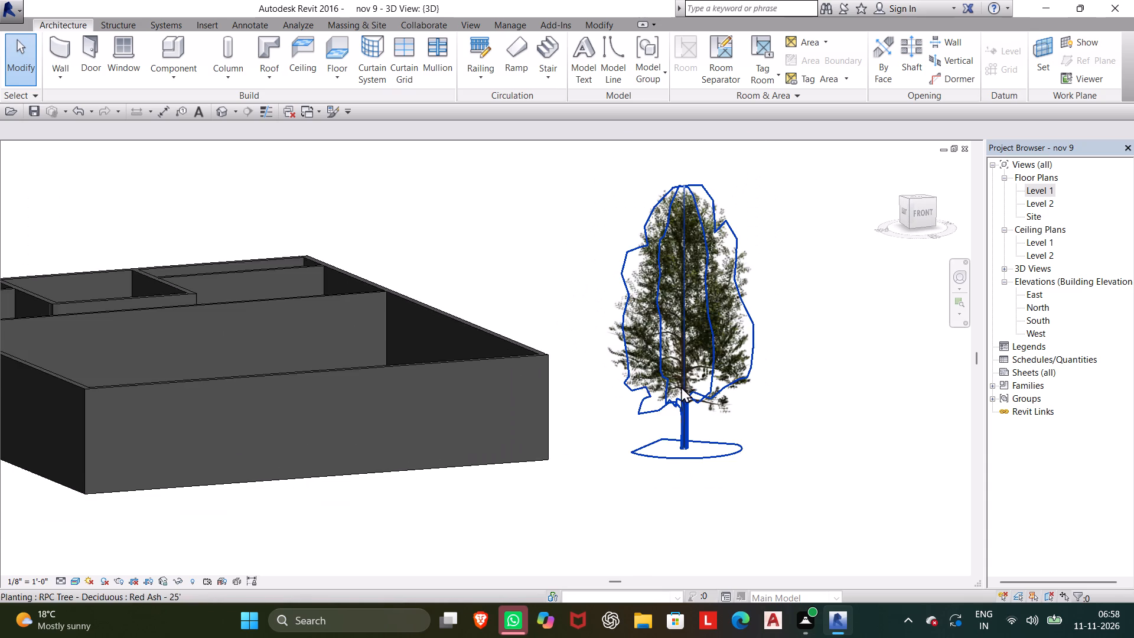
scroll(684, 382, "down", 1)
left_click(689, 360)
right_click(567, 266)
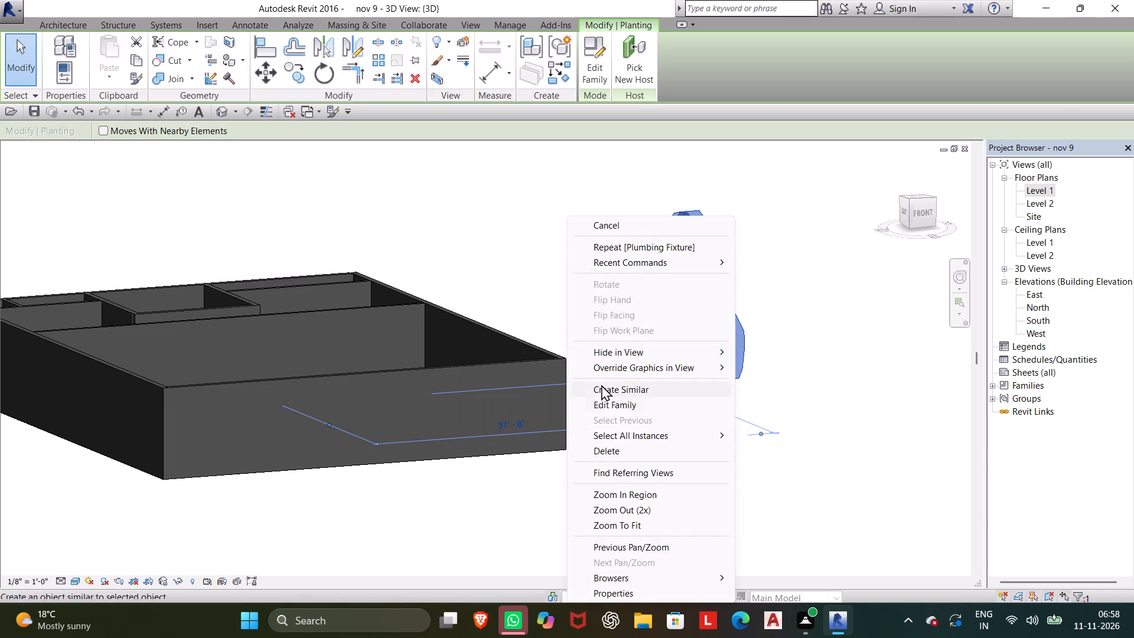
left_click(628, 590)
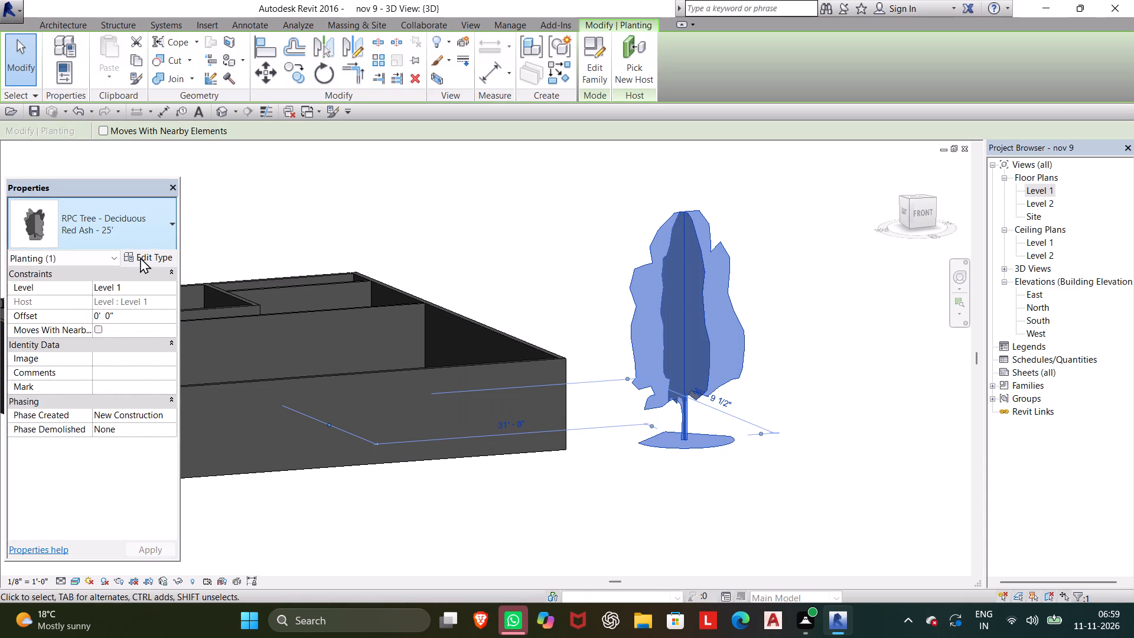
left_click(141, 235)
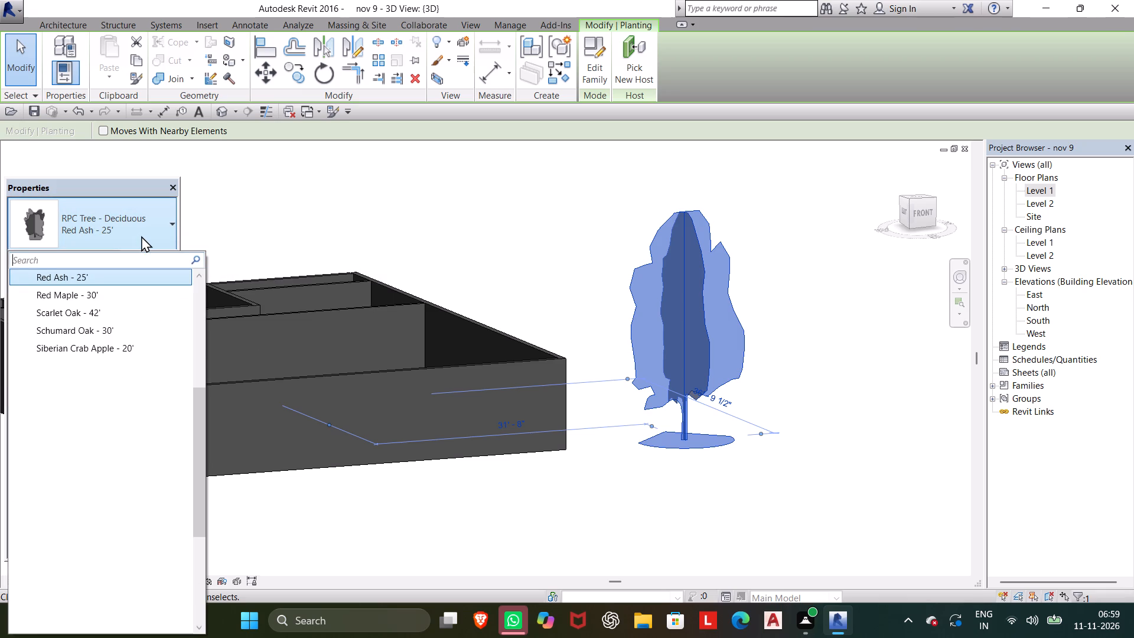
left_click(141, 236)
left_click(151, 258)
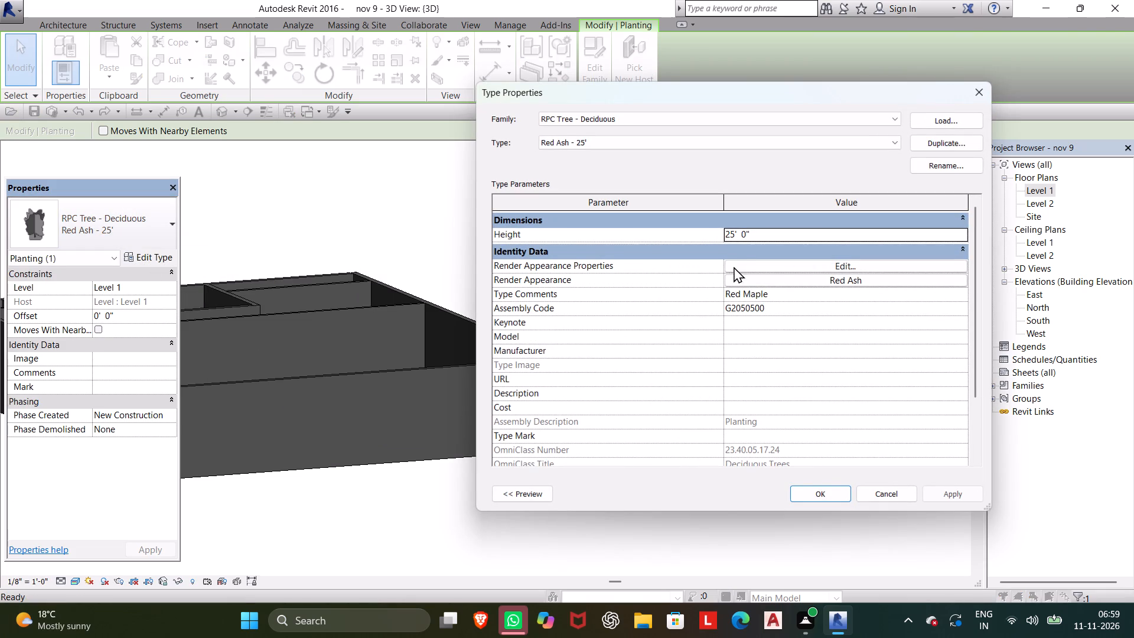
left_click(758, 233)
left_click_drag(758, 233, 660, 243)
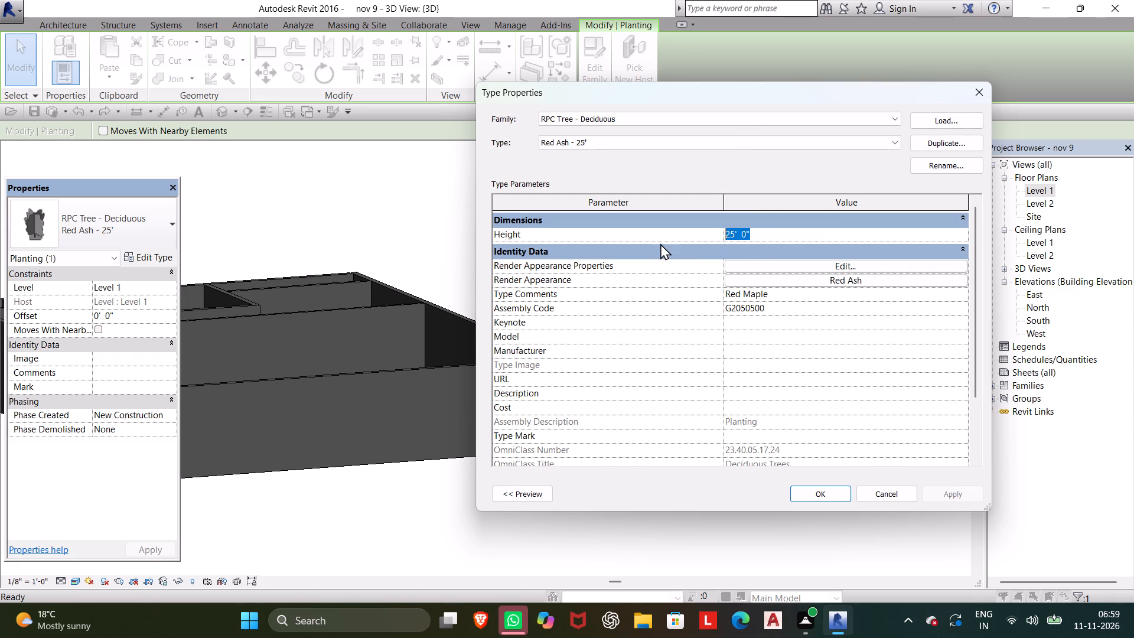
type("10'")
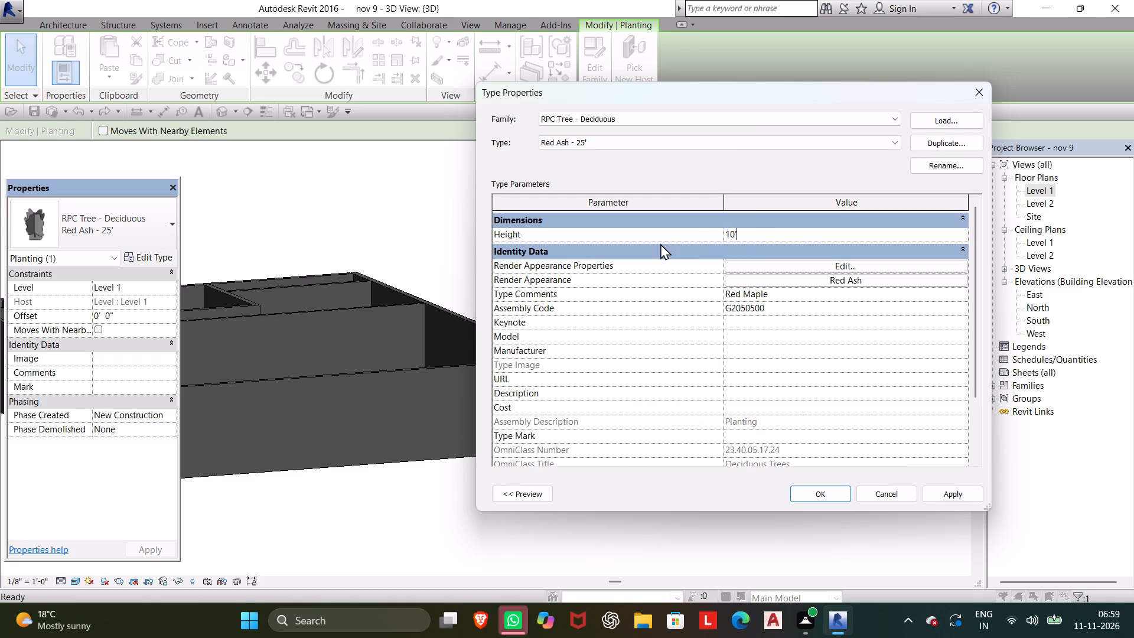
key("Return")
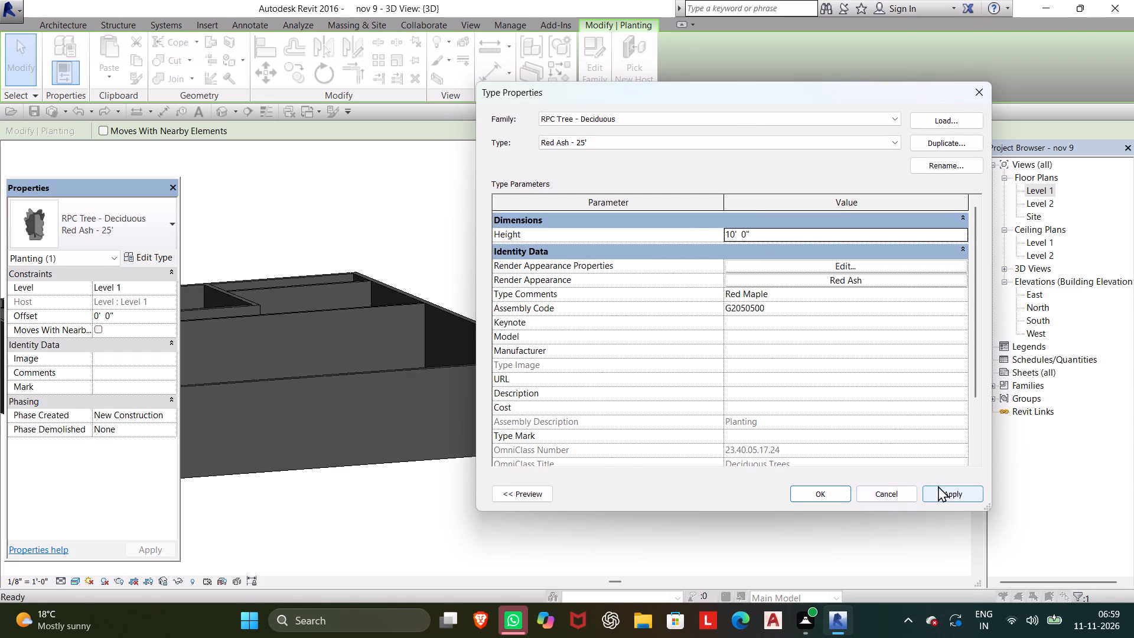
left_click(940, 489)
left_click(817, 494)
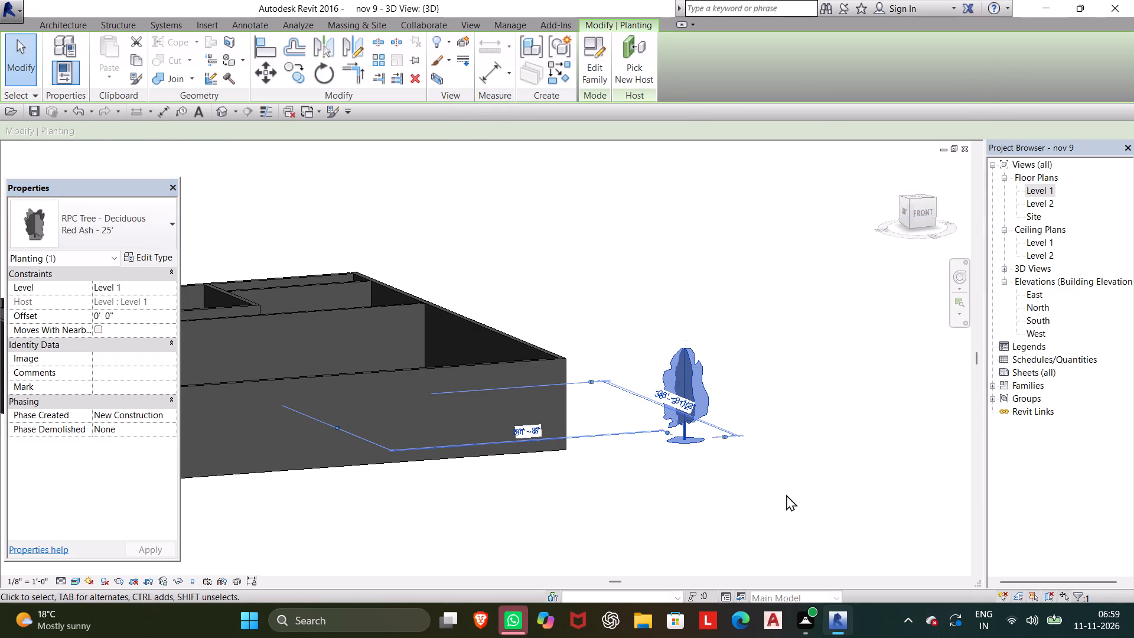
key("Escape")
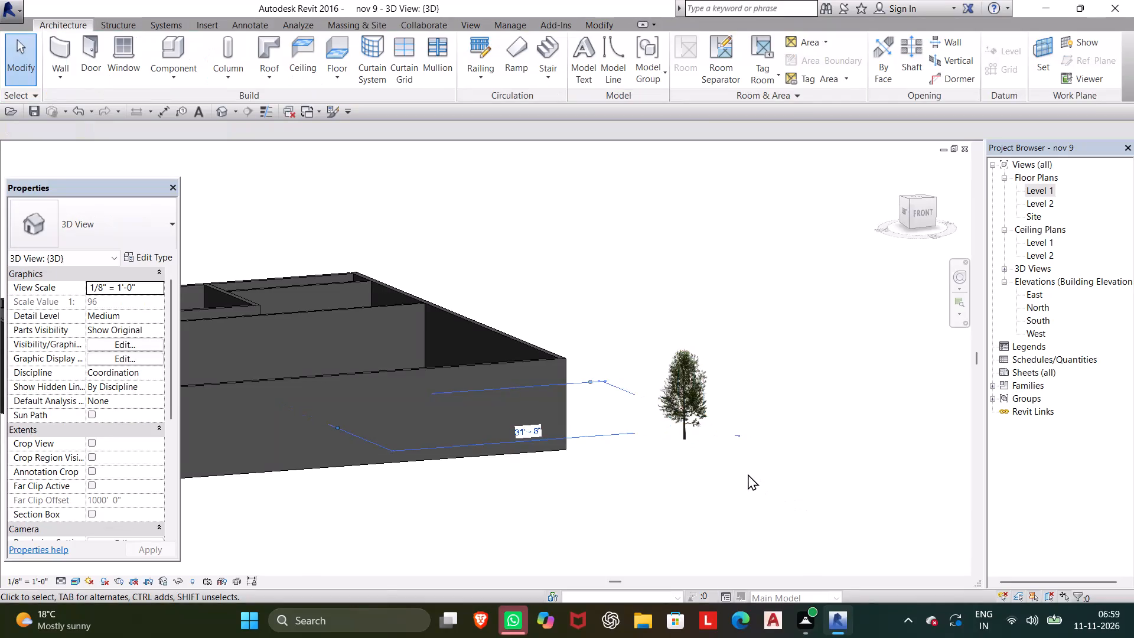
Nudge the Red Ash tree toward the building until it stands about 7'-3" from the nearest side wall.
scroll(749, 469, "up", 9)
scroll(676, 489, "down", 6)
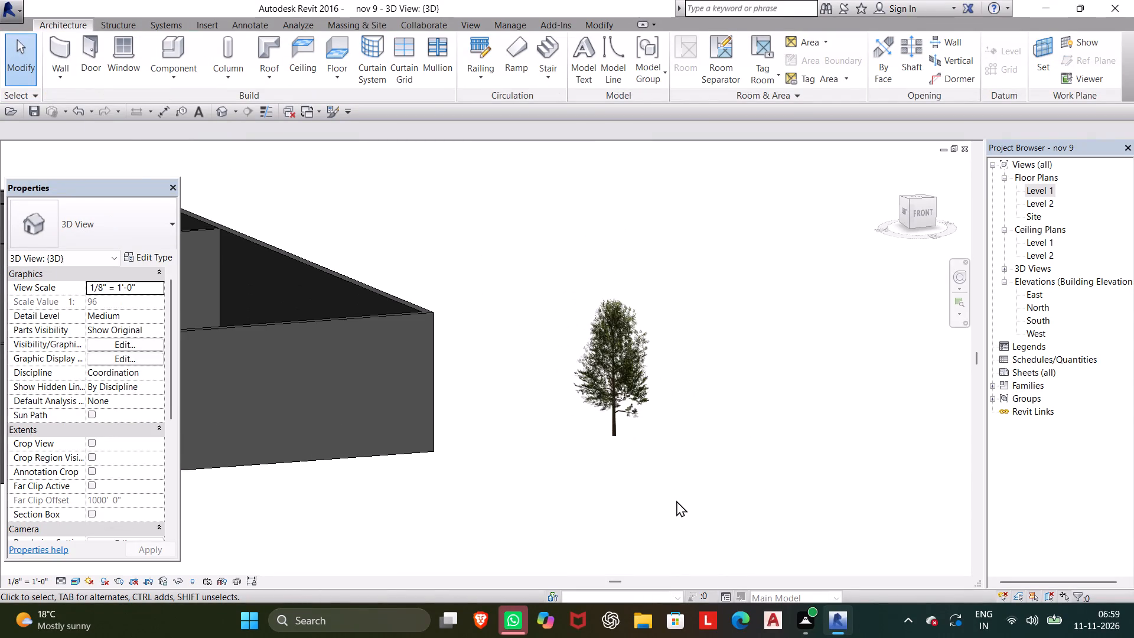
left_click(618, 426)
key("Left")
key("Left")
key("Left")
key("Left")
key("Left")
key("Left")
key("Left")
key("Left")
key("Left")
key("Left")
key("Left")
key("Left")
key("Left")
key("Left")
key("Left")
key("Left")
key("Left")
key("Left")
key("Left")
key("Left")
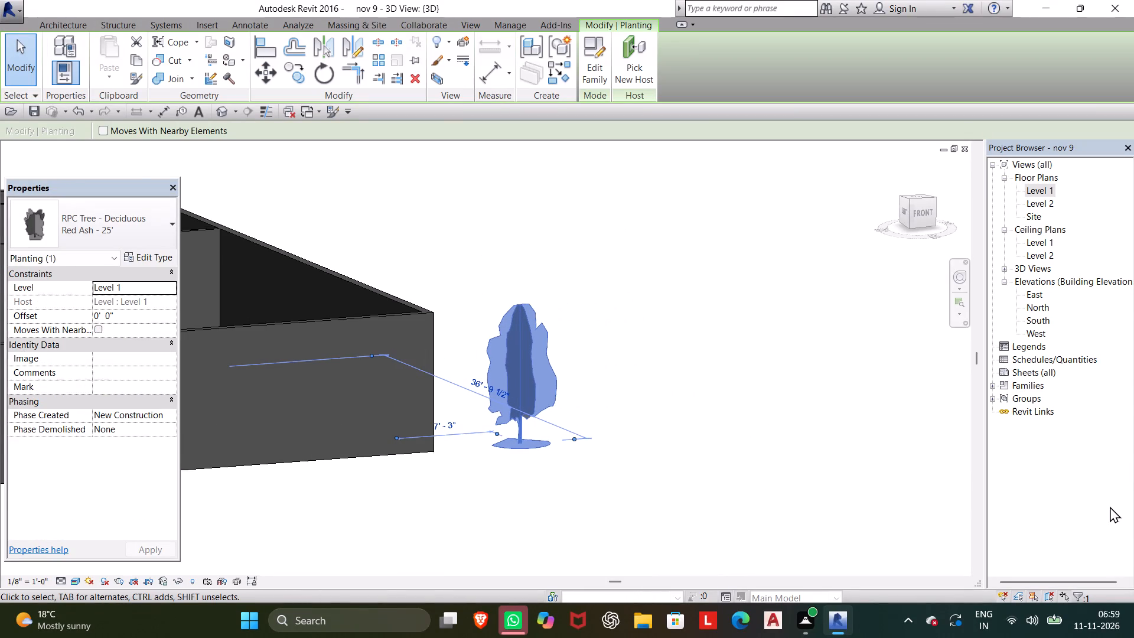
key("Escape")
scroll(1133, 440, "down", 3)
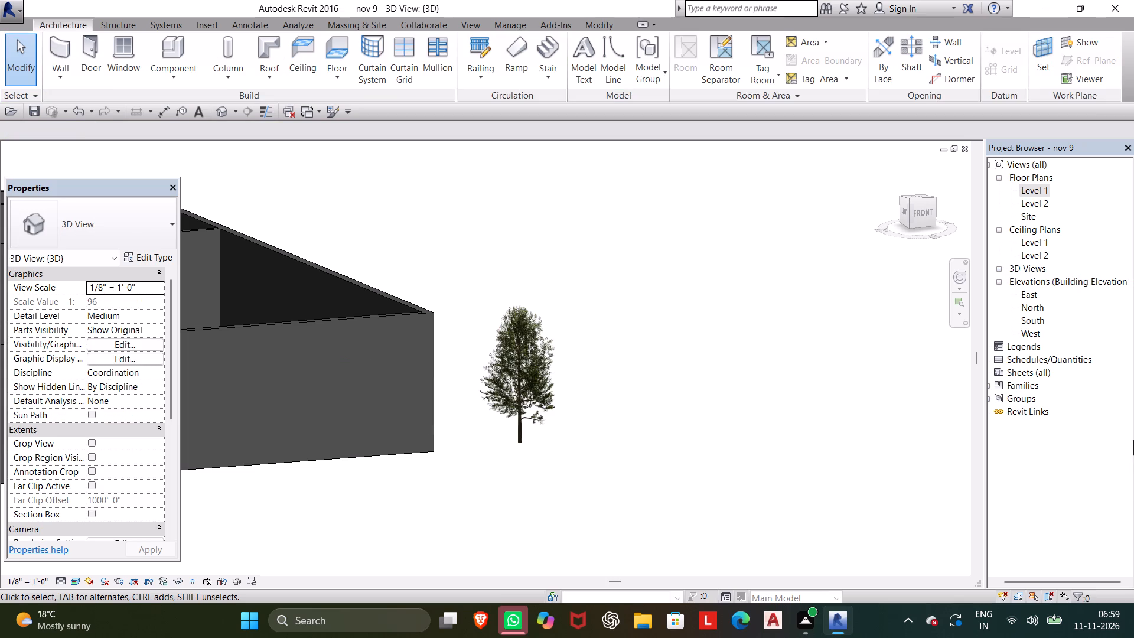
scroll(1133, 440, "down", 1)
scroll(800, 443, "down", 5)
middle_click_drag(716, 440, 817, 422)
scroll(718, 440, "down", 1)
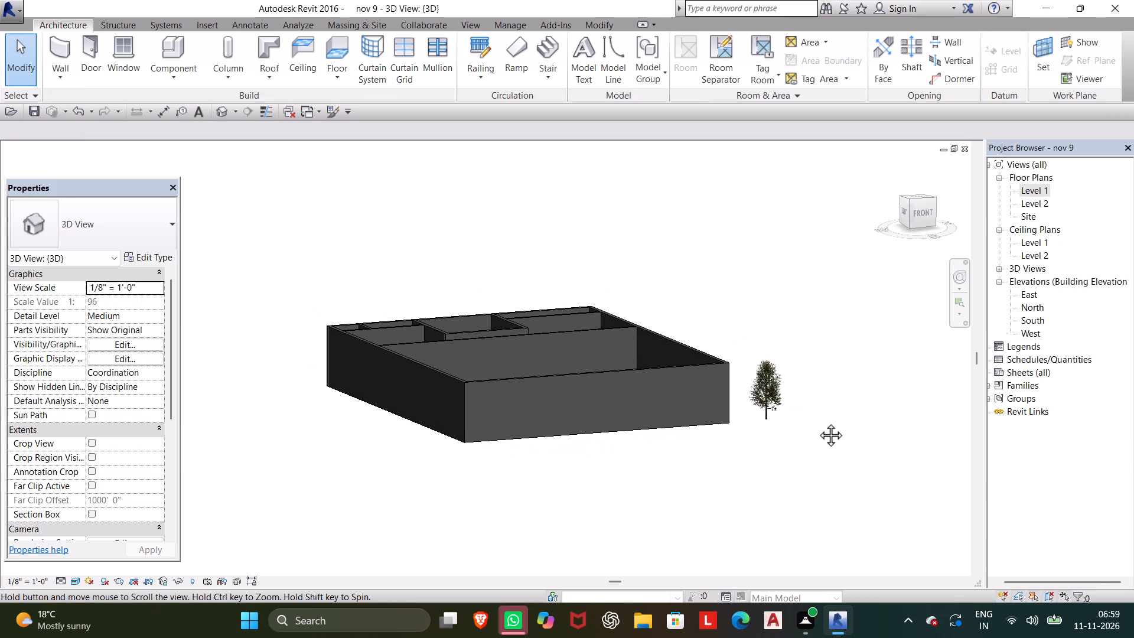
Delete the room separation line between Rooms 6 and 7 in the Level 1 plan, together with redundant Room 7.
middle_click_drag(817, 422, 705, 634)
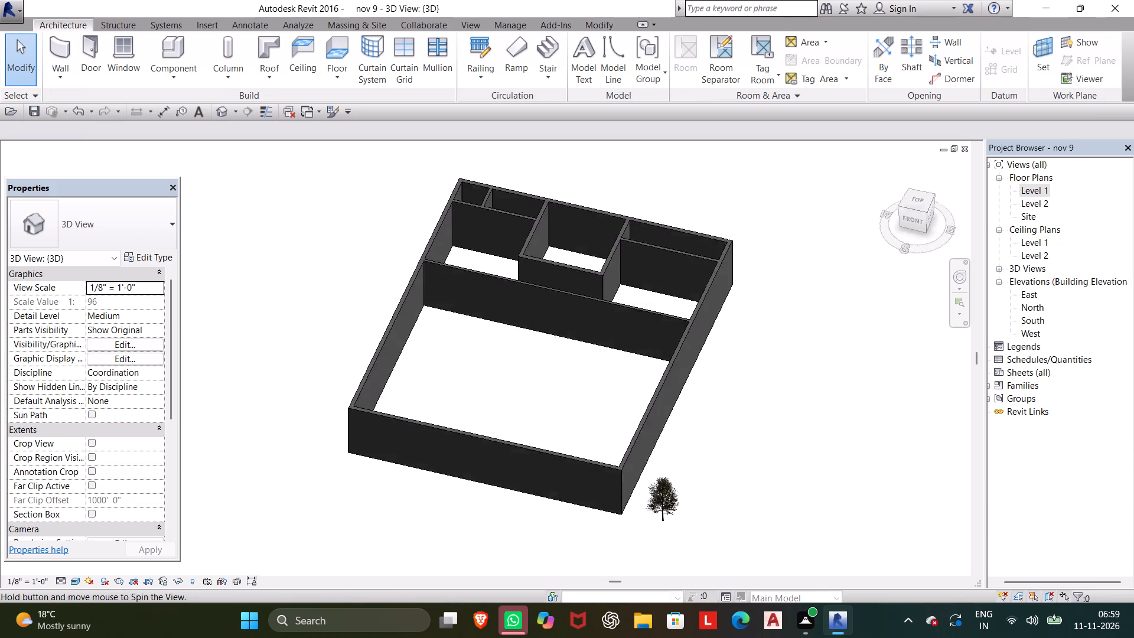
middle_click_drag(705, 634, 552, 610)
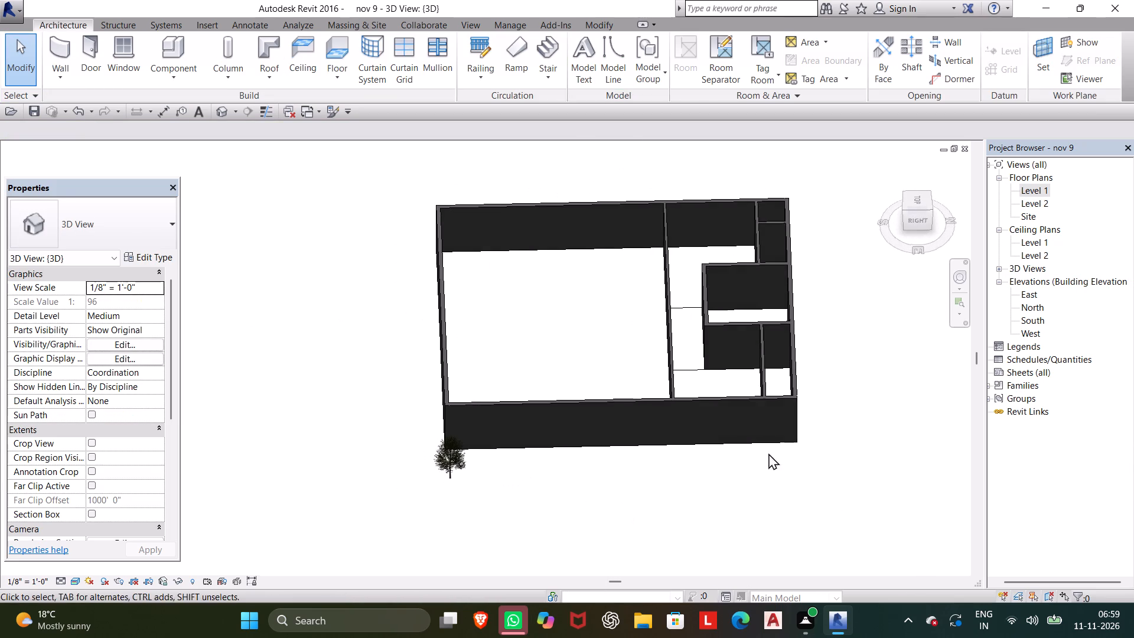
scroll(713, 395, "up", 9)
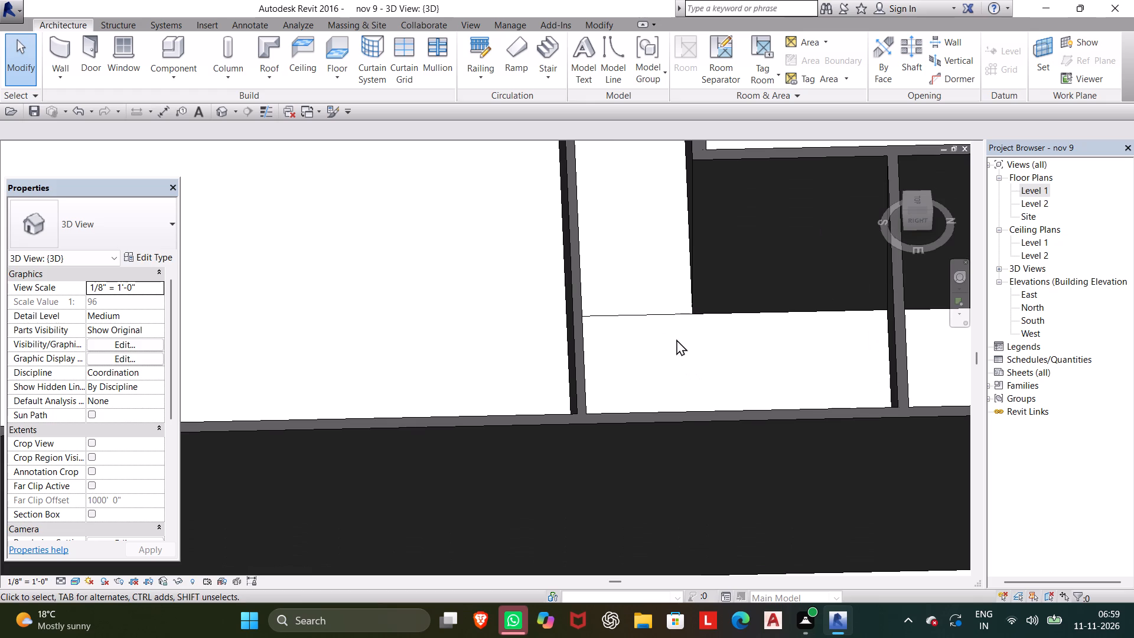
left_click(663, 317)
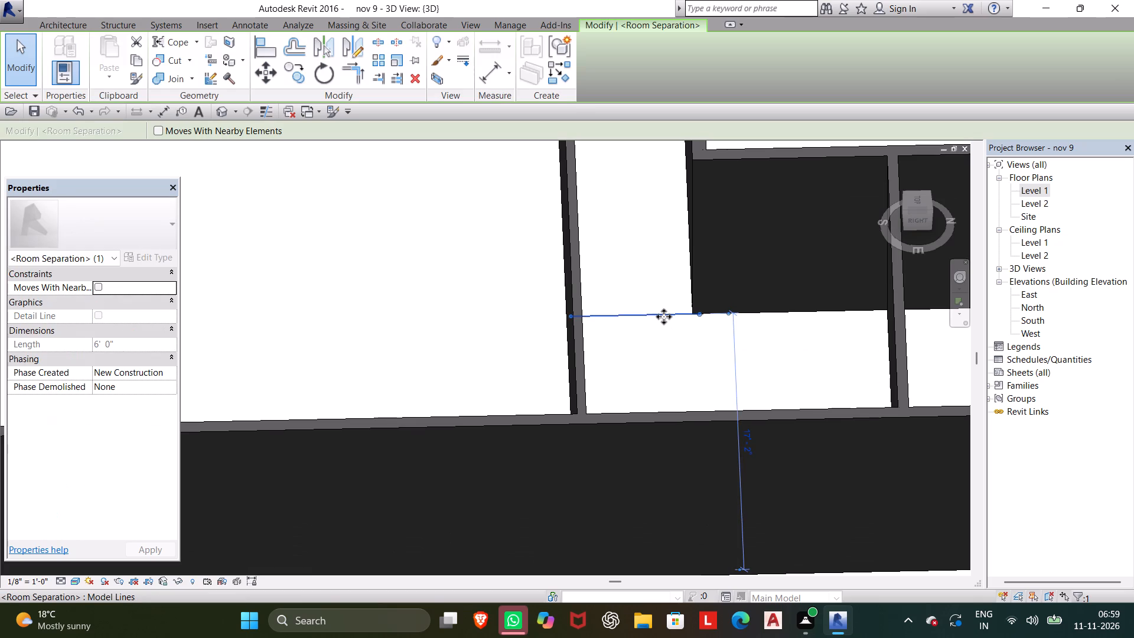
left_click(1042, 195)
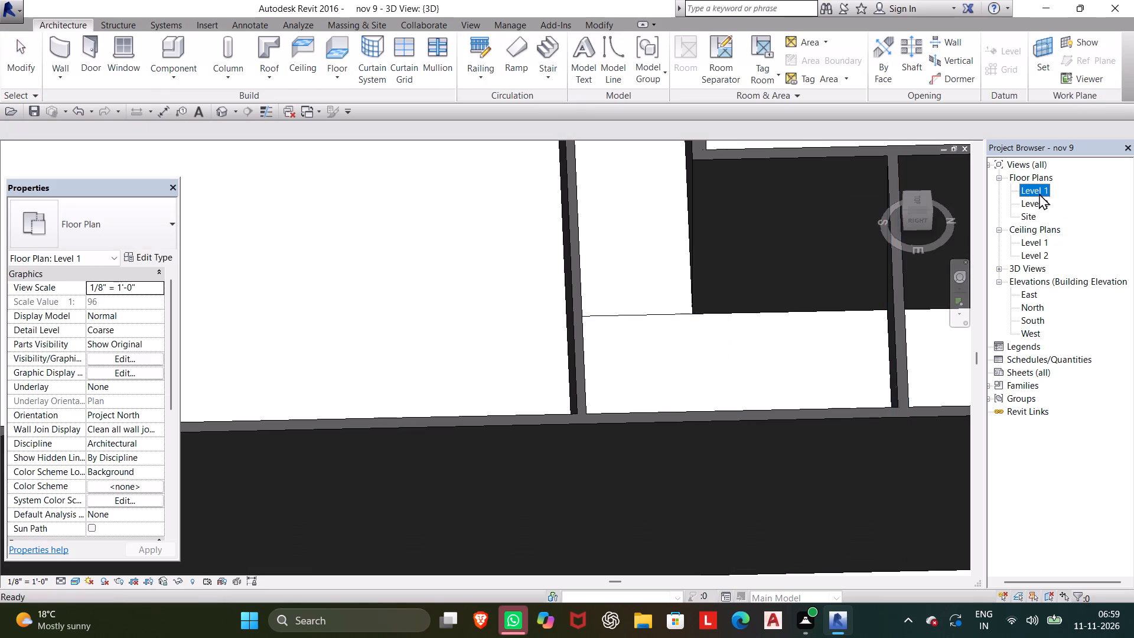
left_click(1038, 193)
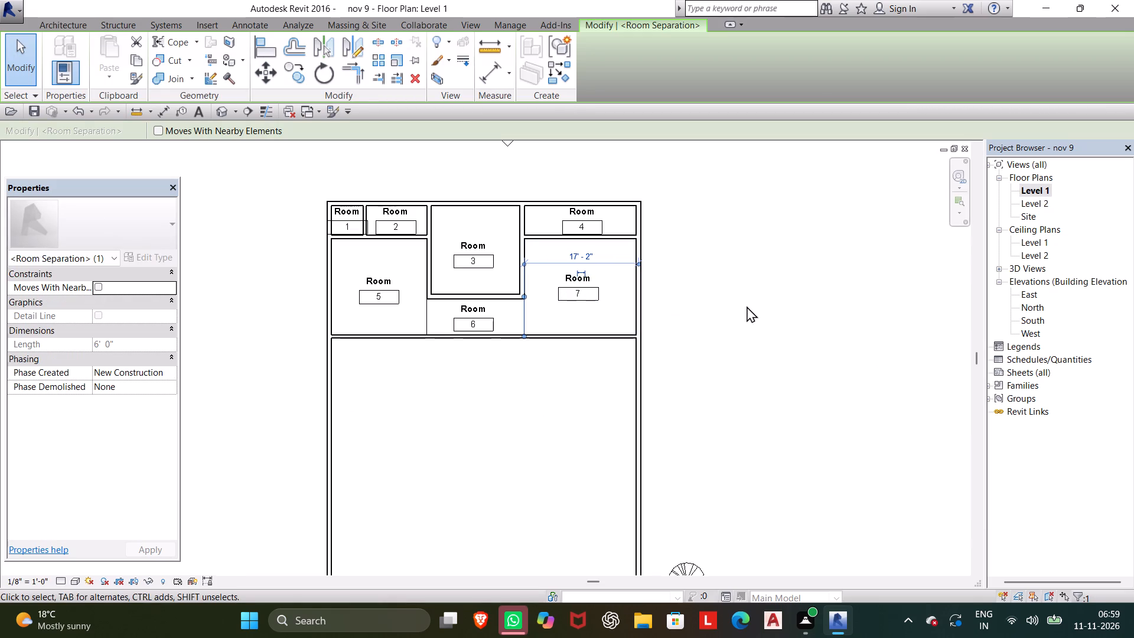
key("Delete")
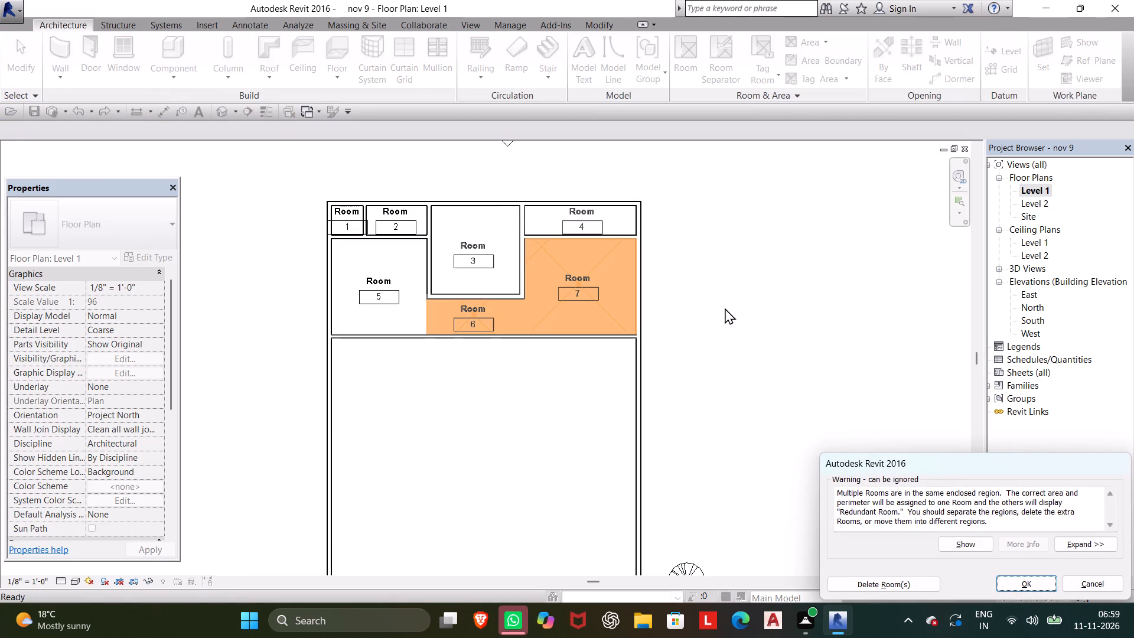
left_click(858, 585)
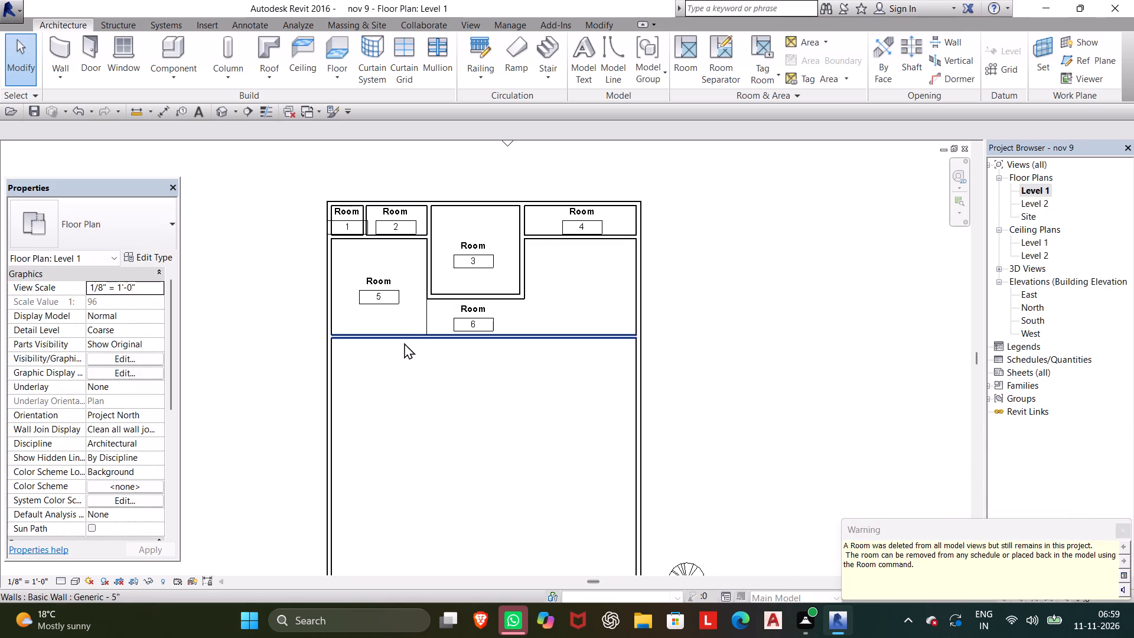
Delete the room separation line between Rooms 5 and 6, together with redundant Room 6, and dismiss the access notice.
left_click(422, 323)
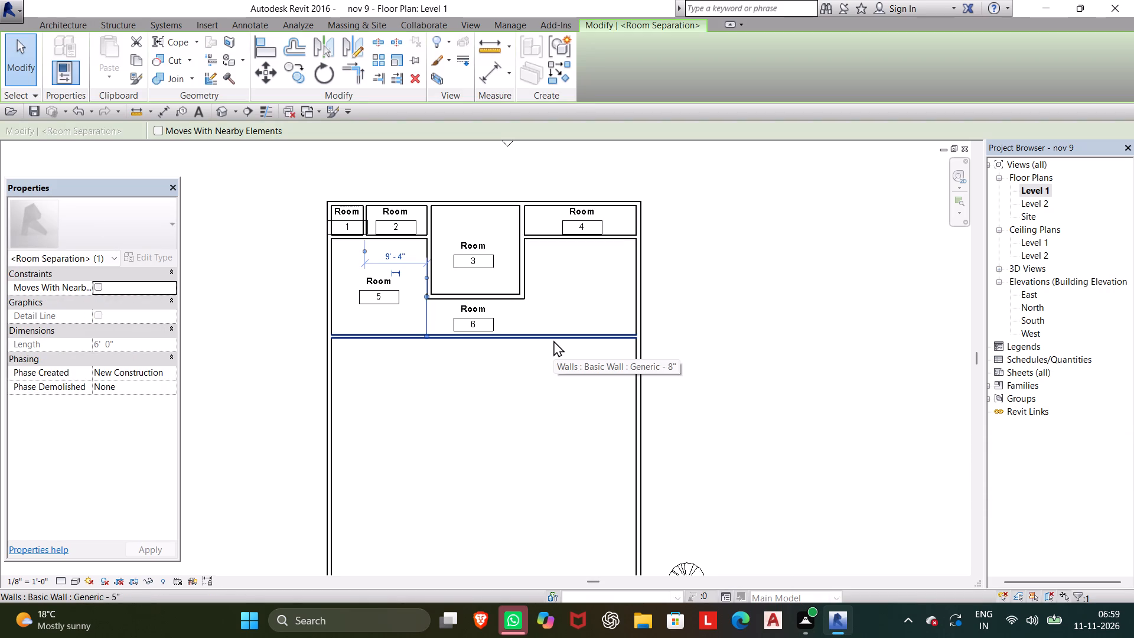
key("Delete")
key("Delete")
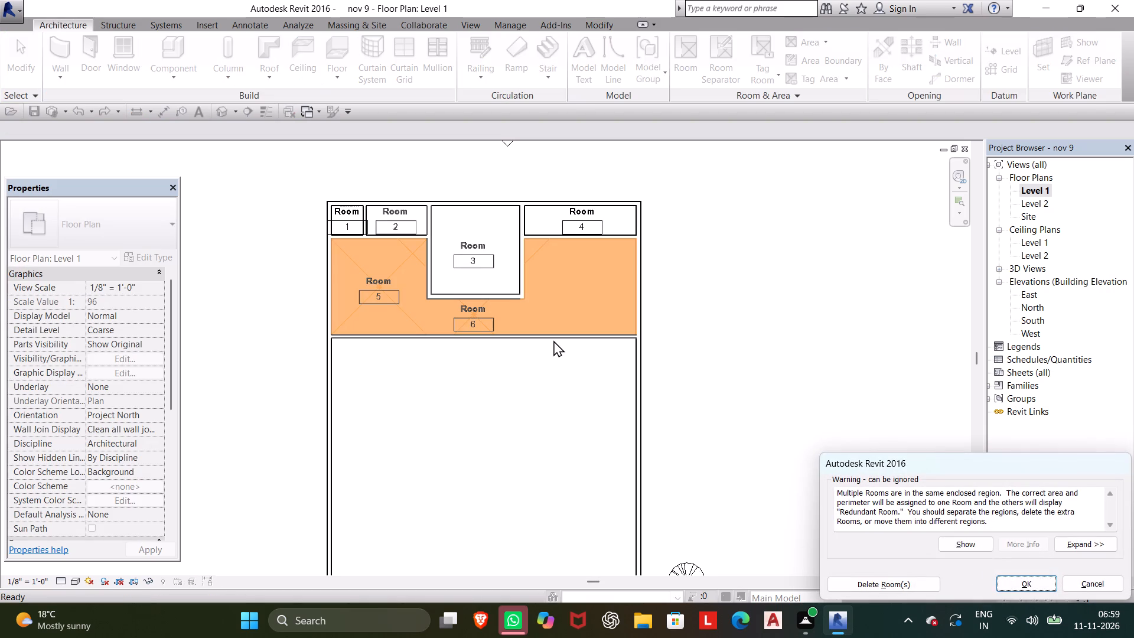
left_click(908, 583)
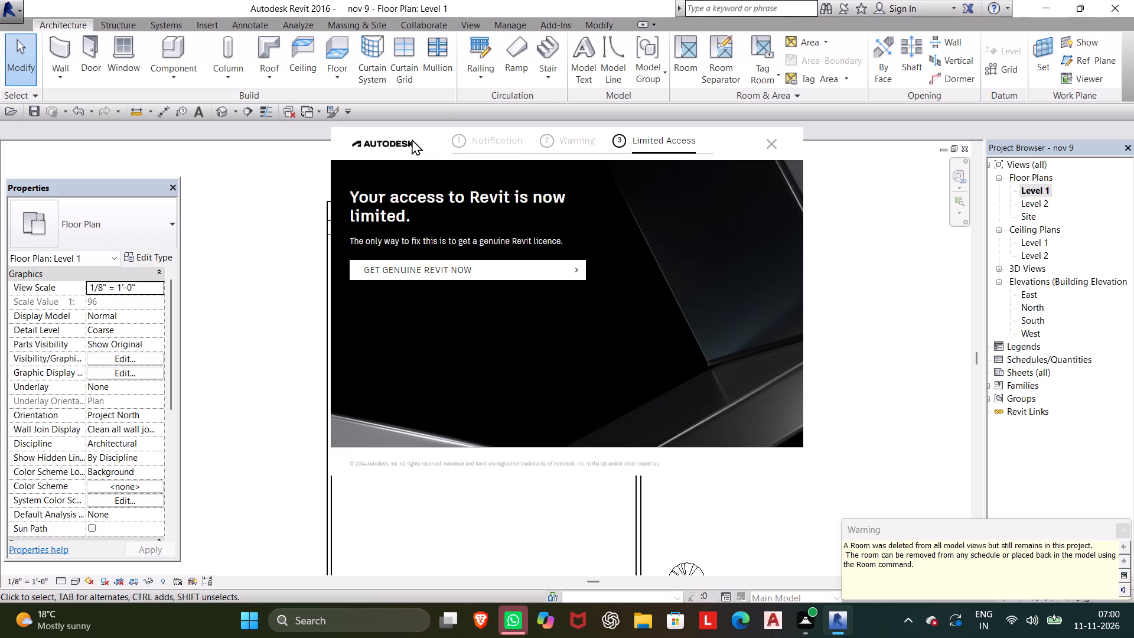
left_click_drag(768, 133, 772, 145)
left_click(772, 152)
left_click(774, 145)
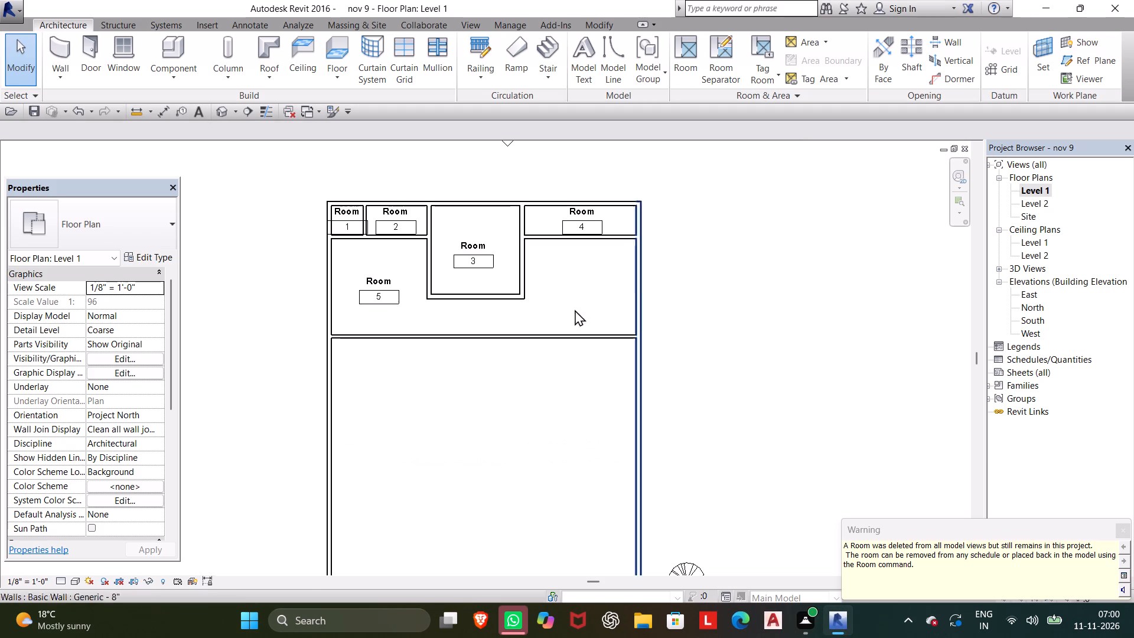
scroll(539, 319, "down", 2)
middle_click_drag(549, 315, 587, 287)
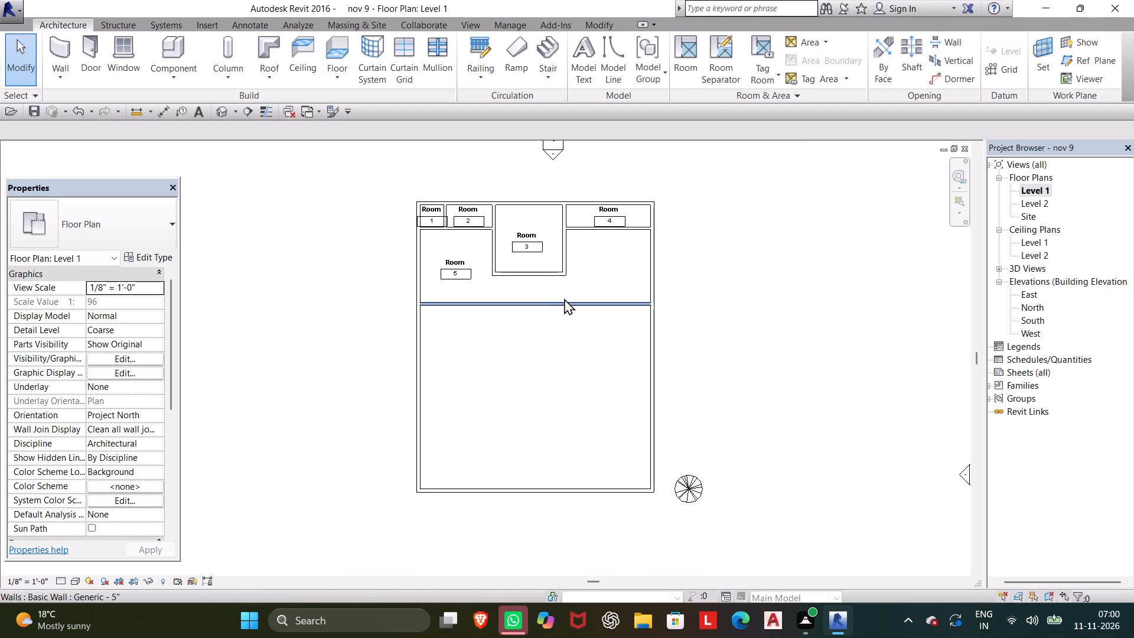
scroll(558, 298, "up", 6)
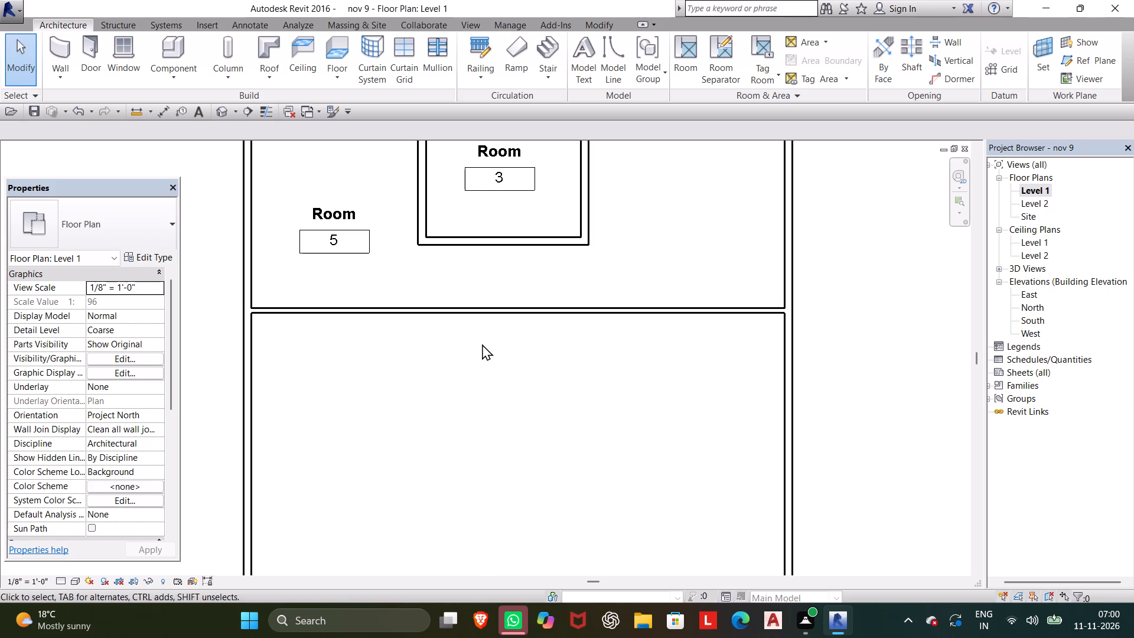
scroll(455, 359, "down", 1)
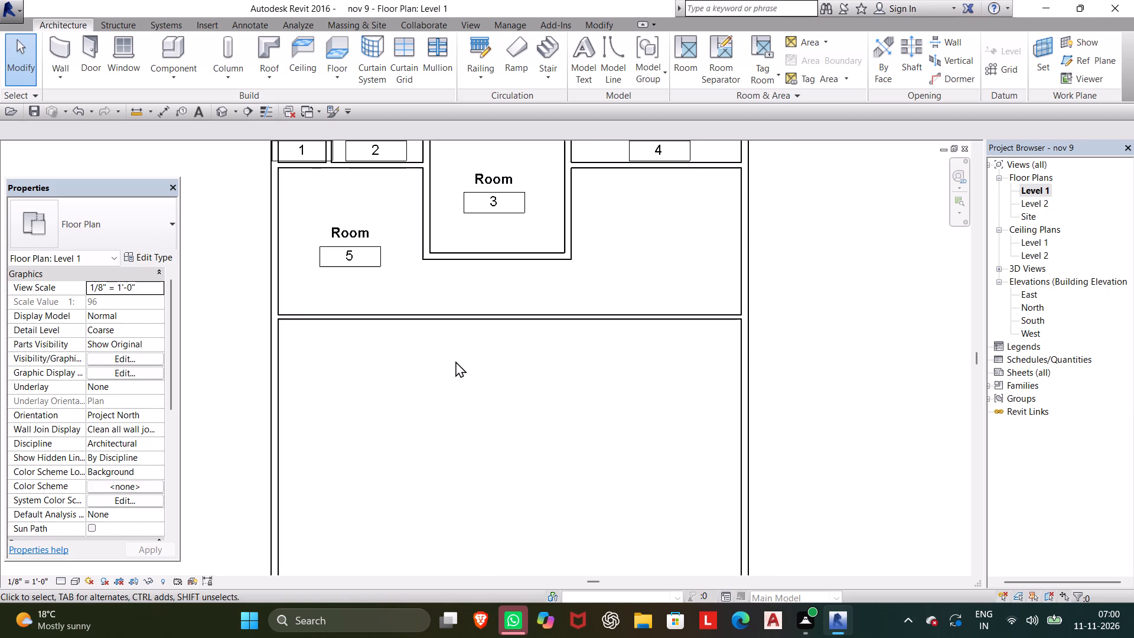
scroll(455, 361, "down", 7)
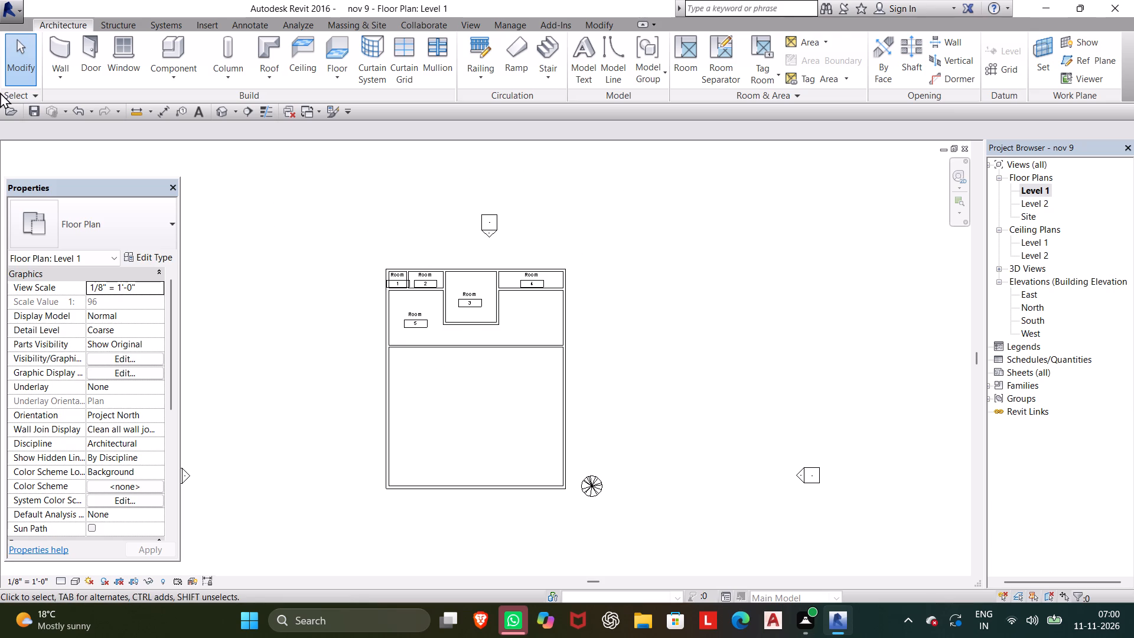
Offset a copy of the full-width 5" wall below Room 5 by 5' into the large empty space.
left_click(62, 40)
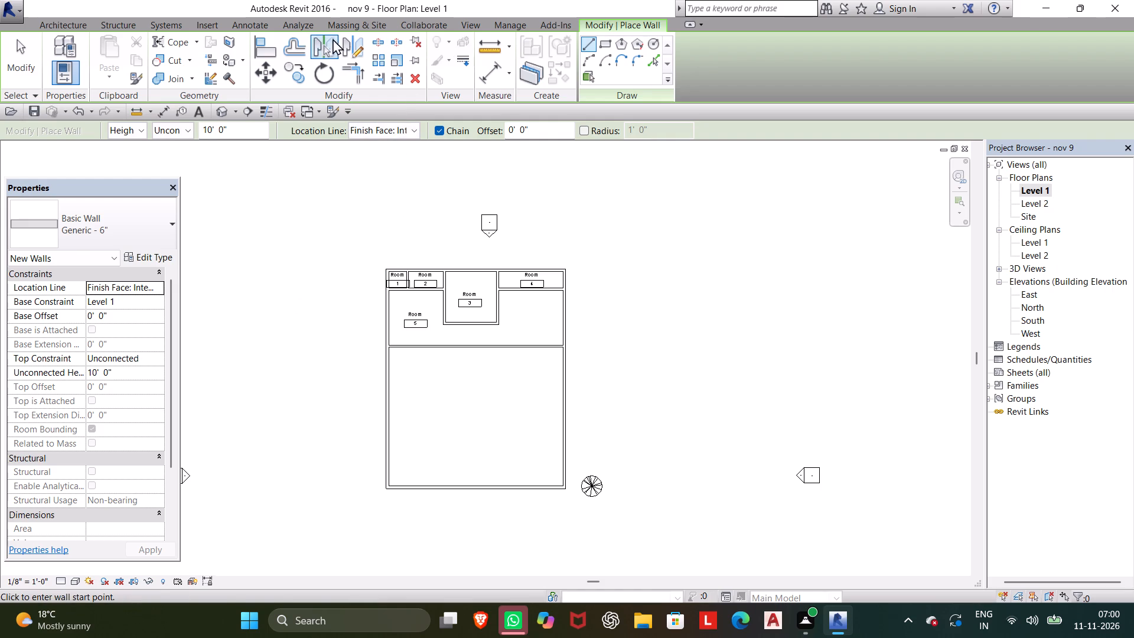
left_click(298, 42)
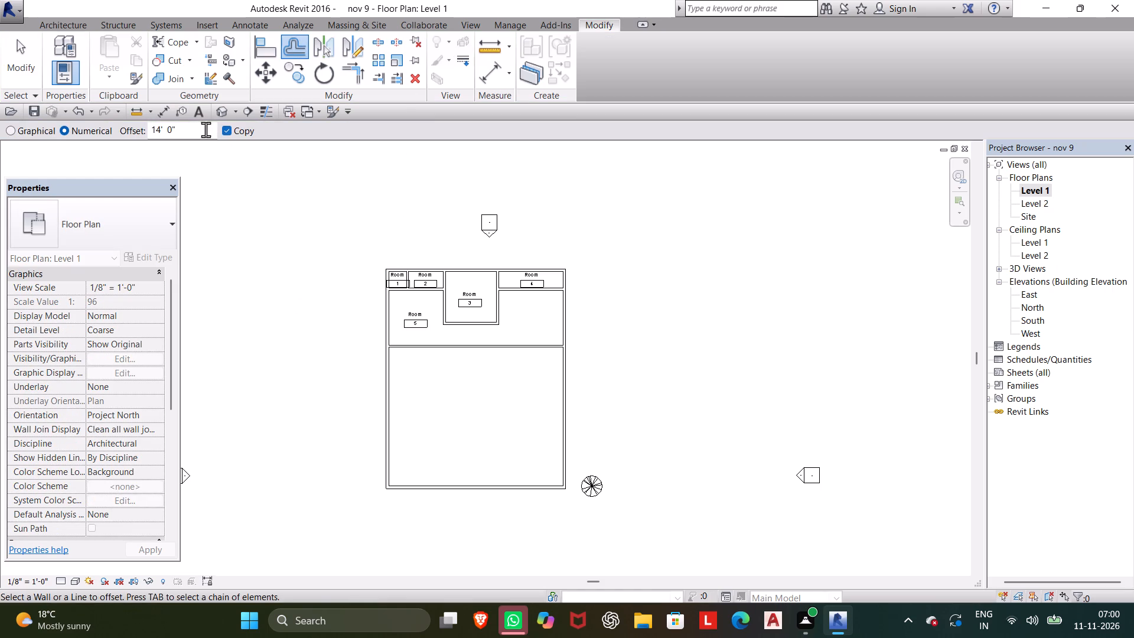
left_click_drag(190, 132, 93, 127)
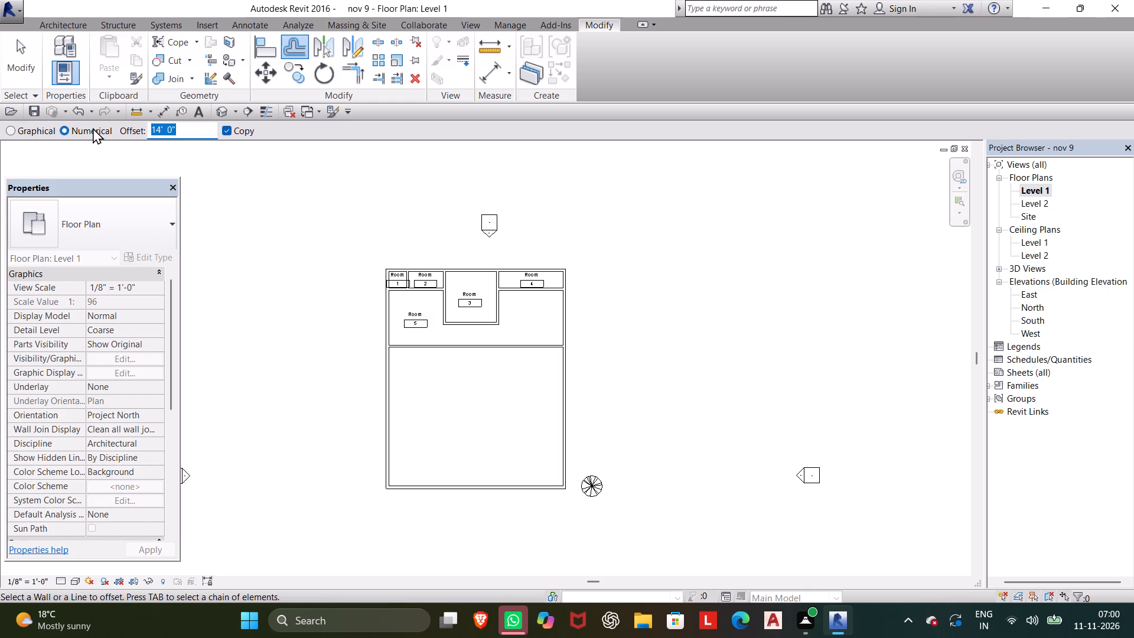
type("10")
key("apostrophe")
key("Return")
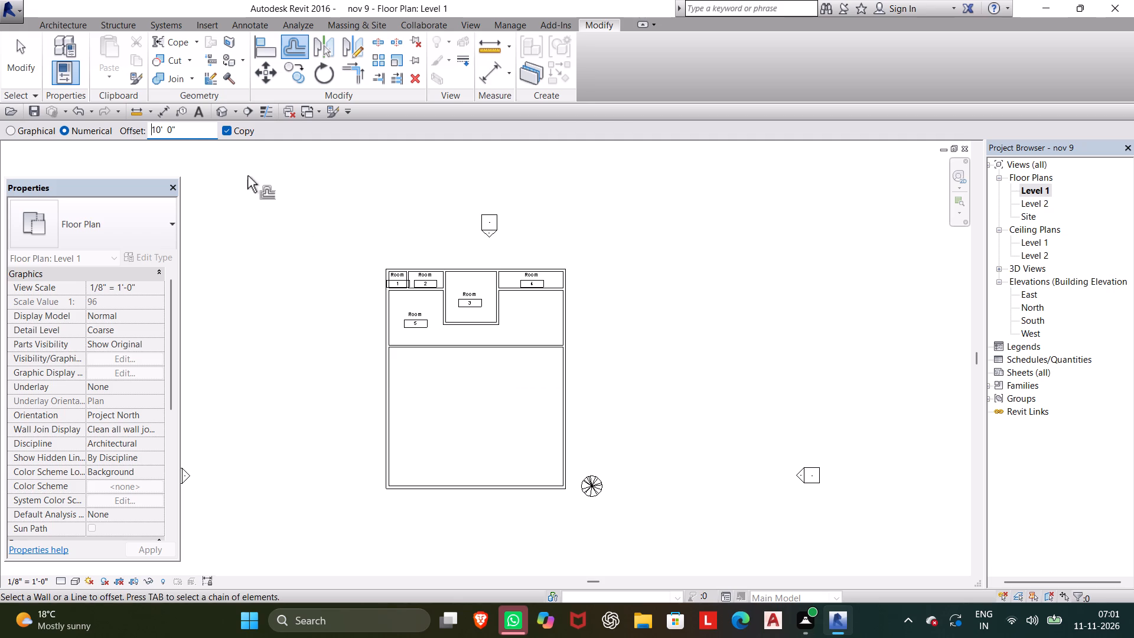
left_click(202, 129)
key("Return")
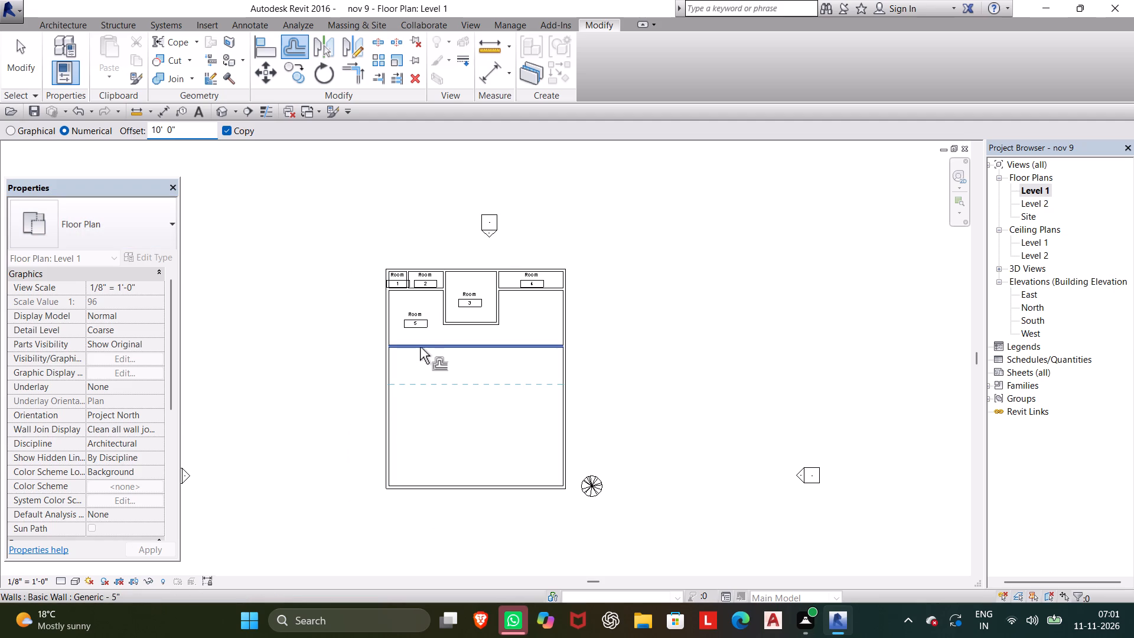
scroll(416, 347, "up", 5)
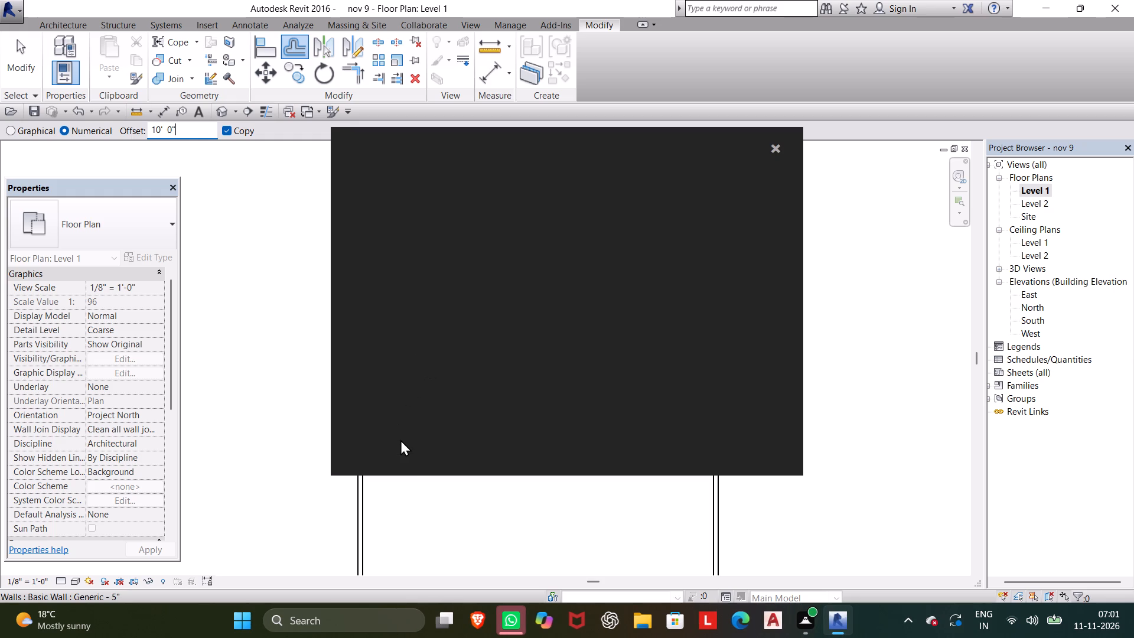
left_click(777, 145)
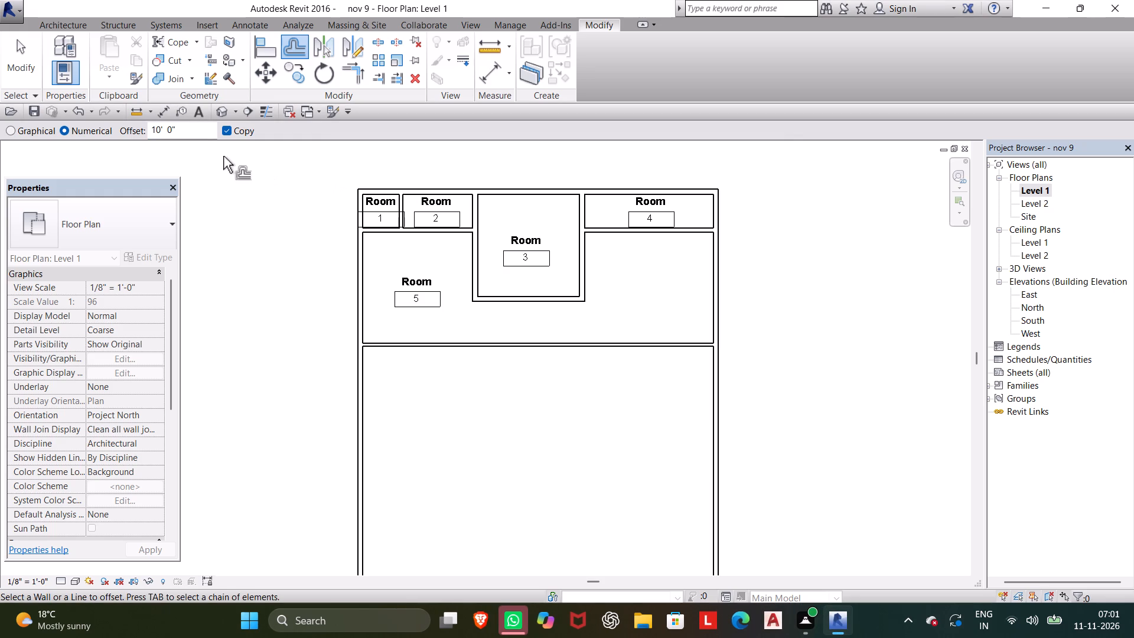
left_click_drag(189, 131, 116, 155)
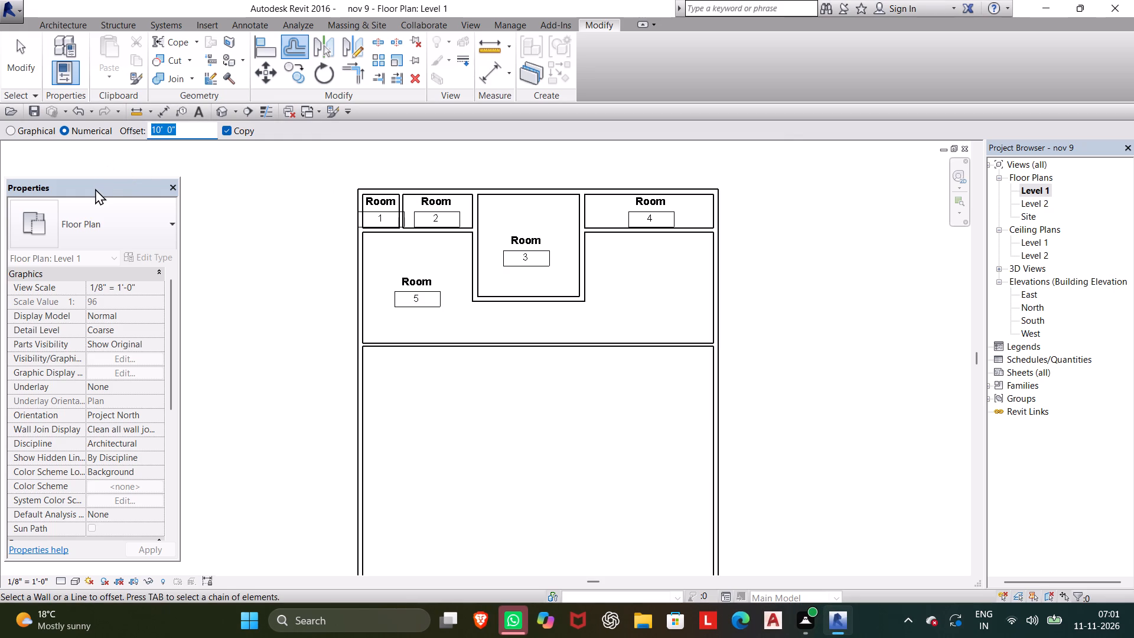
type("5'")
key("Return")
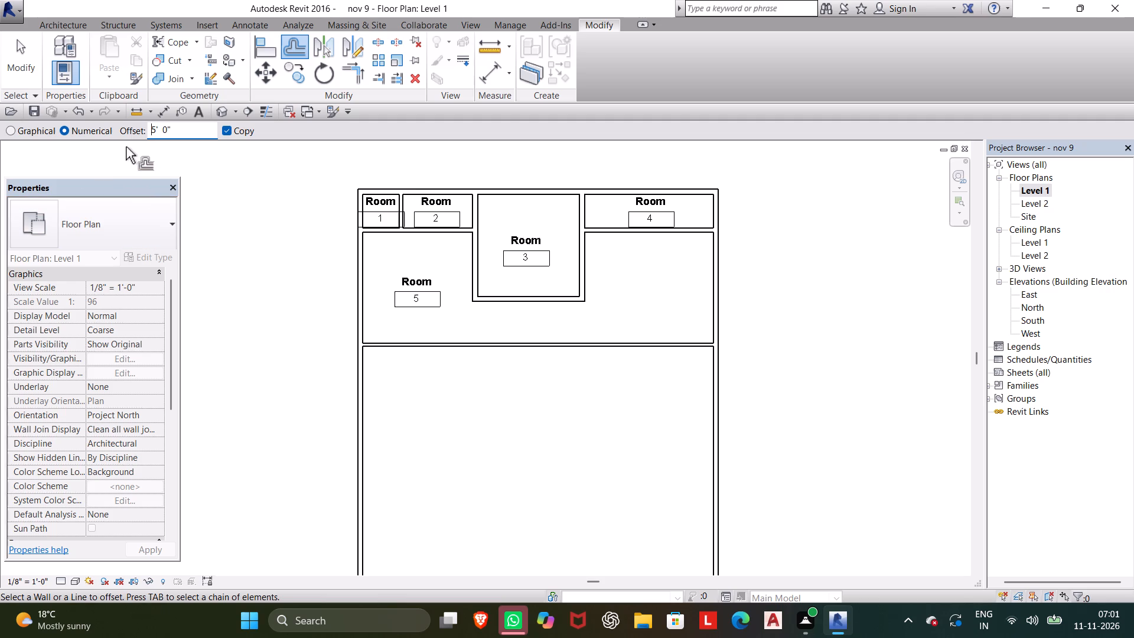
left_click(472, 351)
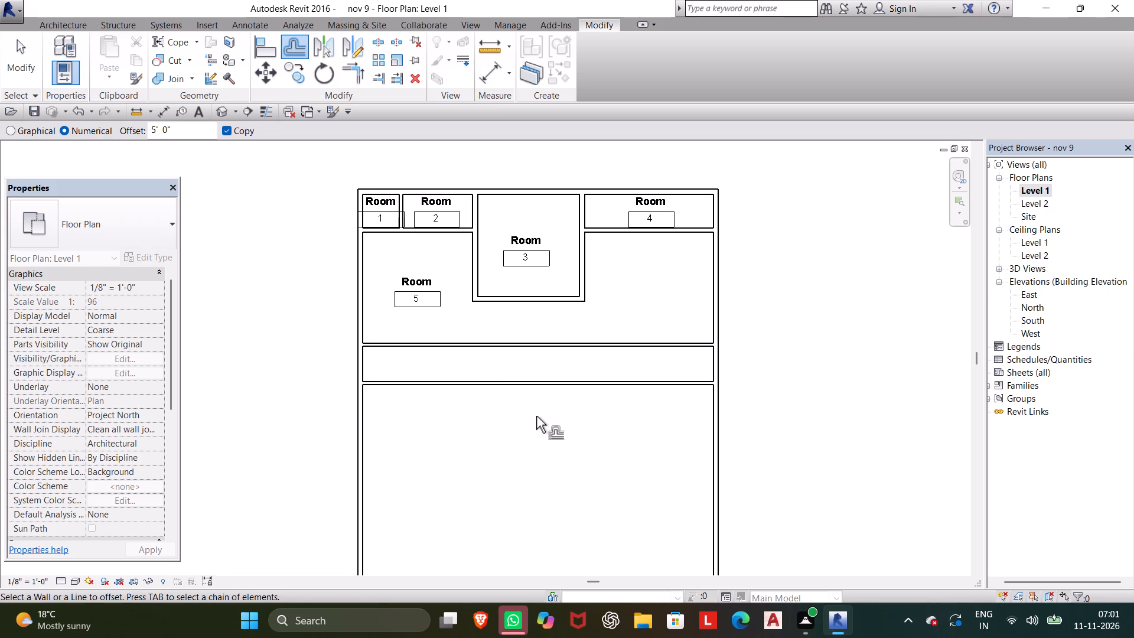
Offset a copy of the new full-width wall by 10' further into the large empty space.
scroll(538, 399, "up", 6)
scroll(539, 393, "down", 1)
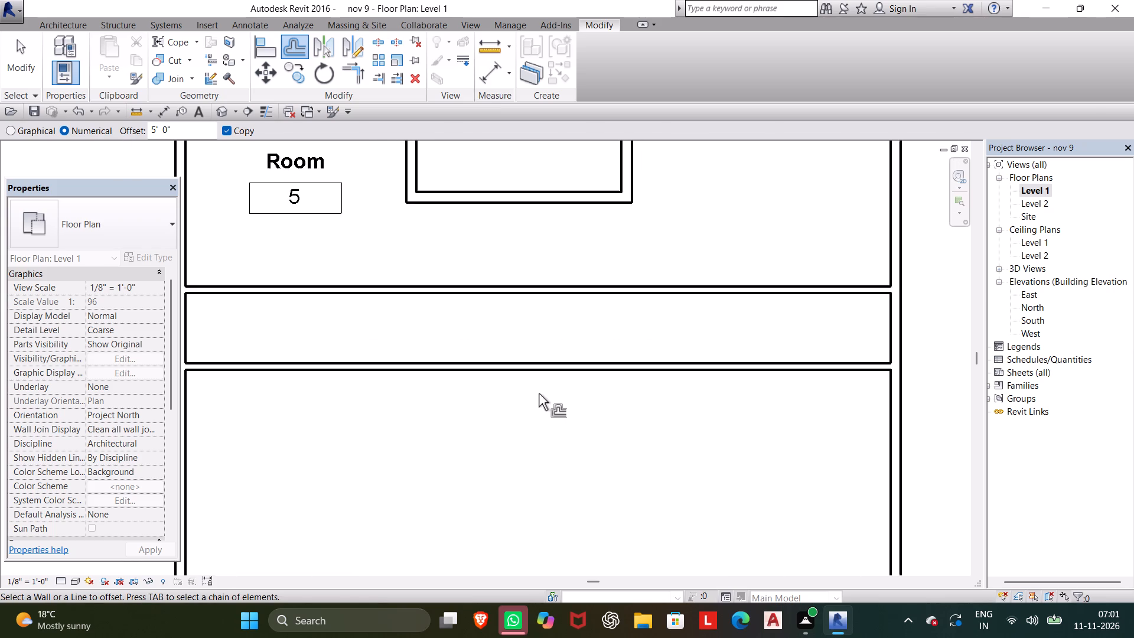
scroll(539, 393, "down", 1)
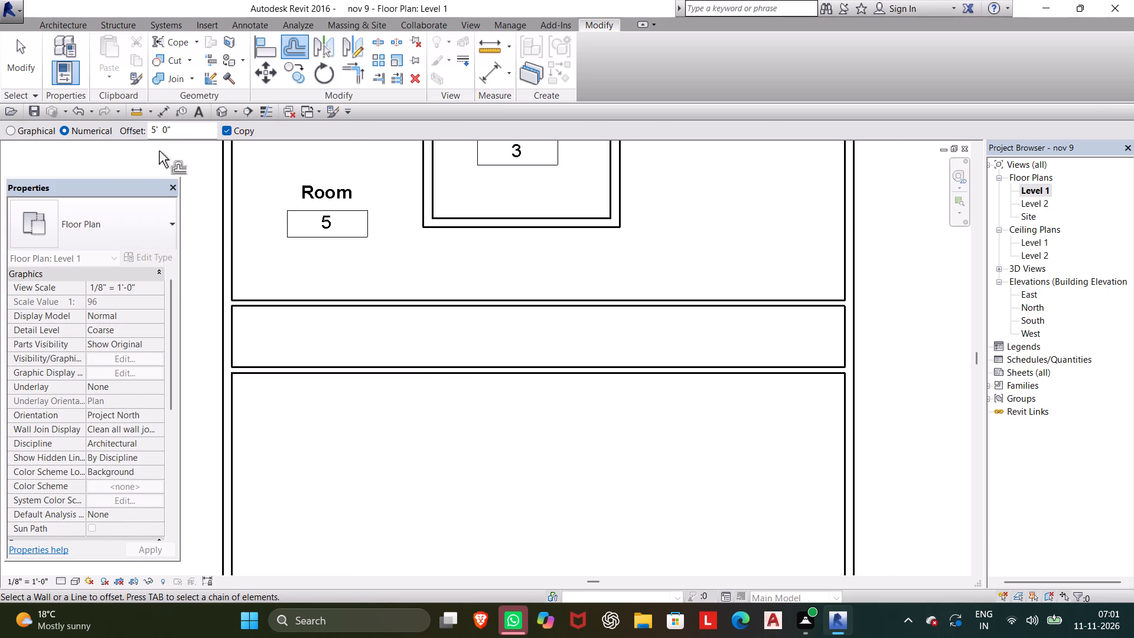
left_click_drag(190, 133, 108, 141)
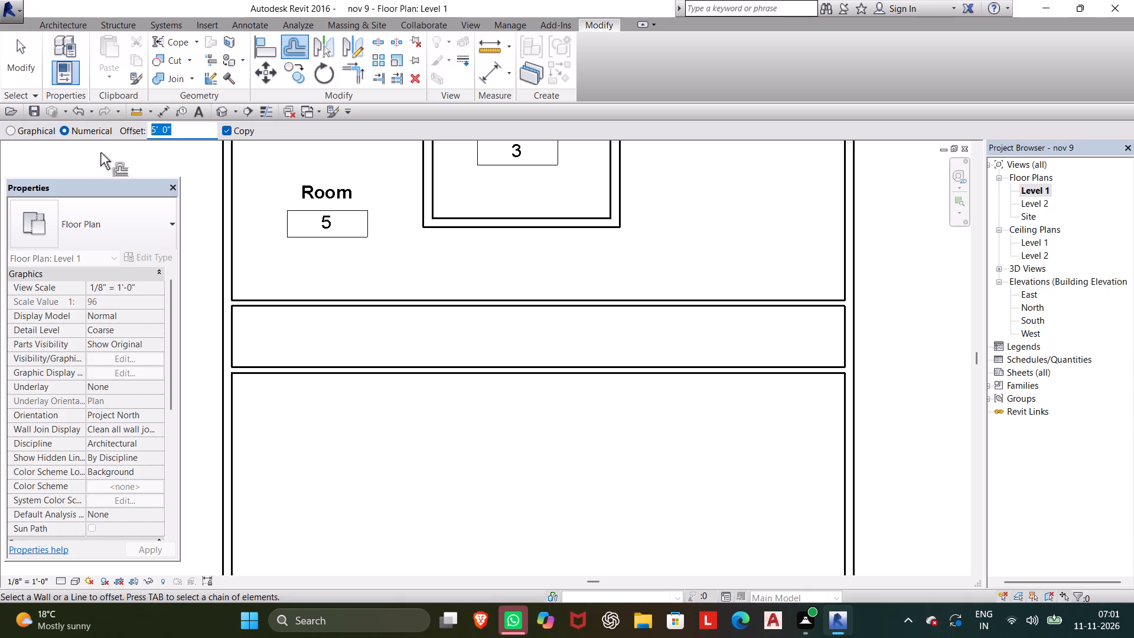
type("10")
key("apostrophe")
key("Return")
left_click(335, 375)
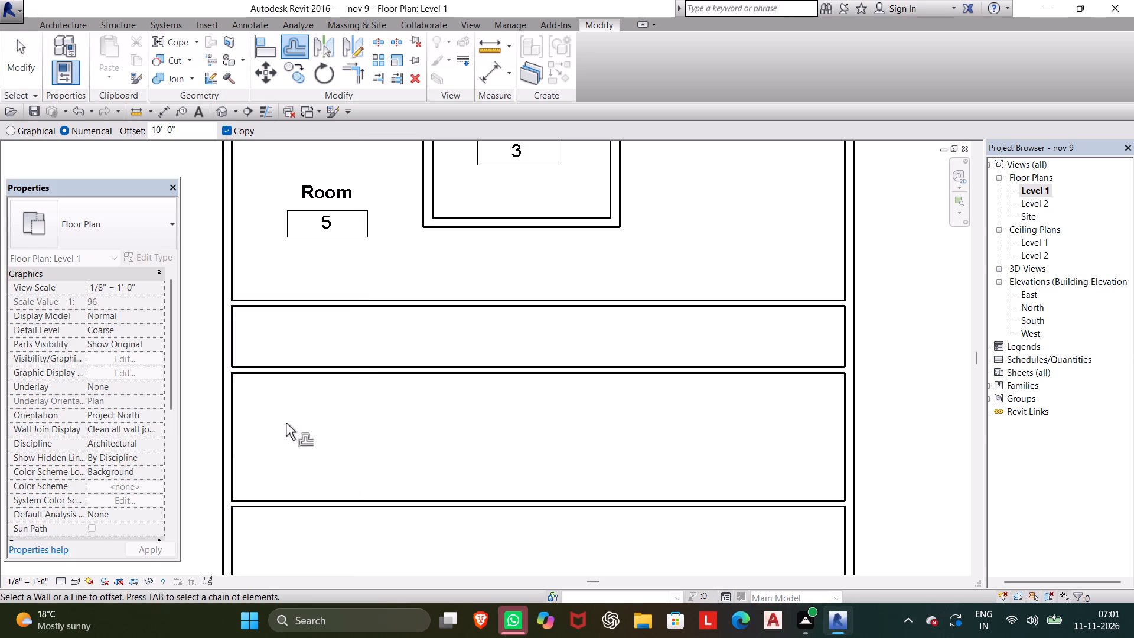
key("Escape")
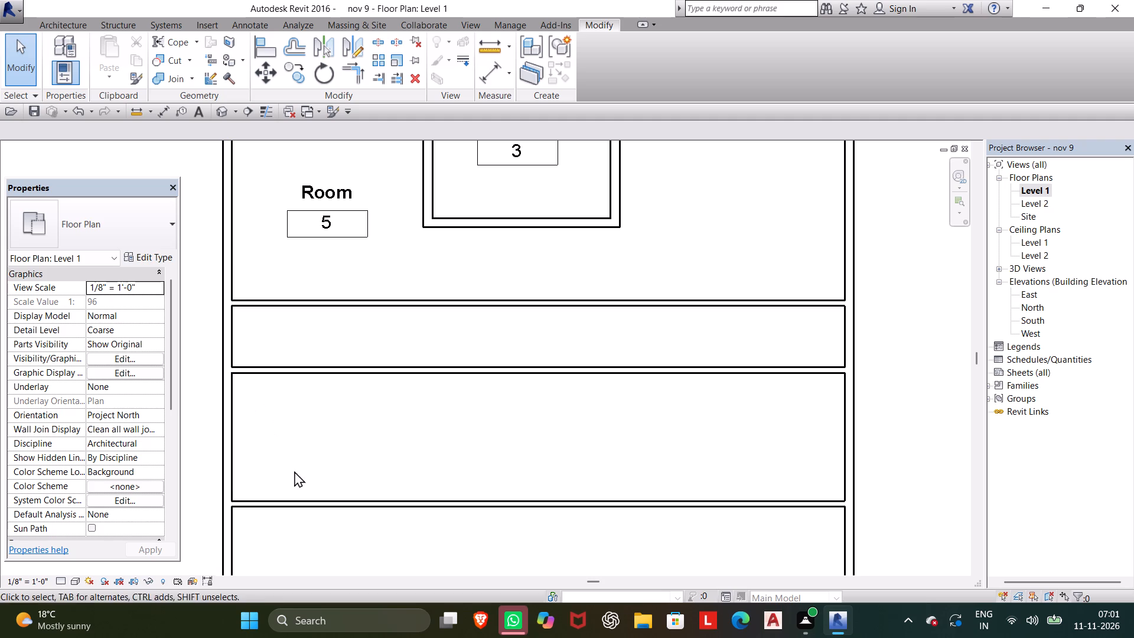
Change the full-width wall directly below Room 5 to the Generic - 8" wall type.
left_click(333, 502)
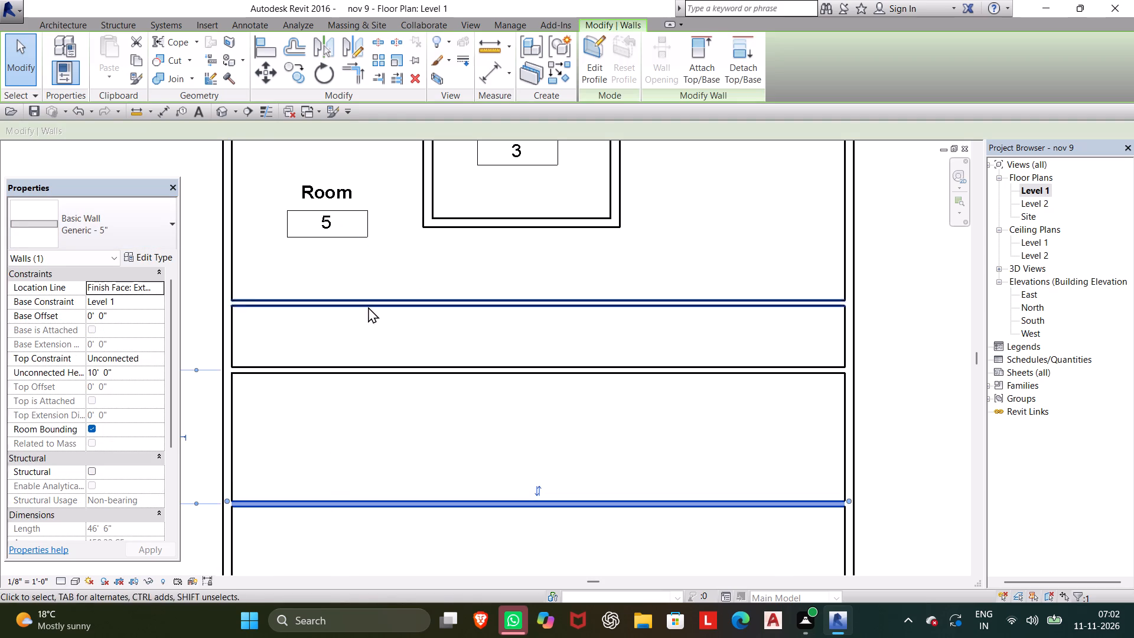
scroll(368, 305, "down", 2)
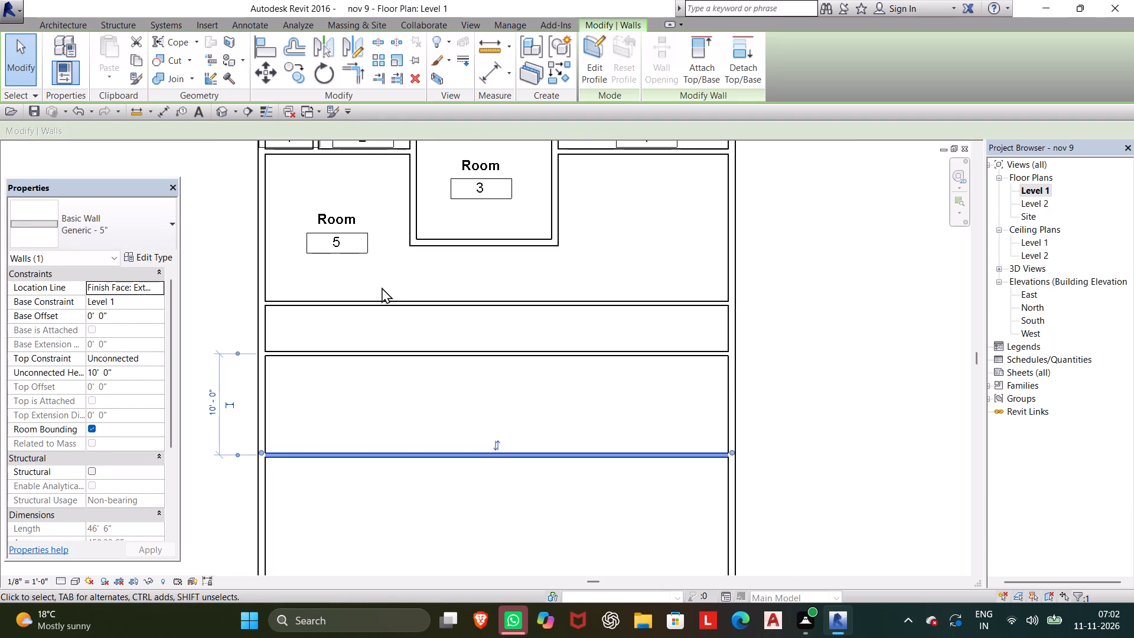
left_click(392, 298)
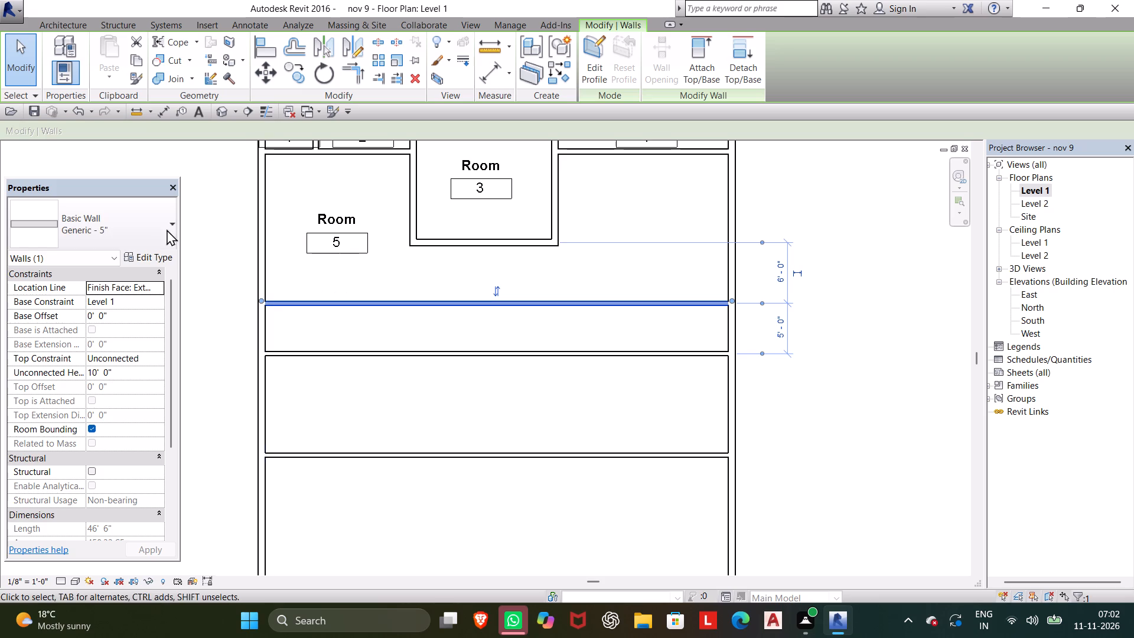
left_click(162, 224)
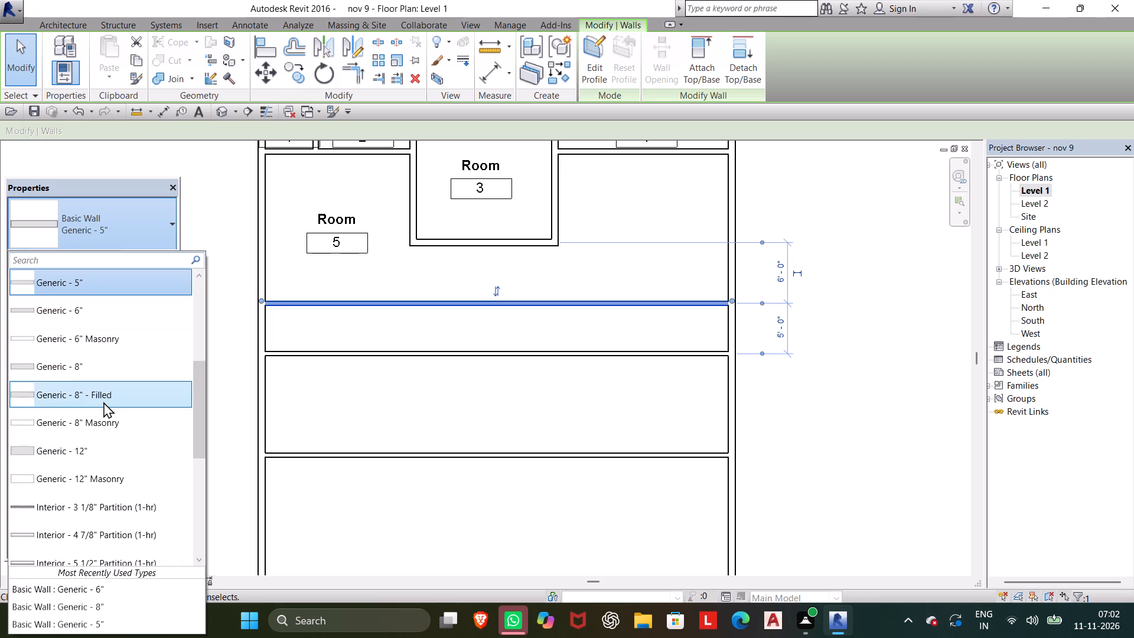
left_click(103, 371)
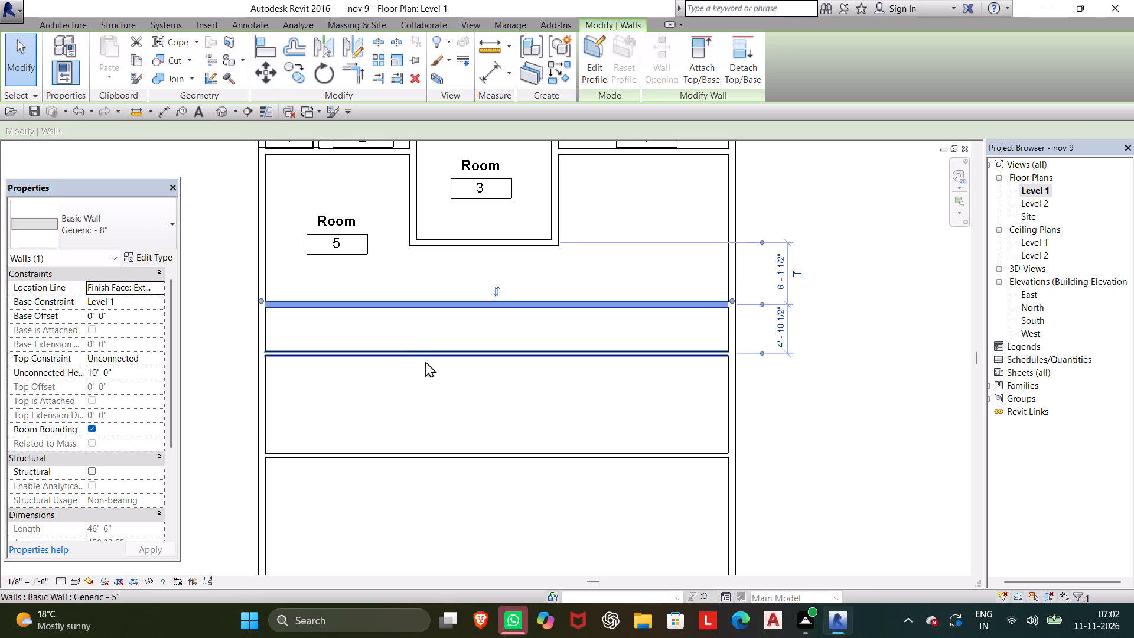
Set the spacing between the full-width 8" wall and the next full-width wall below it to 5'.
left_click(781, 324)
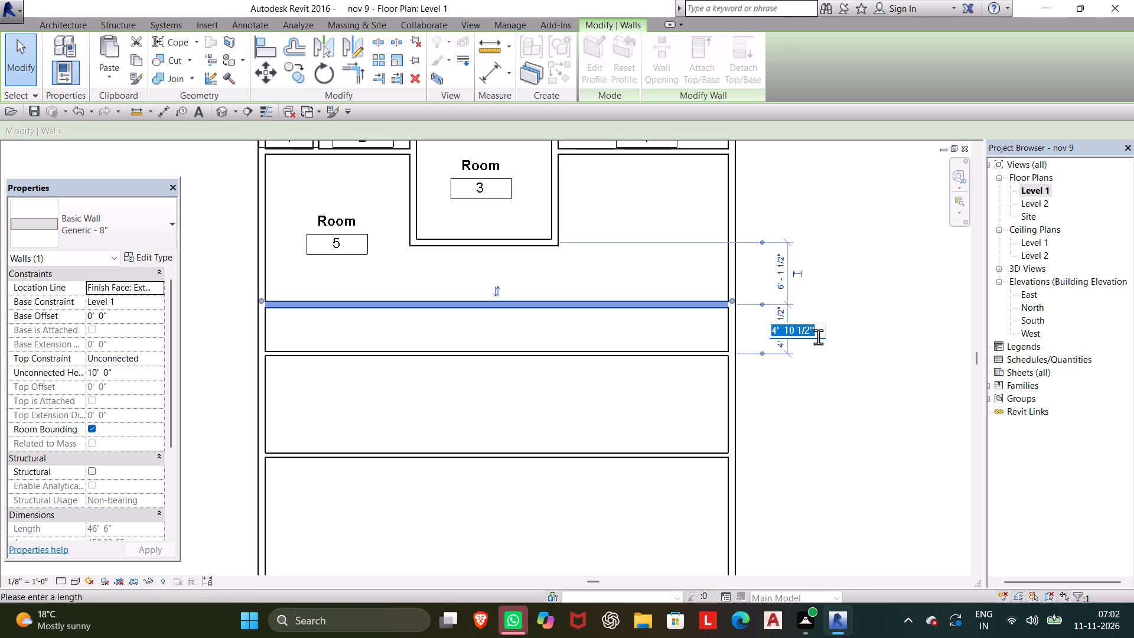
type("5'")
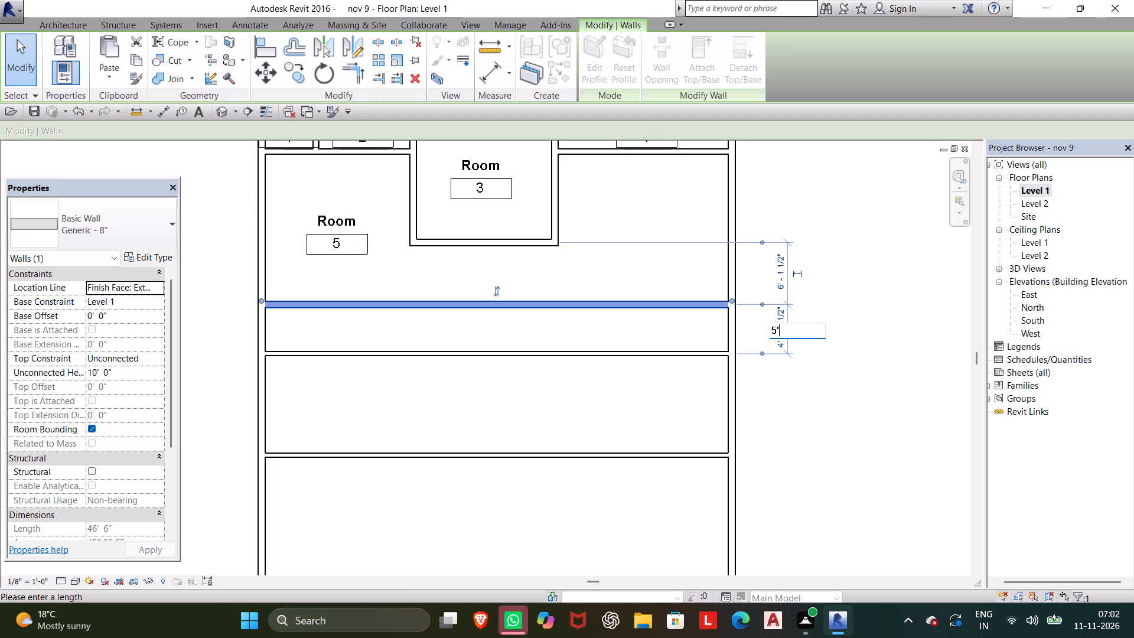
key("Return")
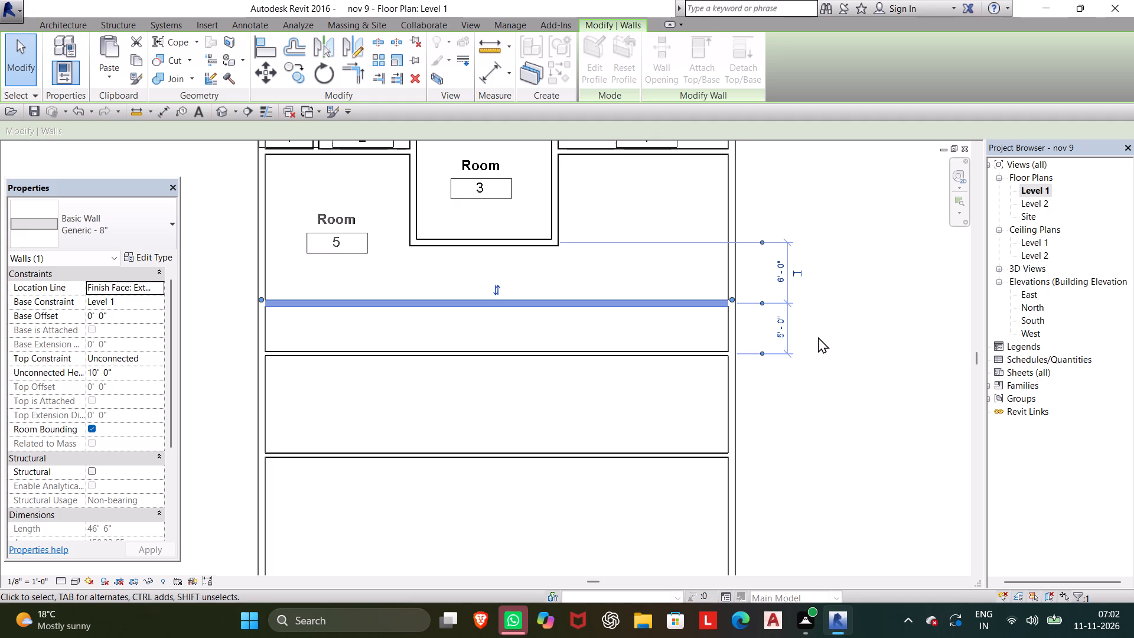
left_click(836, 344)
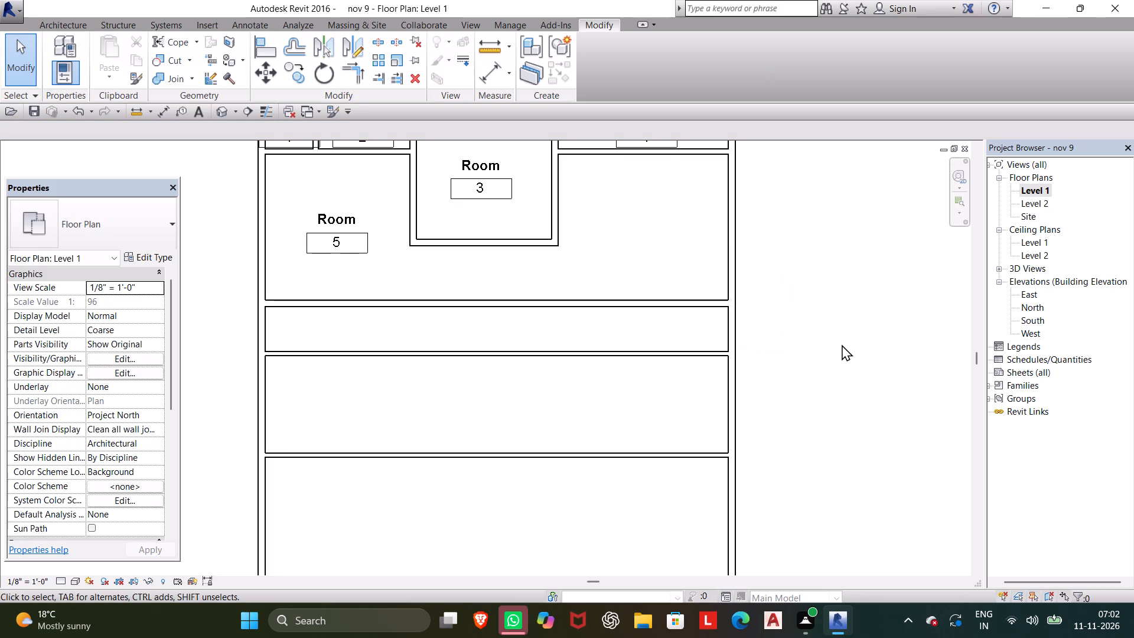
Measure the distance from the wall below Room 4 to the full-width 8" wall with a temporary aligned dimension.
scroll(840, 350, "down", 2)
middle_click_drag(842, 360, 848, 366)
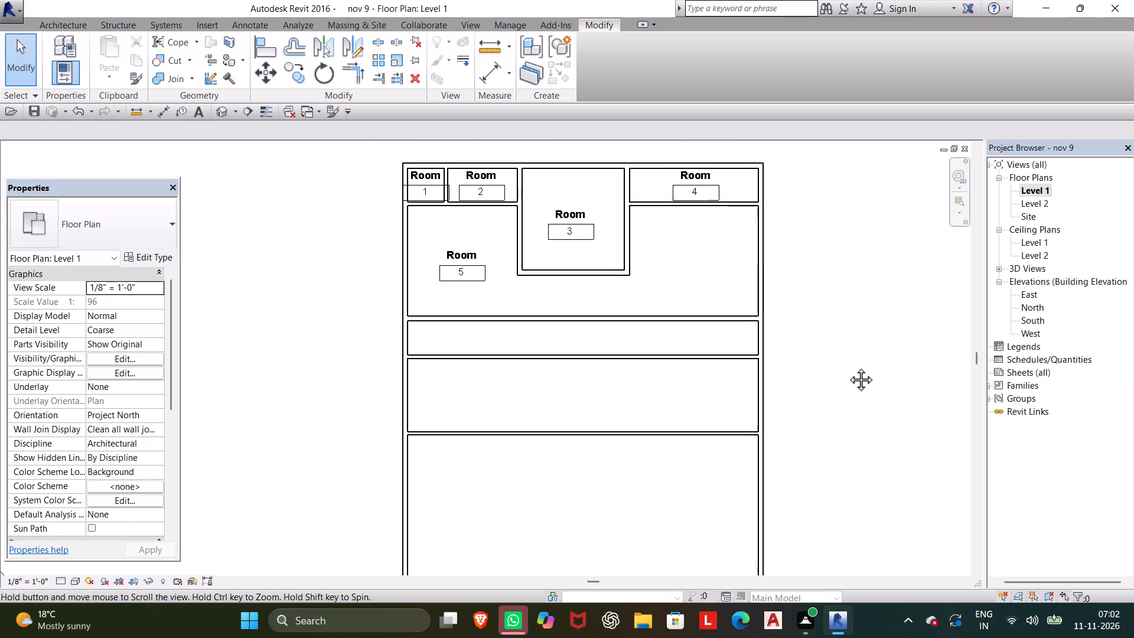
middle_click_drag(848, 366, 858, 404)
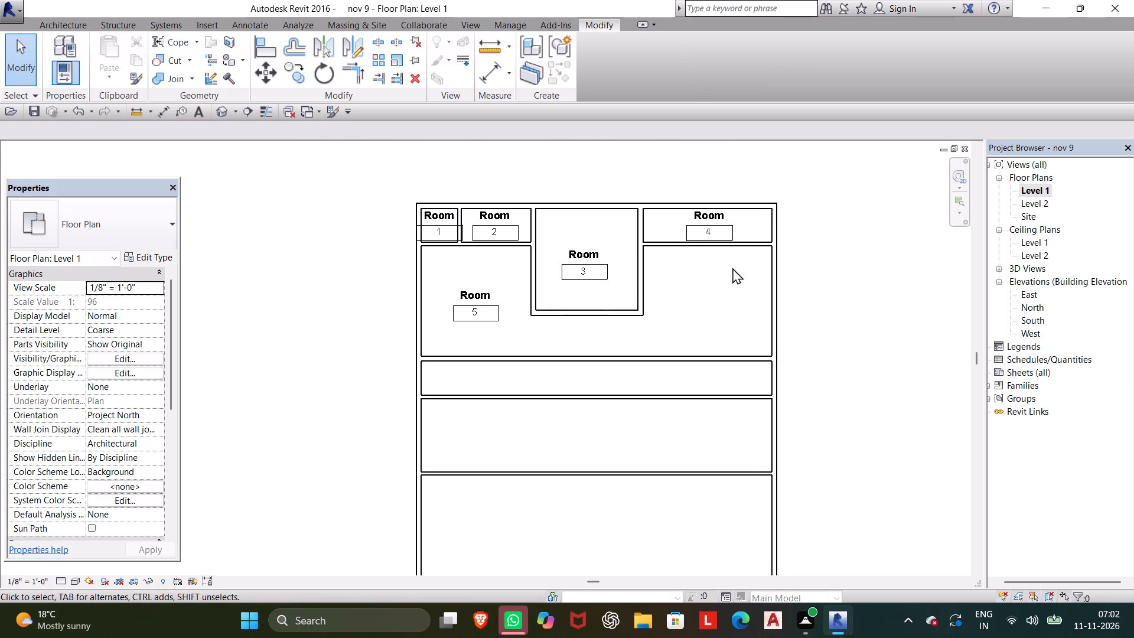
left_click(730, 243)
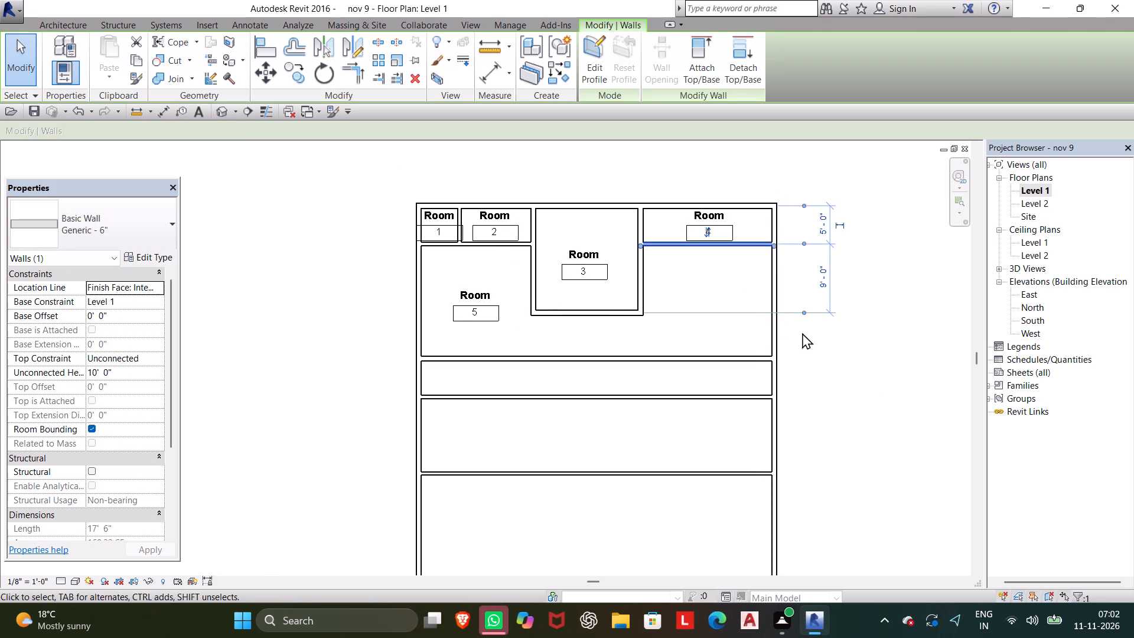
left_click(849, 330)
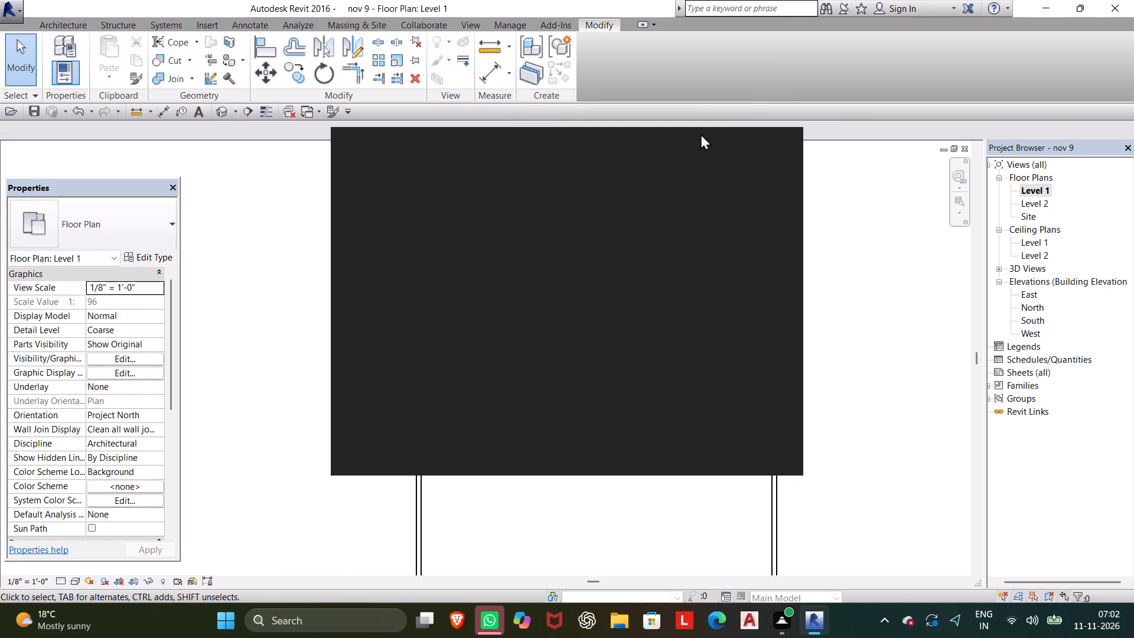
left_click(777, 144)
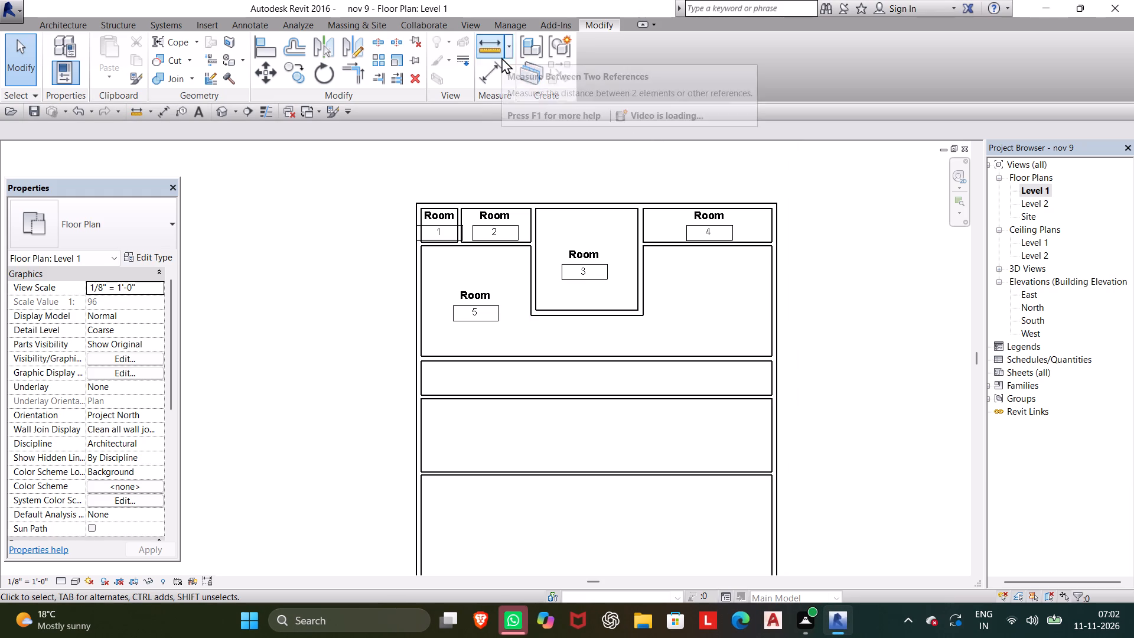
left_click(497, 75)
scroll(764, 236, "up", 4)
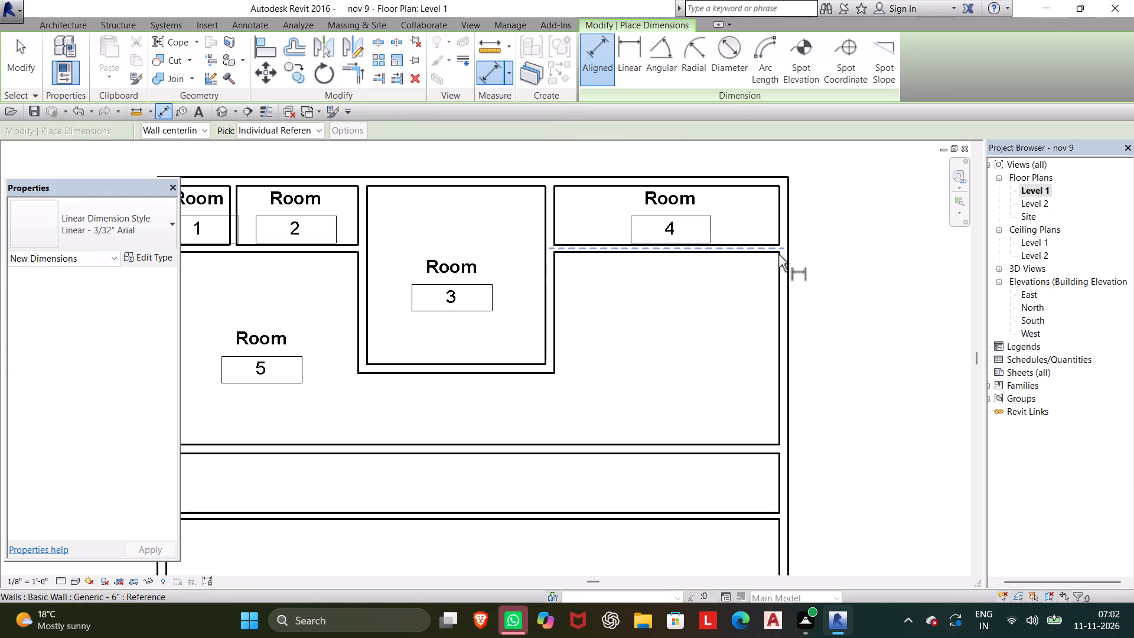
left_click(779, 245)
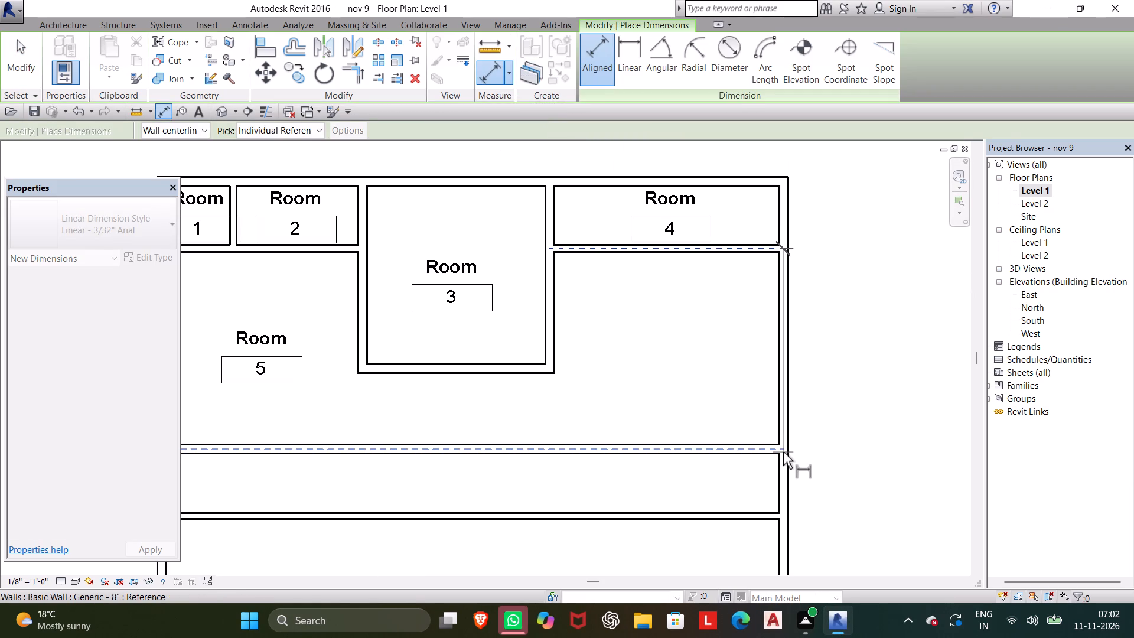
left_click(783, 452)
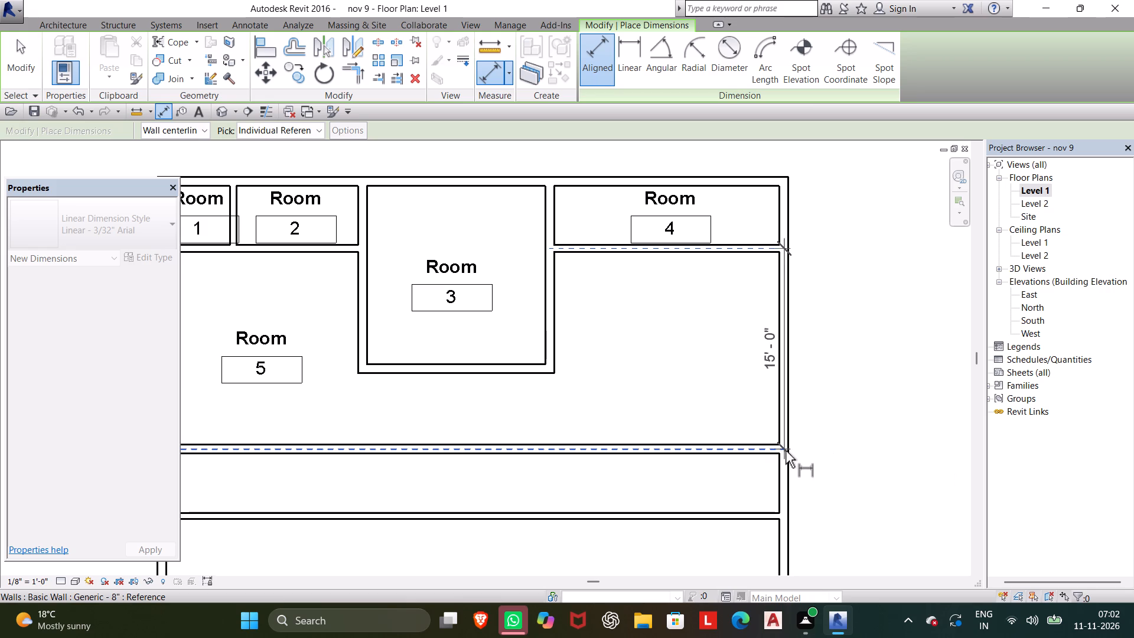
key("Escape")
key("Escape")
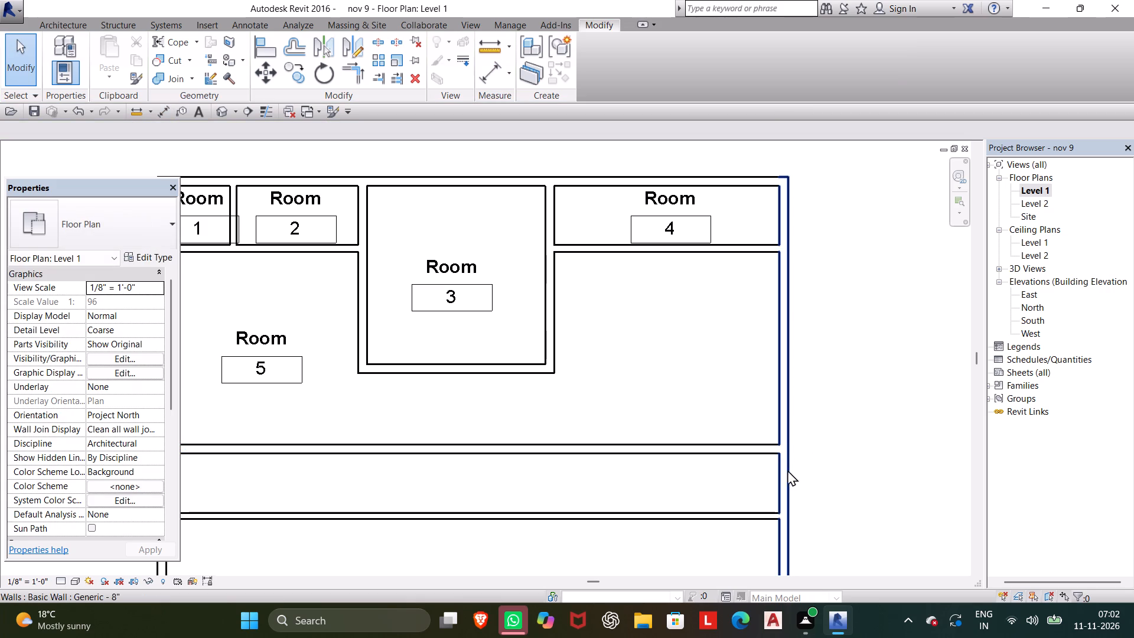
Measure the spacing between the full-width 8" wall and the 5" wall below it with a temporary aligned dimension.
scroll(755, 495, "up", 5)
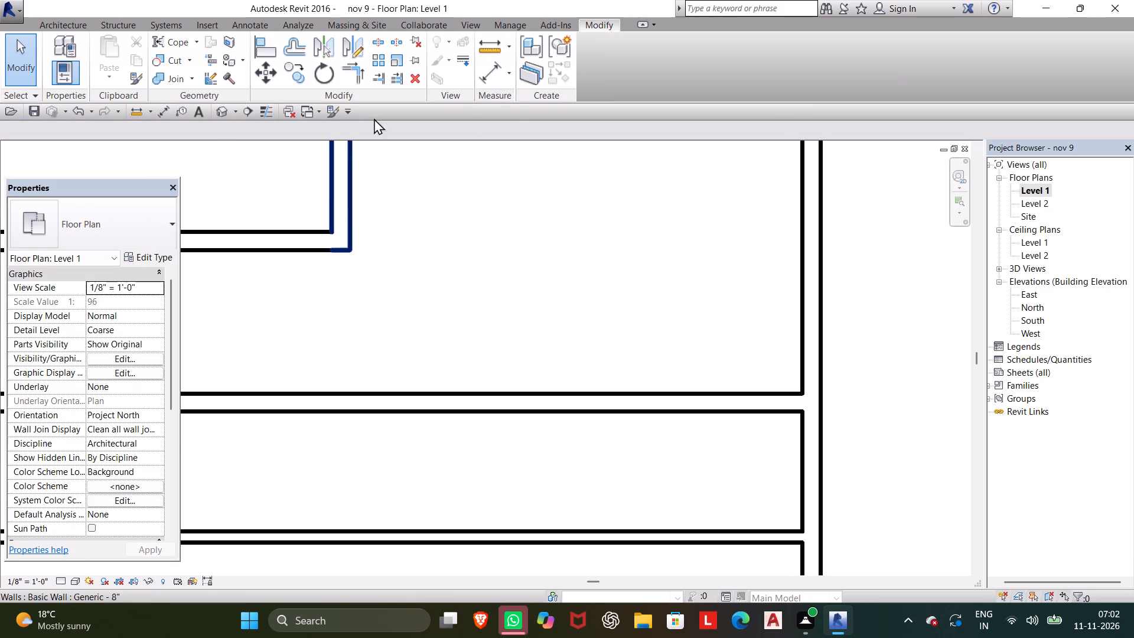
left_click(507, 84)
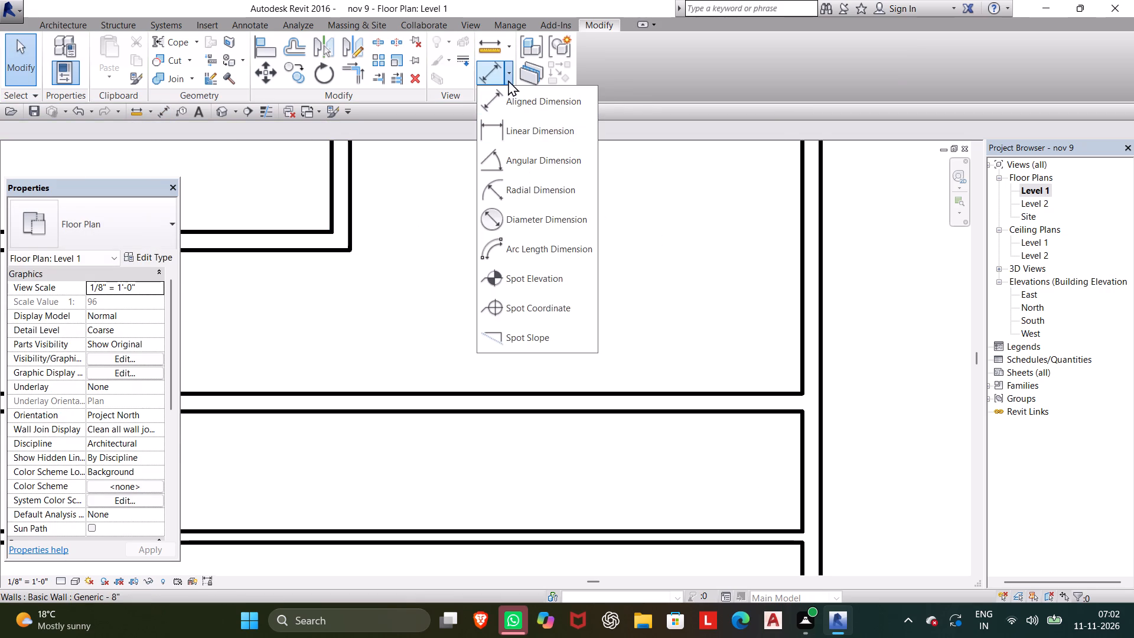
left_click(492, 77)
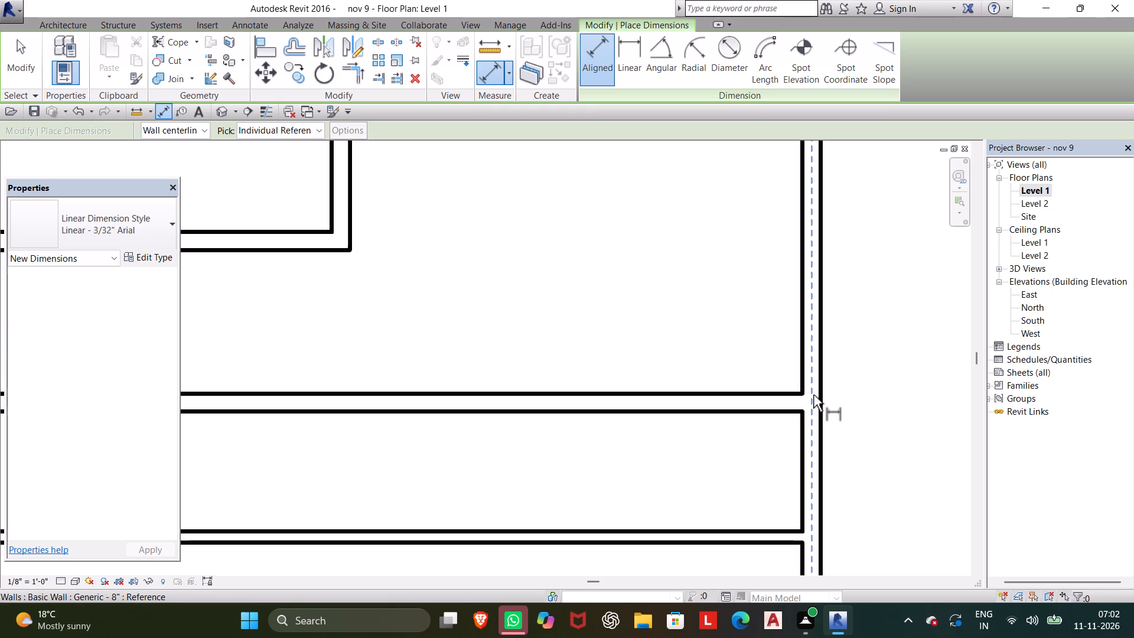
left_click(800, 398)
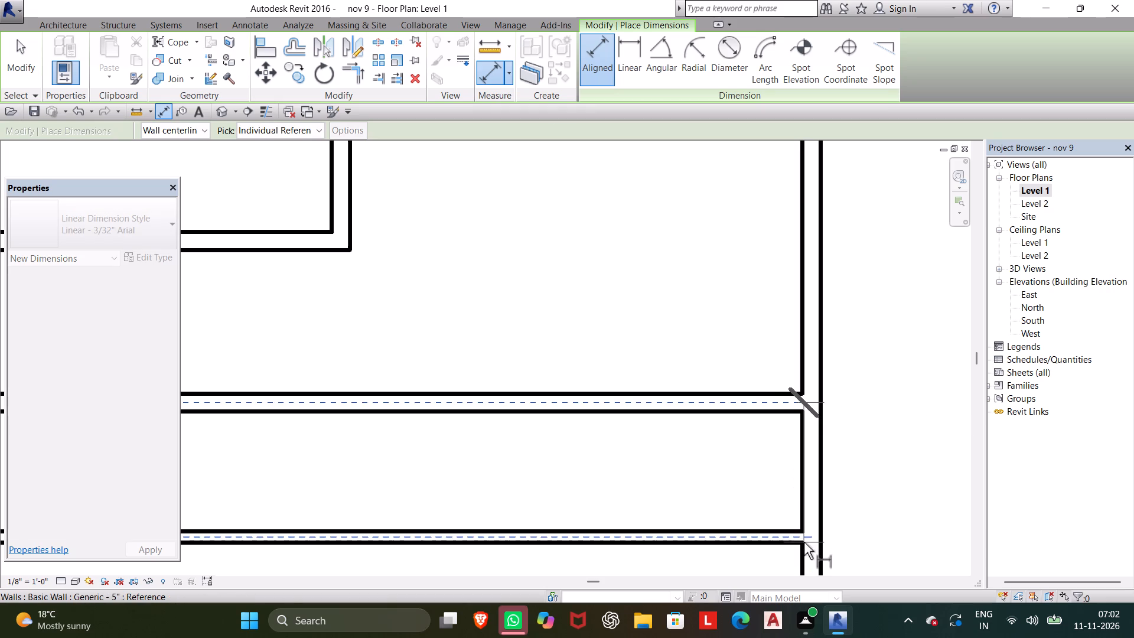
left_click(804, 537)
scroll(816, 530, "down", 6)
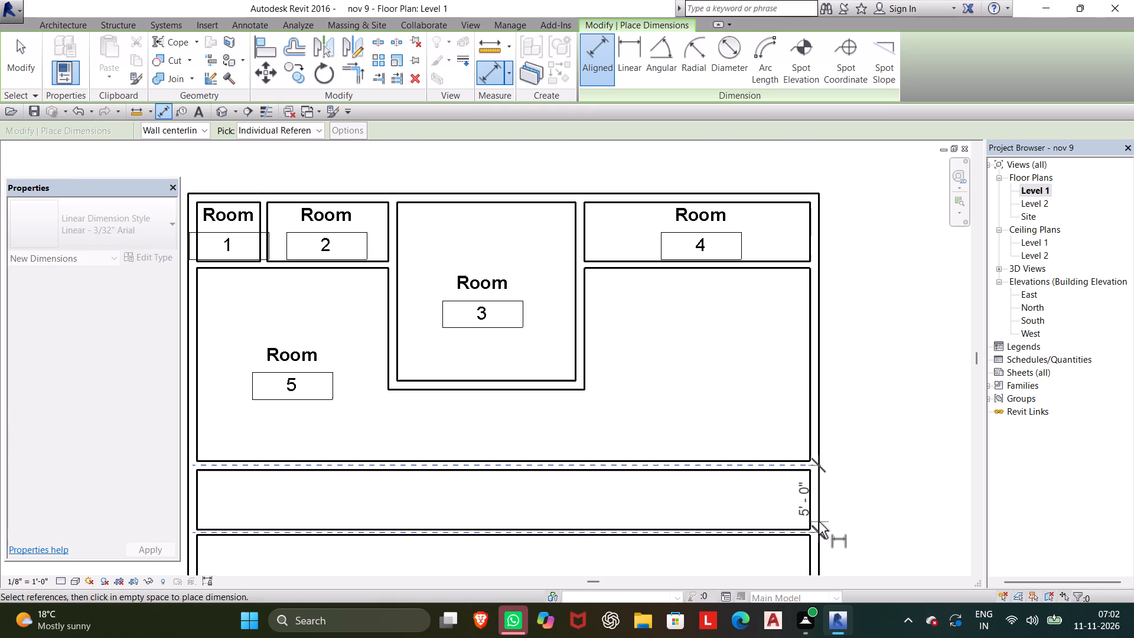
key("Escape")
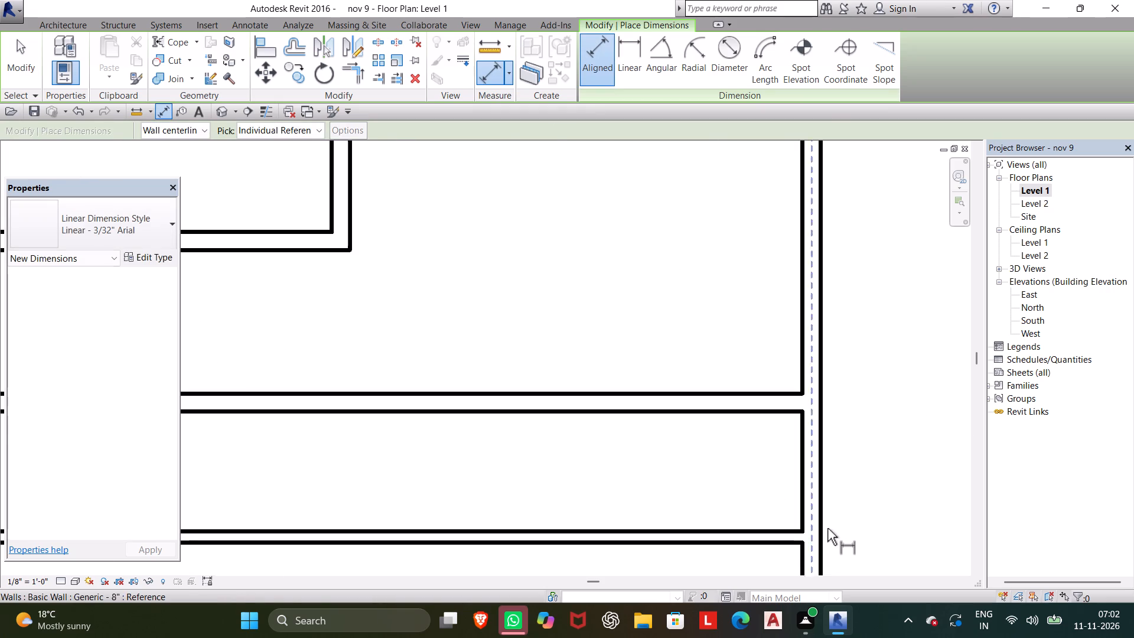
scroll(827, 528, "down", 8)
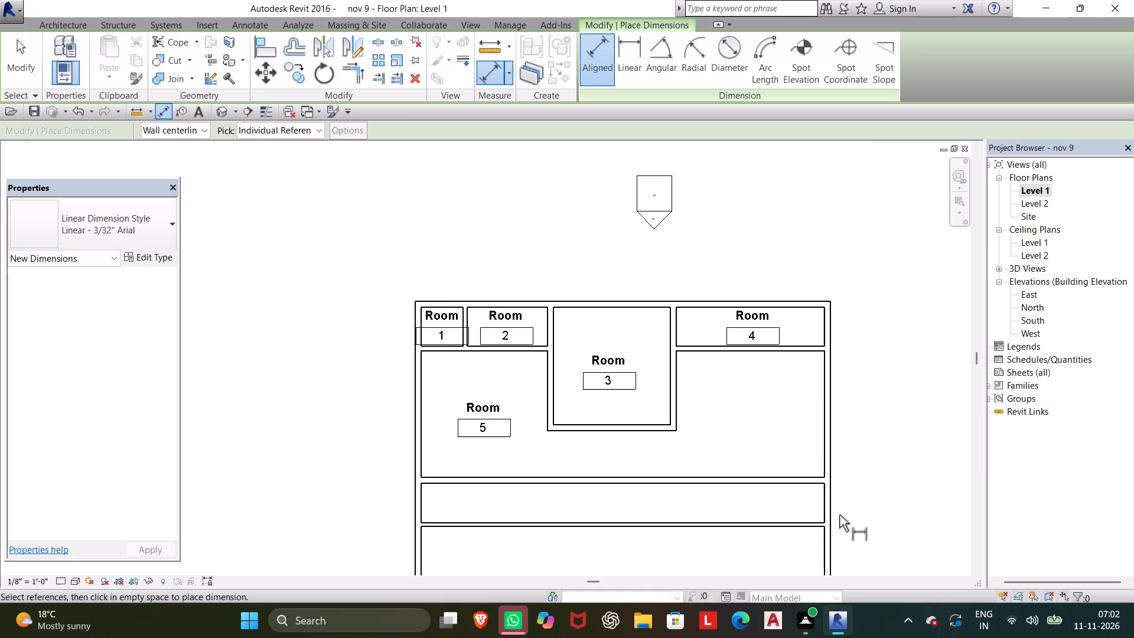
key("Escape")
key("grave")
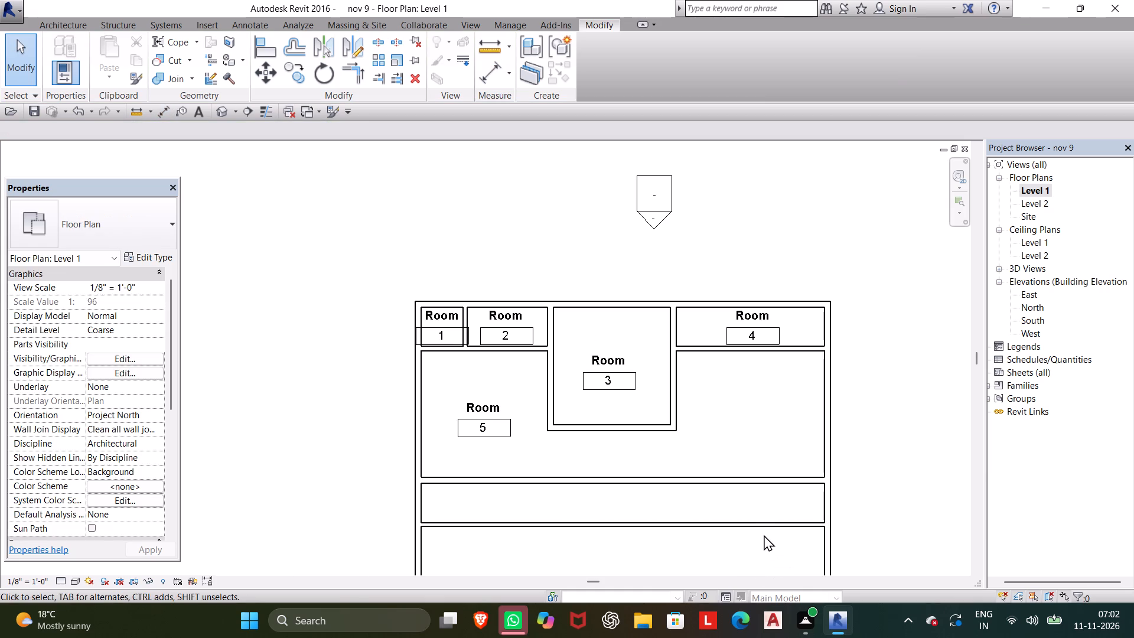
Delete the full-width 5" wall nearest below the 8" wall.
left_click(769, 522)
key("Delete")
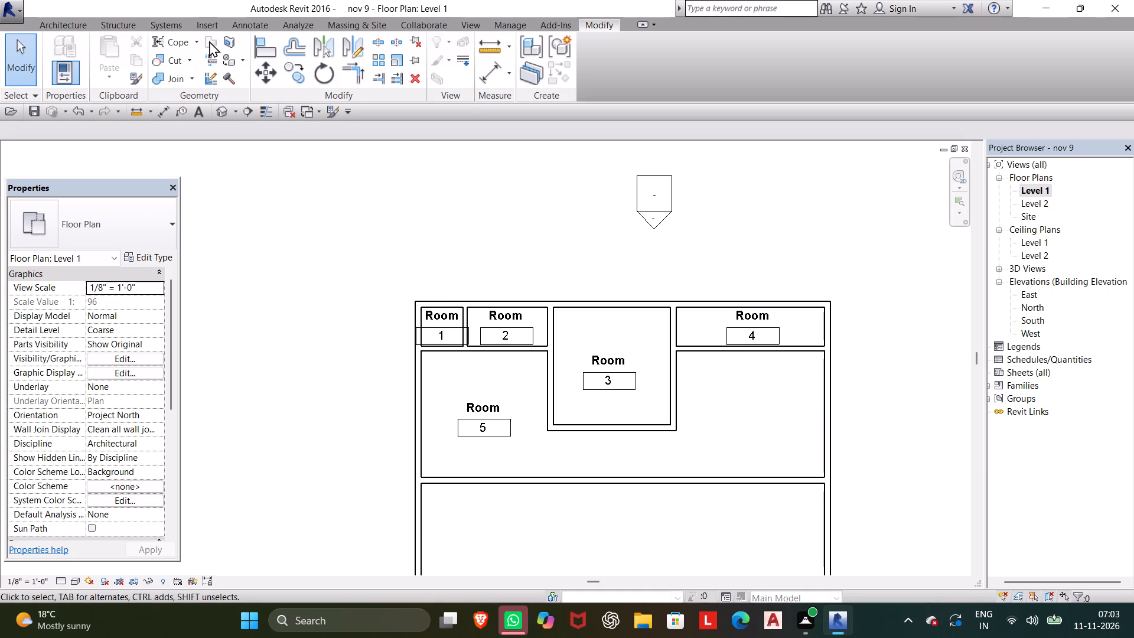
Offset a copy of the full-width 8" wall by 5' into the space below it, away from Room 5.
type("of")
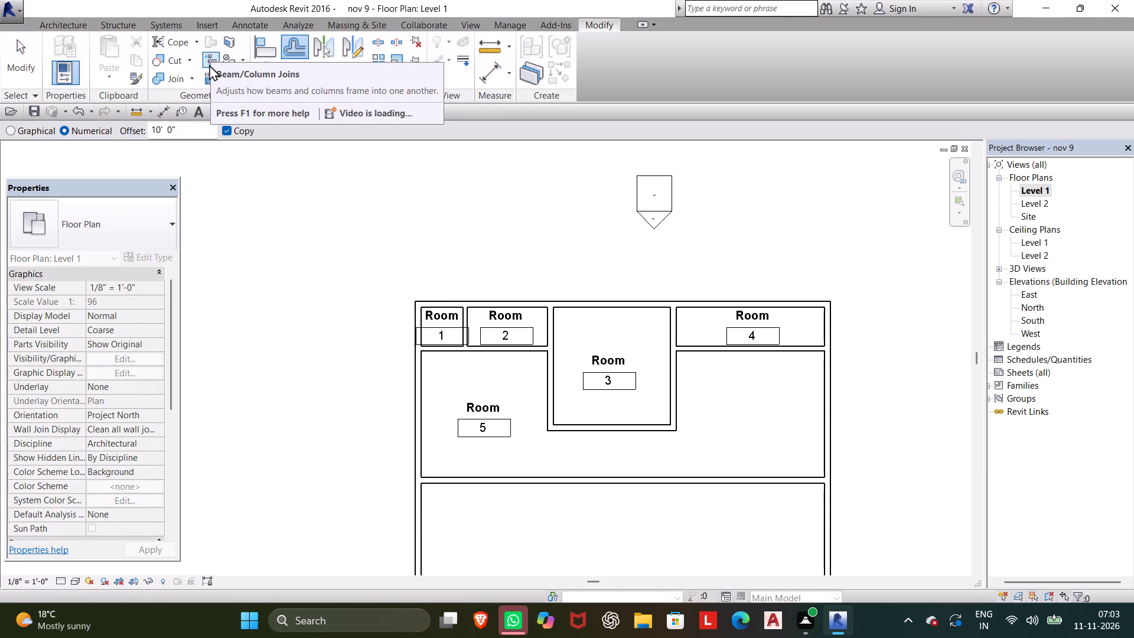
scroll(533, 345, "down", 3)
middle_click_drag(533, 341, 535, 340)
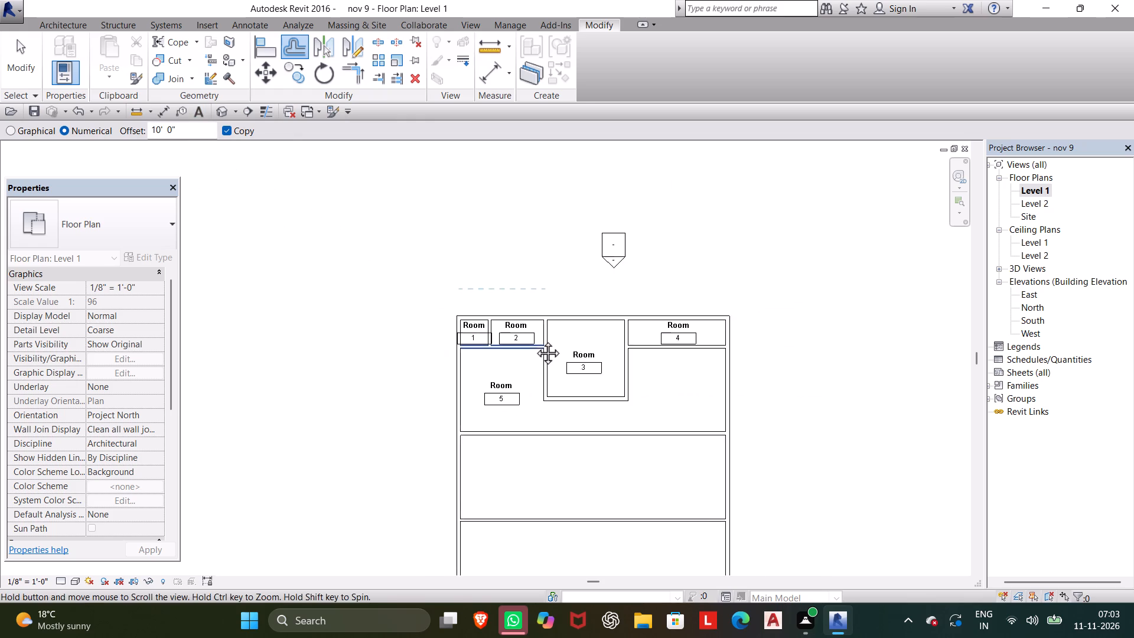
middle_click_drag(535, 340, 548, 253)
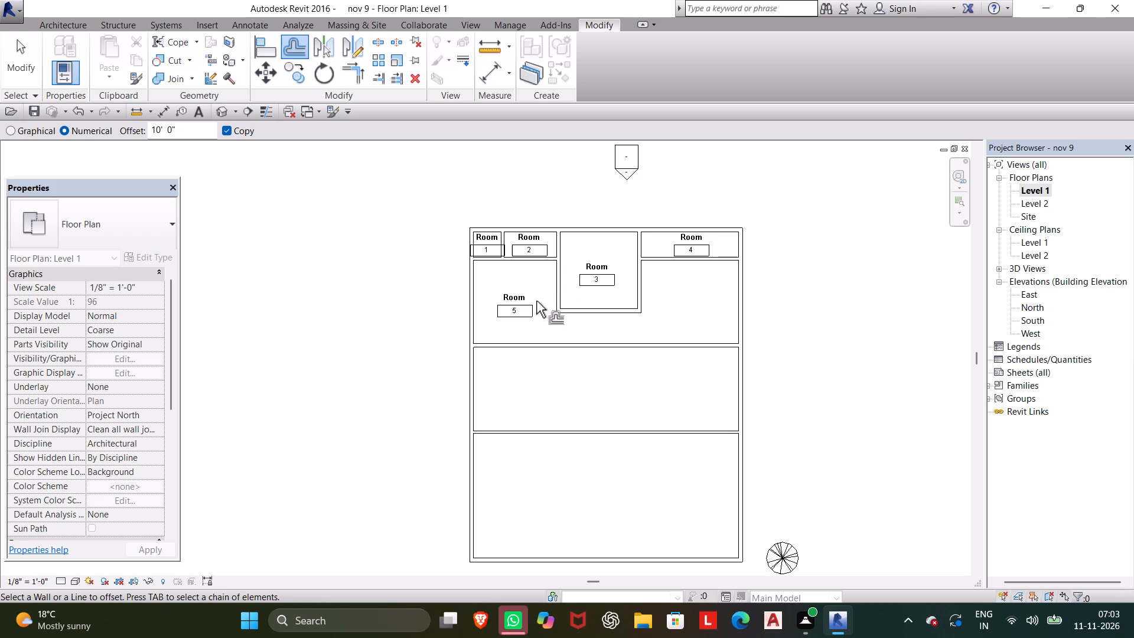
left_click_drag(193, 132, 119, 123)
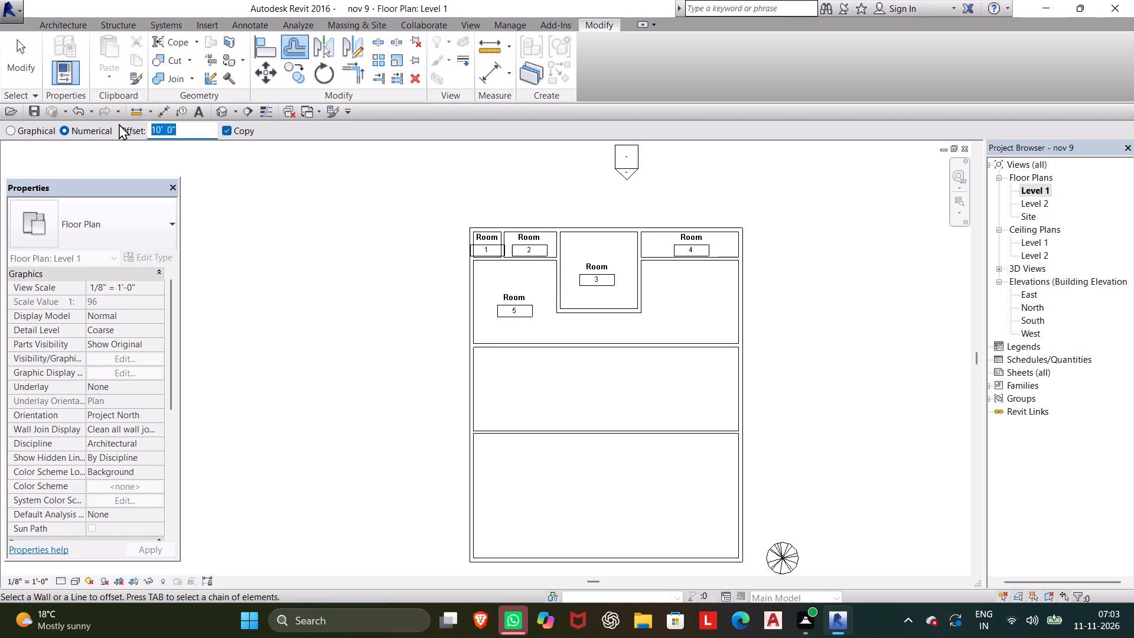
type("5'")
key("Return")
left_click(519, 350)
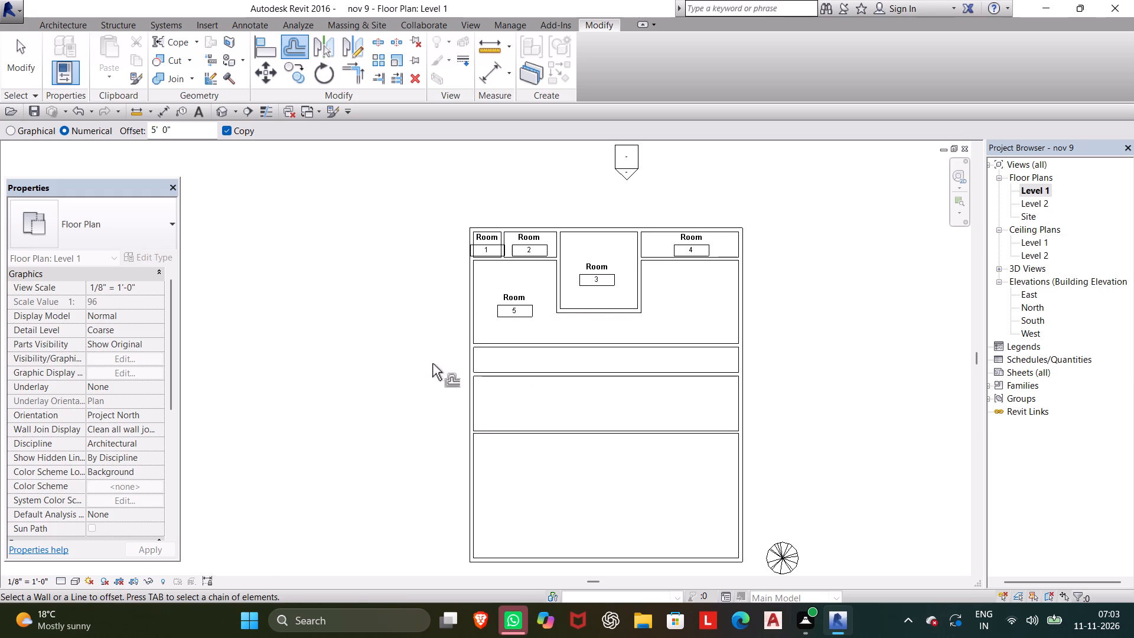
Set the Offset tool's copy distance to 10'.
left_click_drag(190, 135, 123, 131)
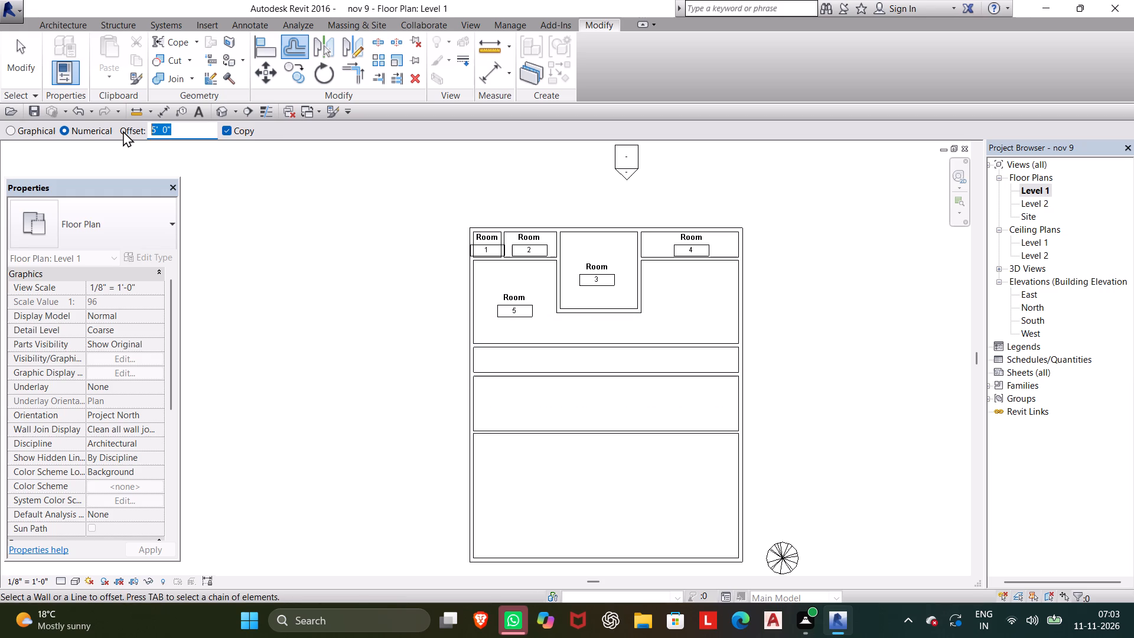
type("10'")
key("Return")
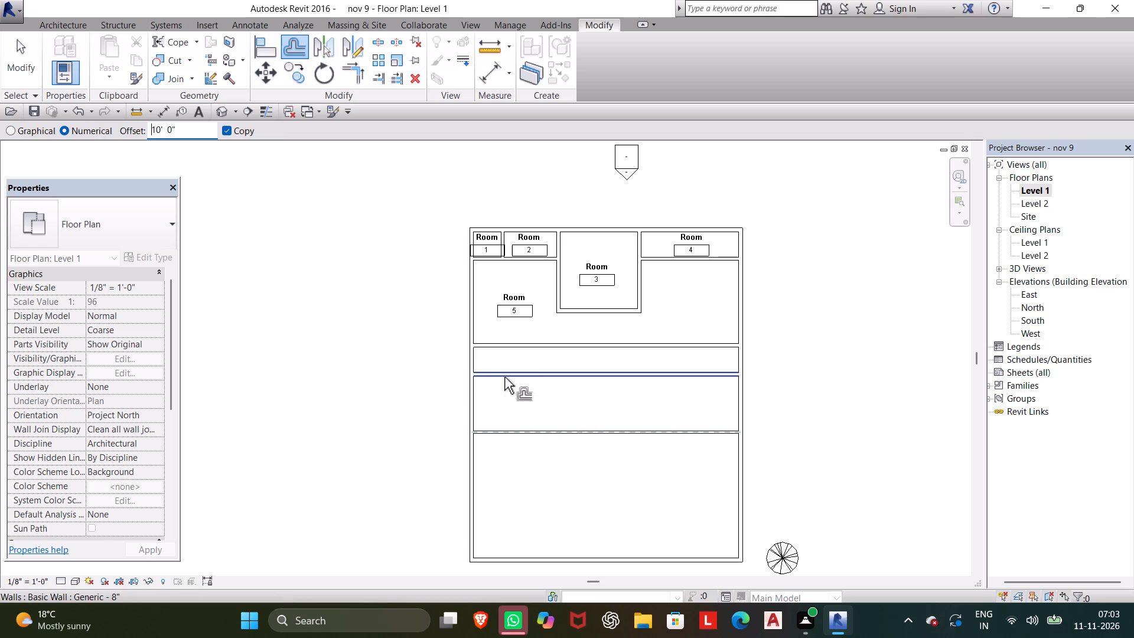
scroll(562, 377, "up", 5)
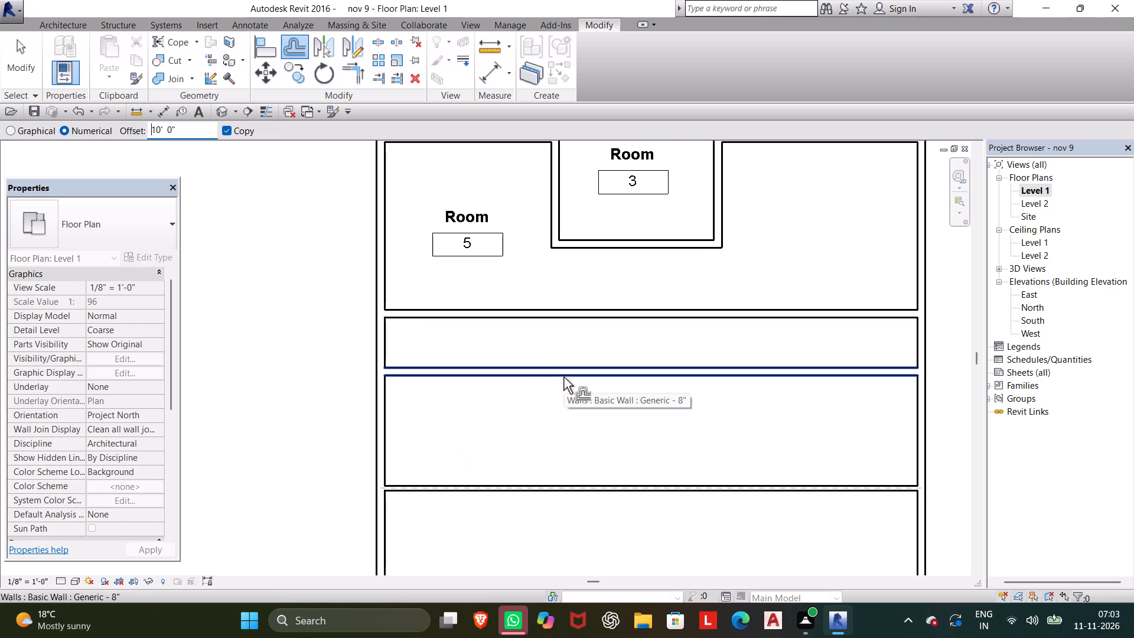
key("Escape")
key("Escape")
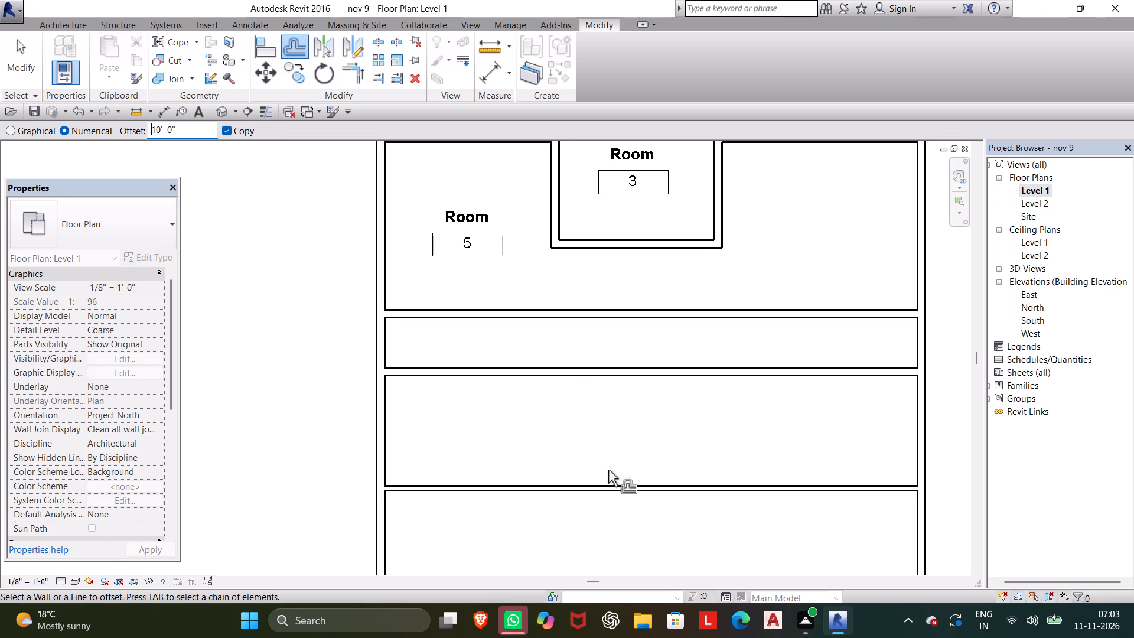
key("Escape")
key("Escape")
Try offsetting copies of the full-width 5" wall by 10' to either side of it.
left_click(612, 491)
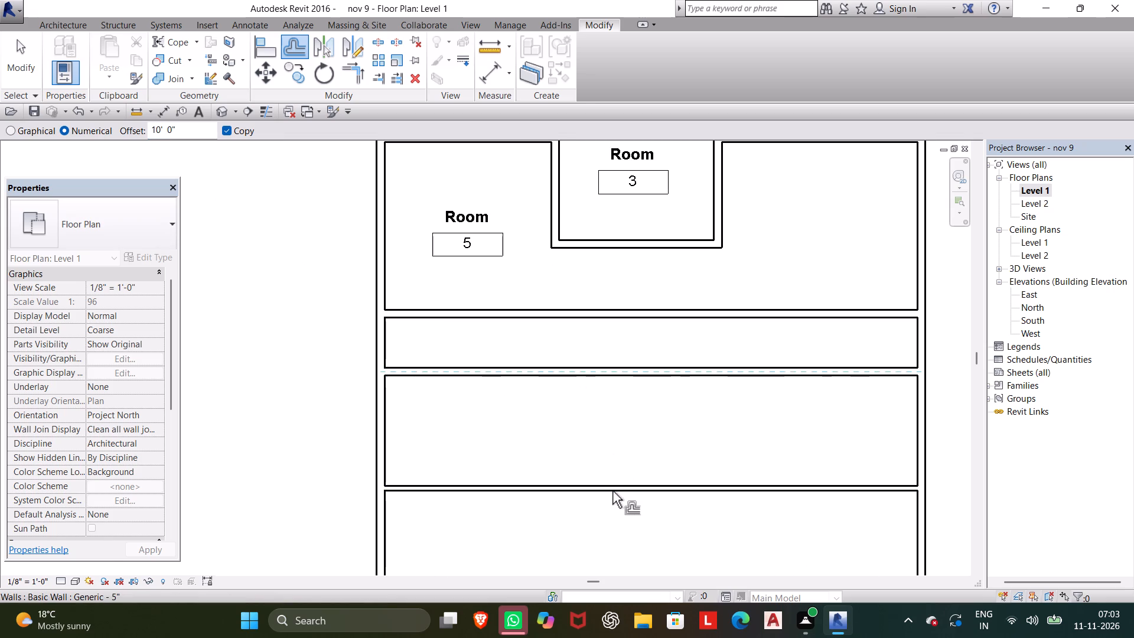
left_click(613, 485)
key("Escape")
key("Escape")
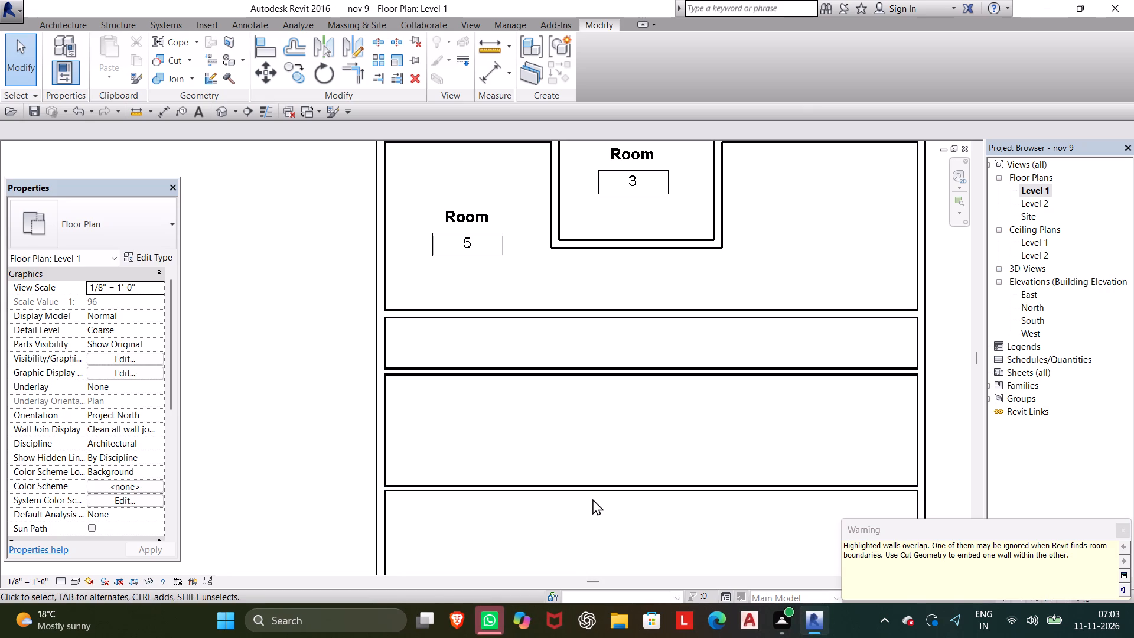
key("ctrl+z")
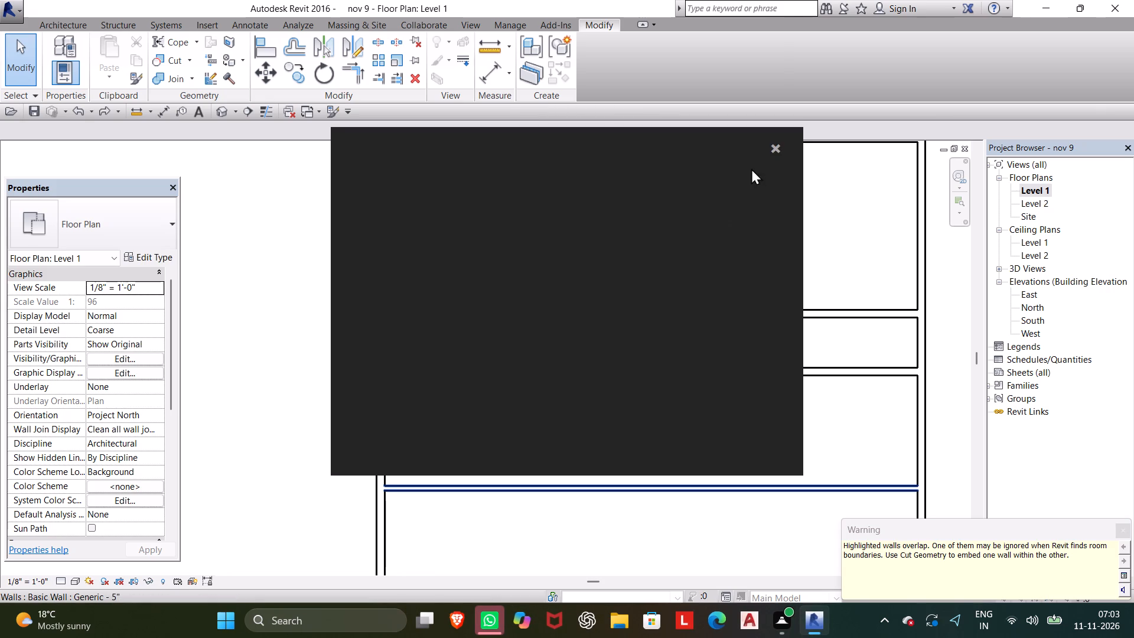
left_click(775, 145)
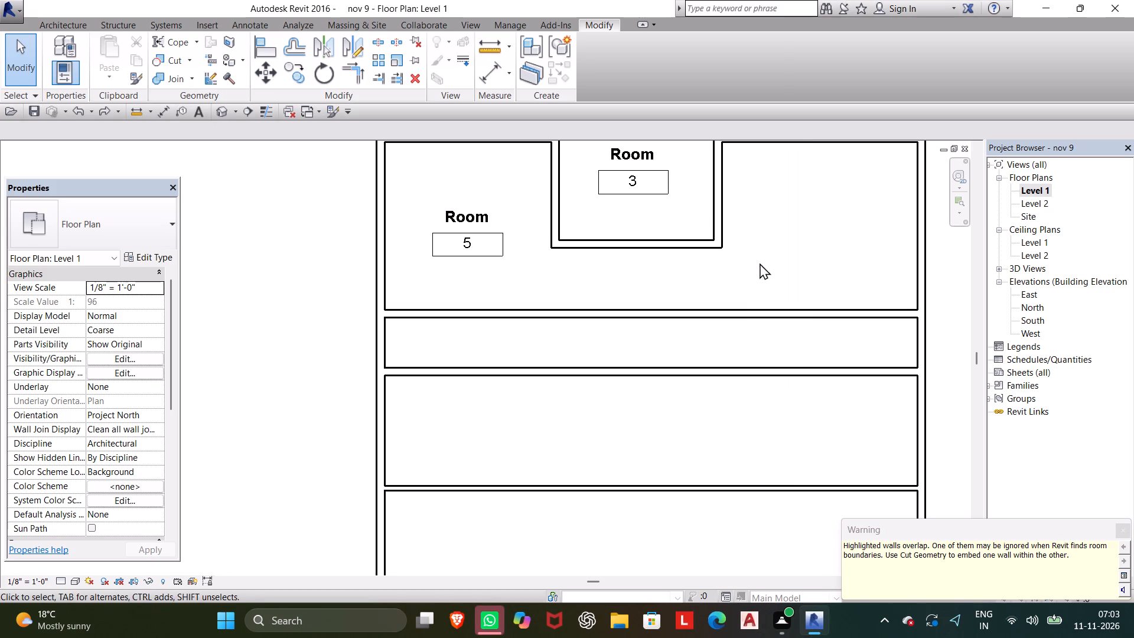
Delete the full-width 5" wall below the lowest 8" interior wall.
left_click(714, 490)
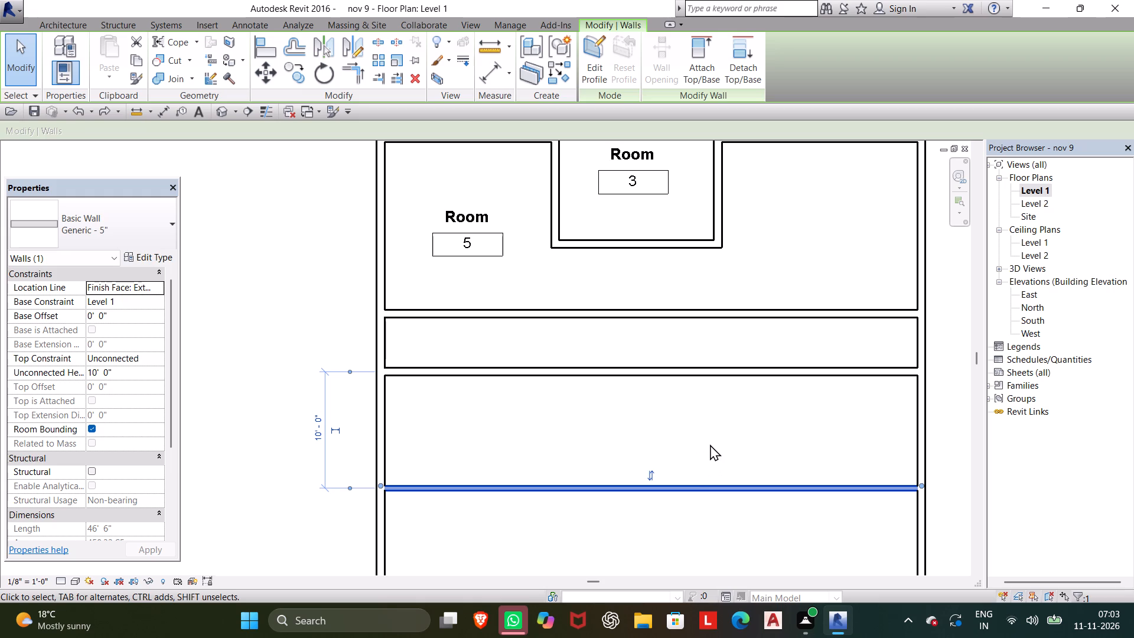
key("Delete")
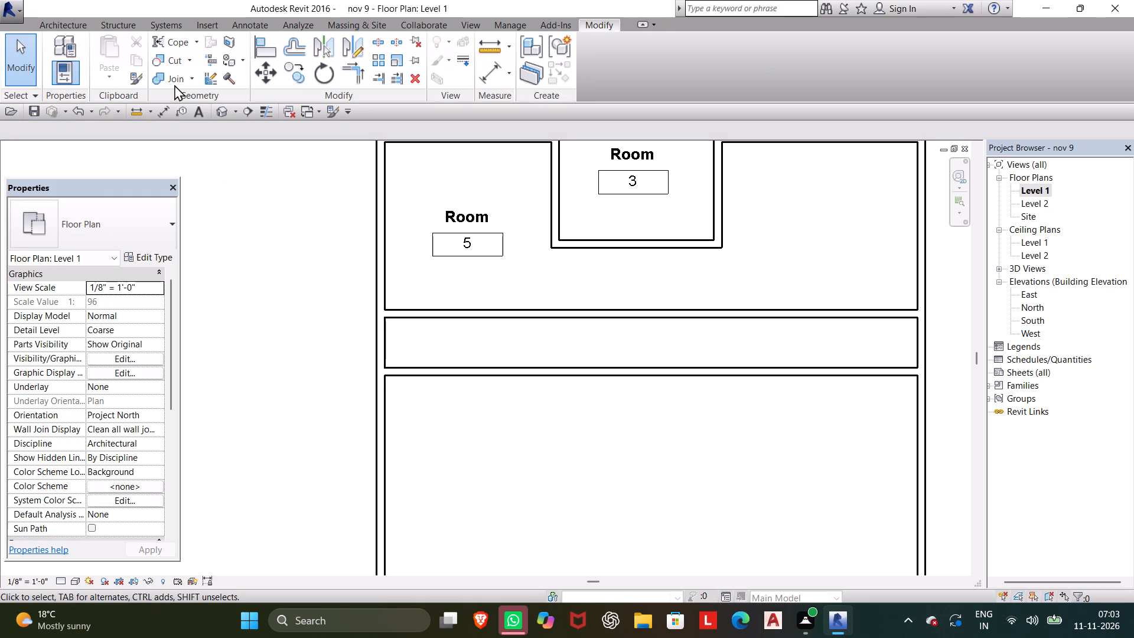
Offset a copy of the lowest full-width 8" interior wall by 10' into the space below it.
left_click(286, 45)
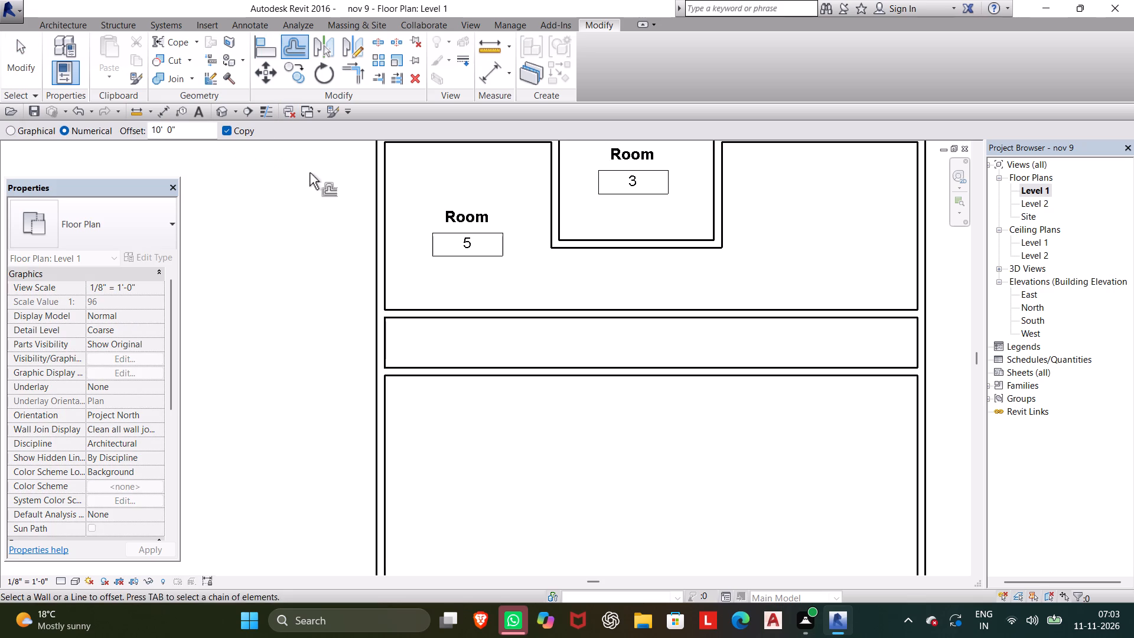
left_click(465, 376)
scroll(470, 380, "down", 3)
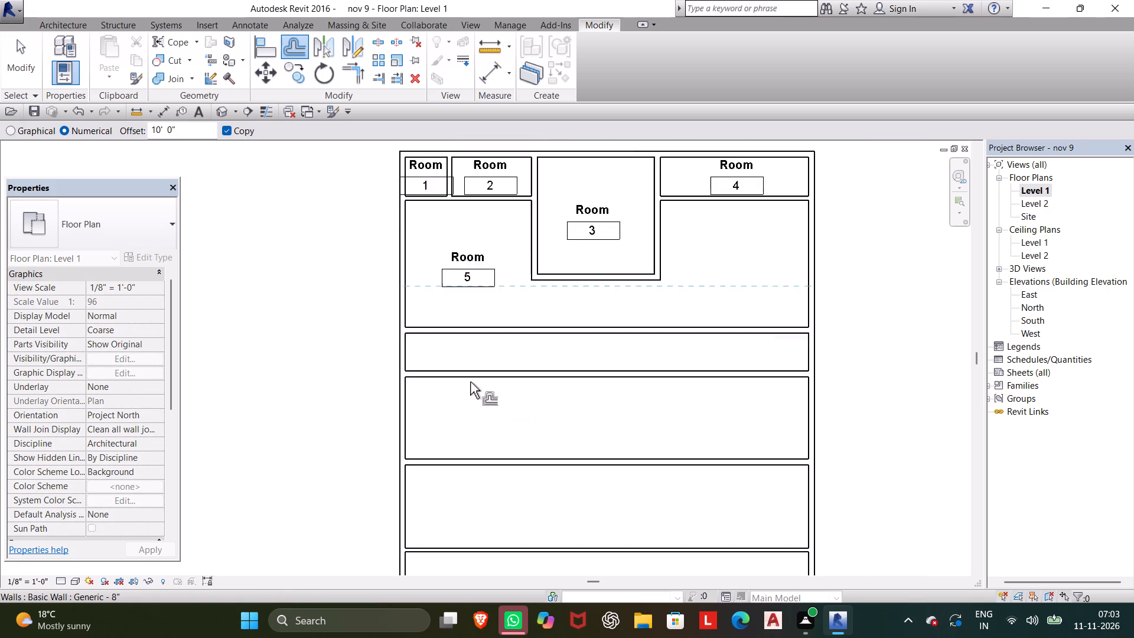
middle_click_drag(465, 367, 438, 288)
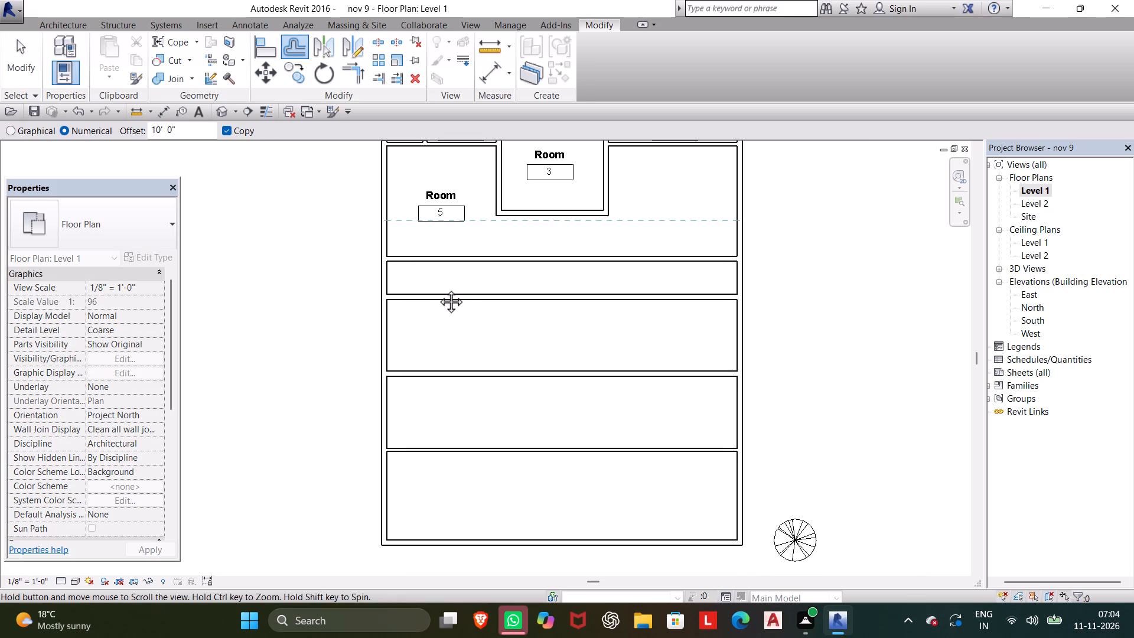
middle_click_drag(438, 288, 431, 347)
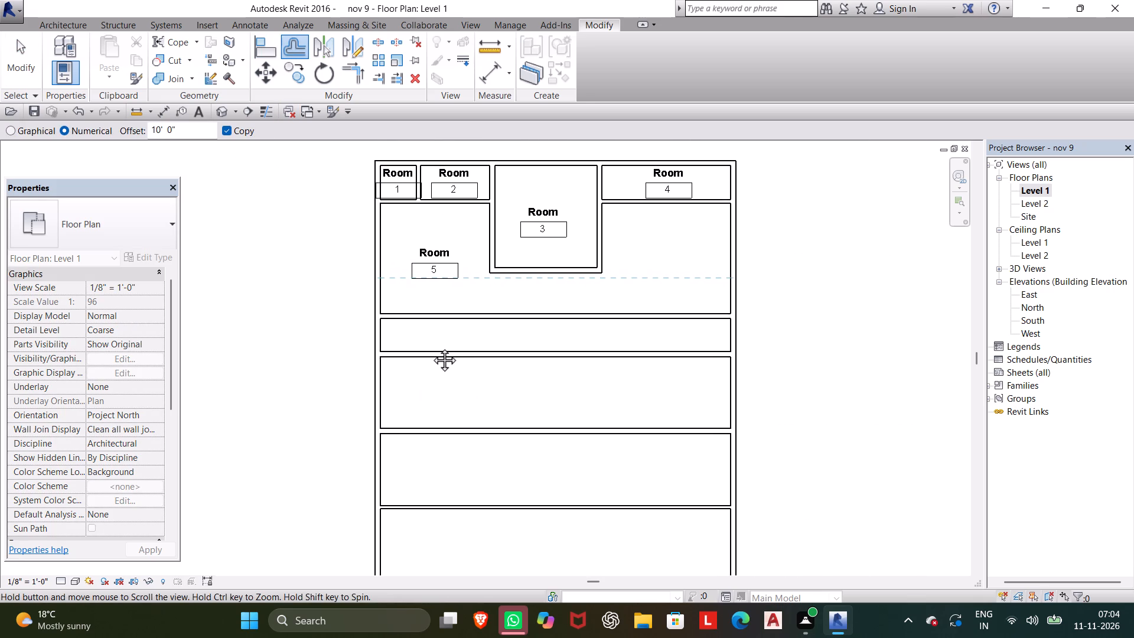
middle_click_drag(431, 347, 432, 349)
key("Escape")
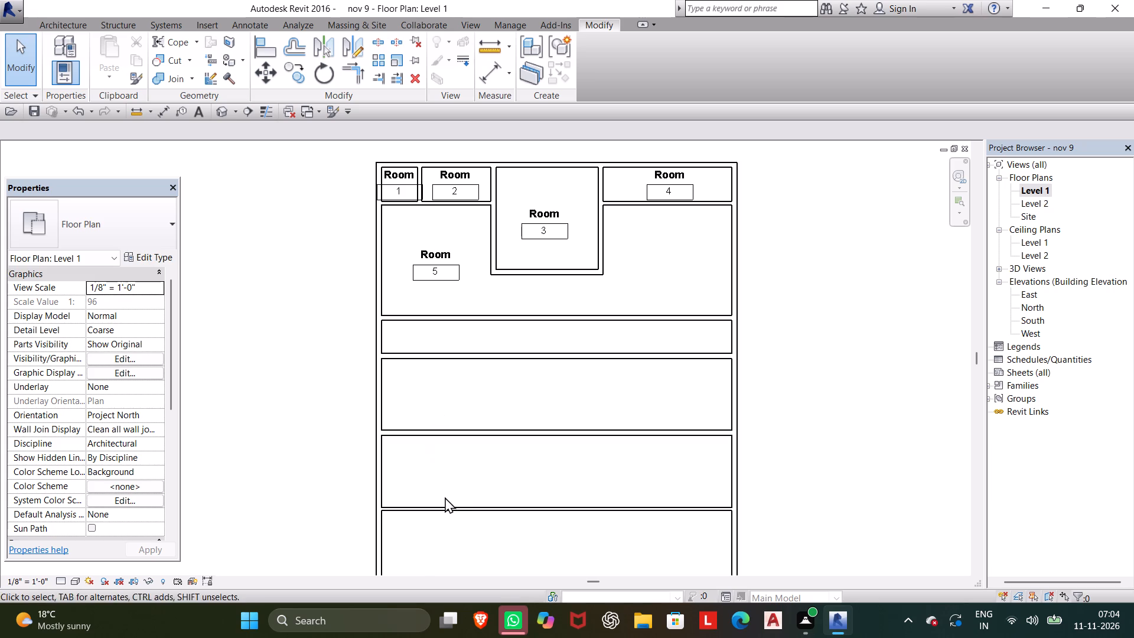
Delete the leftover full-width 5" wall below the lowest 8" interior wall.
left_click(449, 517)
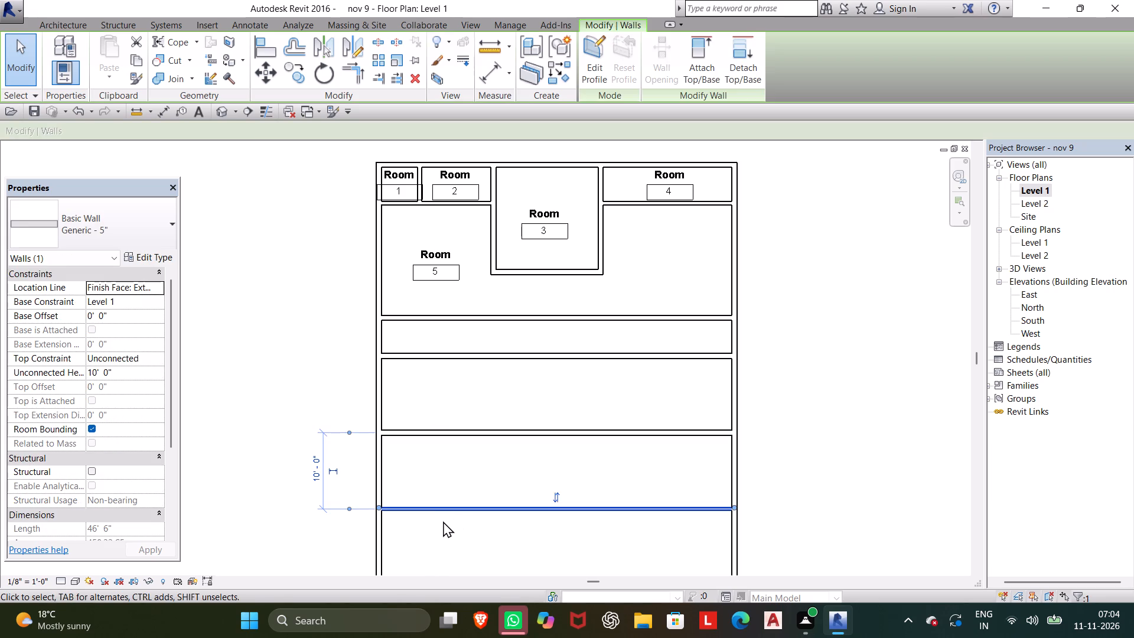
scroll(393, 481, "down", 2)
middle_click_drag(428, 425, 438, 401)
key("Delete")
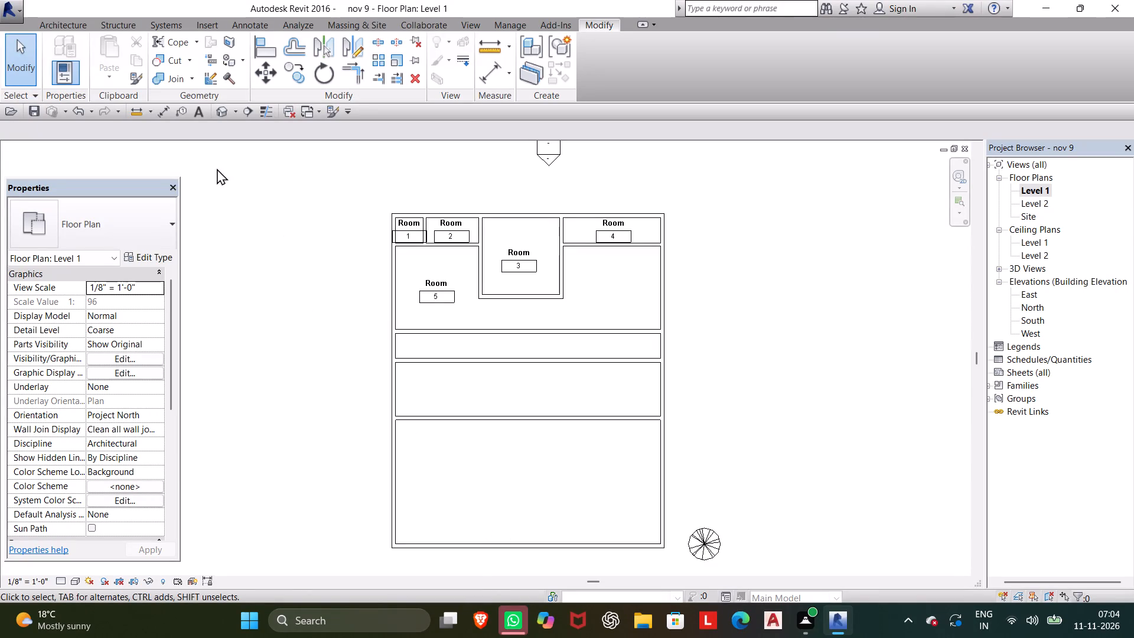
Offset a copy of the lowest full-width 8" interior wall by 14' toward the bottom exterior wall.
left_click(288, 41)
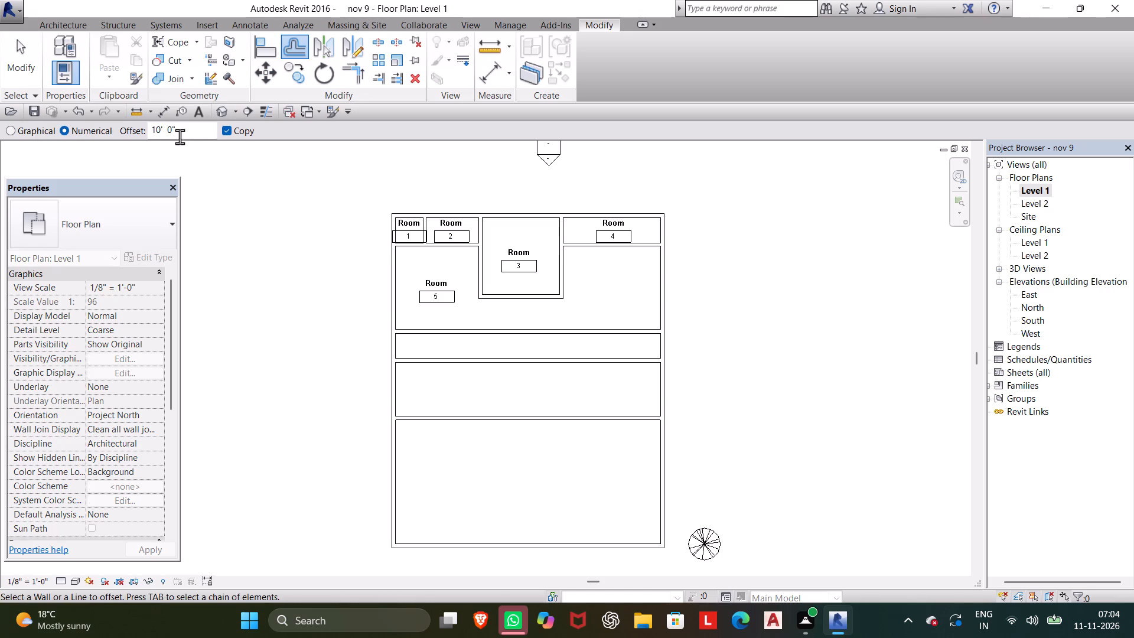
left_click_drag(185, 129, 77, 139)
type("14'")
key("Return")
scroll(77, 139, "down", 3)
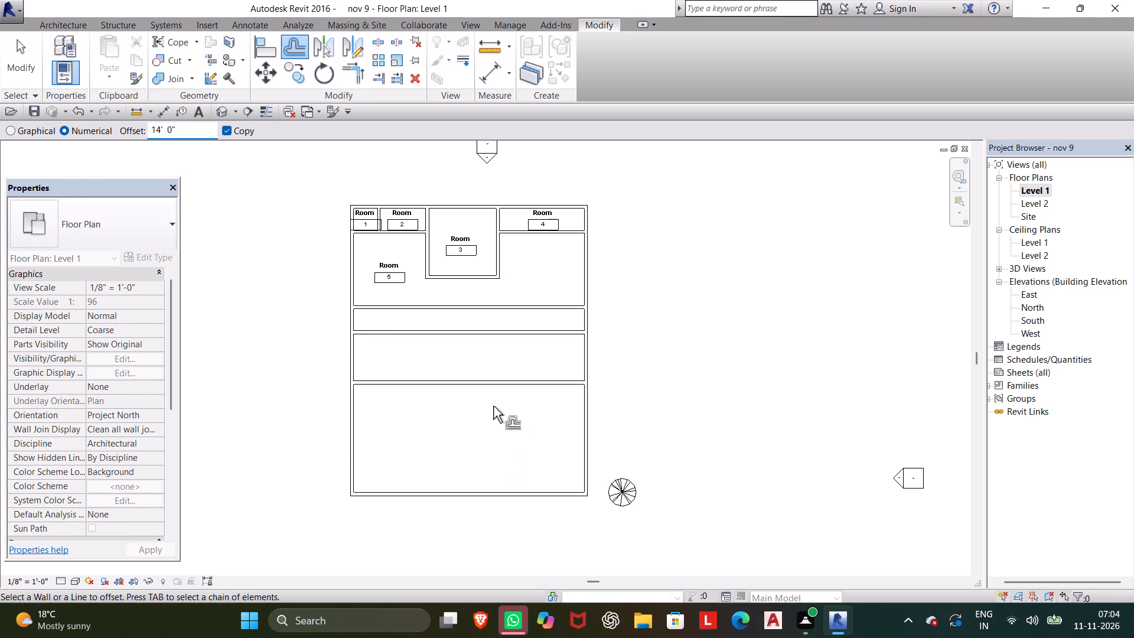
left_click(496, 383)
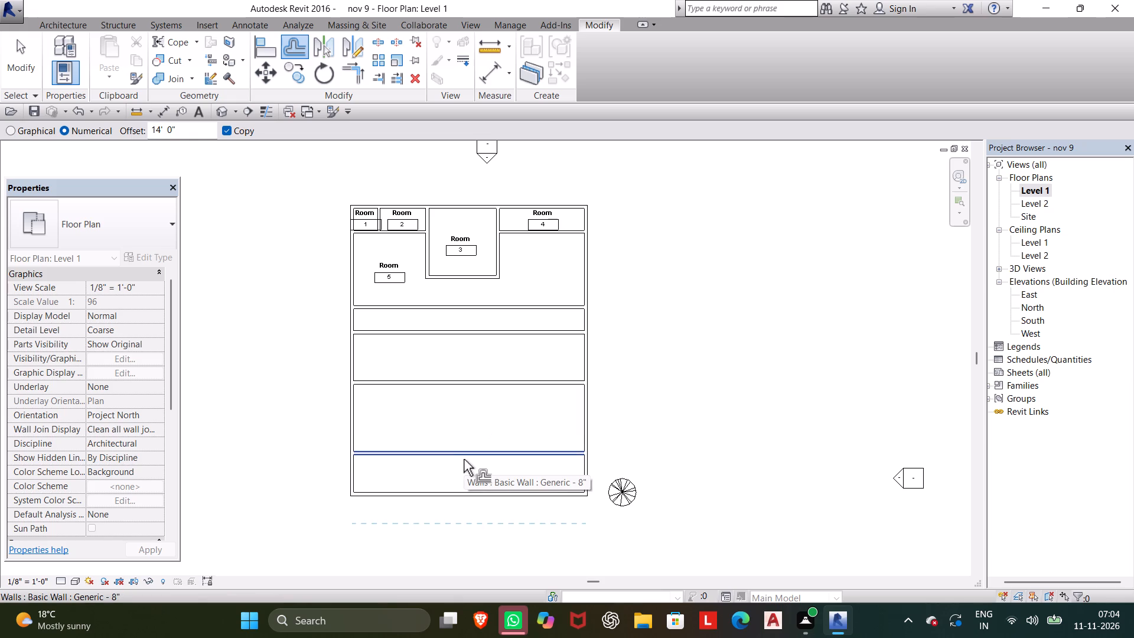
Offset a copy of the west exterior wall by 10' into the building.
middle_click_drag(478, 379, 475, 299)
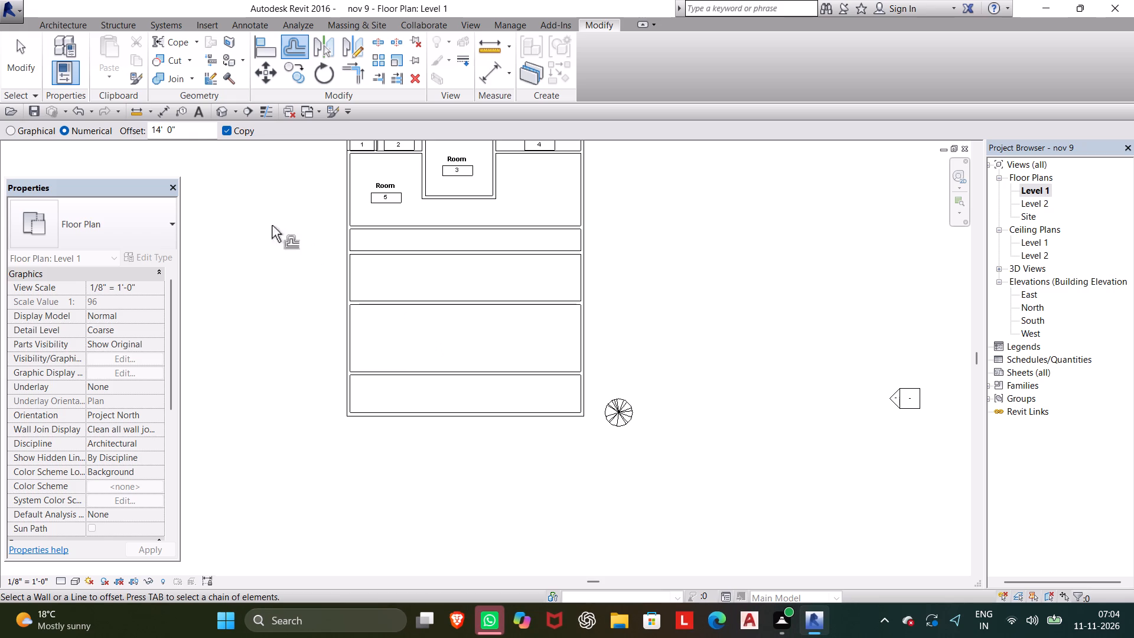
left_click_drag(194, 126, 96, 131)
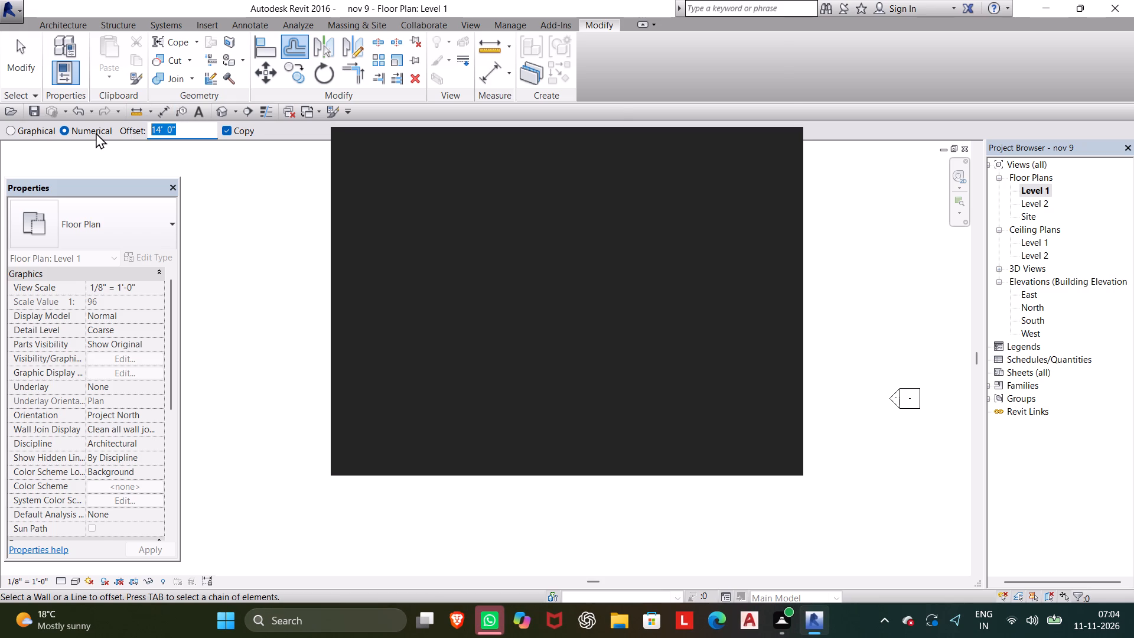
type("10")
key("apostrophe")
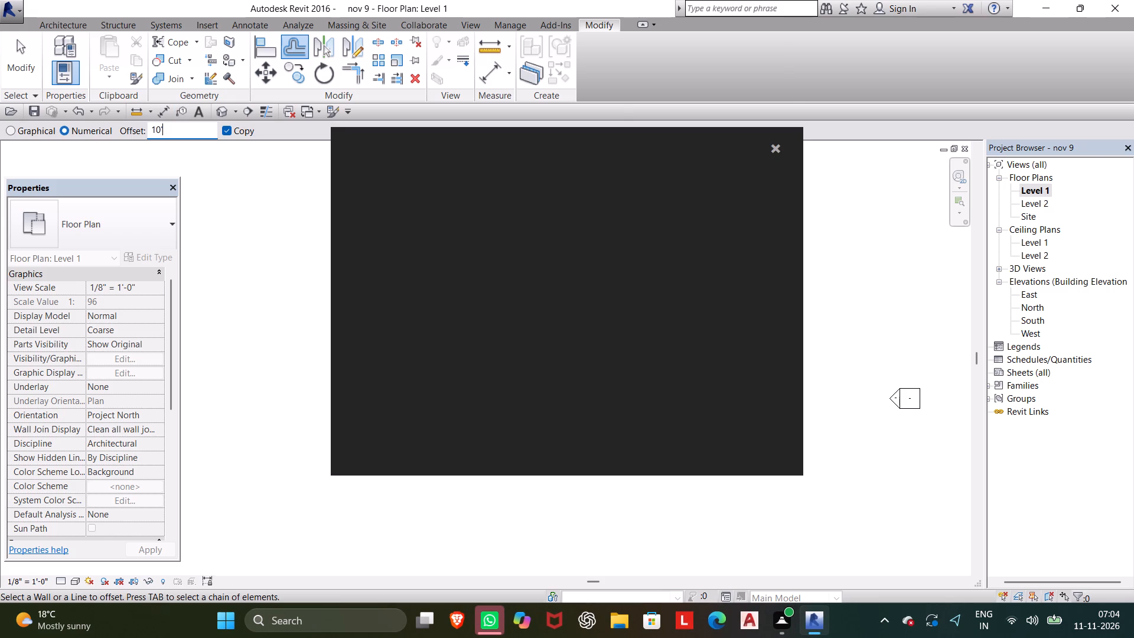
key("Return")
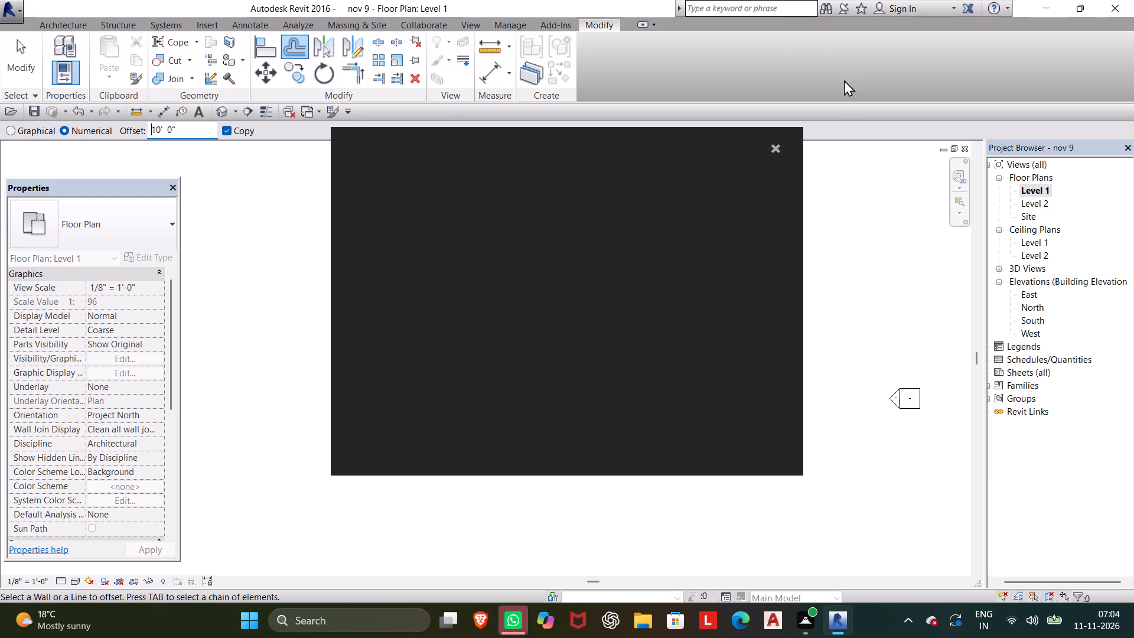
left_click(773, 145)
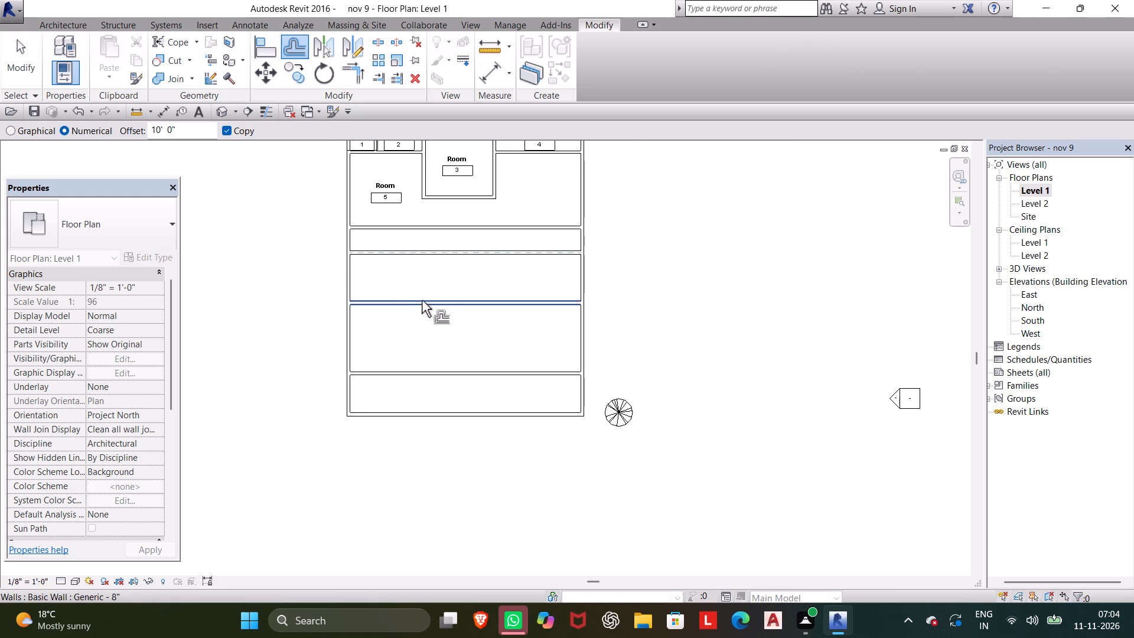
left_click(352, 277)
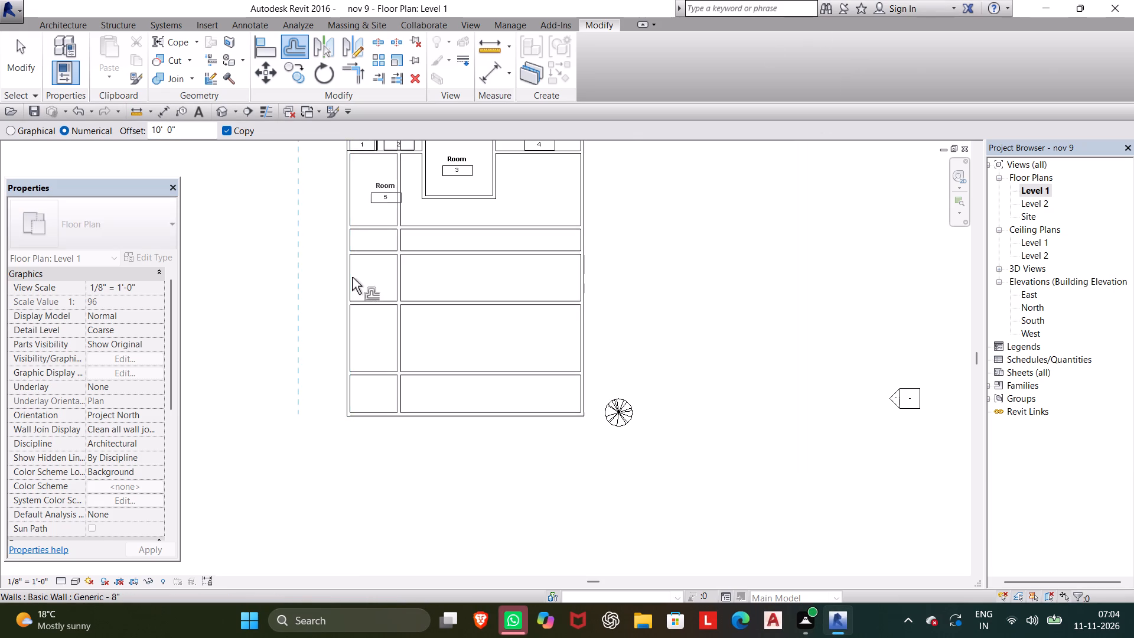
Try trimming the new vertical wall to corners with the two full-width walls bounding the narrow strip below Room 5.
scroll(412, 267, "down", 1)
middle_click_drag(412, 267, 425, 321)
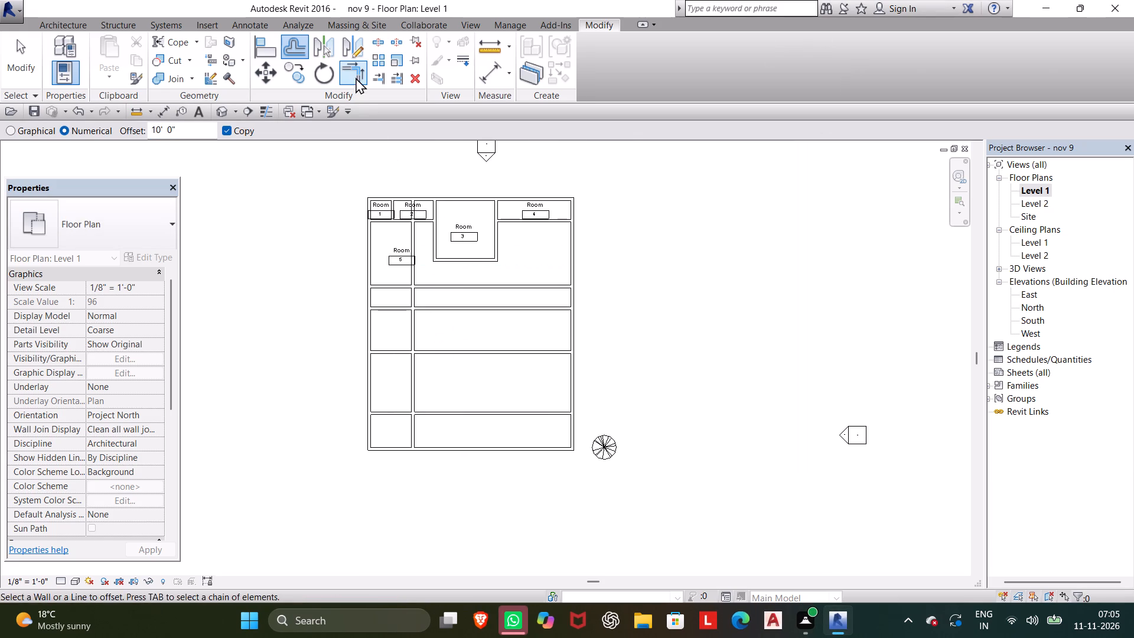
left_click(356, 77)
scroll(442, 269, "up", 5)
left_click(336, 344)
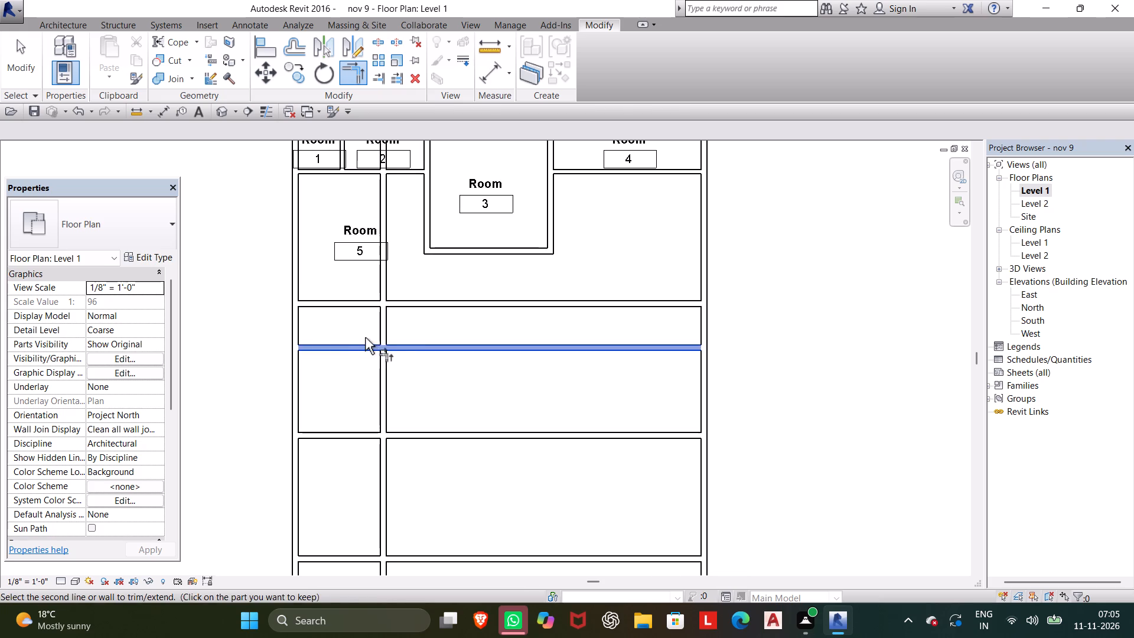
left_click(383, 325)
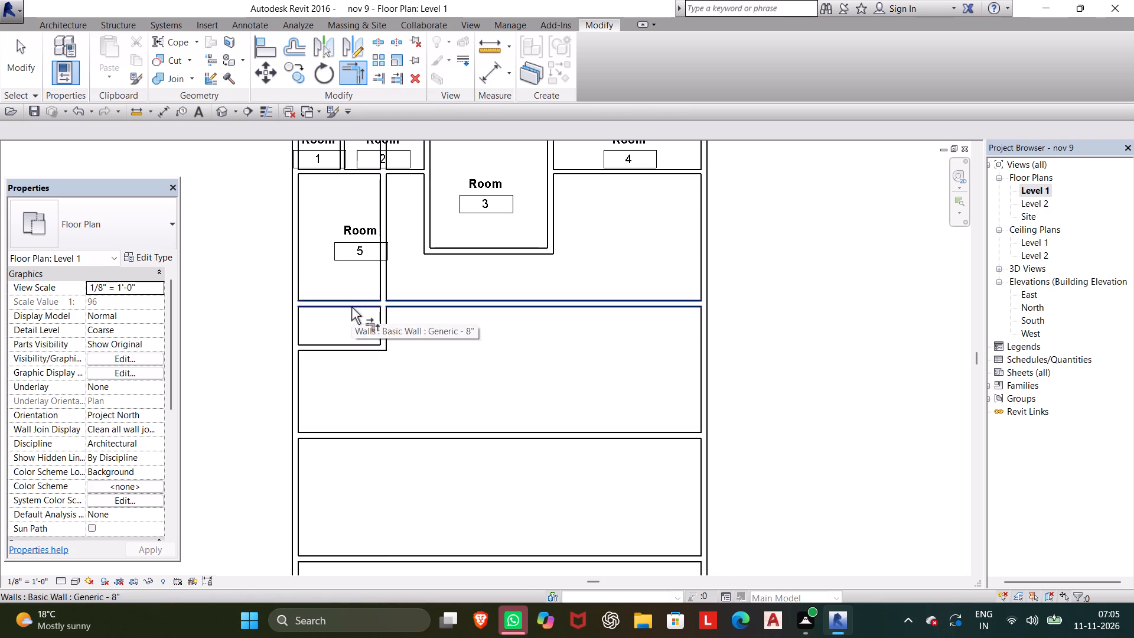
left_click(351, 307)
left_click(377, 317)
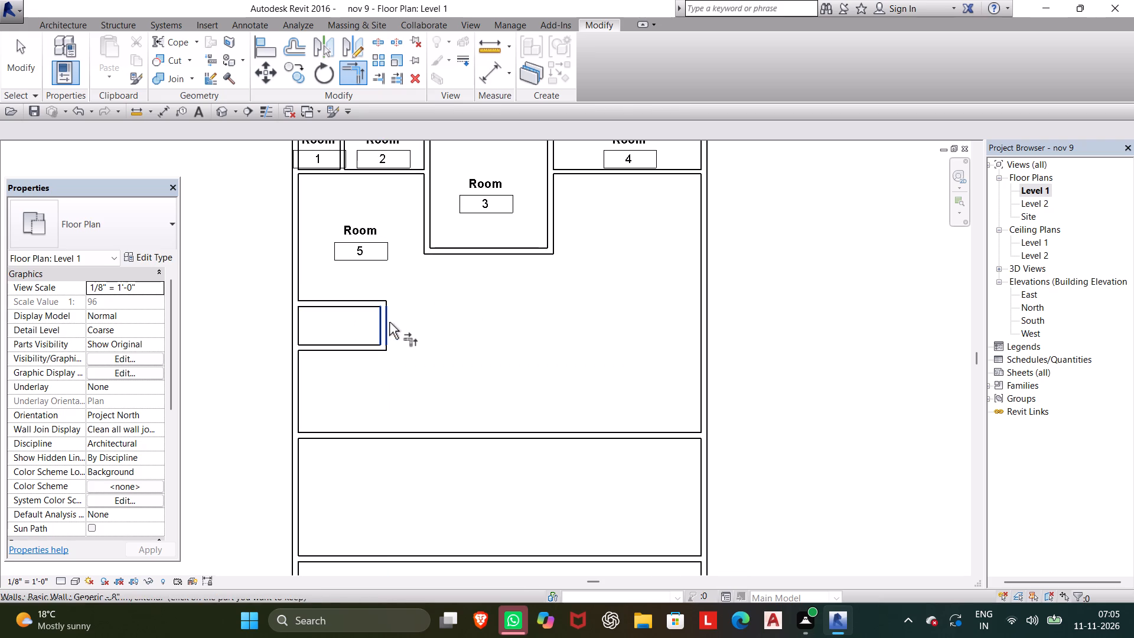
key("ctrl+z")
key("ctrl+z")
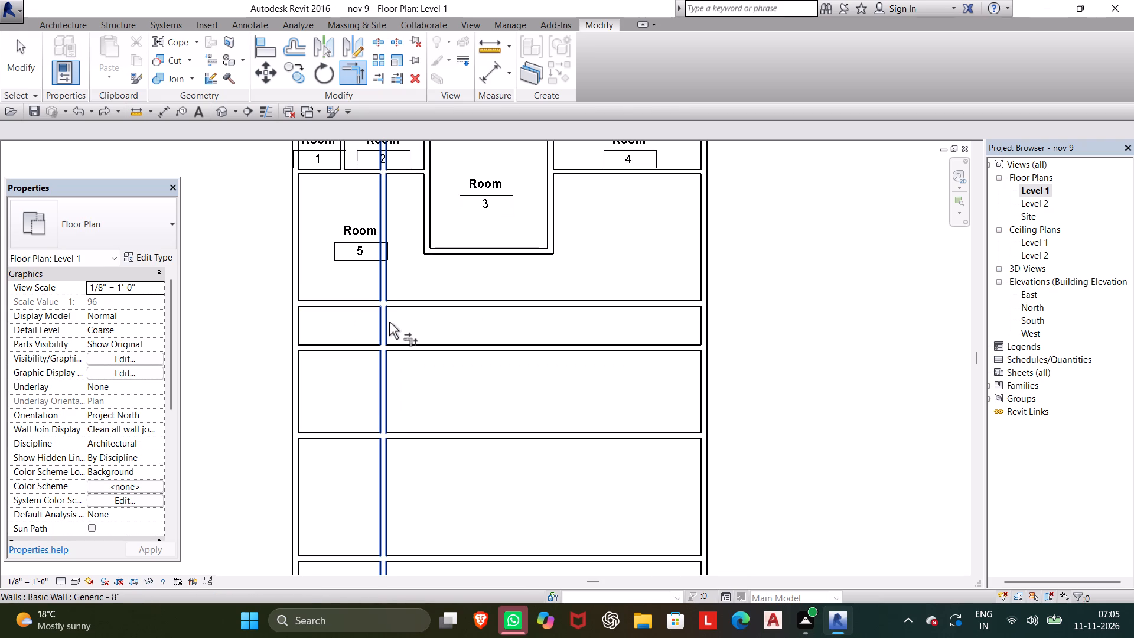
Trim the full-width wall directly below Room 5 and the vertical wall to a corner, keeping the west and lower portions.
middle_click_drag(425, 298, 439, 323)
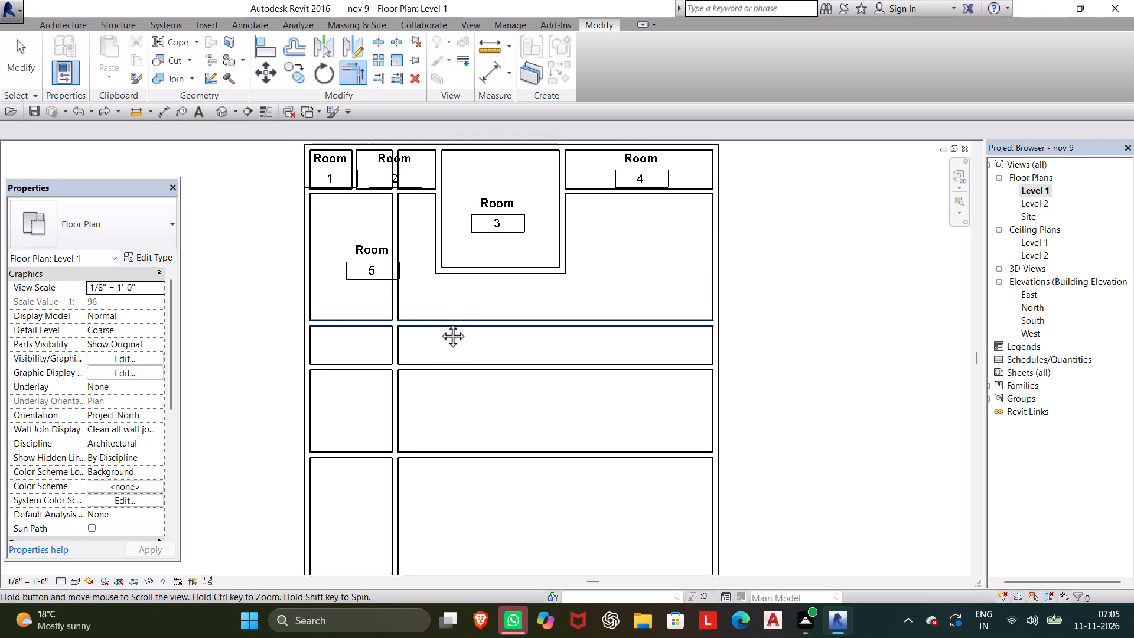
middle_click_drag(439, 323, 445, 354)
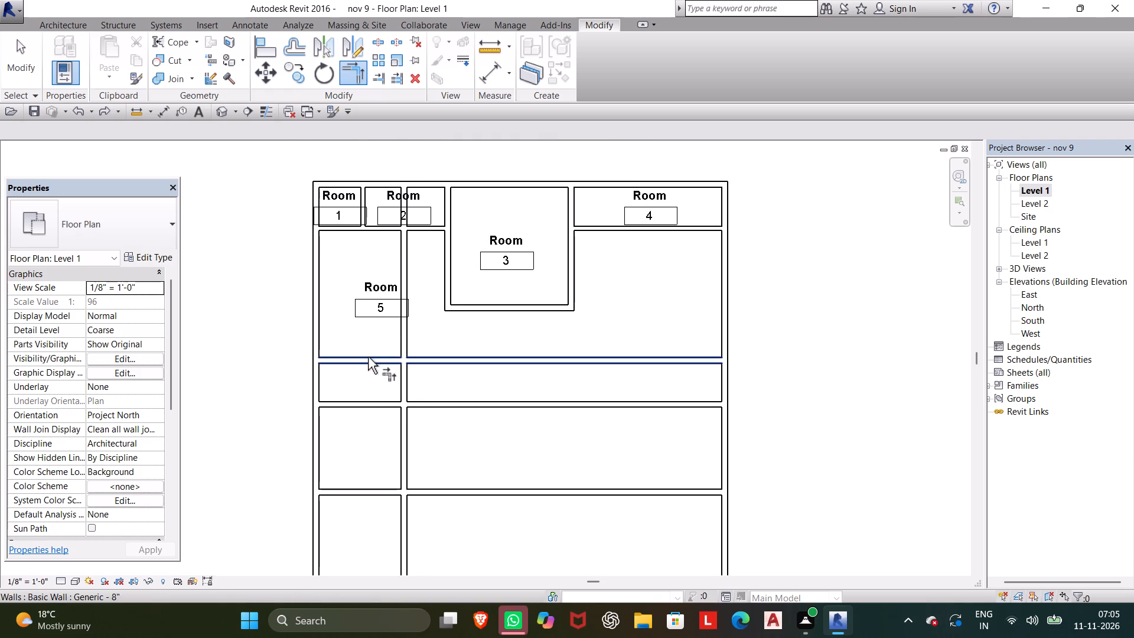
left_click(368, 357)
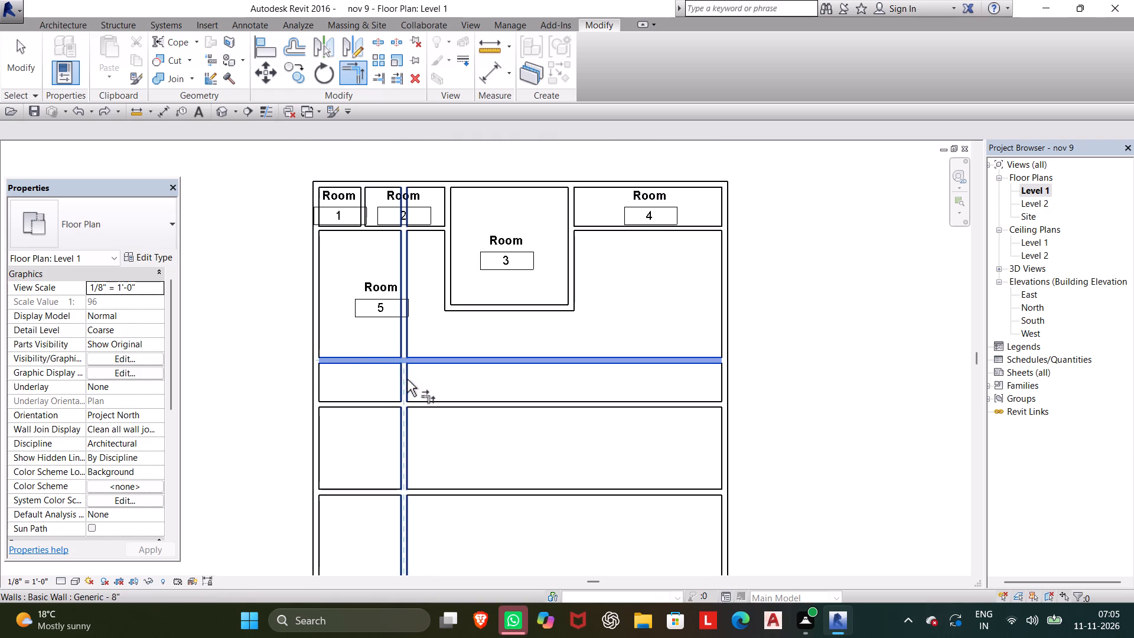
left_click(407, 379)
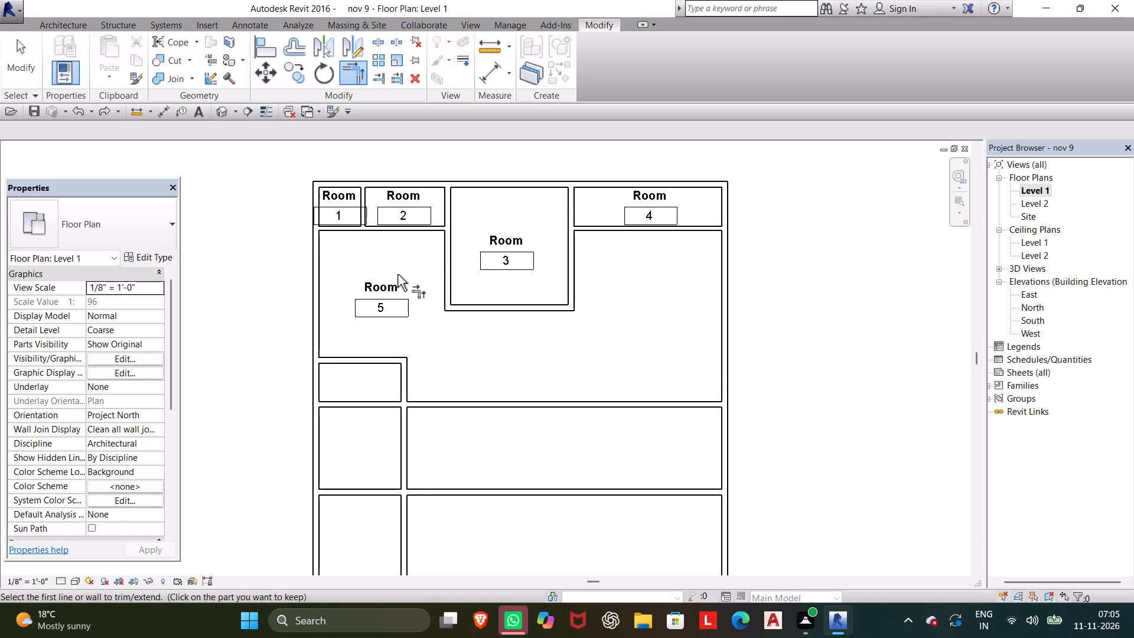
Undo the last corner trim between the full-width wall directly below Room 5 and the vertical wall.
scroll(483, 319, "down", 1)
middle_click(483, 319)
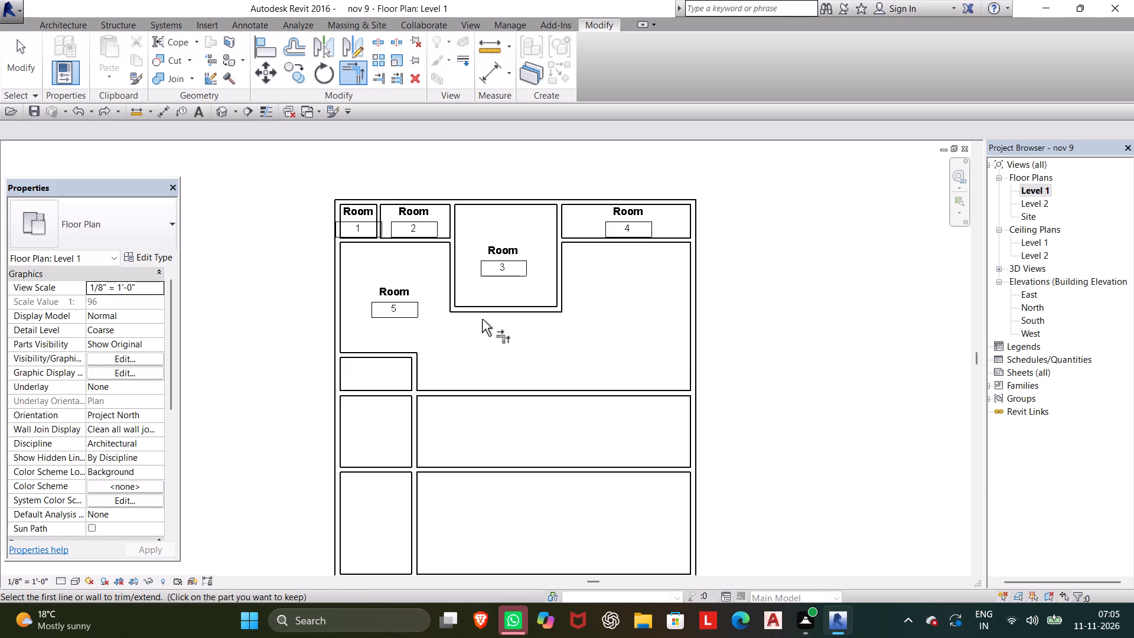
key("ctrl+z")
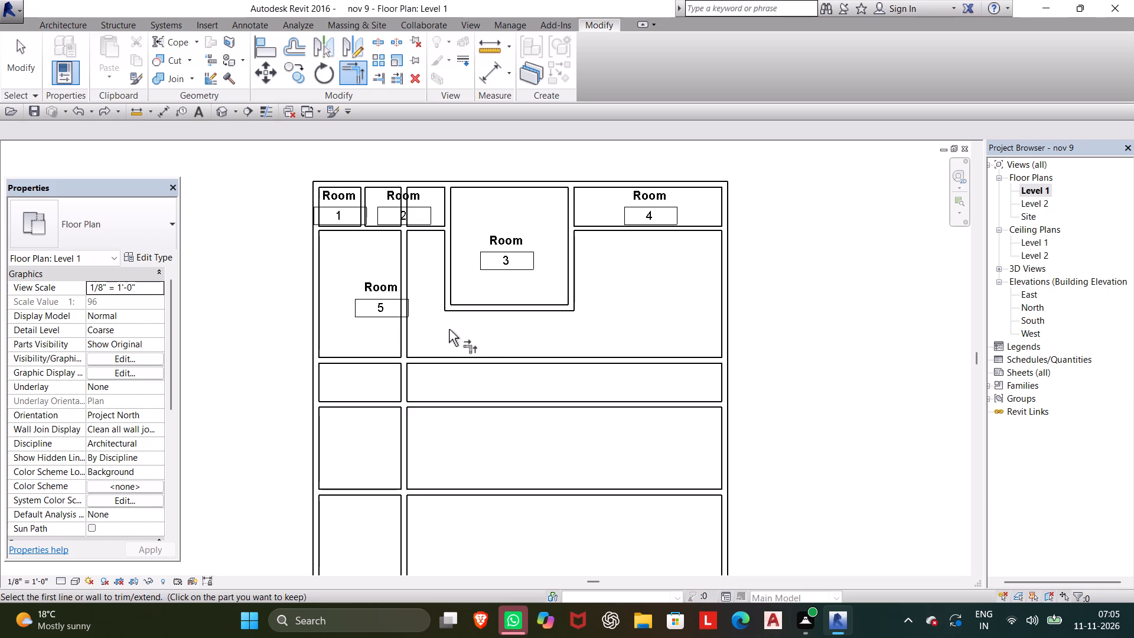
Trim the full-width wall directly below Room 5 and the vertical wall to a corner, keeping the east and lower portions.
left_click(446, 362)
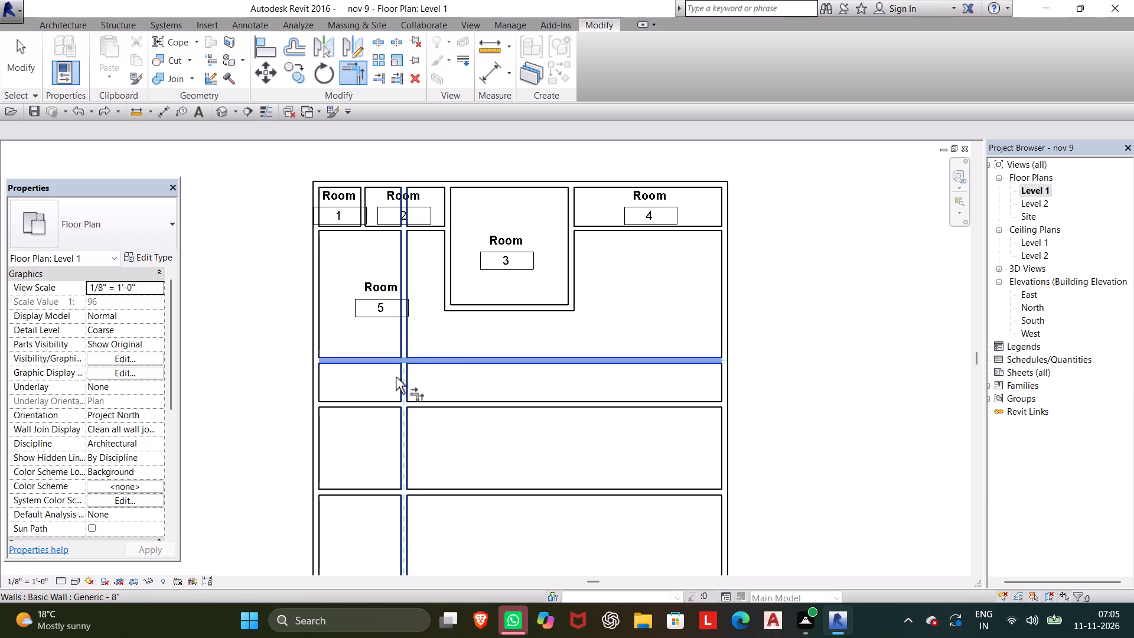
left_click(406, 380)
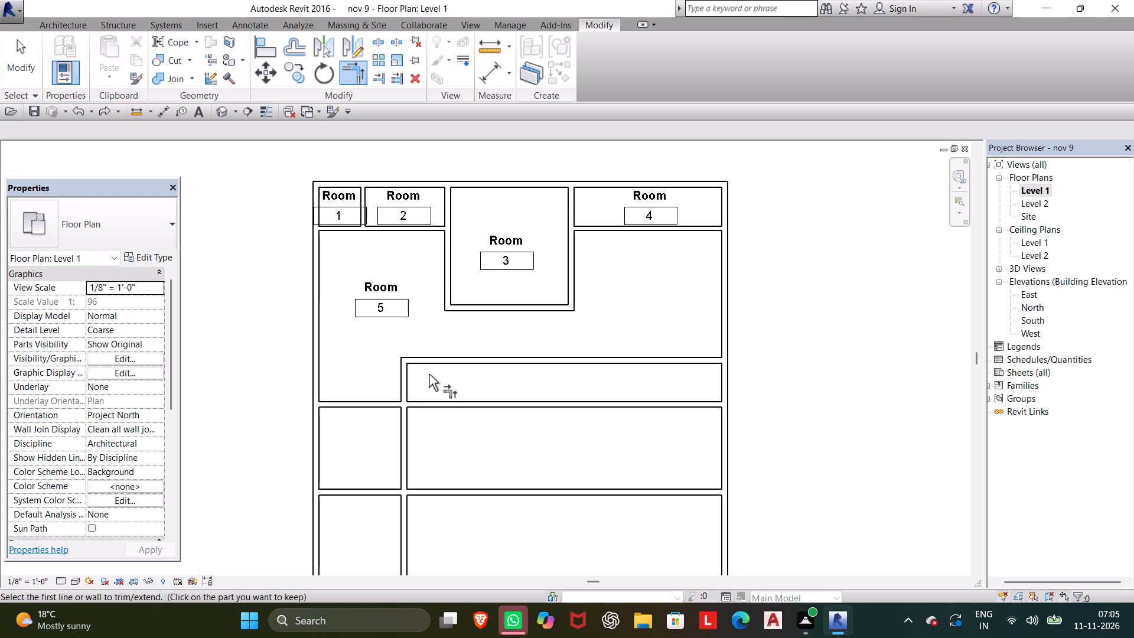
key("Escape")
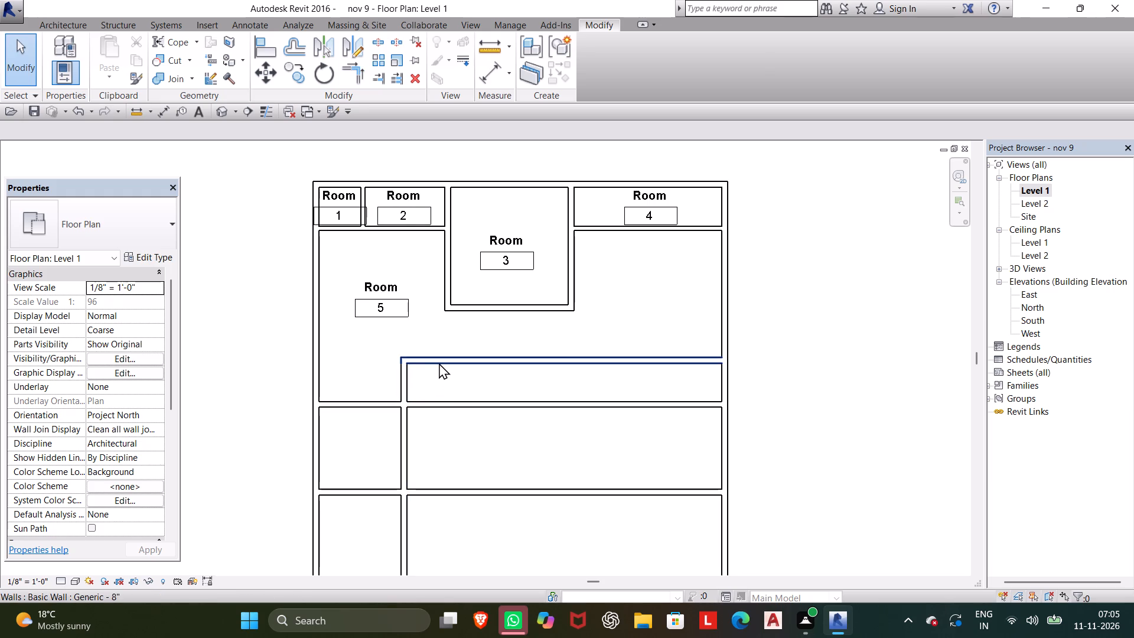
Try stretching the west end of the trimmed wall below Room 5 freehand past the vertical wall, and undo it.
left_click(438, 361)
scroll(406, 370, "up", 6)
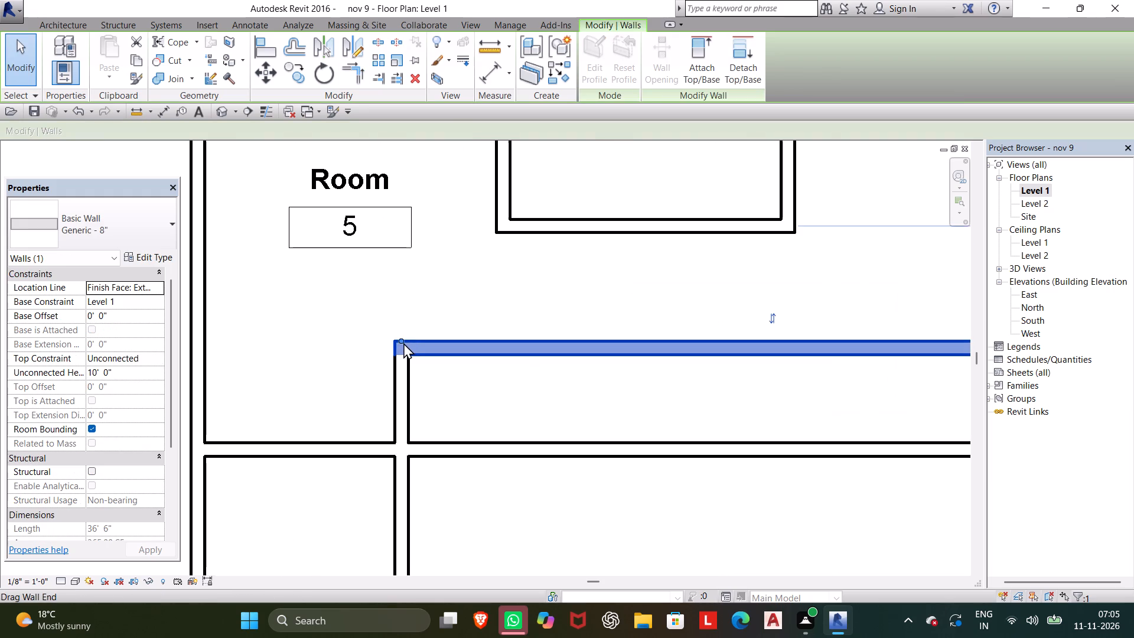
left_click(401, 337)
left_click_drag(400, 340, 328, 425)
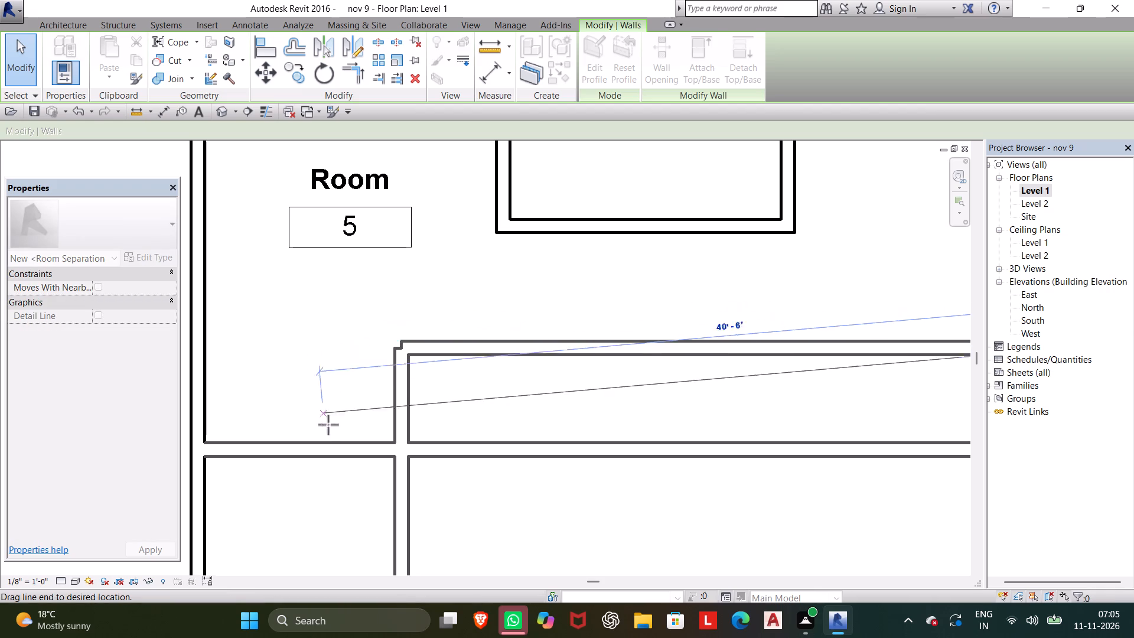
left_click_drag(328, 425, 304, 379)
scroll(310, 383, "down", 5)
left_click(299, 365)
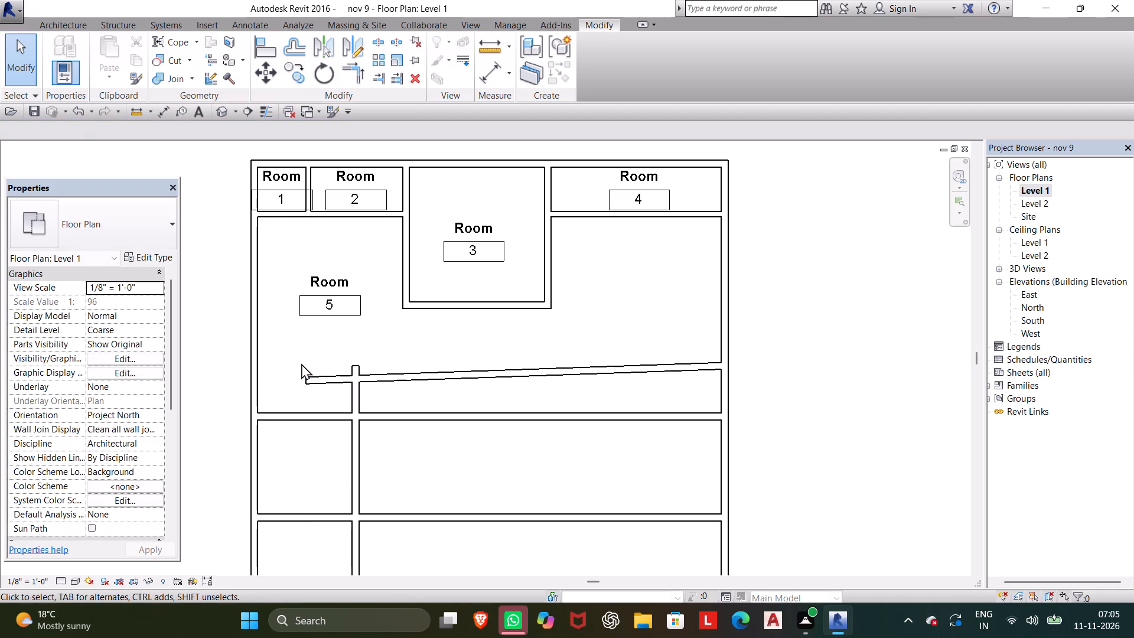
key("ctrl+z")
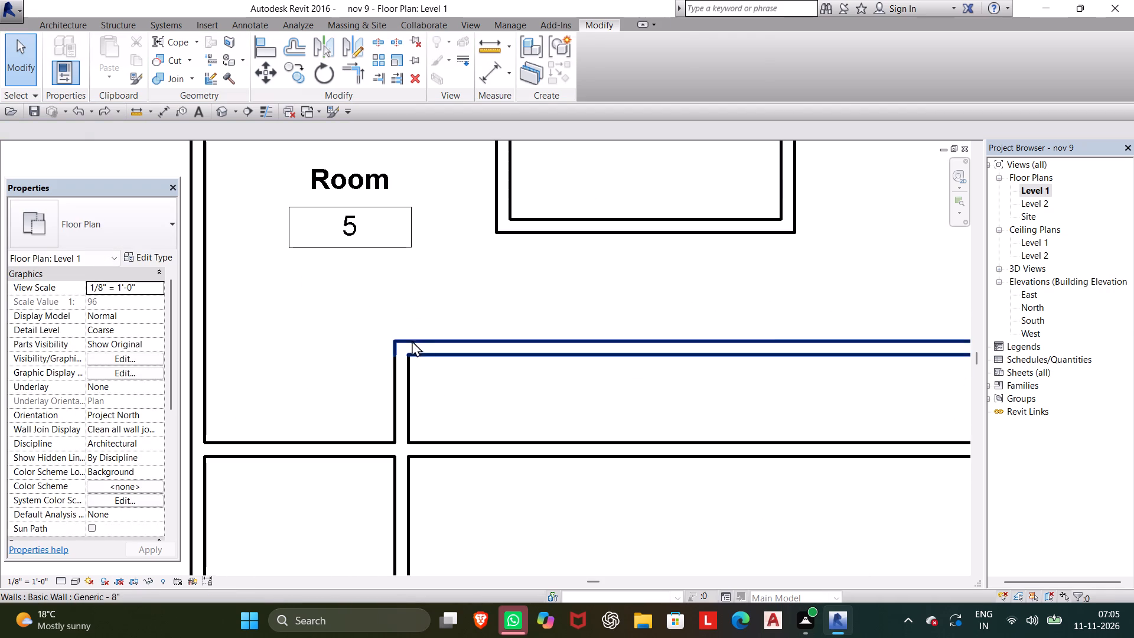
Extend the west end of the wall below Room 5 horizontally to the west exterior wall, making it 46' 6" long.
left_click(418, 337)
scroll(401, 338, "down", 2)
middle_click_drag(401, 338, 457, 327)
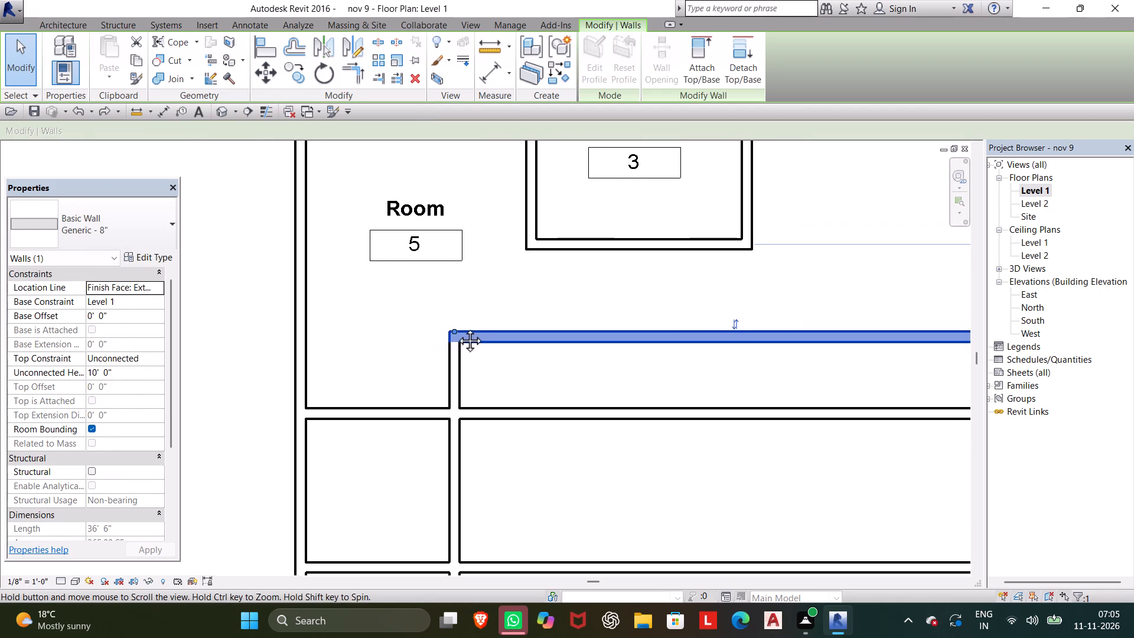
middle_click_drag(457, 327, 460, 325)
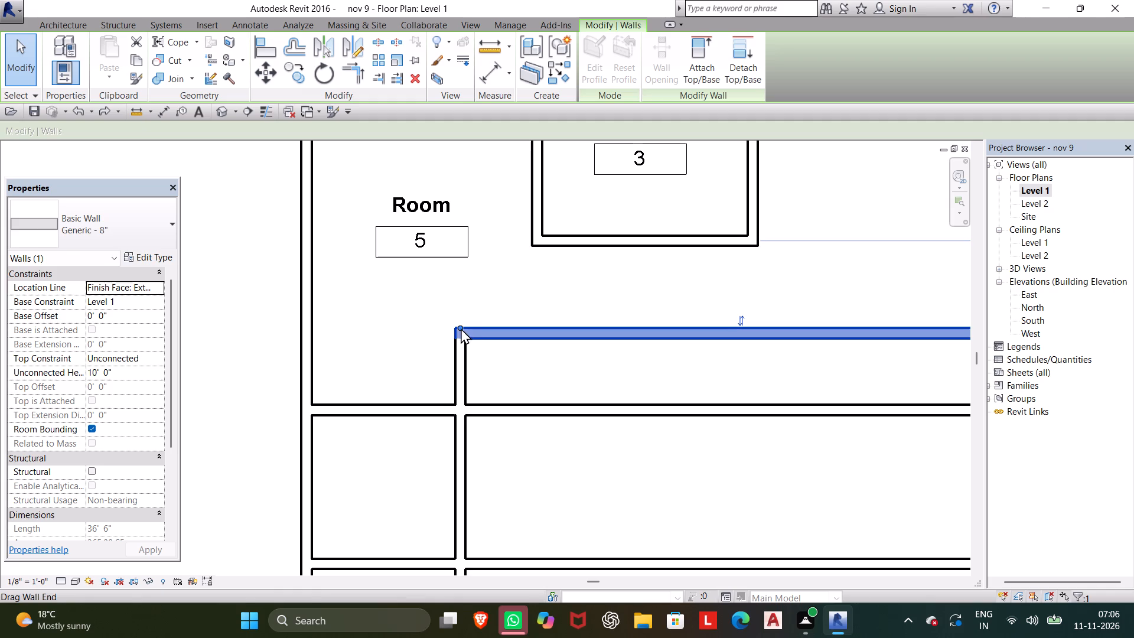
left_click_drag(461, 327, 344, 330)
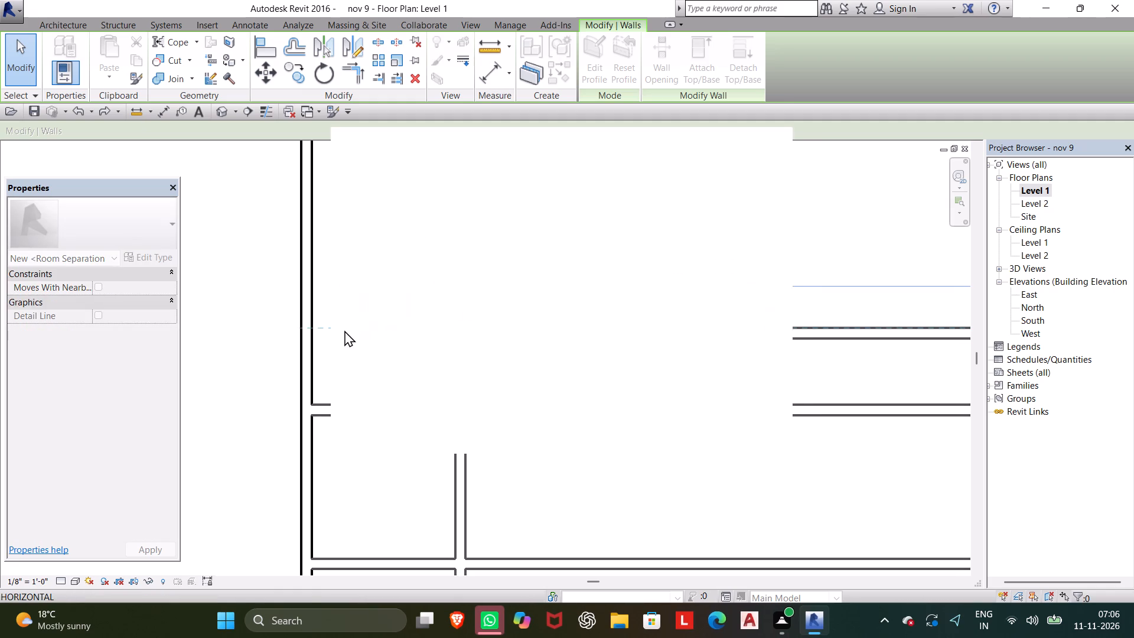
left_click_drag(344, 330, 309, 329)
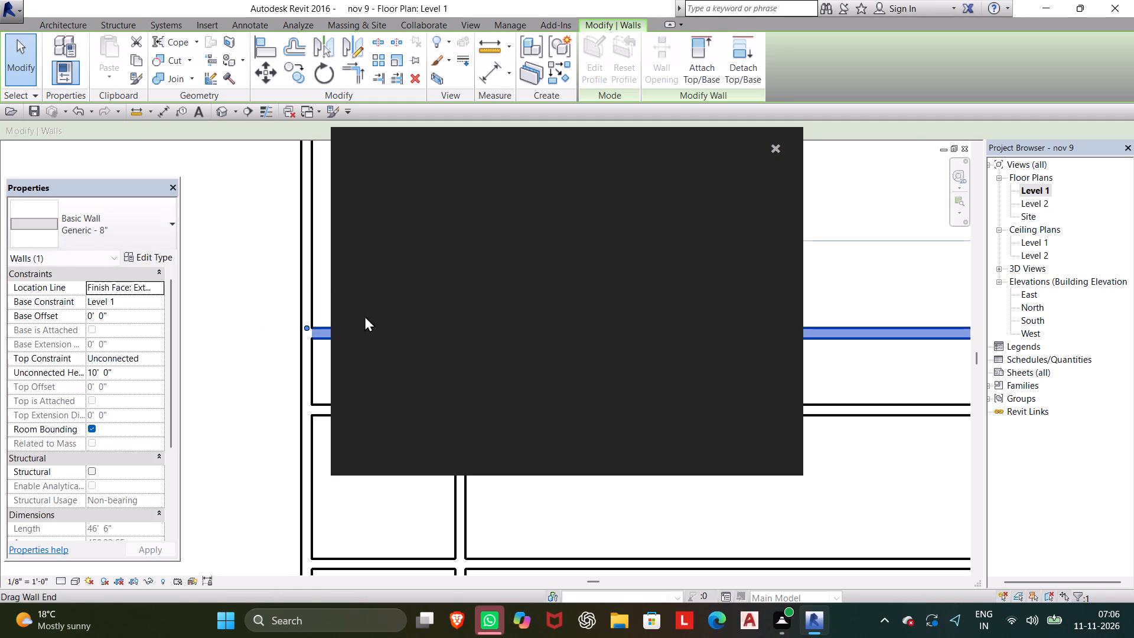
left_click(775, 147)
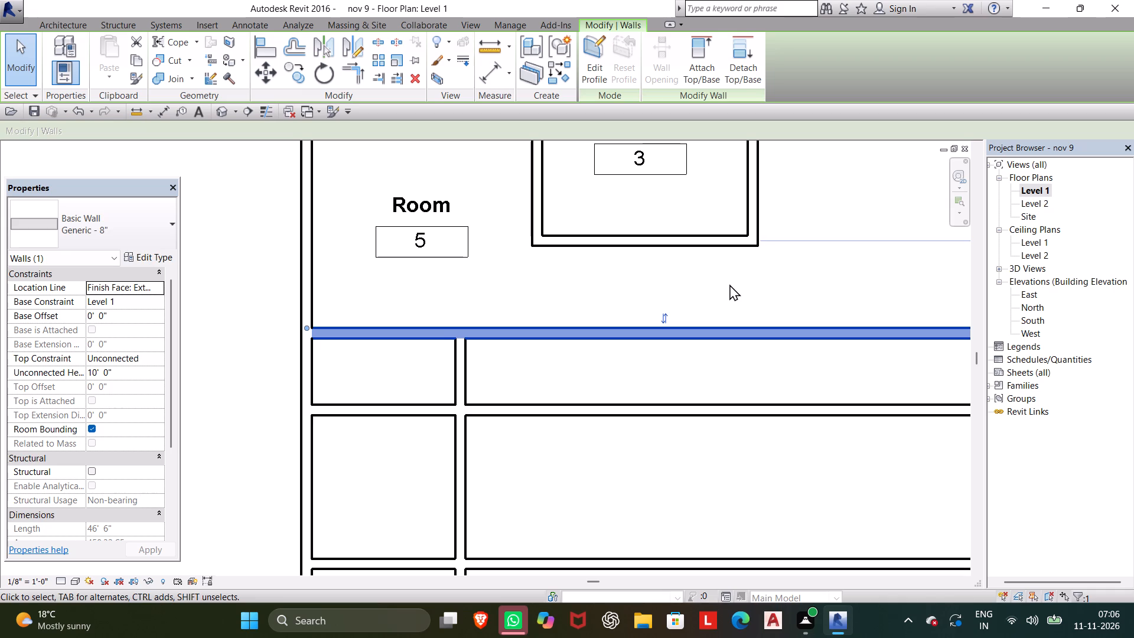
key("Escape")
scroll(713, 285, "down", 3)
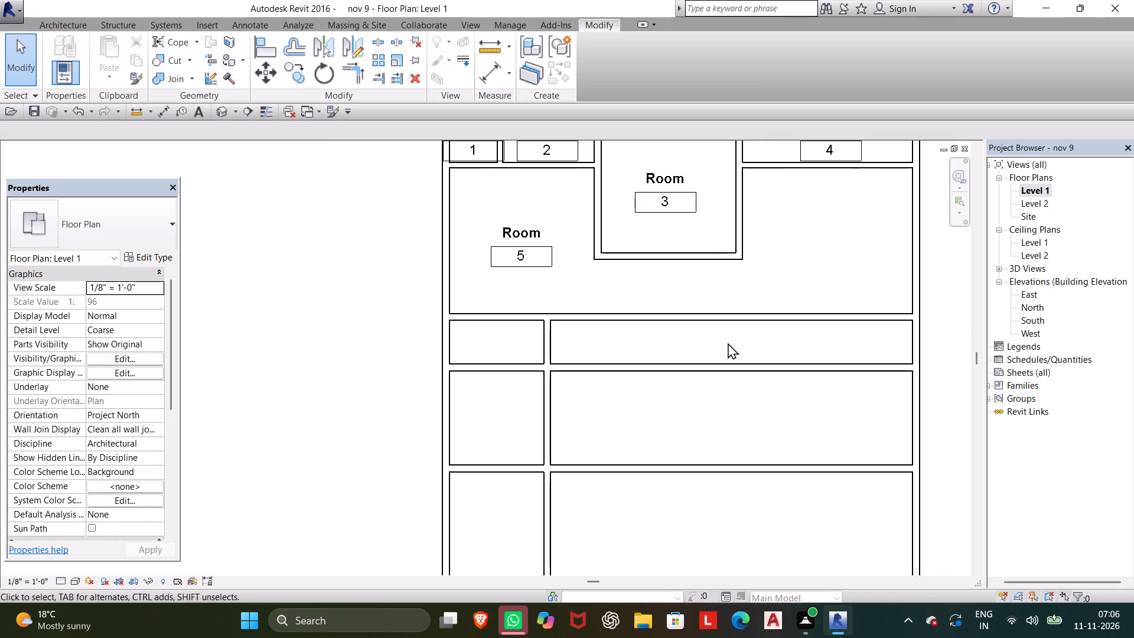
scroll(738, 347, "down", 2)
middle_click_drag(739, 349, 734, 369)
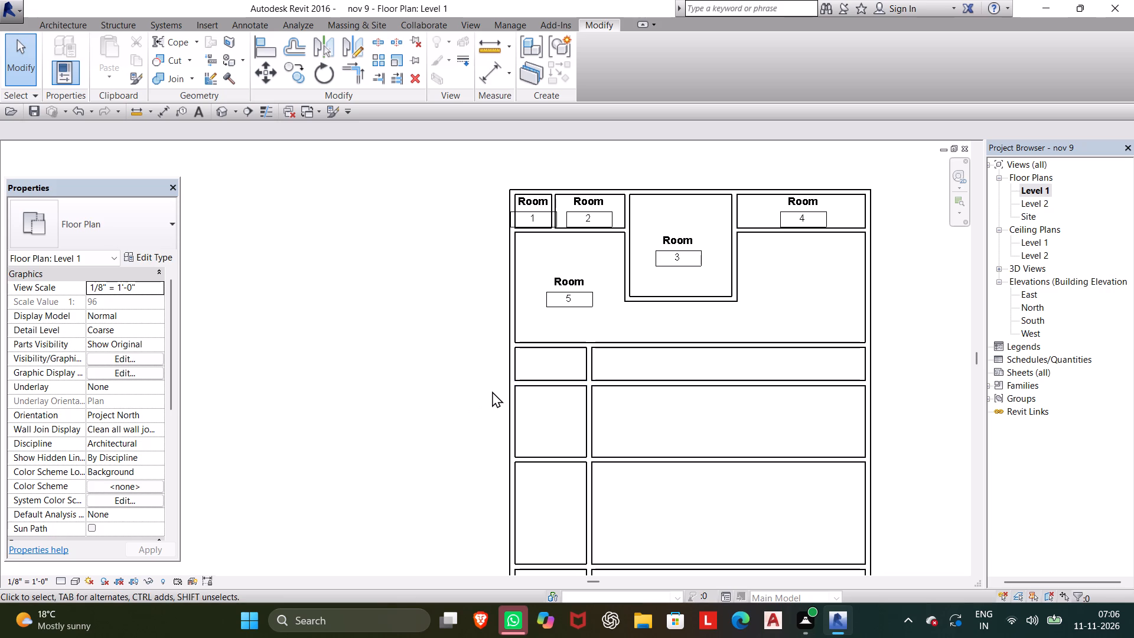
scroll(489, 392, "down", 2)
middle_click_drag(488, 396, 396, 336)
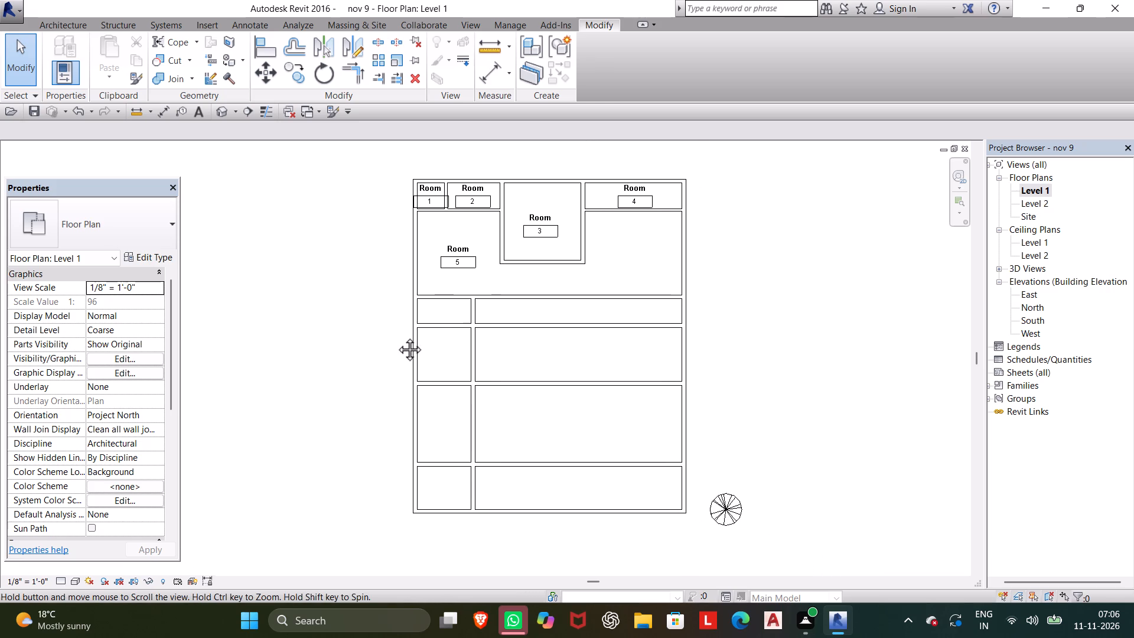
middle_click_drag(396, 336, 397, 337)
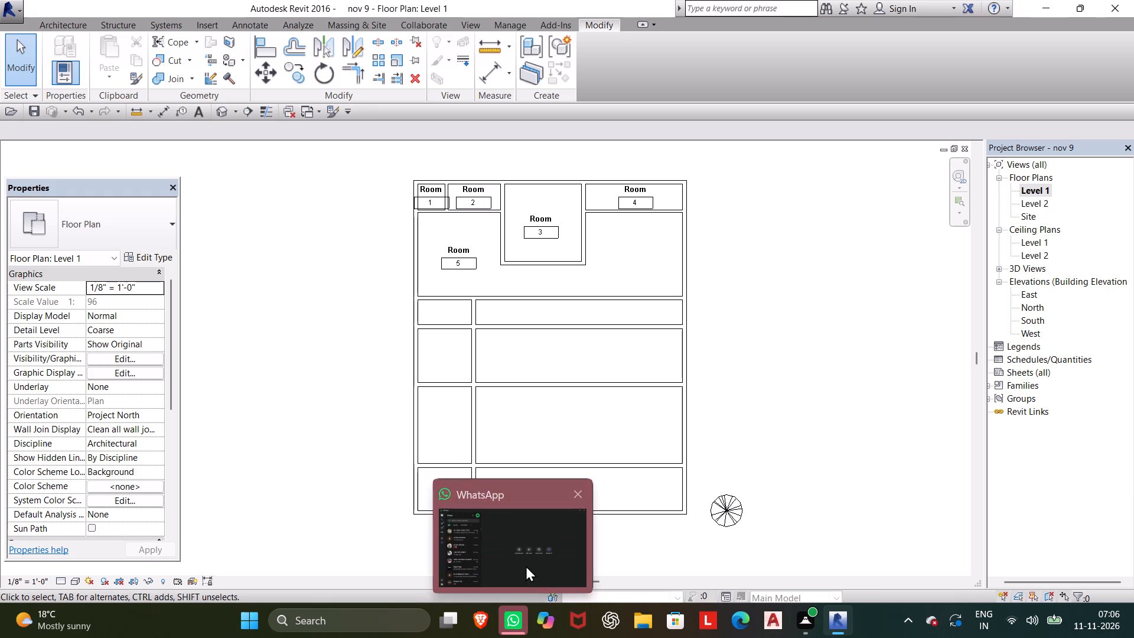
Close the WhatsApp window.
left_click(577, 497)
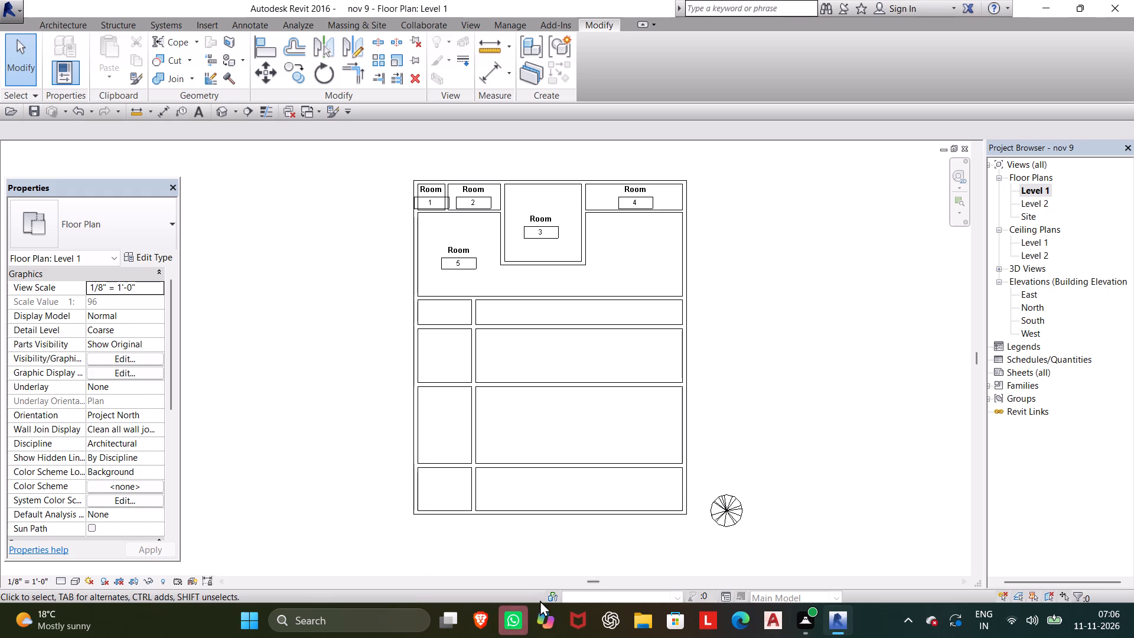
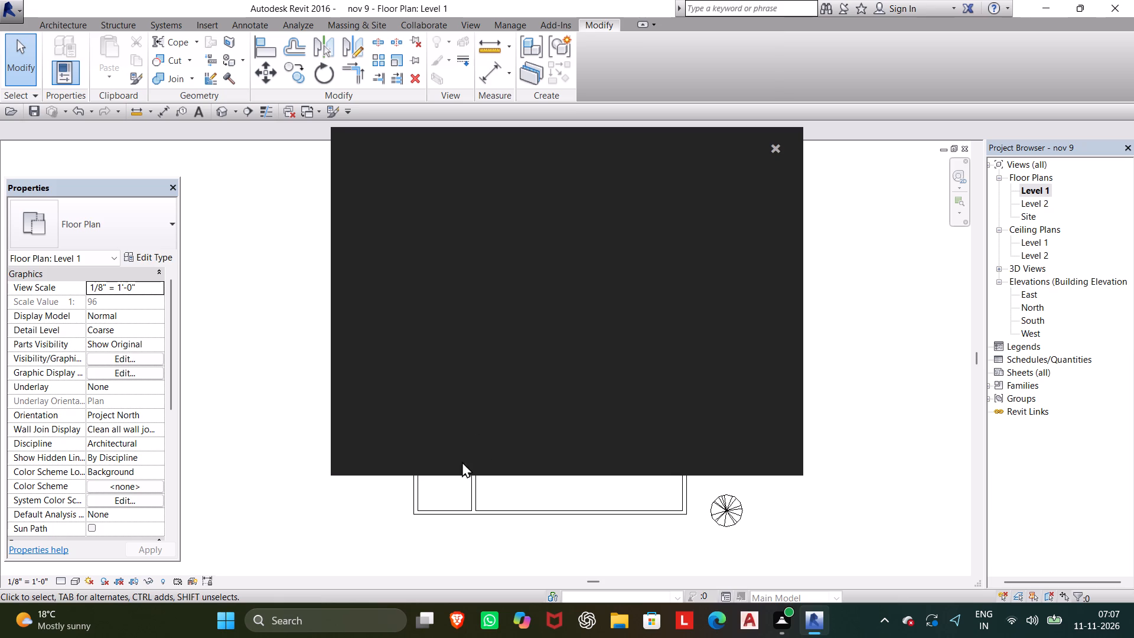
Close the pop-up window covering the floor plan.
left_click(777, 148)
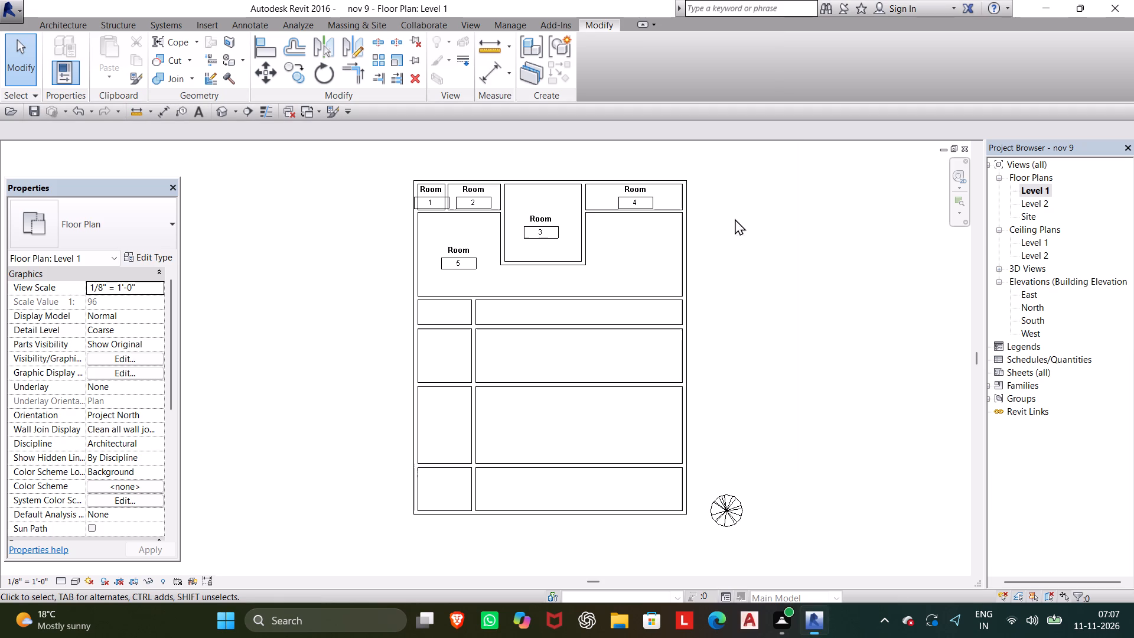
Shorten the vertical wall below Room 5 from its south end up to the third horizontal wall, making it 15' long.
left_click(463, 440)
left_click(474, 435)
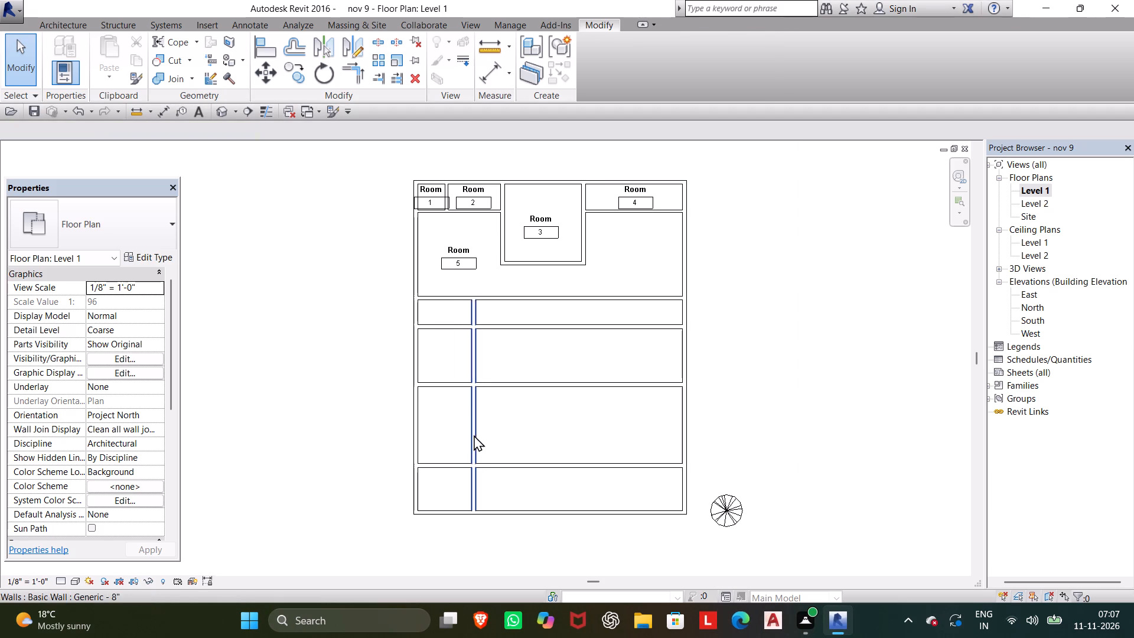
scroll(498, 497, "up", 5)
scroll(435, 532, "up", 5)
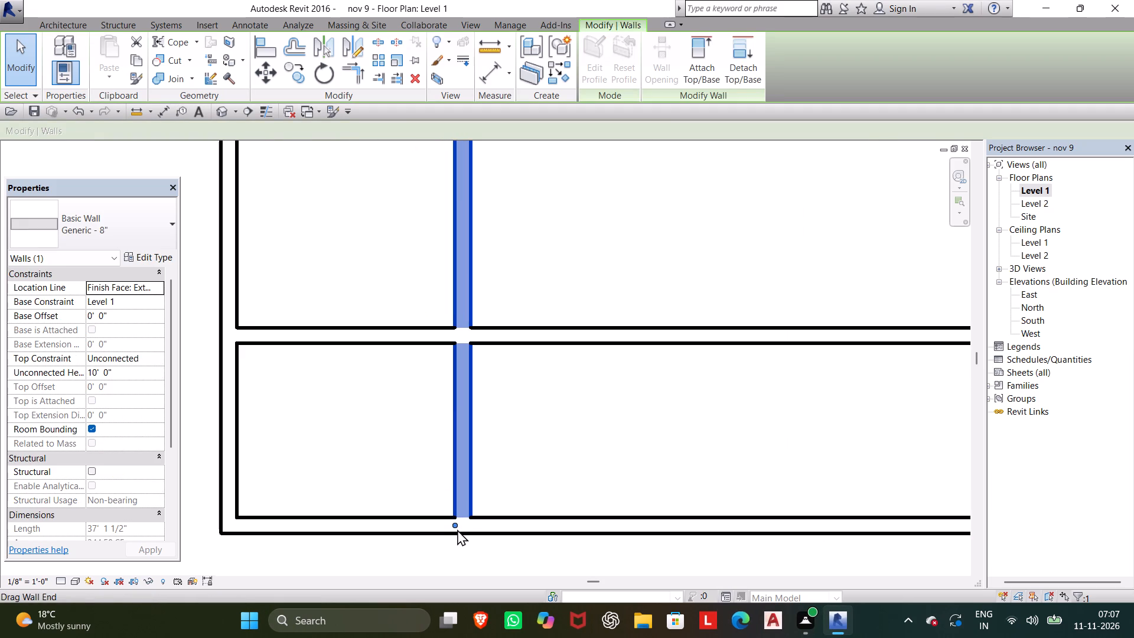
left_click_drag(455, 525, 465, 358)
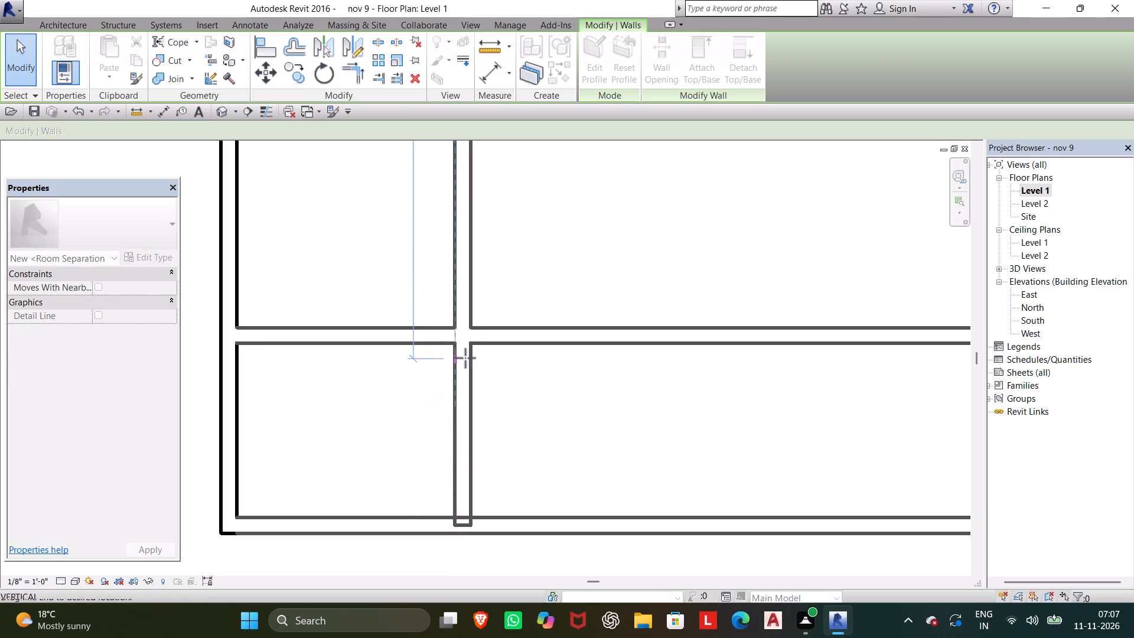
left_click_drag(465, 358, 455, 330)
scroll(455, 329, "down", 2)
middle_click_drag(455, 335, 497, 454)
scroll(507, 429, "down", 3)
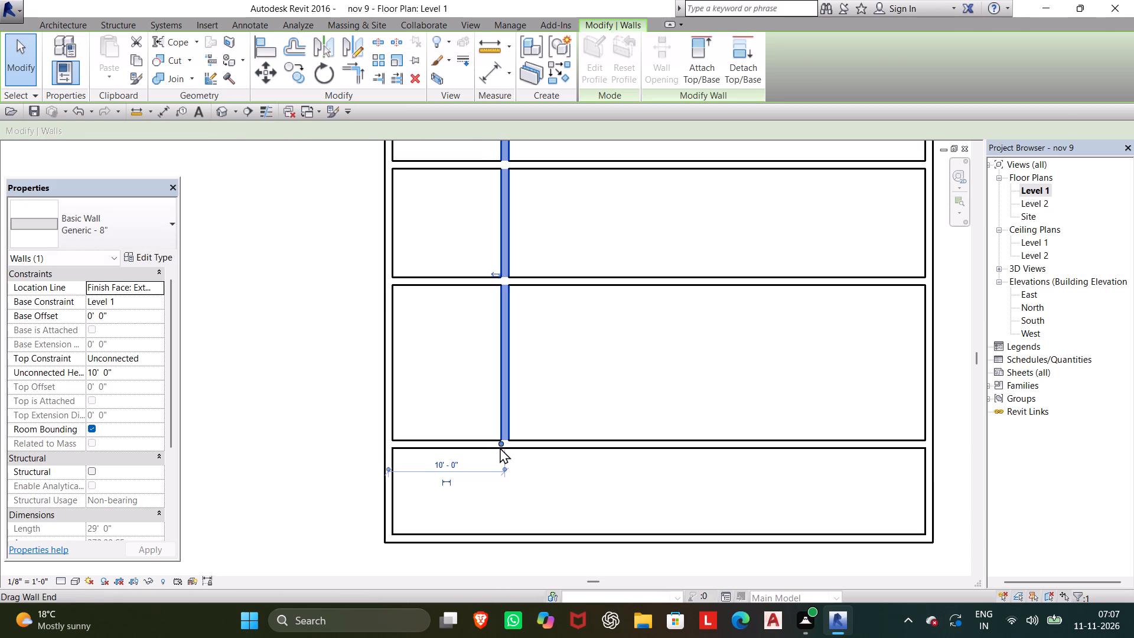
scroll(500, 445, "up", 6)
scroll(486, 444, "down", 3)
middle_click_drag(491, 454, 503, 482)
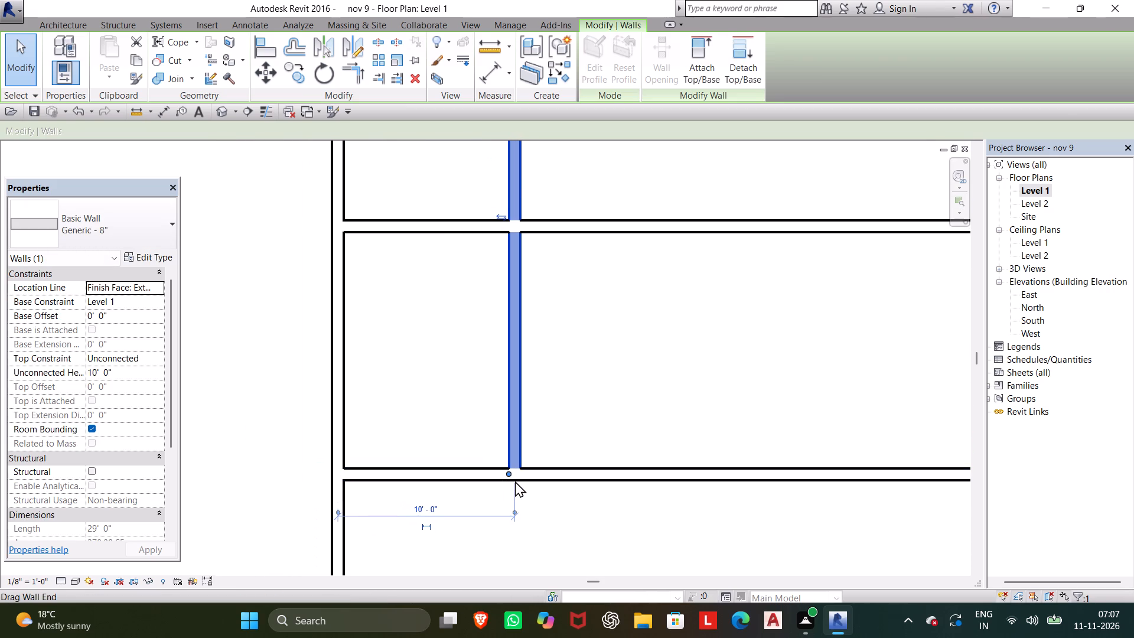
left_click_drag(506, 473, 509, 359)
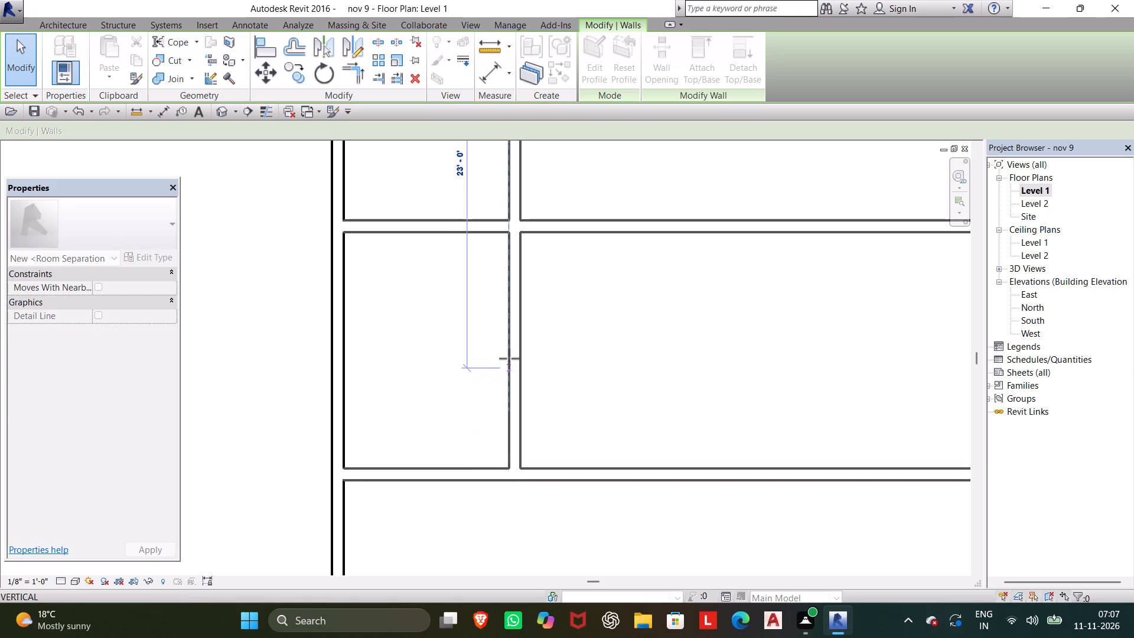
left_click_drag(509, 359, 503, 237)
scroll(509, 266, "down", 5)
middle_click_drag(516, 285, 525, 350)
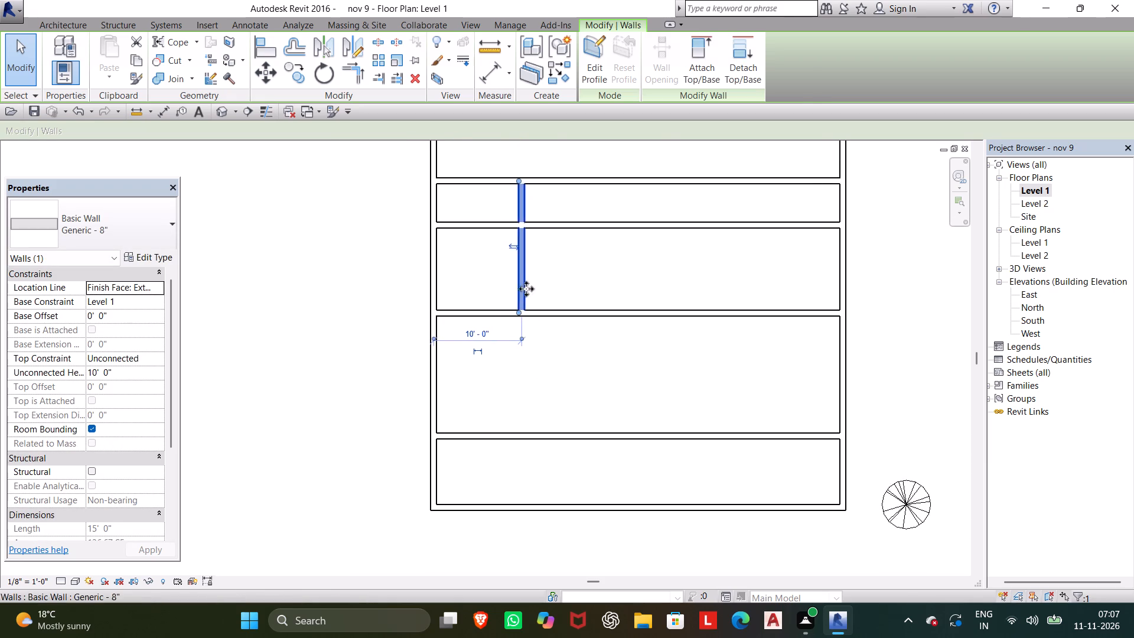
scroll(535, 281, "down", 1)
middle_click_drag(553, 279, 559, 325)
scroll(563, 303, "down", 1)
key("Escape")
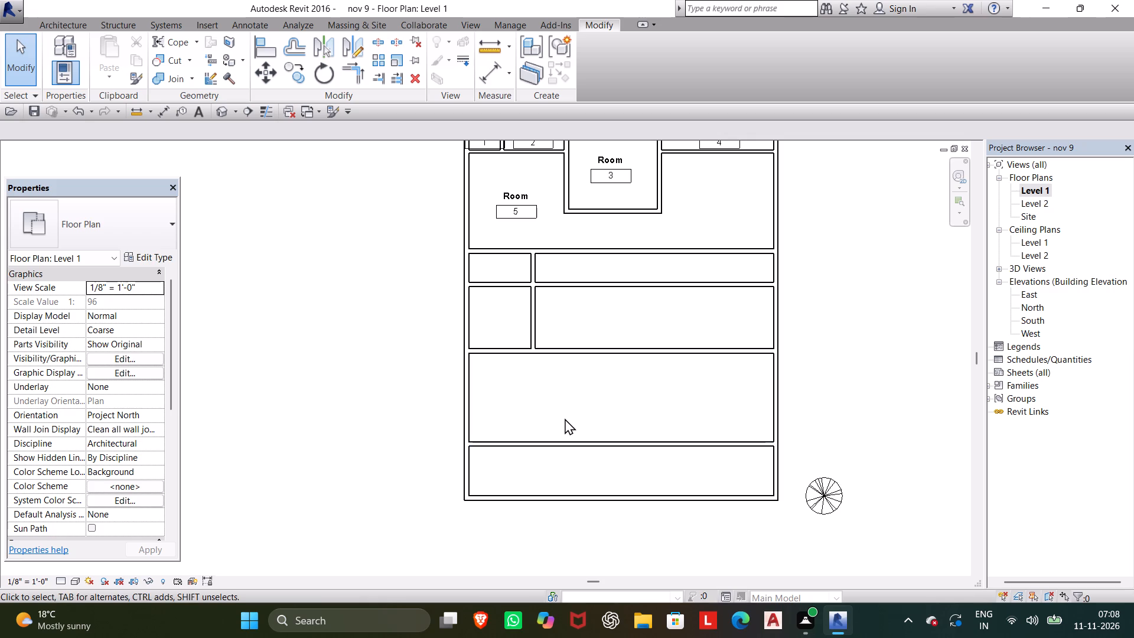
Offset a copy of the west exterior wall 15' 0" inward to the east.
left_click(288, 56)
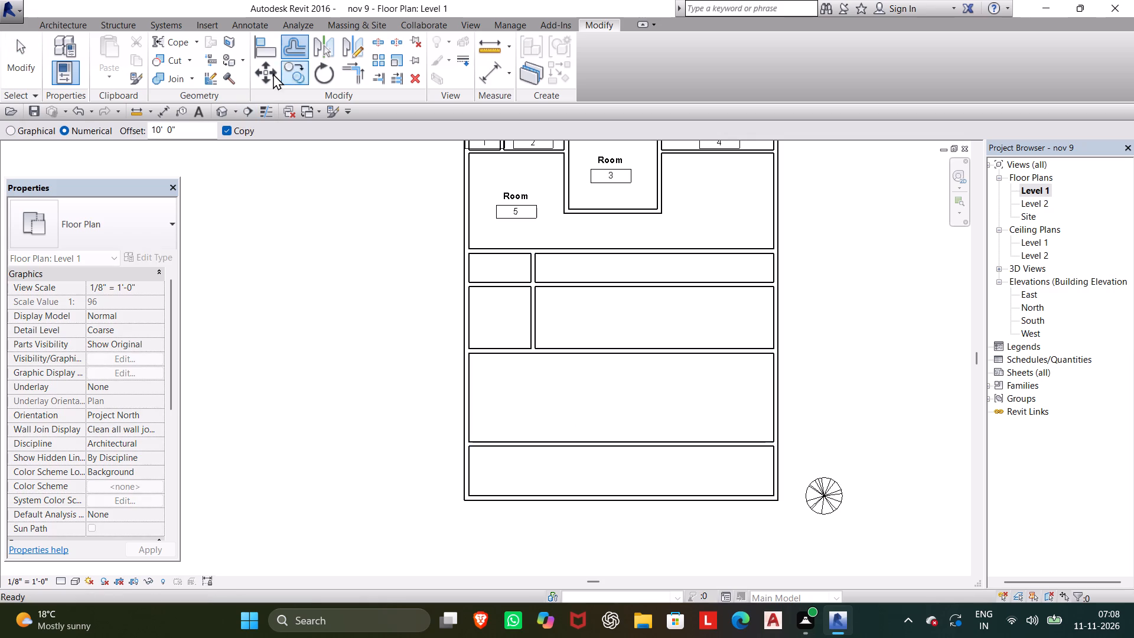
left_click_drag(198, 136, 32, 128)
type("15")
key("apostrophe")
key("Return")
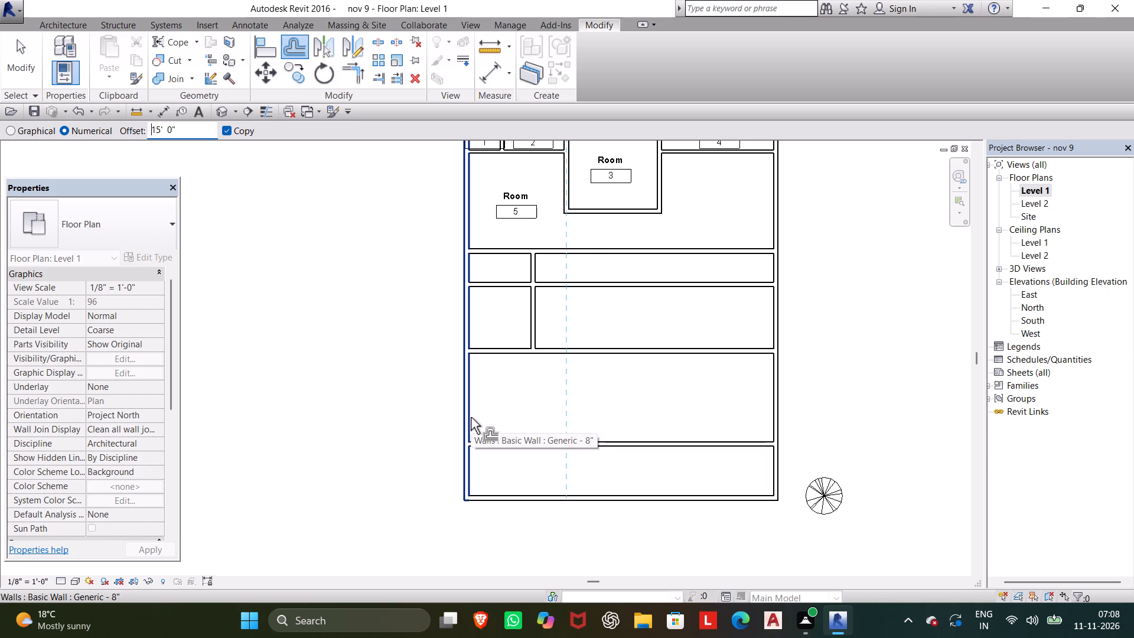
left_click(471, 417)
scroll(477, 434, "down", 3)
middle_click_drag(470, 451, 466, 454)
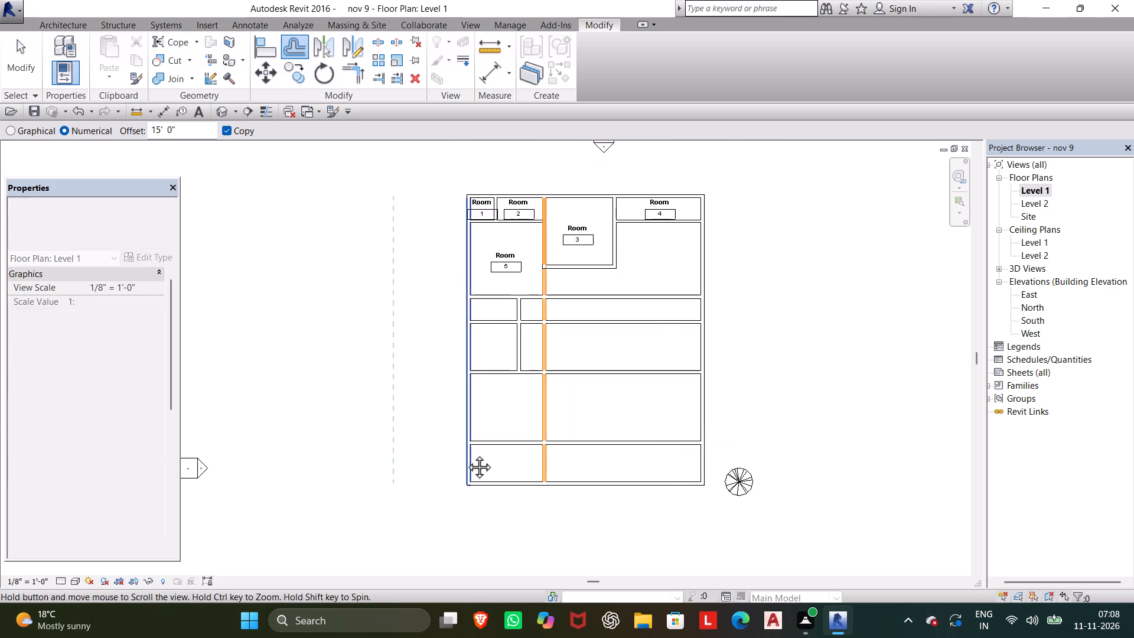
middle_click_drag(466, 454, 461, 462)
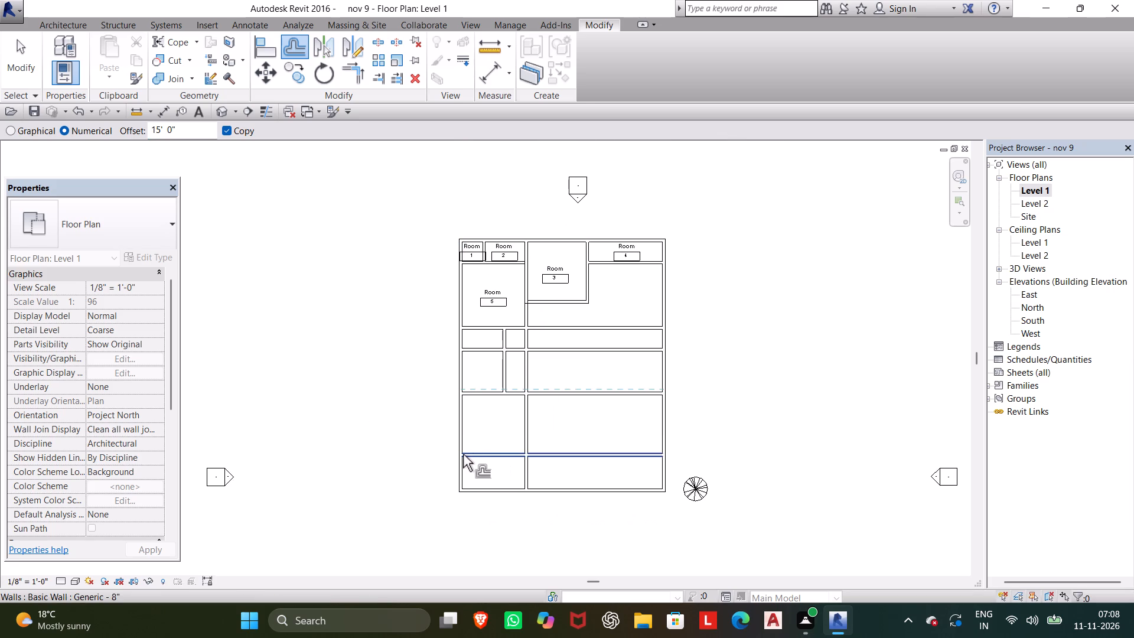
key("Escape")
key("Escape")
Shorten the offset wall's north end down to the third horizontal wall below Room 5, making it 22' 1 1/2" long.
left_click(529, 373)
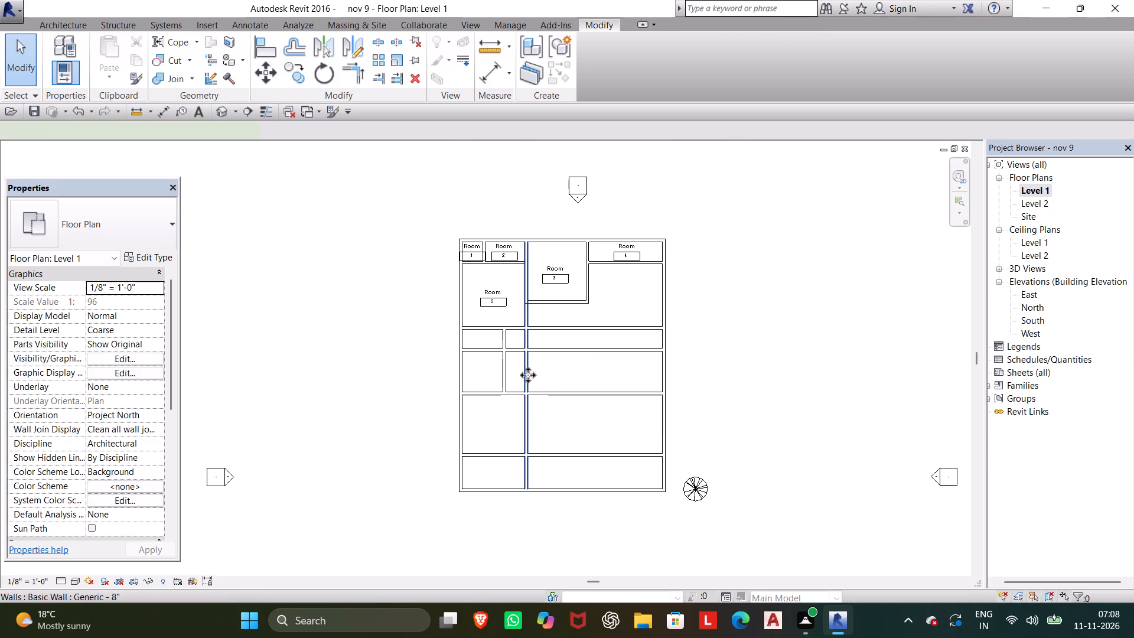
scroll(526, 355, "up", 3)
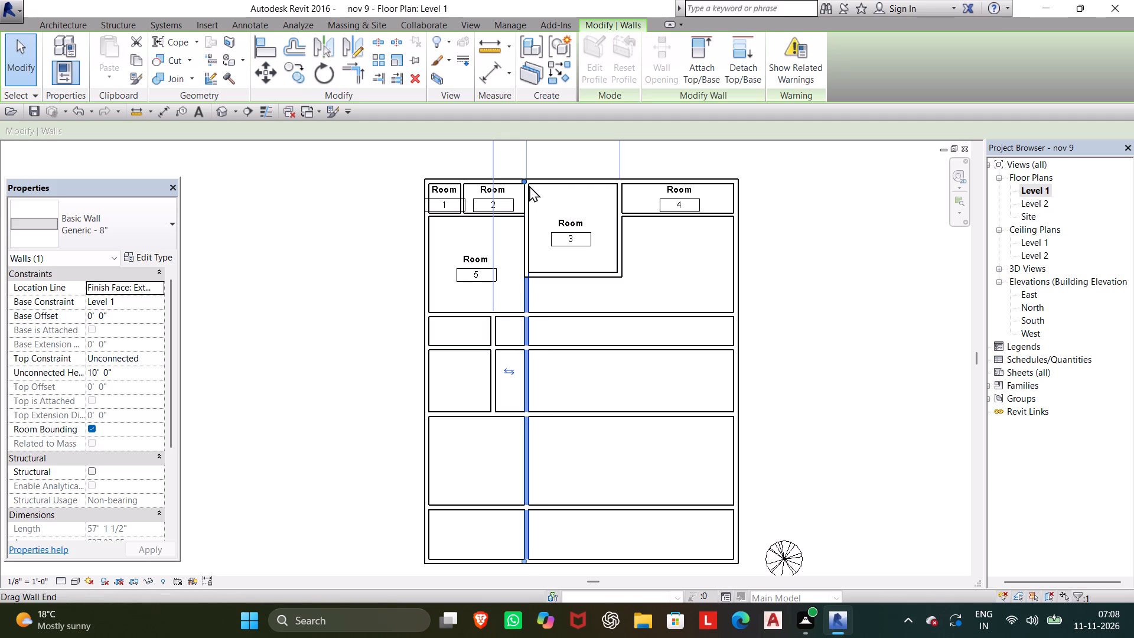
scroll(529, 184, "up", 4)
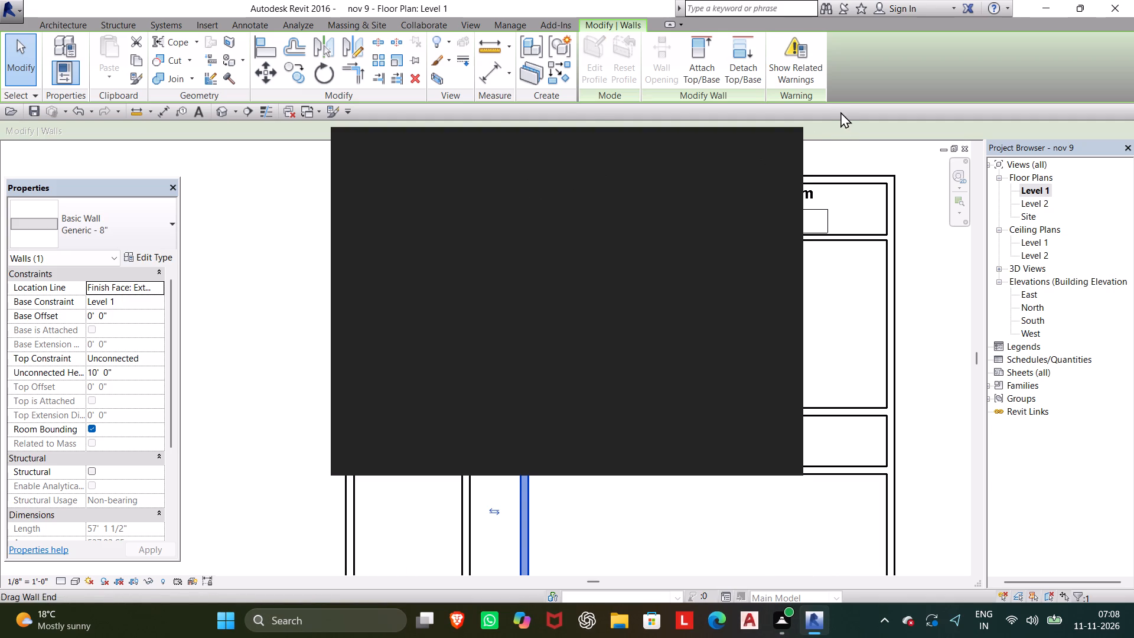
left_click(783, 144)
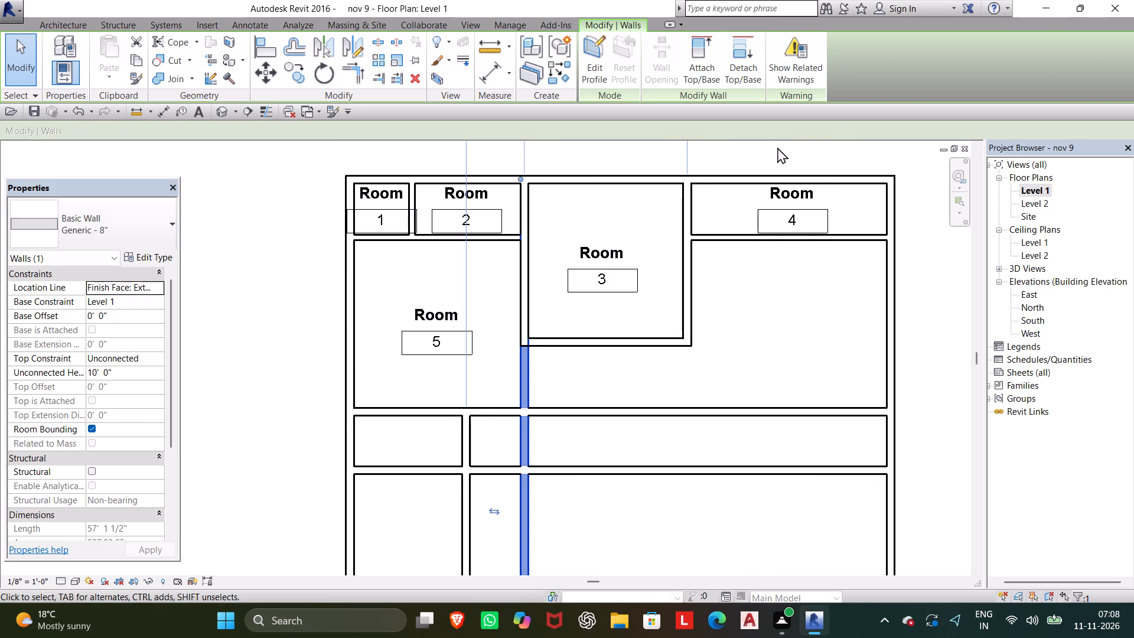
left_click(522, 180)
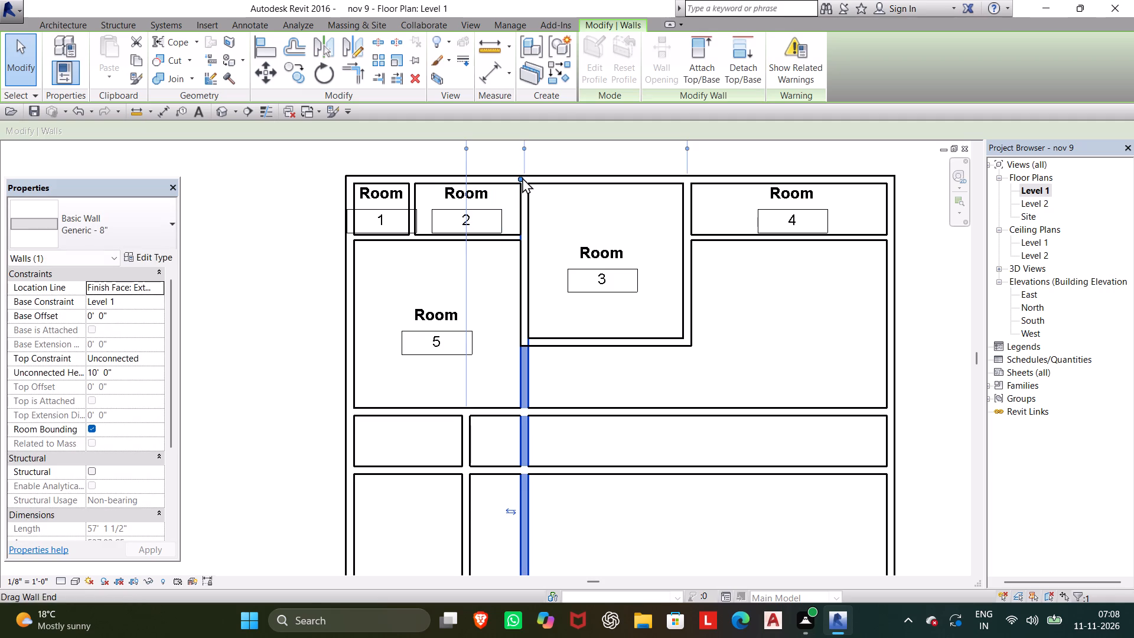
left_click_drag(522, 177, 520, 475)
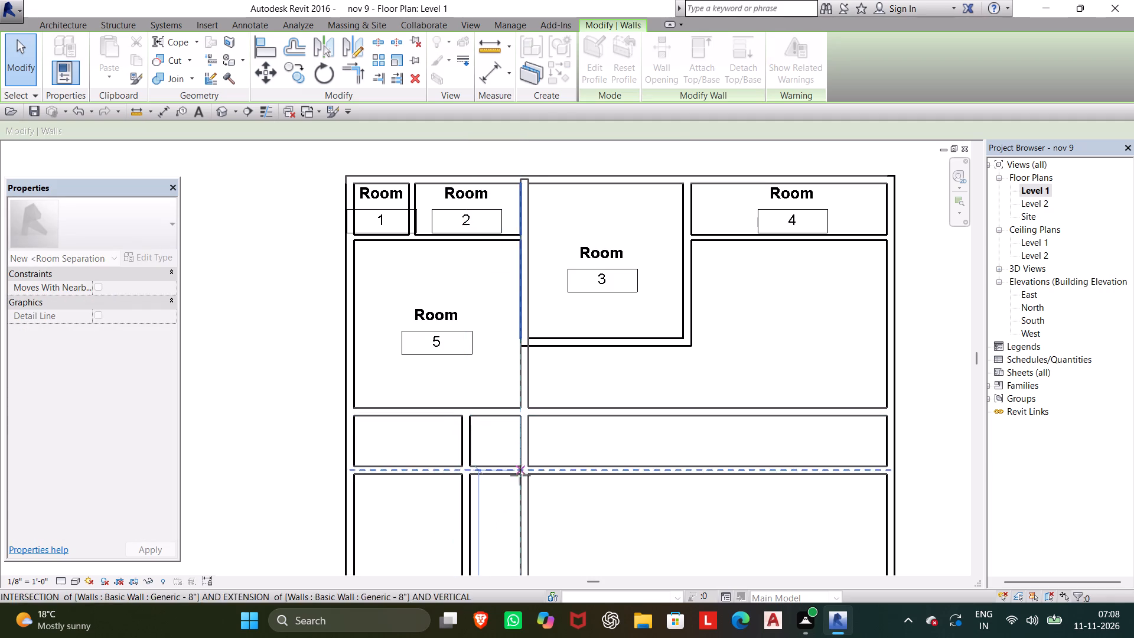
left_click_drag(520, 475, 521, 541)
scroll(517, 523, "down", 4)
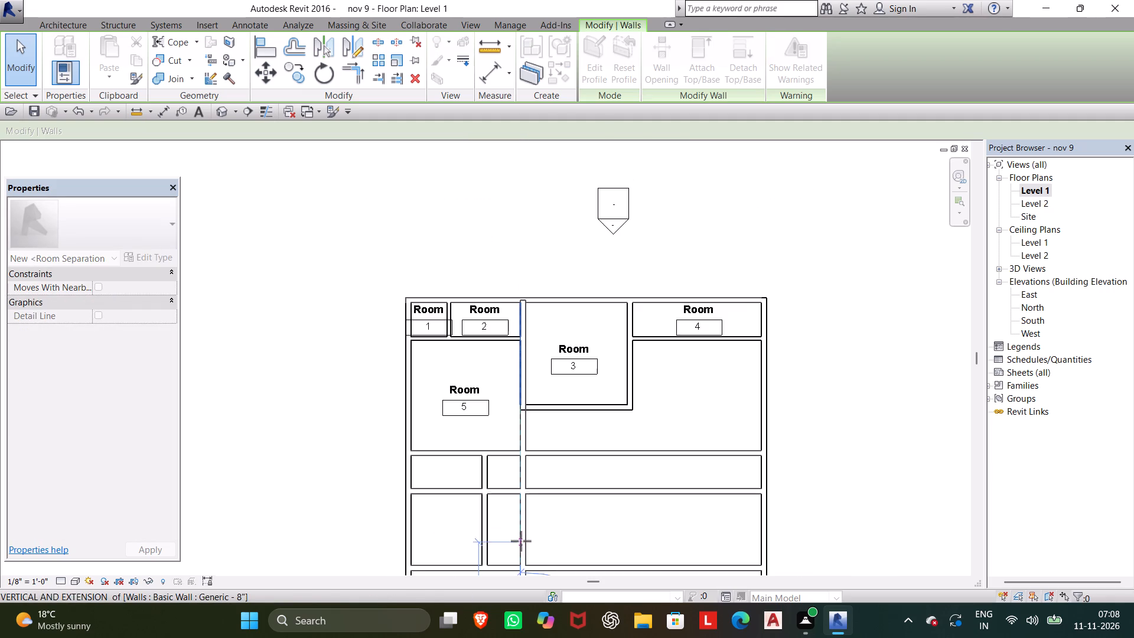
left_click_drag(521, 541, 523, 566)
scroll(532, 528, "down", 3)
middle_click_drag(532, 524, 532, 523)
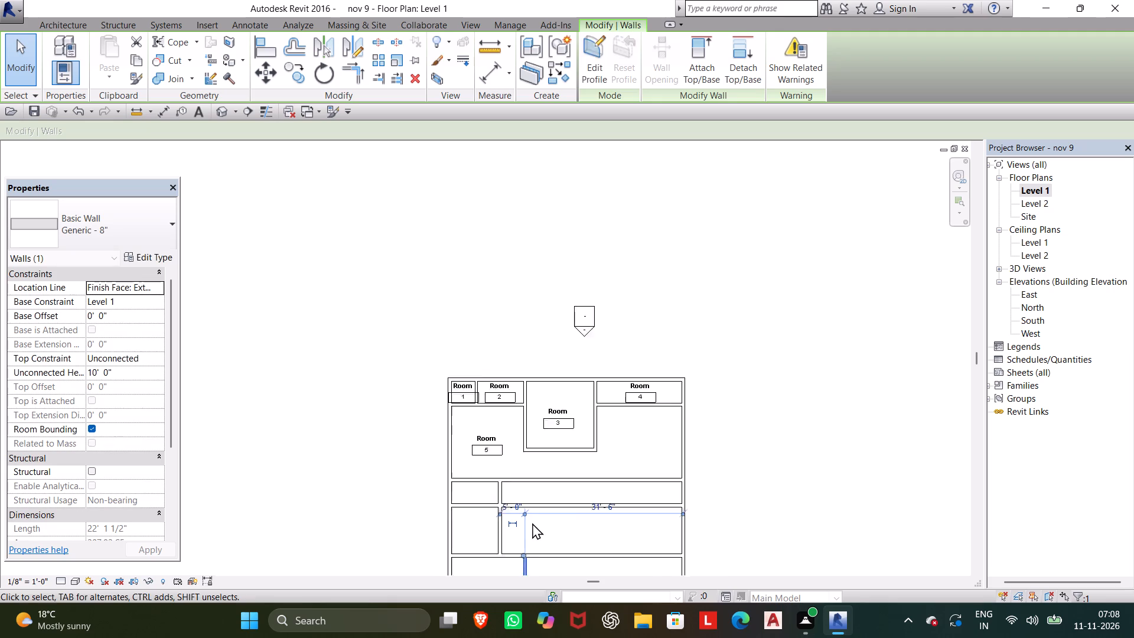
middle_click_drag(532, 523, 555, 418)
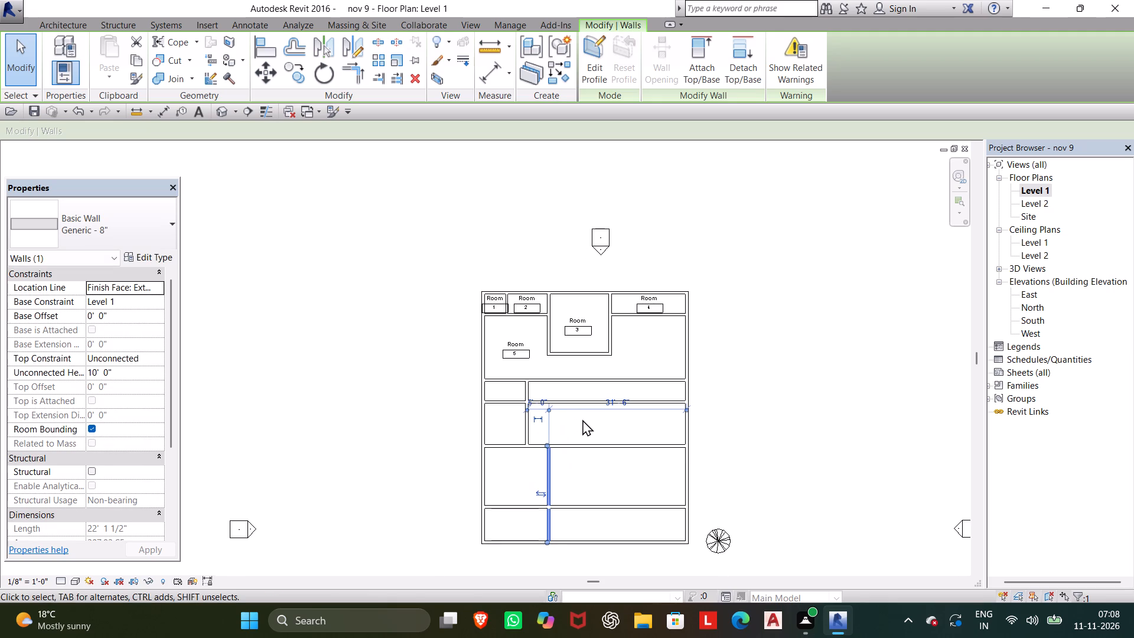
key("Escape")
Shorten the same wall's south end up to the lowest interior horizontal wall, making it about 14' 4" long.
scroll(563, 533, "up", 4)
scroll(560, 519, "down", 1)
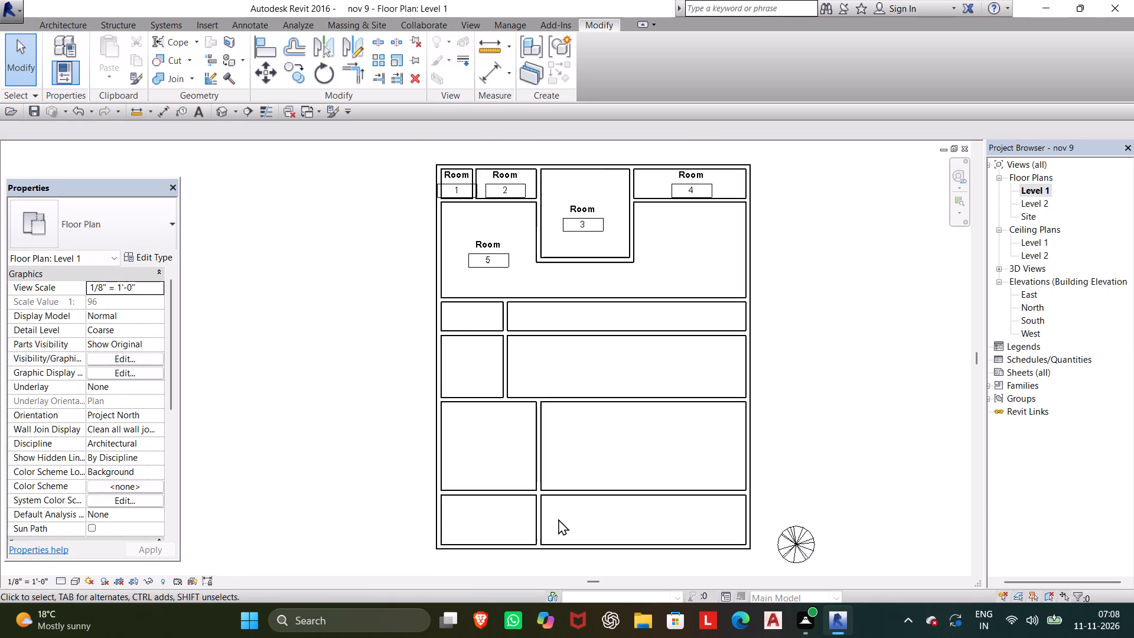
scroll(558, 519, "down", 1)
scroll(548, 512, "up", 3)
scroll(548, 512, "down", 1)
middle_click_drag(548, 512, 544, 495)
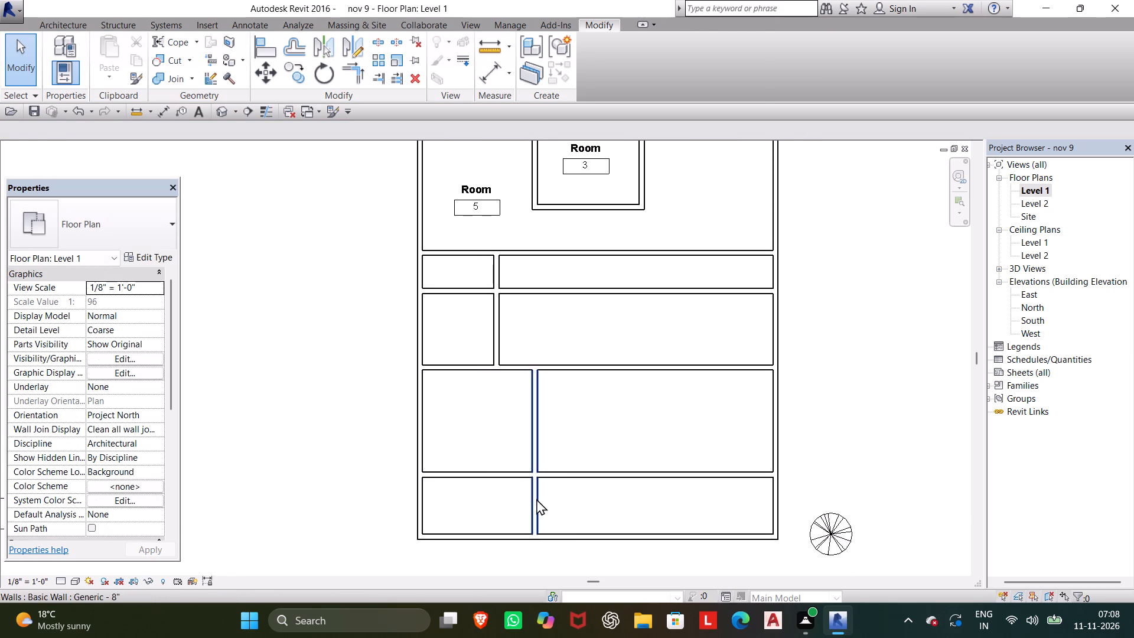
left_click(536, 499)
scroll(534, 516, "up", 4)
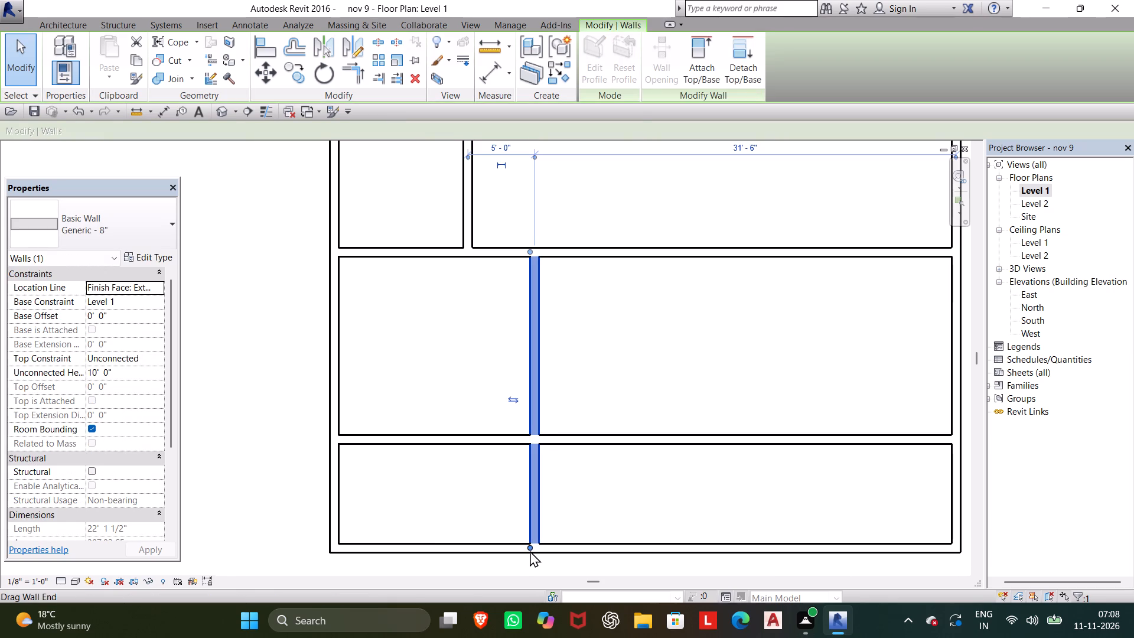
left_click(530, 548)
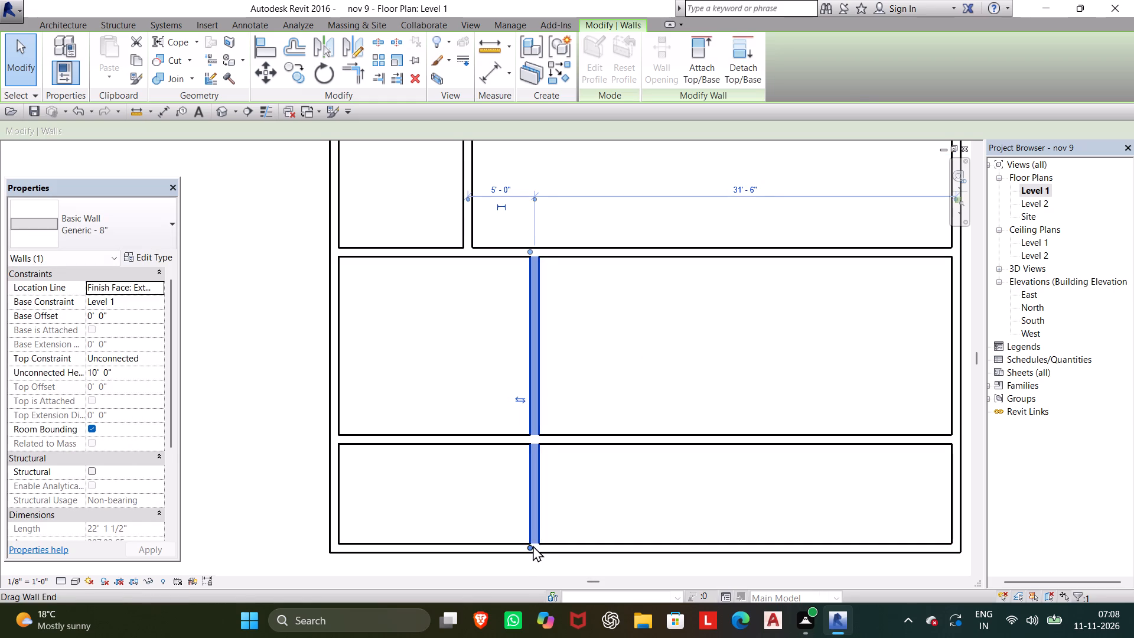
left_click_drag(529, 549, 529, 445)
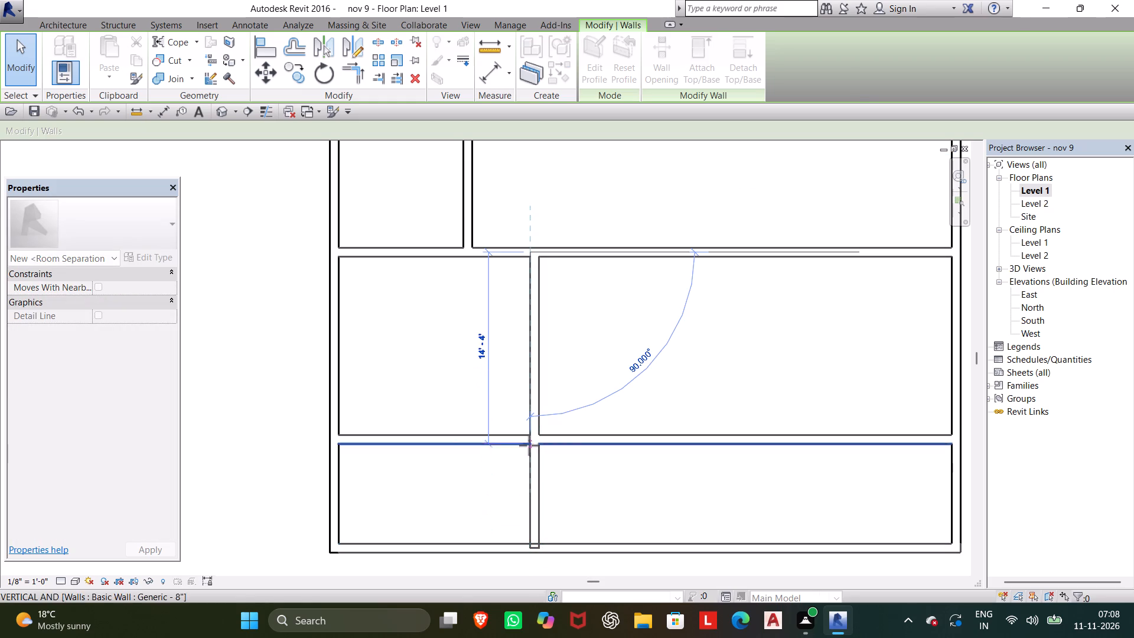
left_click_drag(529, 445, 529, 445)
left_click(601, 320)
Draw a Generic - 6" wall 8' east of the 15' offset wall, running south between the third and lowest interior horizontal walls, 14' long.
scroll(601, 321, "down", 2)
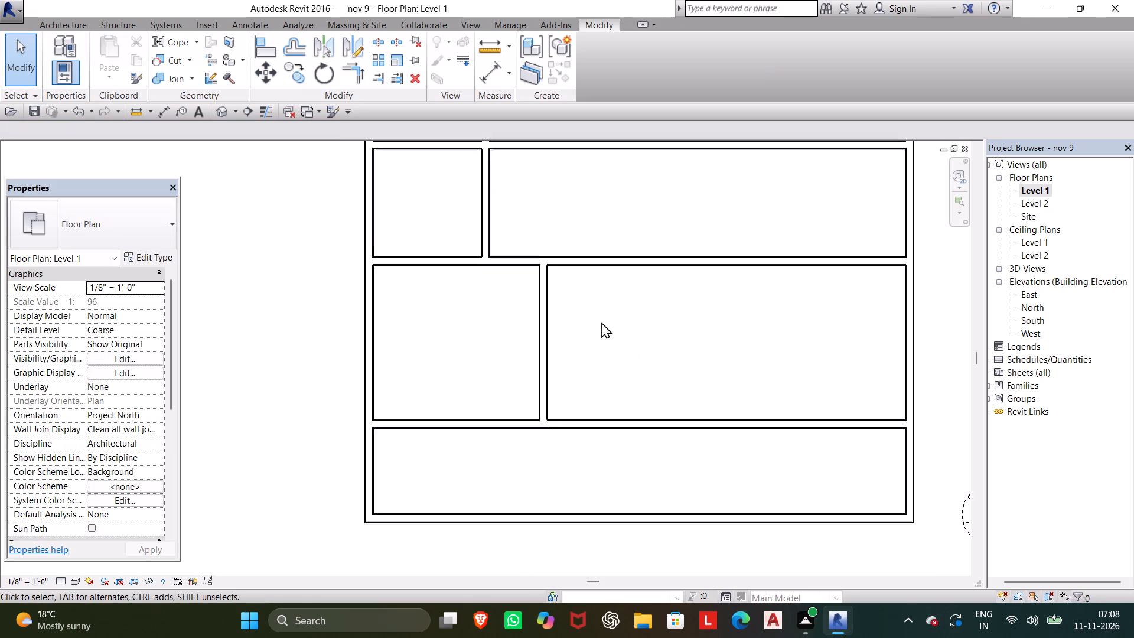
scroll(601, 322, "down", 2)
middle_click_drag(584, 336, 495, 405)
scroll(493, 402, "down", 2)
middle_click_drag(492, 402, 491, 402)
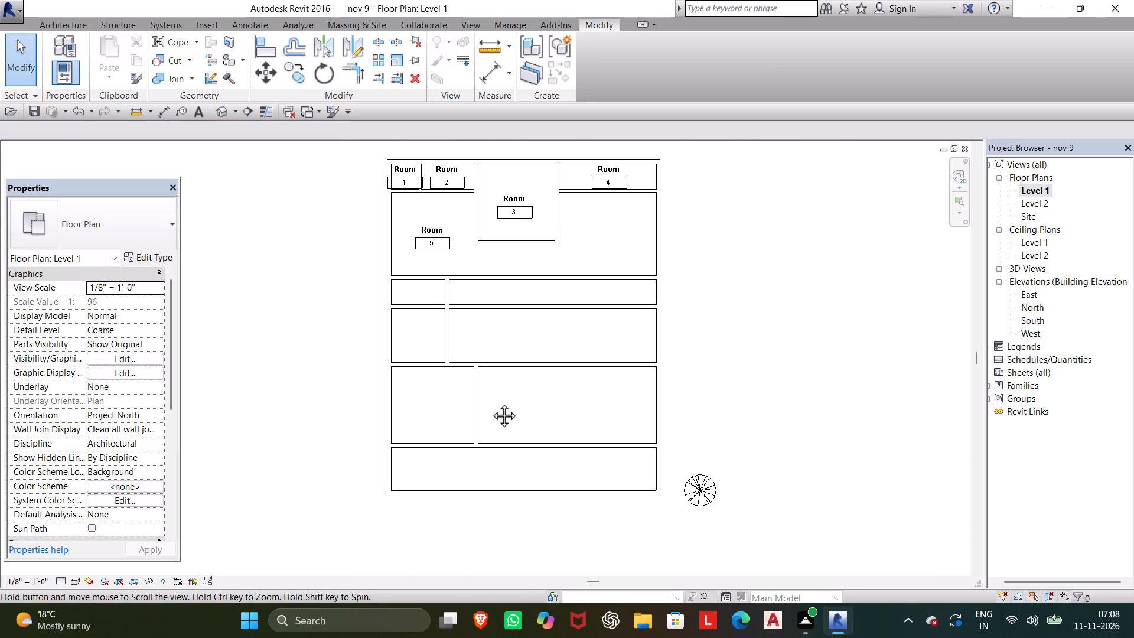
middle_click_drag(491, 402, 493, 402)
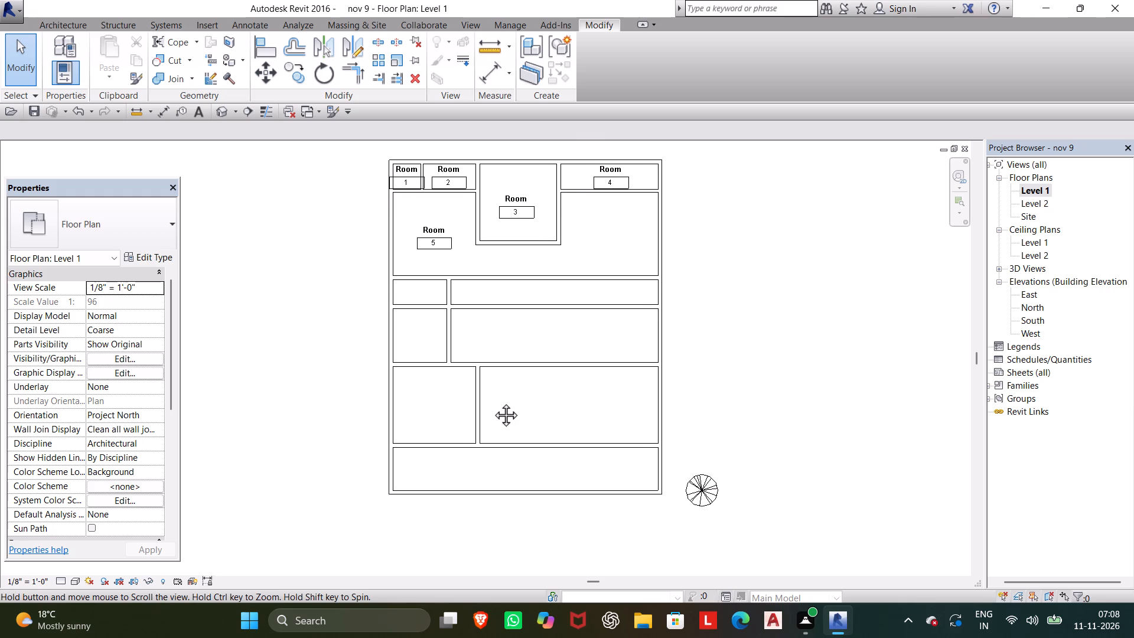
middle_click_drag(493, 402, 492, 393)
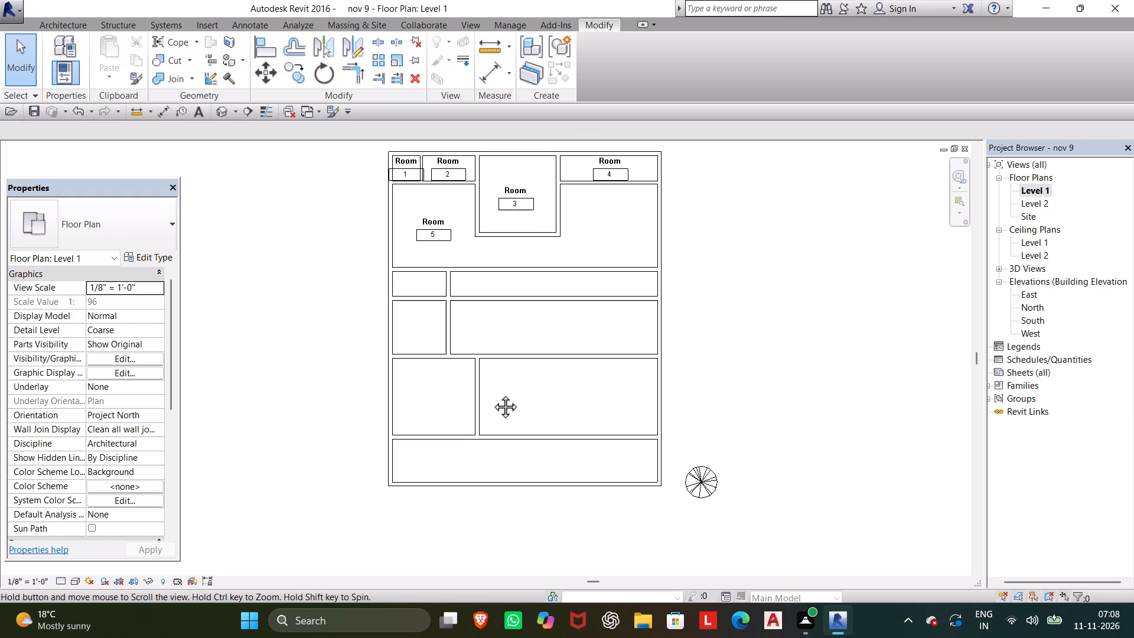
middle_click_drag(492, 393, 523, 392)
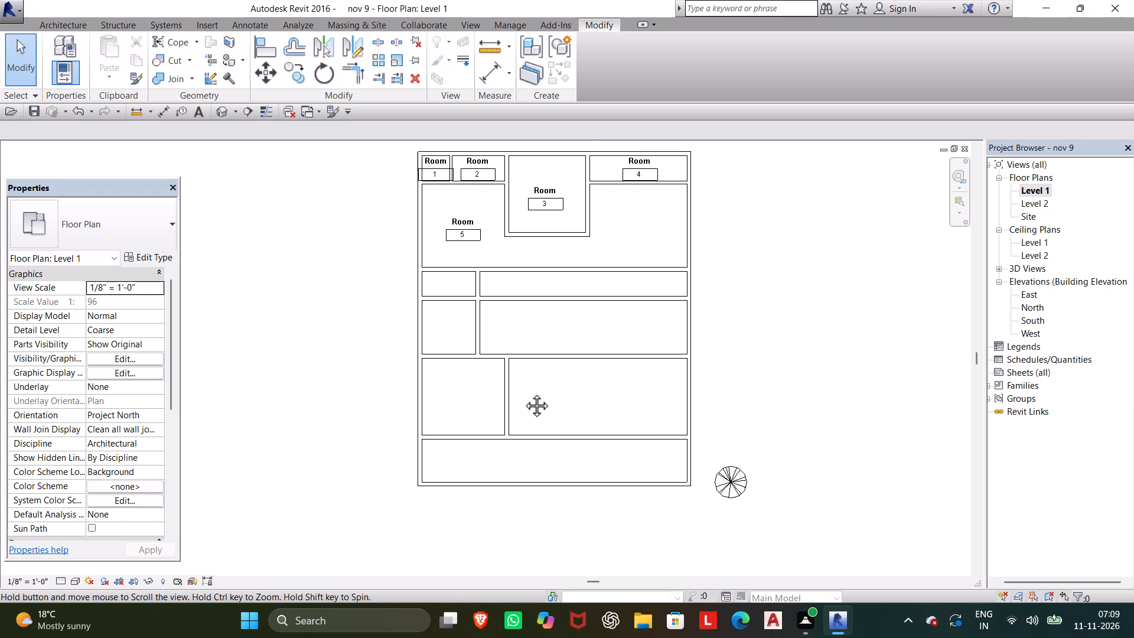
middle_click_drag(523, 392, 545, 403)
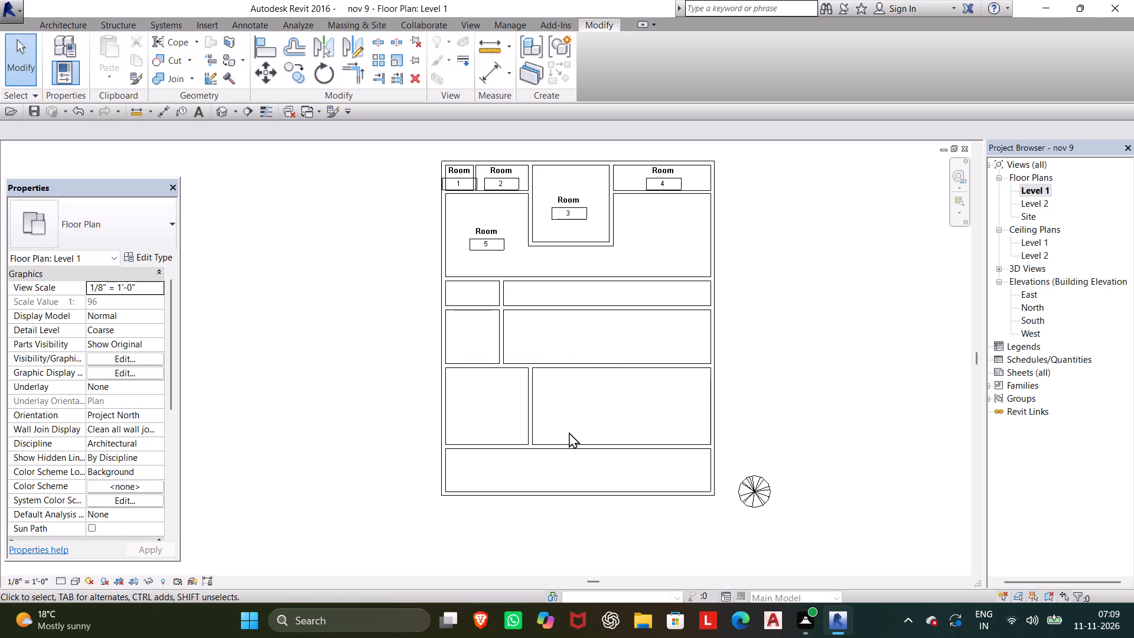
left_click(62, 32)
left_click(62, 24)
left_click(61, 49)
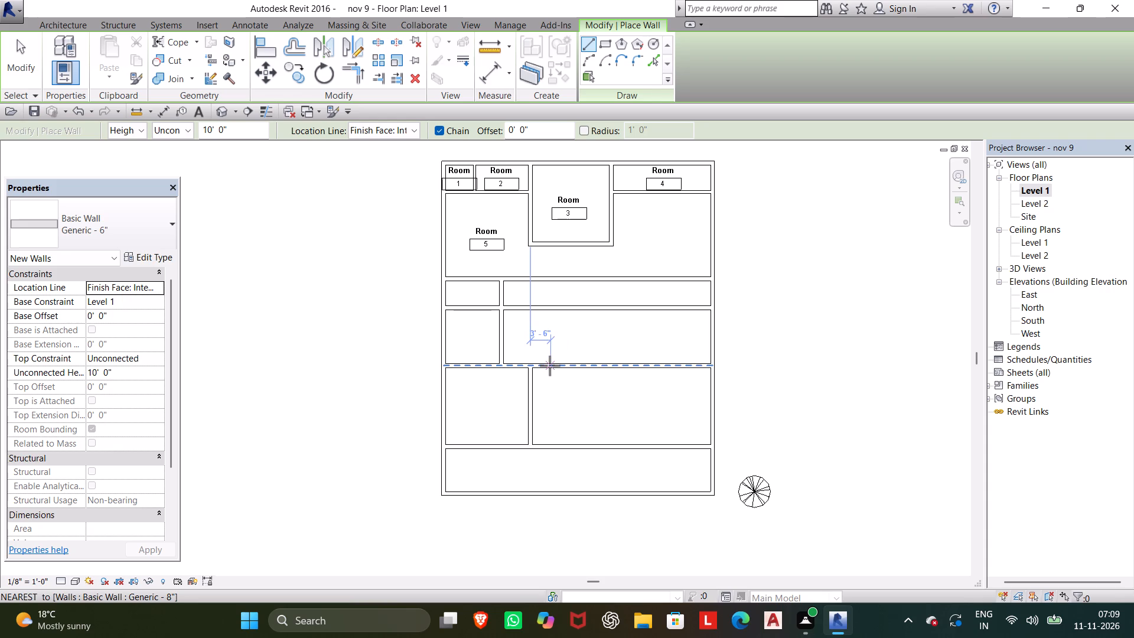
type("8'")
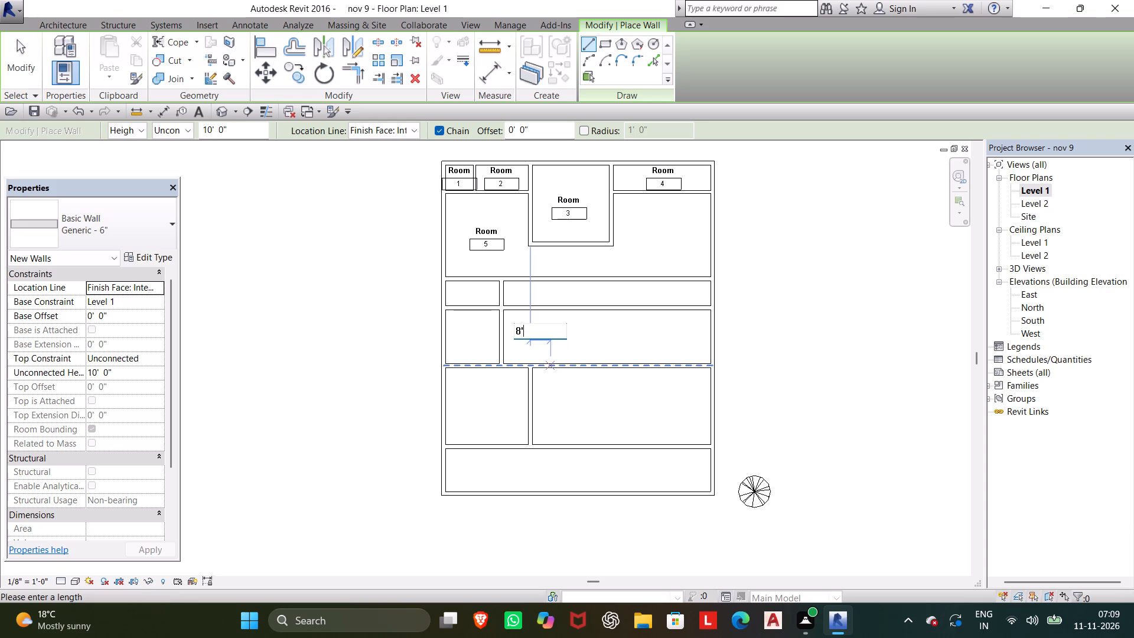
key("Return")
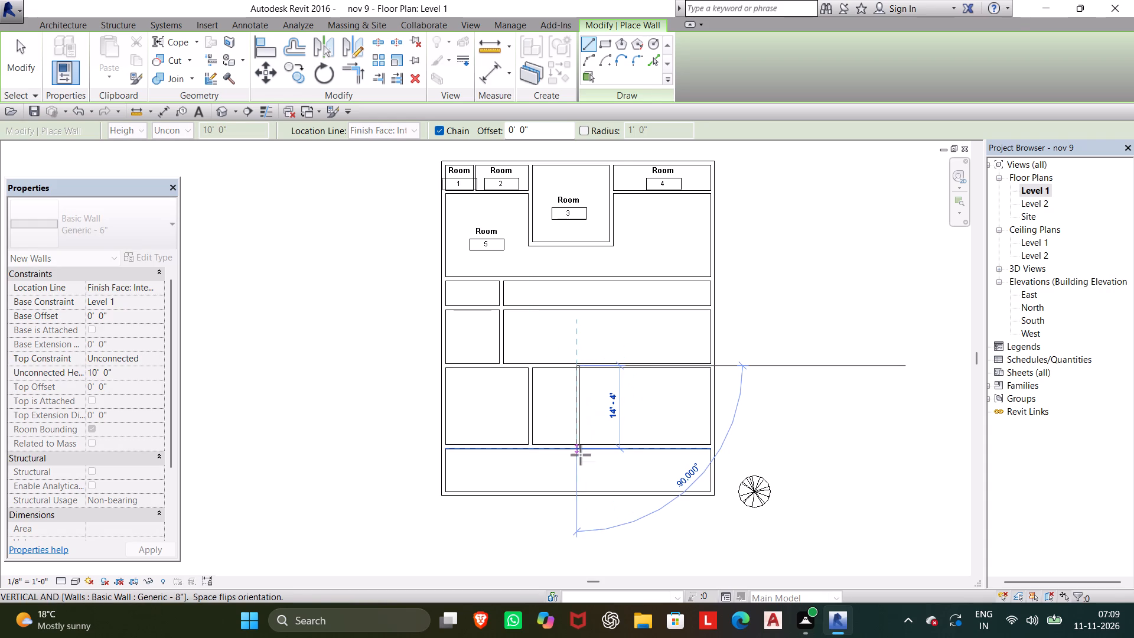
scroll(581, 456, "up", 5)
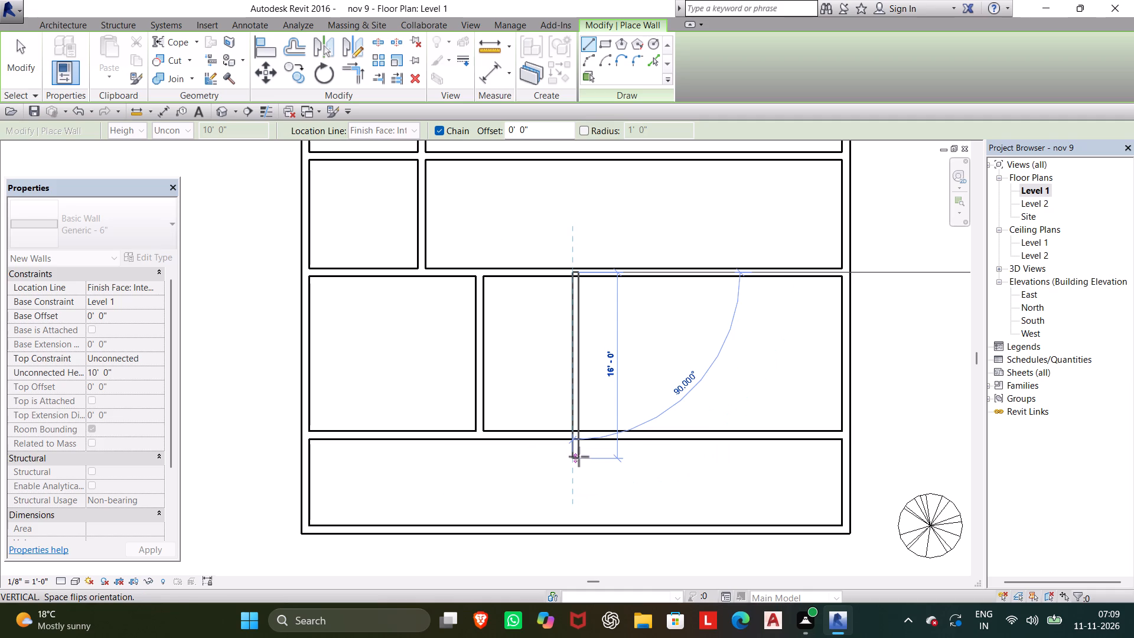
left_click(578, 437)
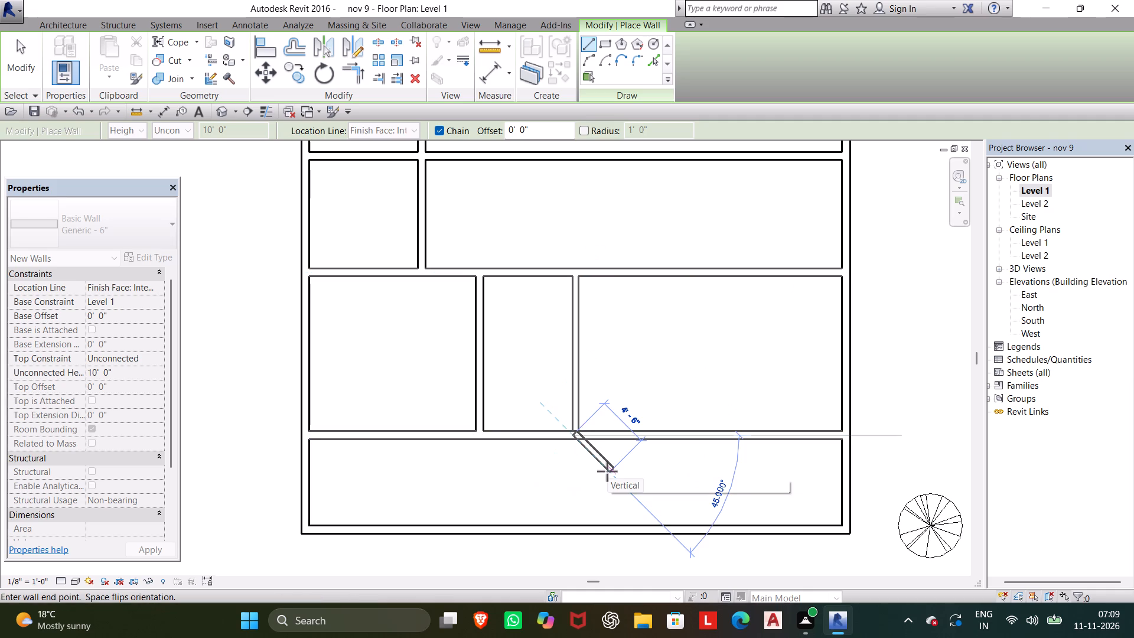
key("Escape")
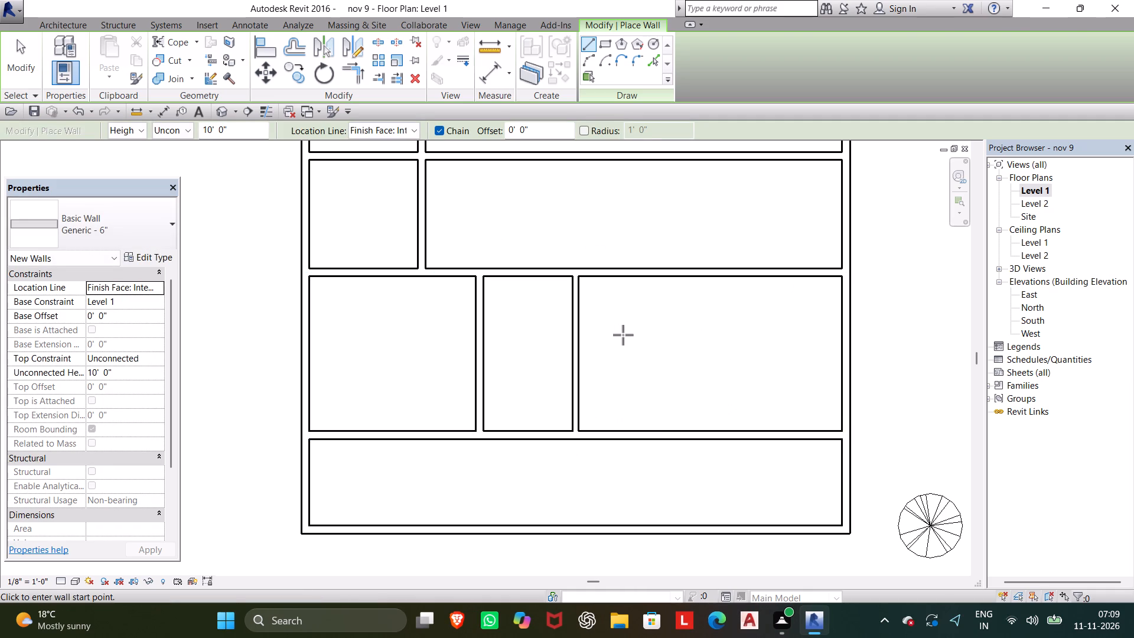
key("Escape")
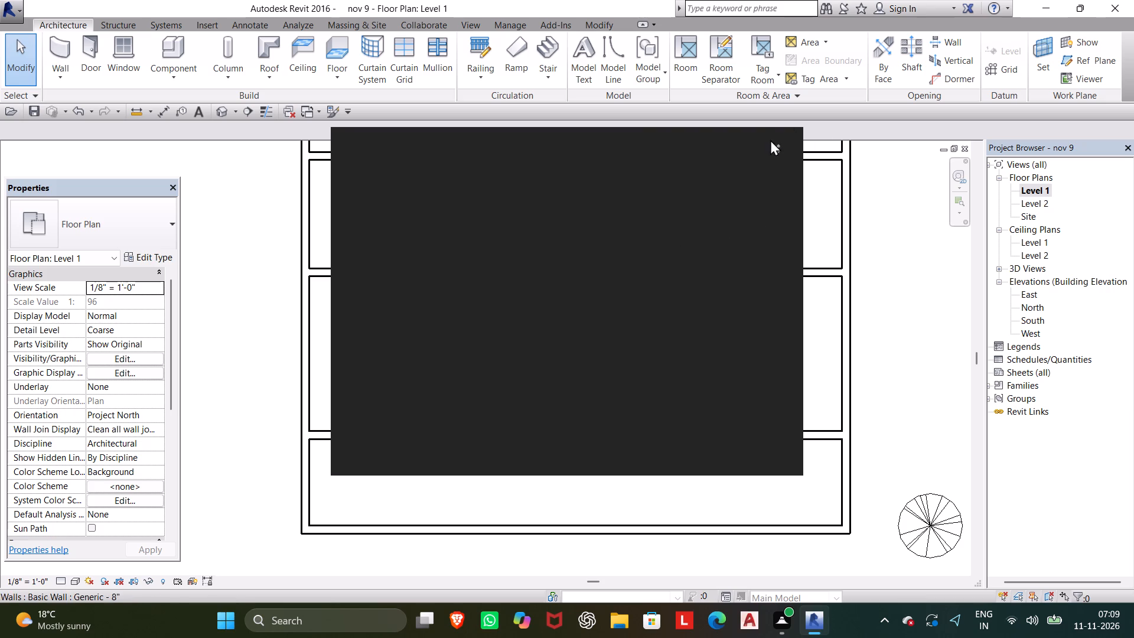
Change the newly drawn vertical wall's type to Basic Wall Generic - 8".
left_click(786, 149)
left_click(769, 149)
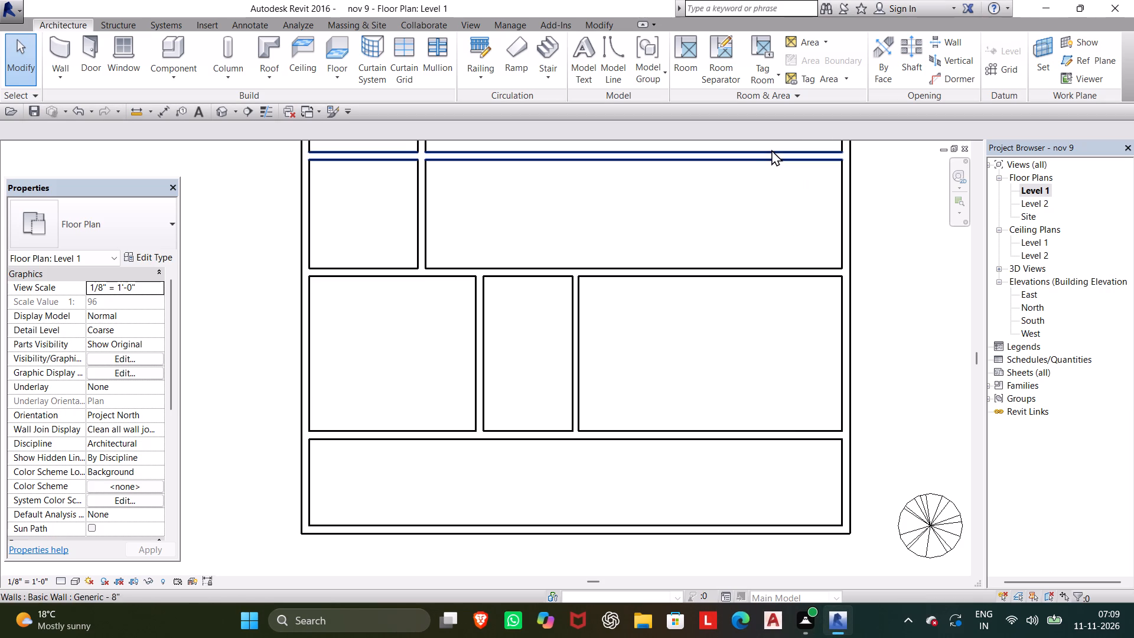
left_click(580, 371)
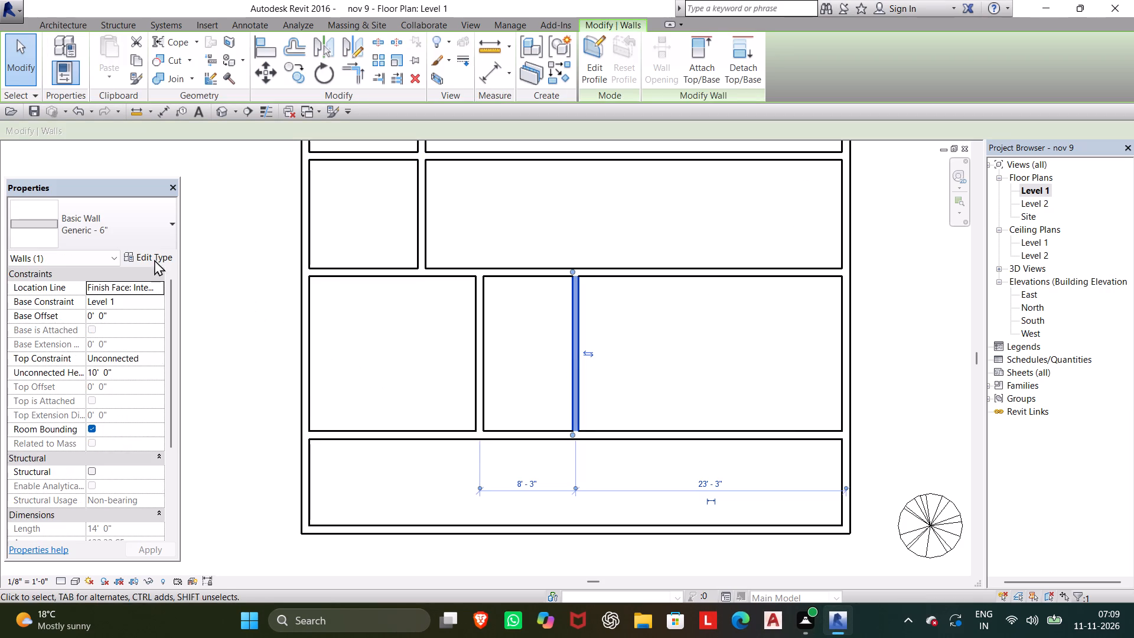
left_click(136, 233)
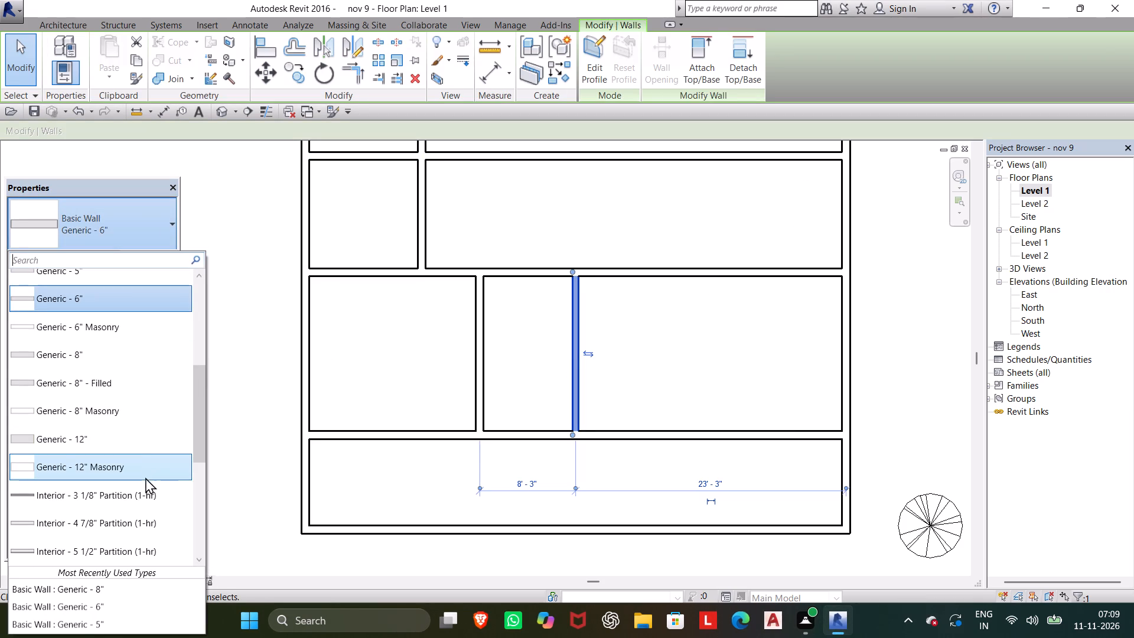
left_click(109, 360)
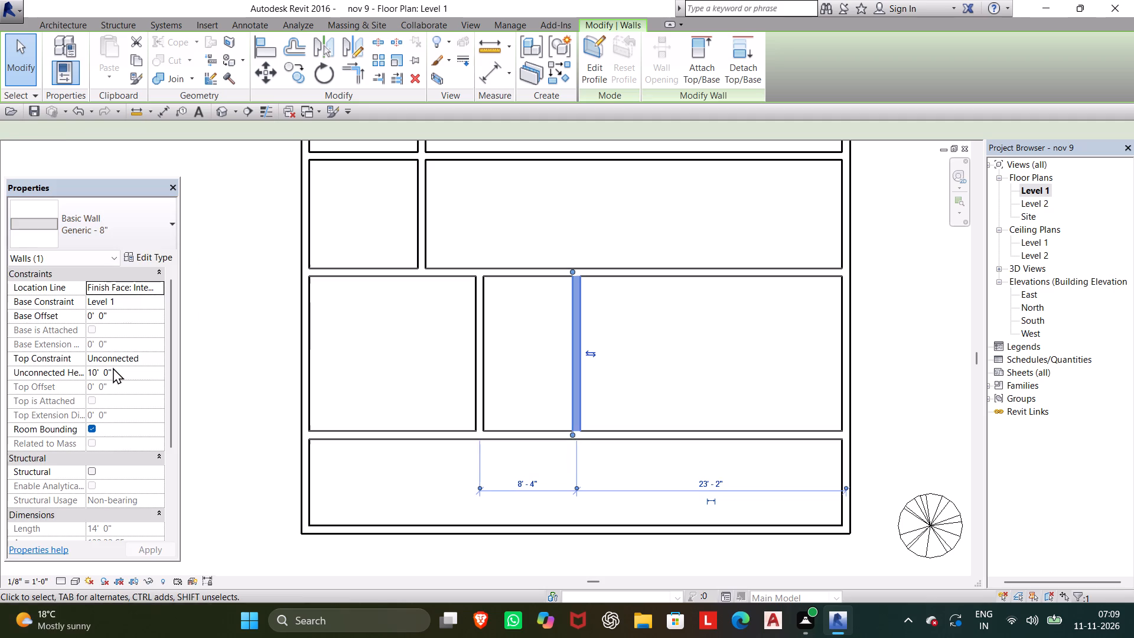
Set the distance between this wall and the vertical wall to its west to 8'.
left_click(538, 479)
type("8'")
key("Return")
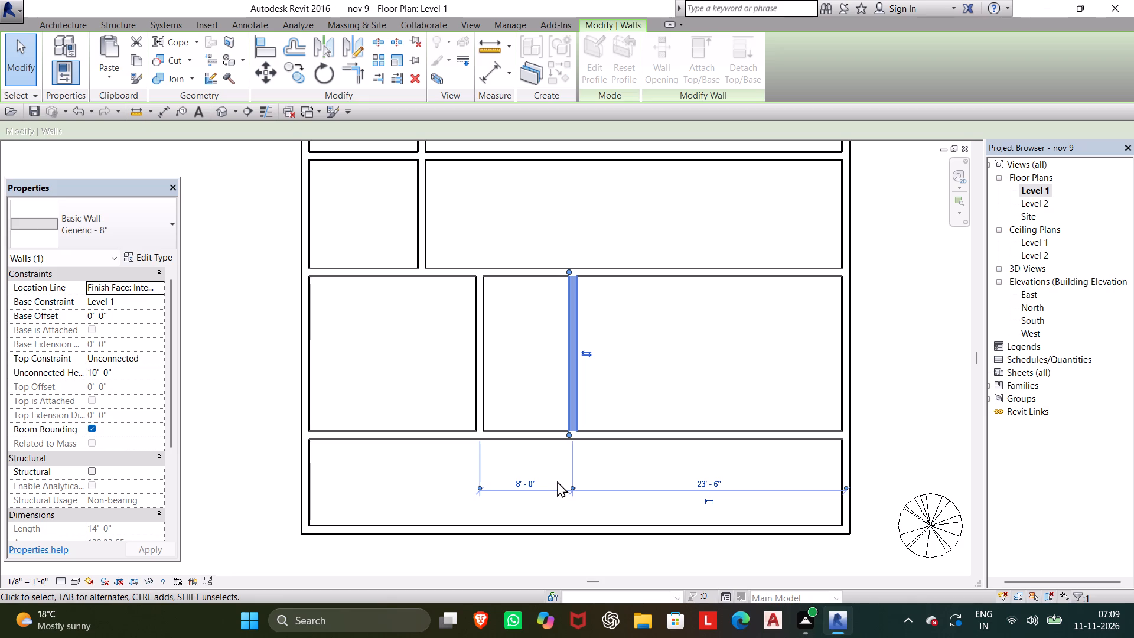
left_click(703, 370)
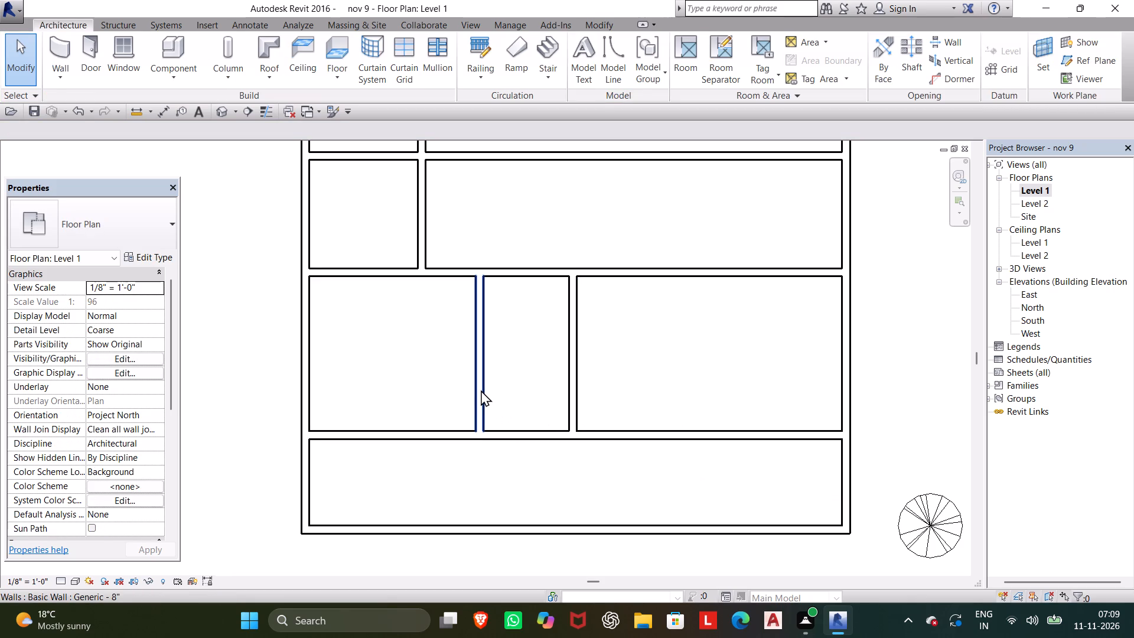
left_click(481, 390)
left_click(561, 357)
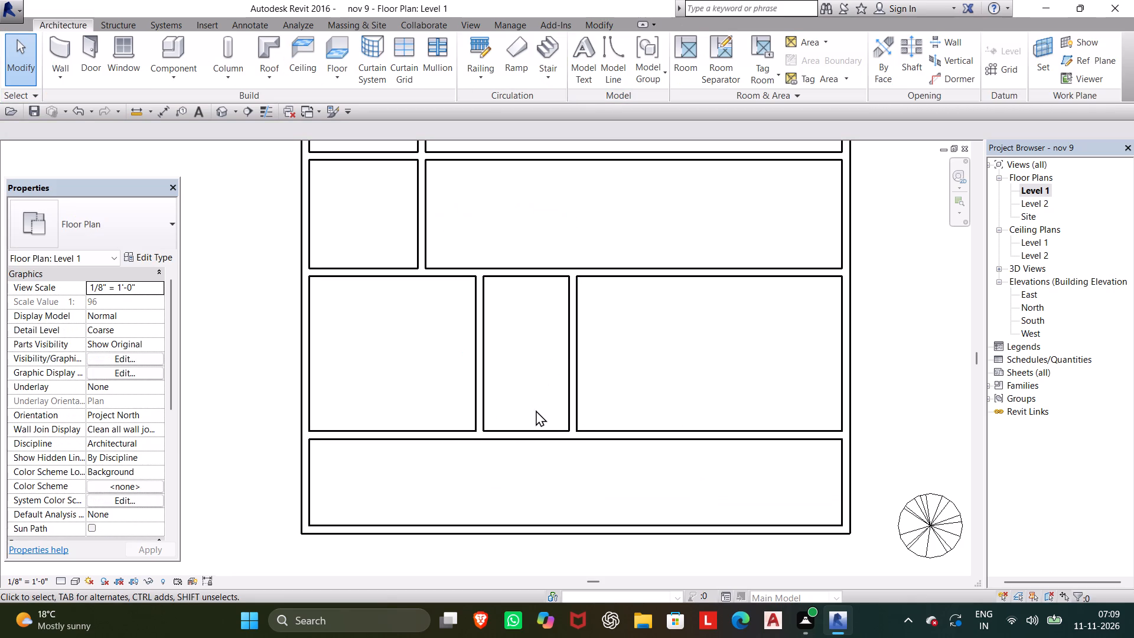
Offset a copy of this wall 8' 0" to the east.
scroll(556, 353, "down", 3)
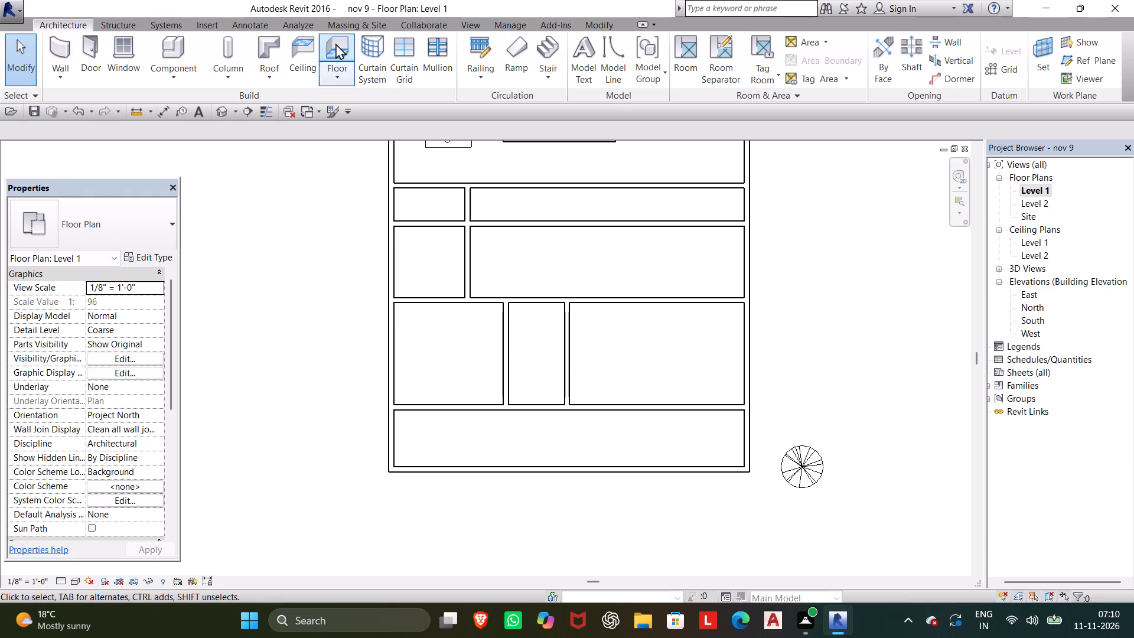
left_click(602, 25)
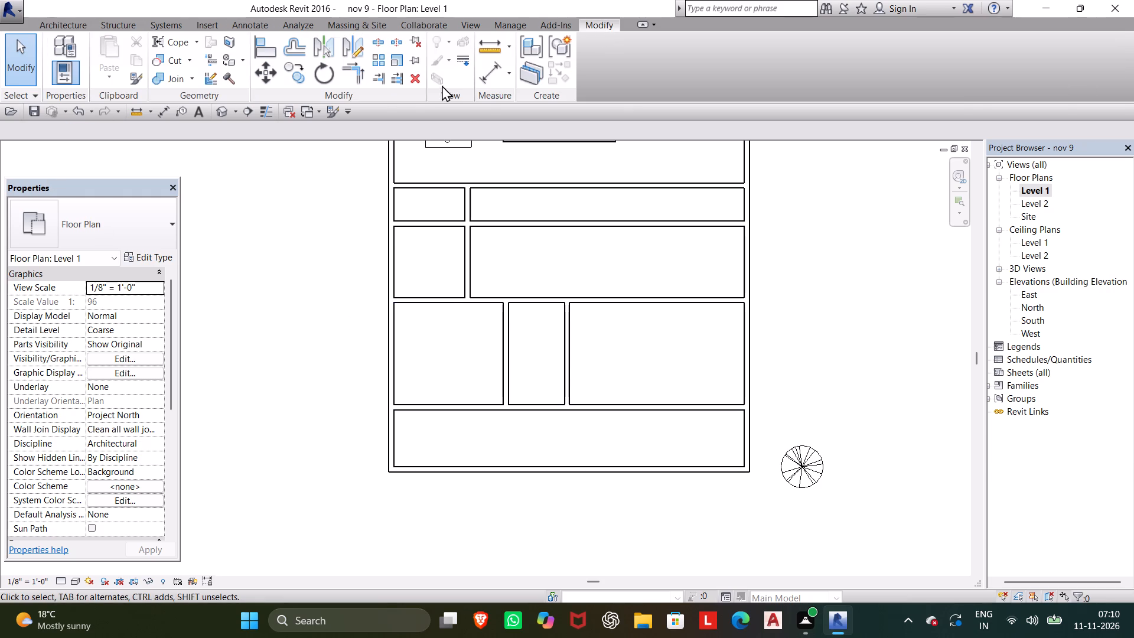
left_click(299, 54)
left_click(523, 270)
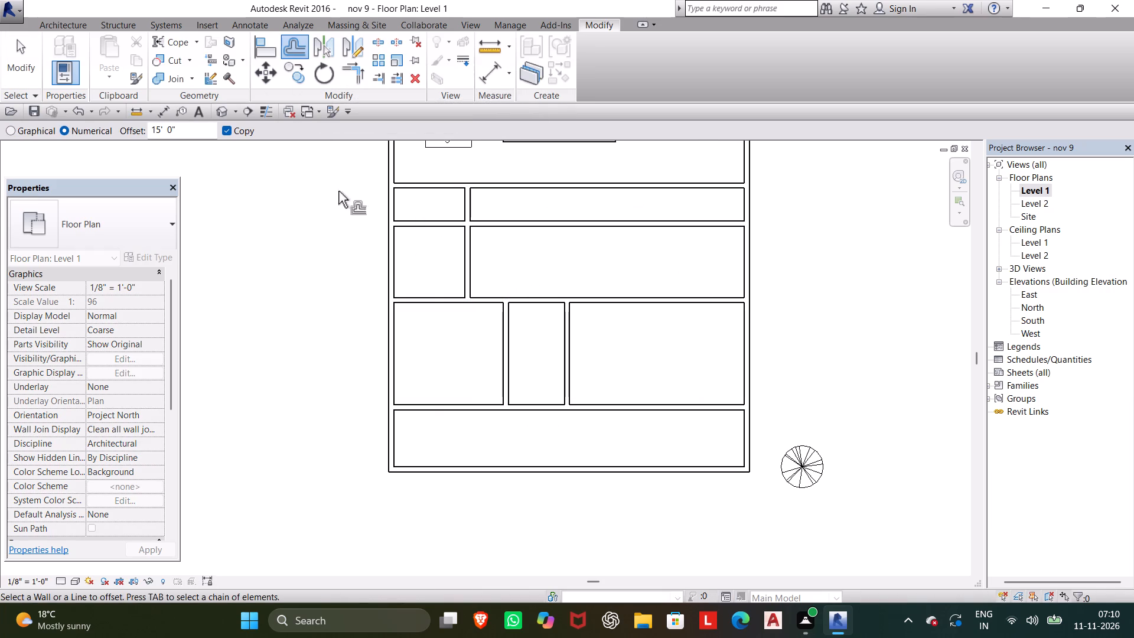
left_click_drag(187, 130, 130, 130)
type("8'")
key("Return")
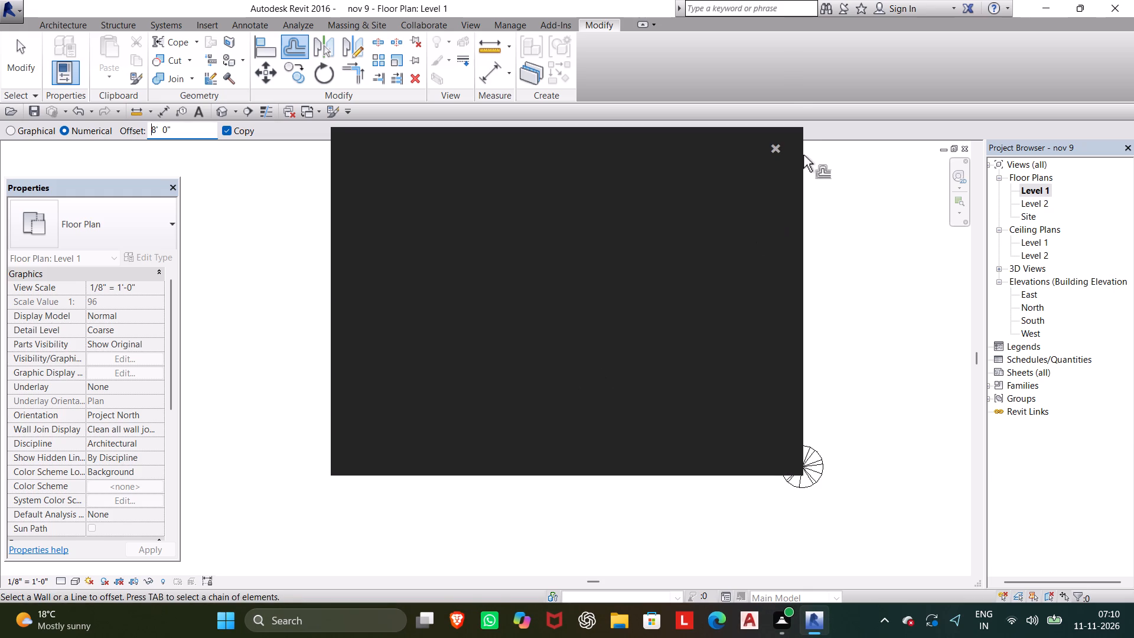
left_click(778, 150)
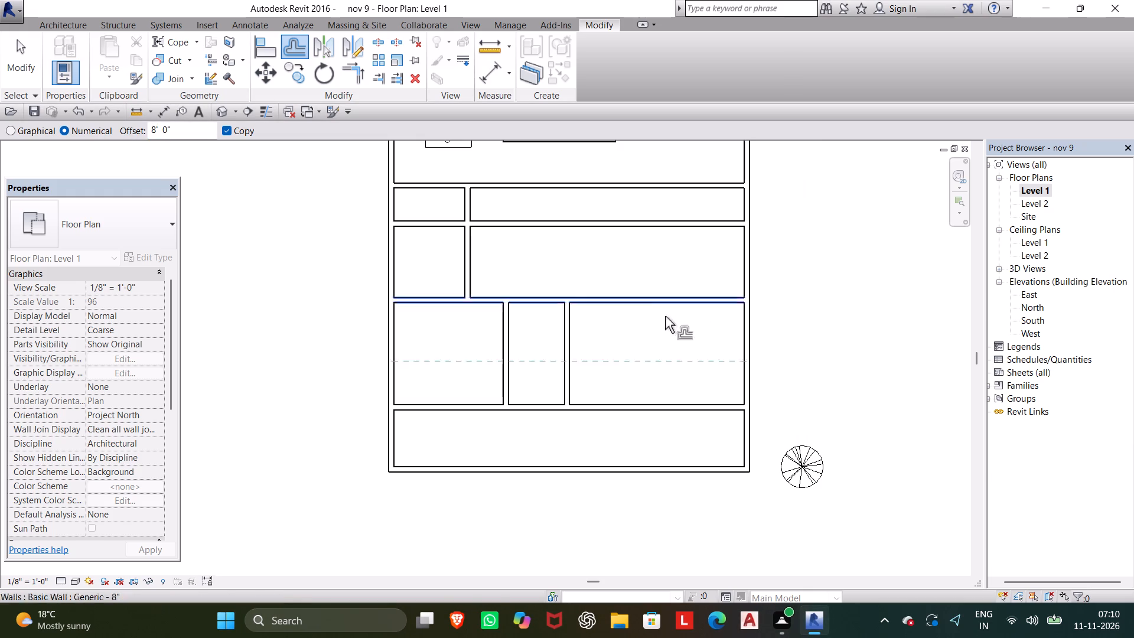
left_click(572, 382)
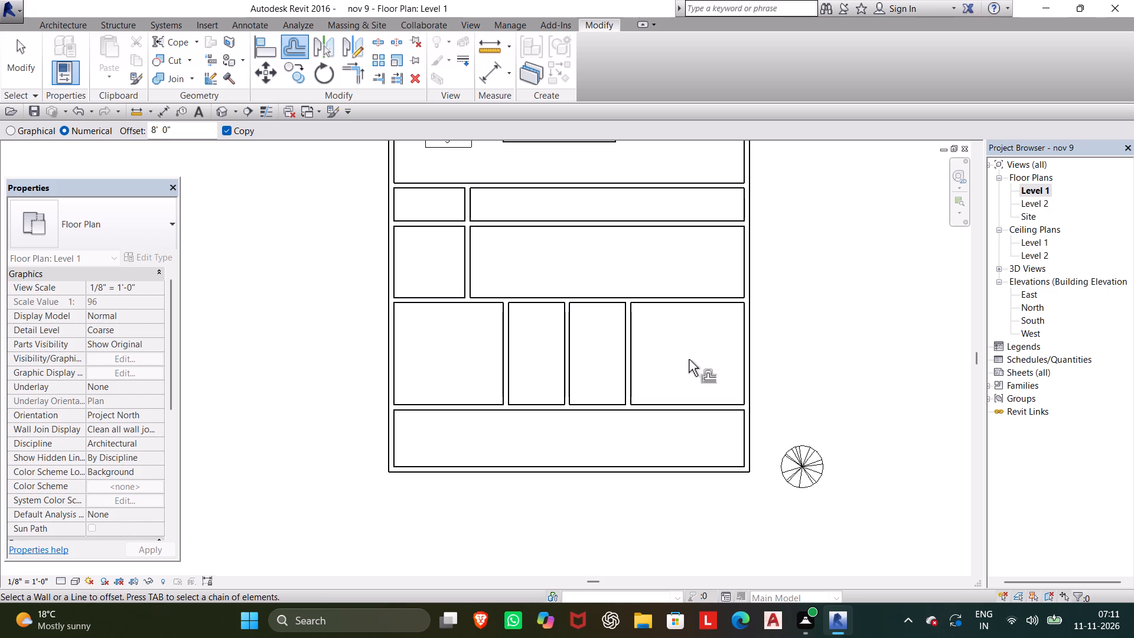
key("Escape")
key("Escape")
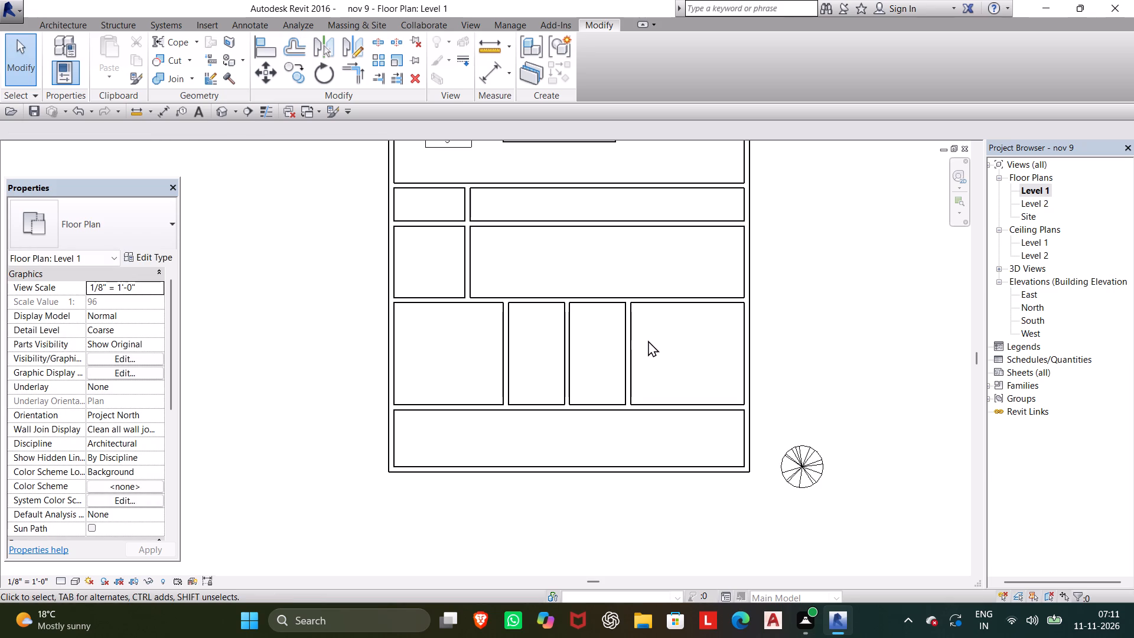
Extend the copied wall's north end up to the horizontal wall directly below Room 5, making it 29' 0" long.
left_click(626, 347)
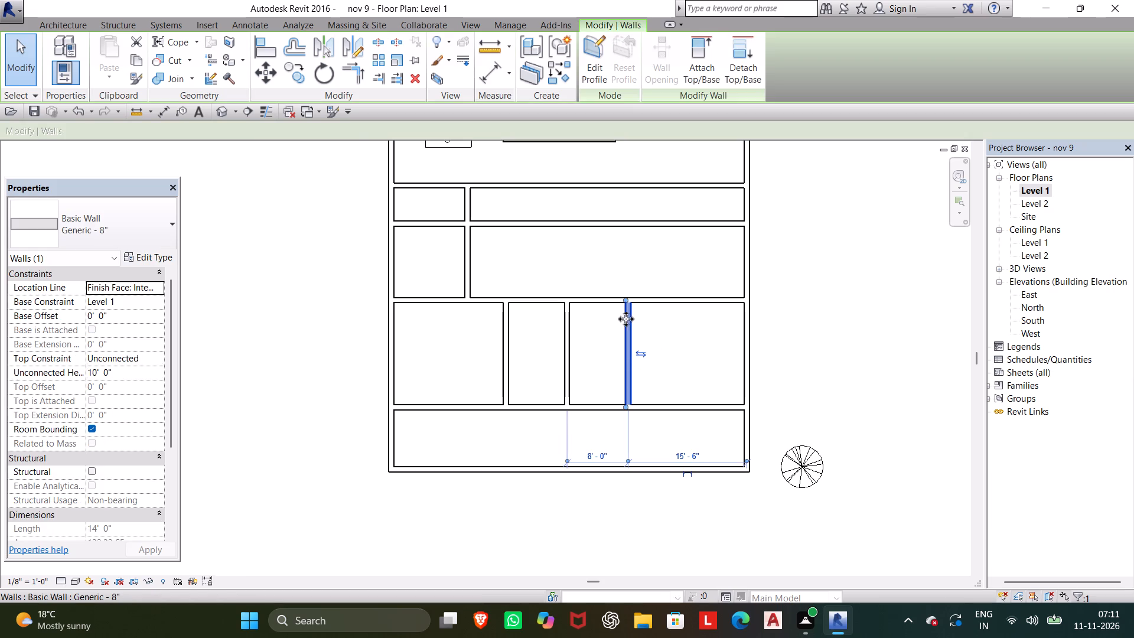
scroll(631, 305, "up", 4)
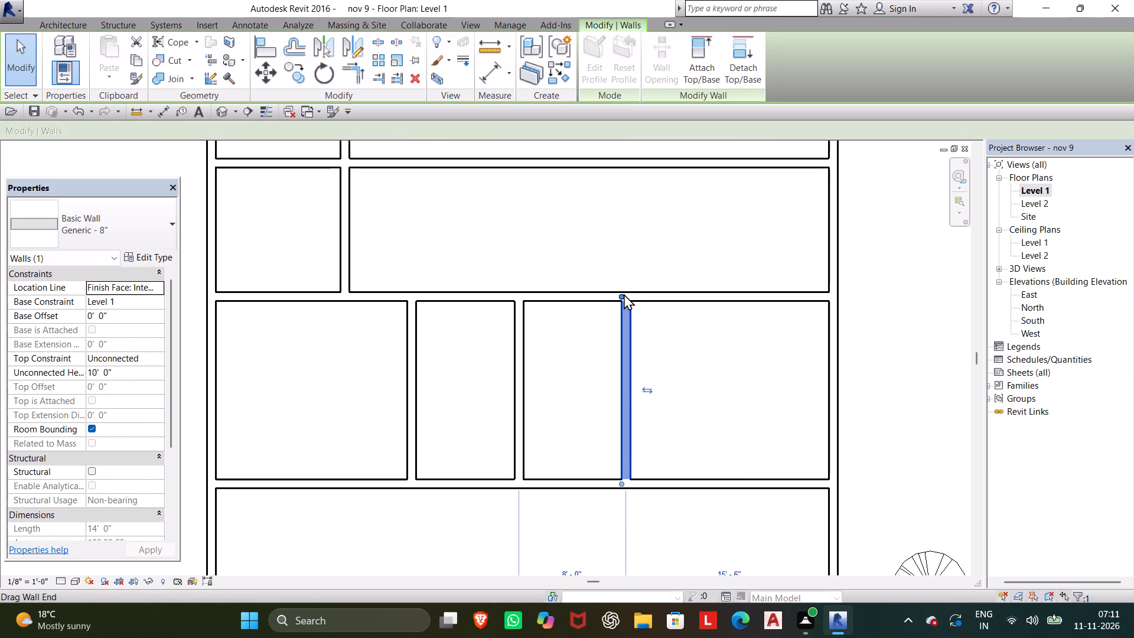
left_click(624, 294)
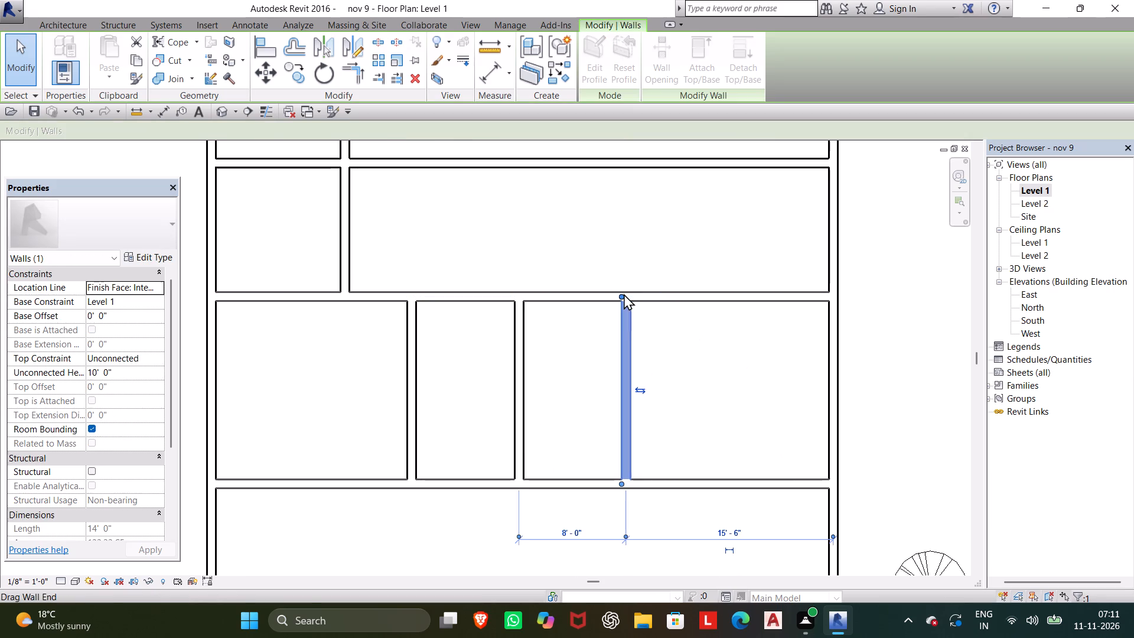
scroll(650, 292, "down", 2)
middle_click_drag(654, 292, 689, 413)
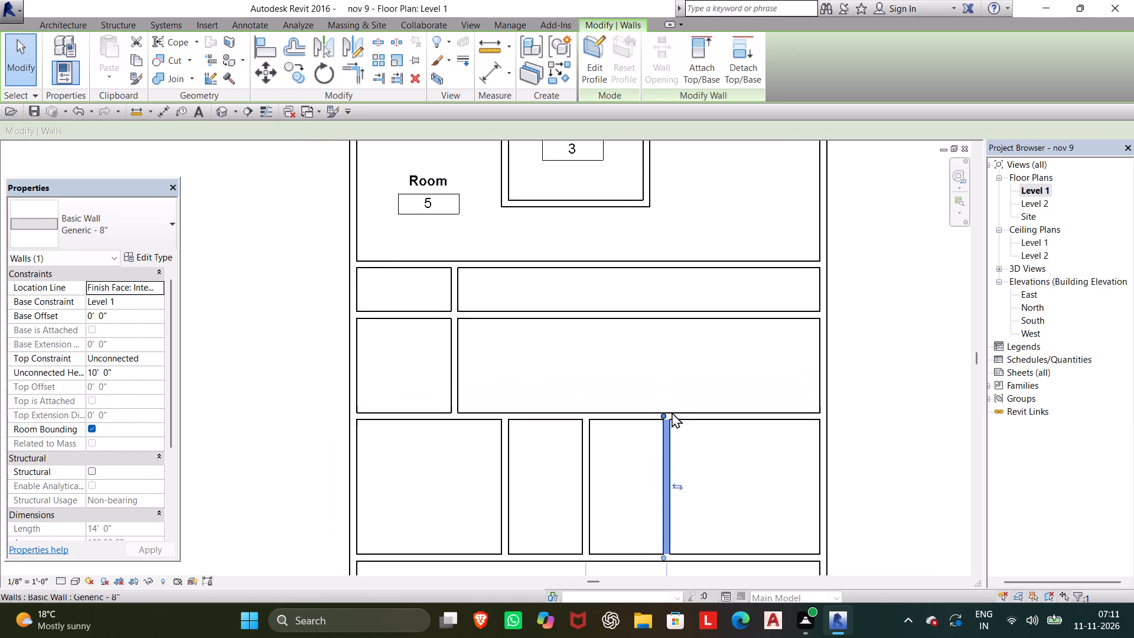
left_click_drag(664, 414, 667, 393)
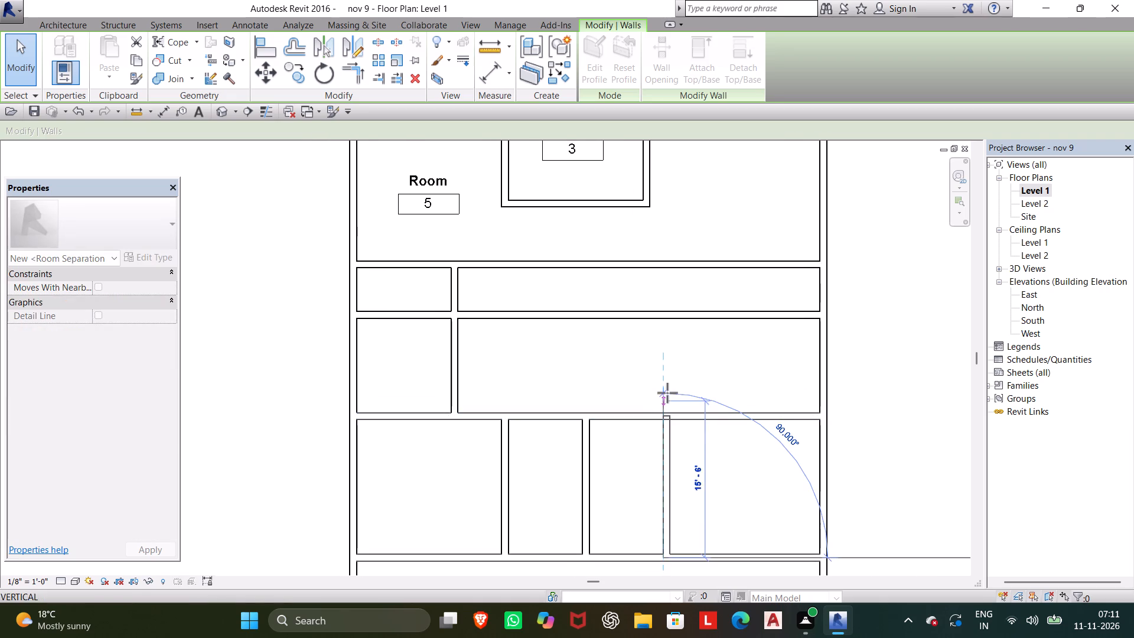
left_click_drag(667, 393, 654, 294)
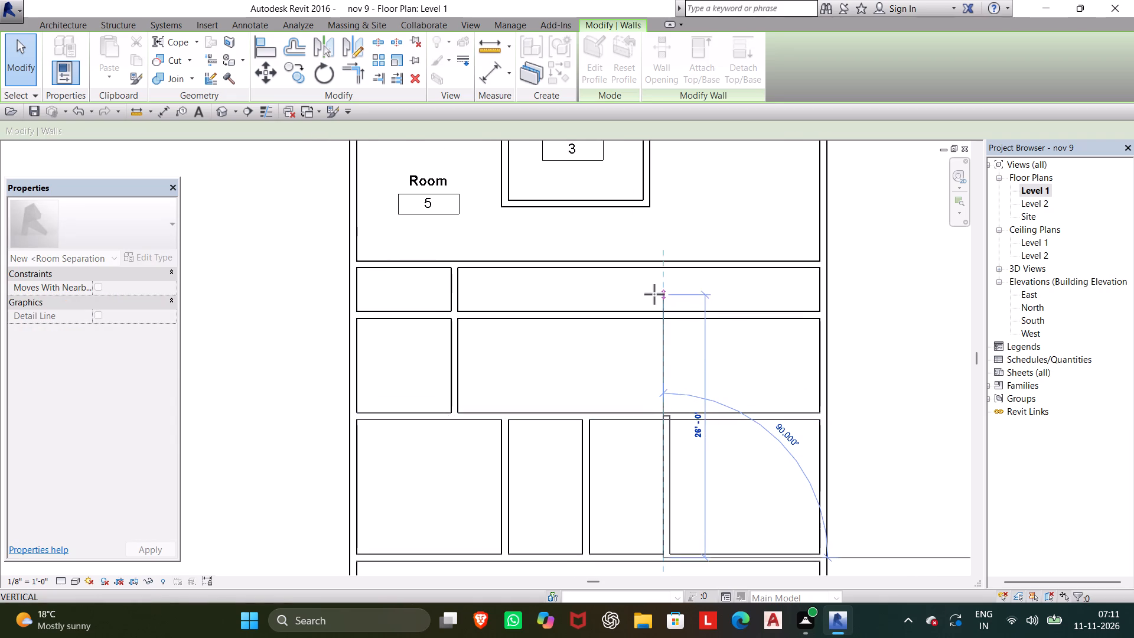
left_click_drag(654, 294, 658, 268)
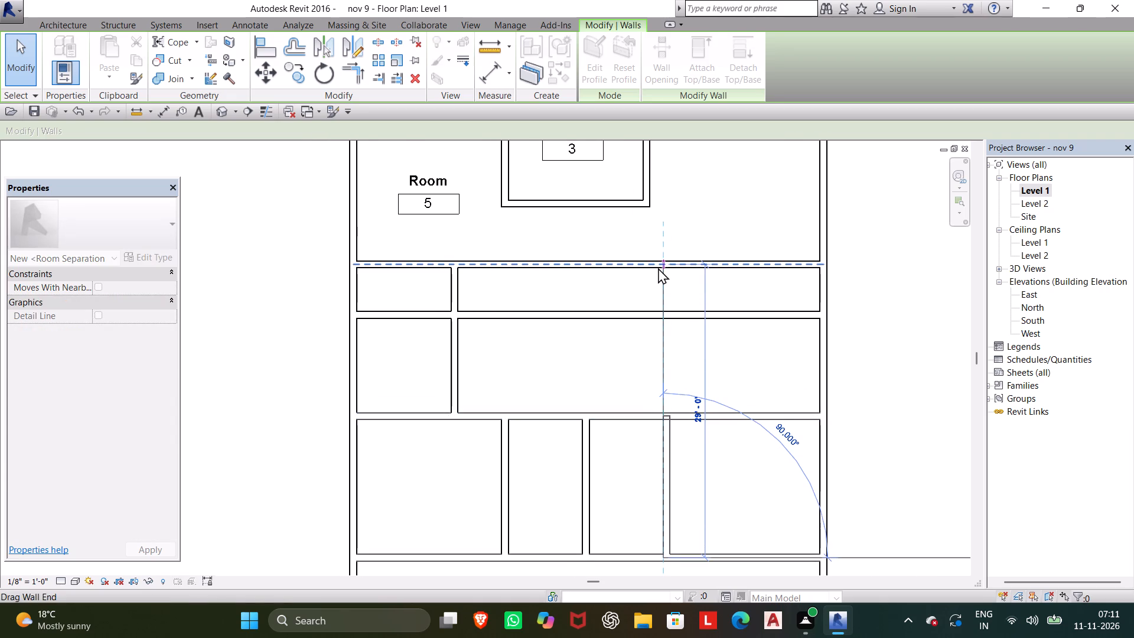
left_click(742, 275)
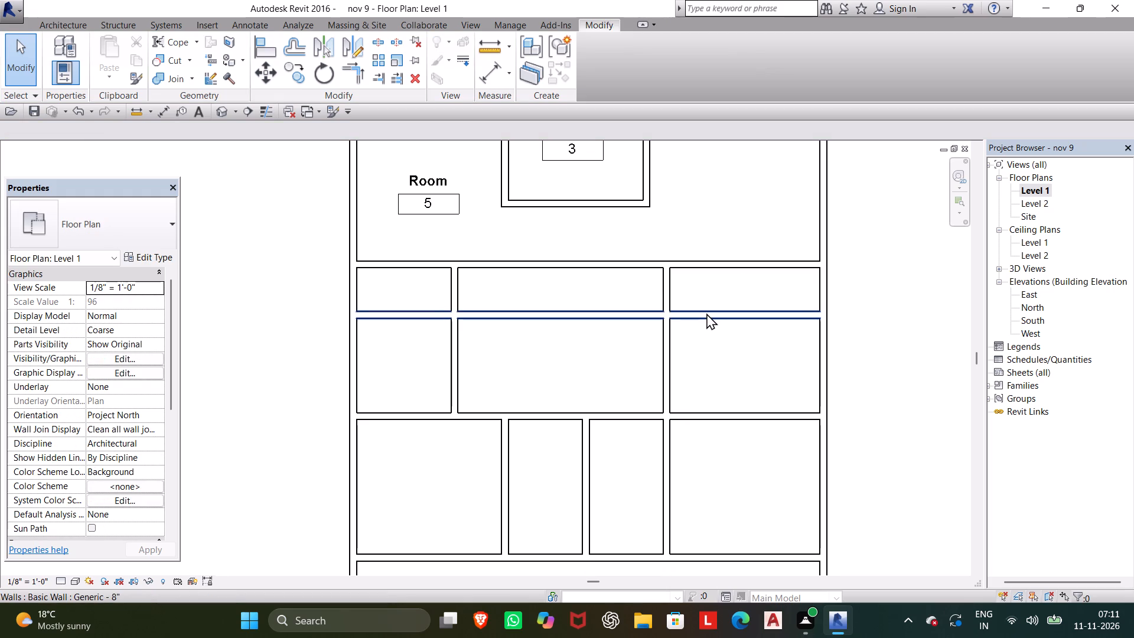
Shorten the upper horizontal wall below Room 5 from its east end to the westernmost interior vertical wall, making it 10' 0" long.
left_click(607, 315)
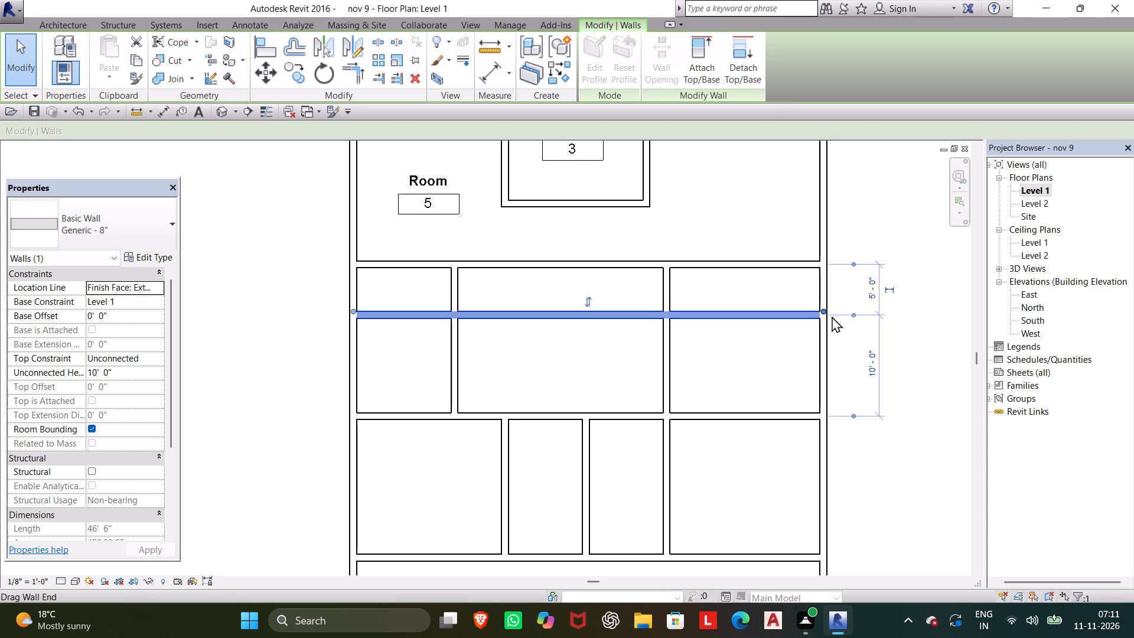
left_click_drag(823, 310, 733, 322)
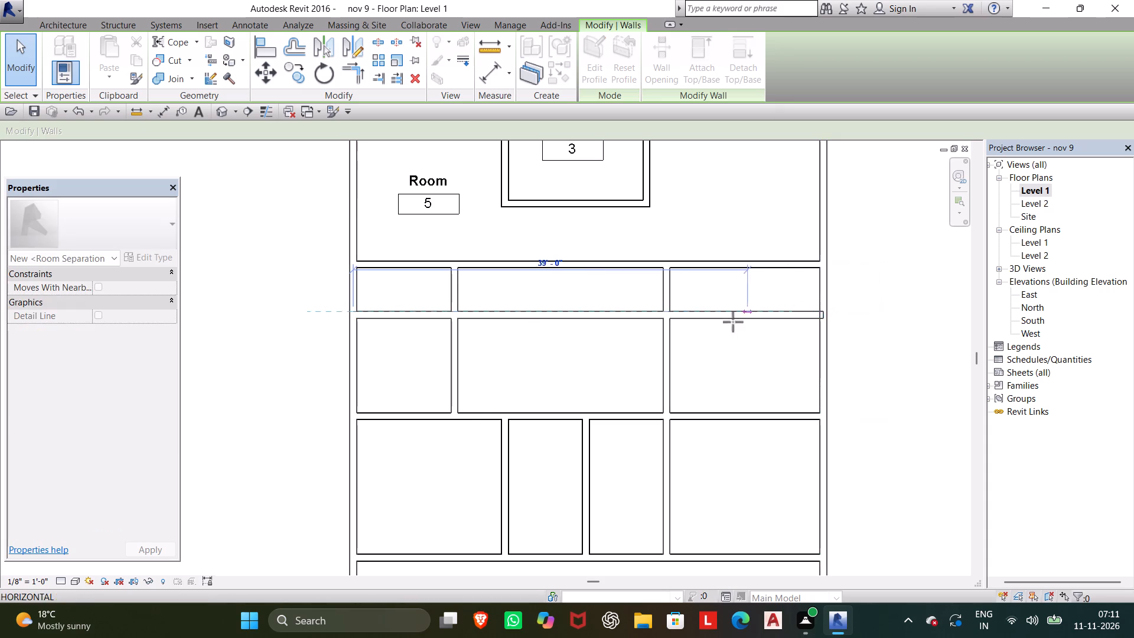
left_click_drag(733, 322, 454, 313)
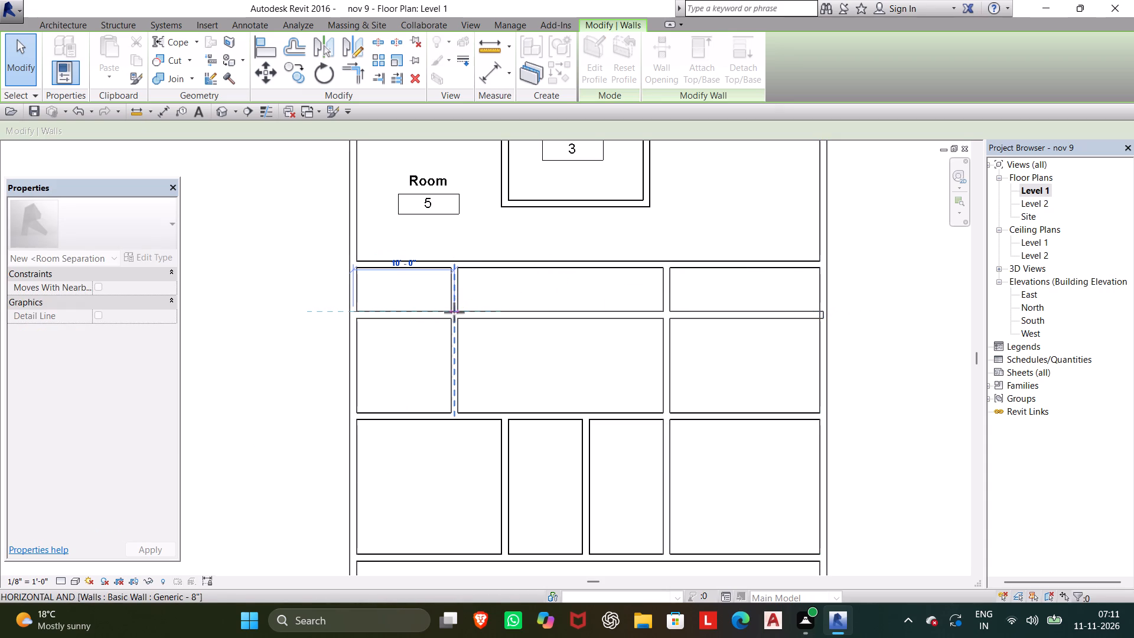
left_click_drag(454, 313, 454, 317)
left_click(559, 324)
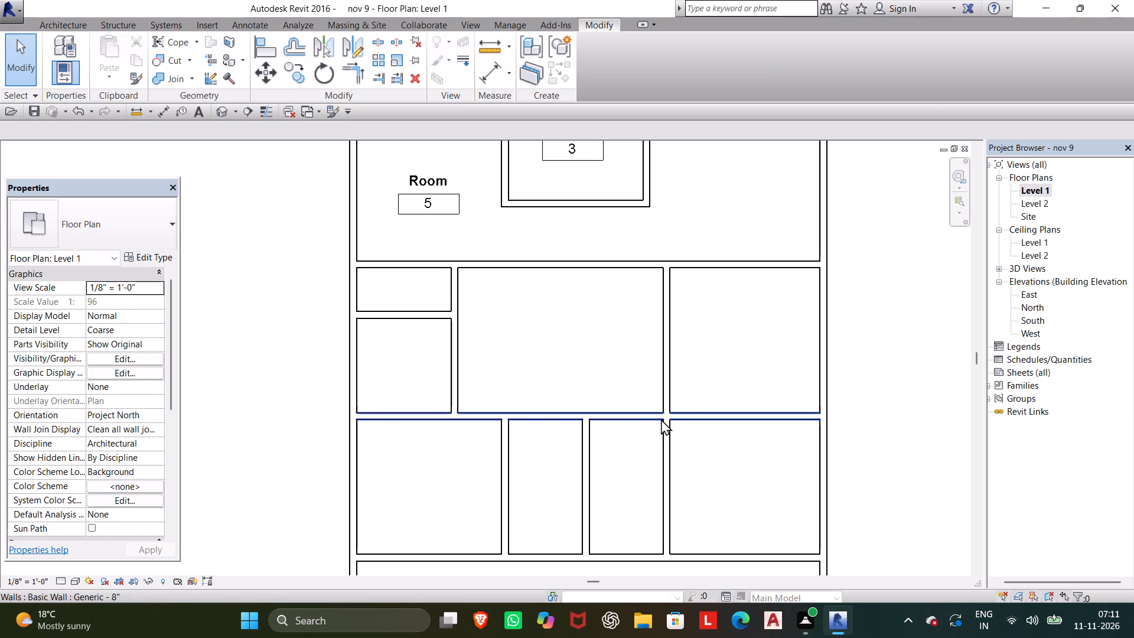
Change the southernmost exterior wall's type to Basic Wall Retaining - 12" Concrete.
scroll(548, 318, "down", 2)
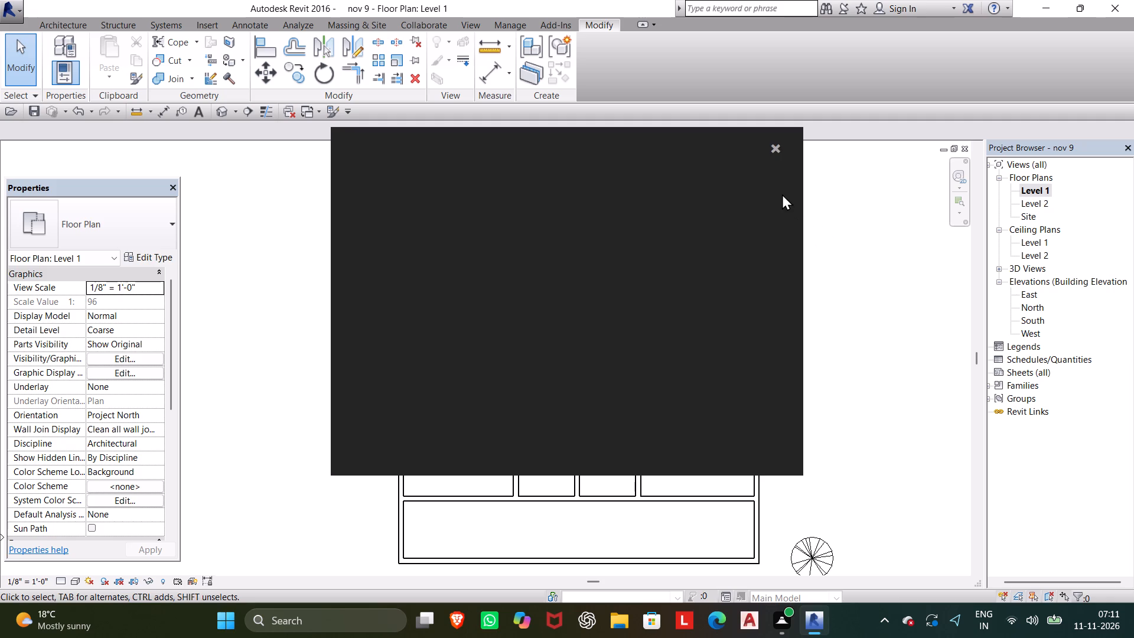
left_click(777, 144)
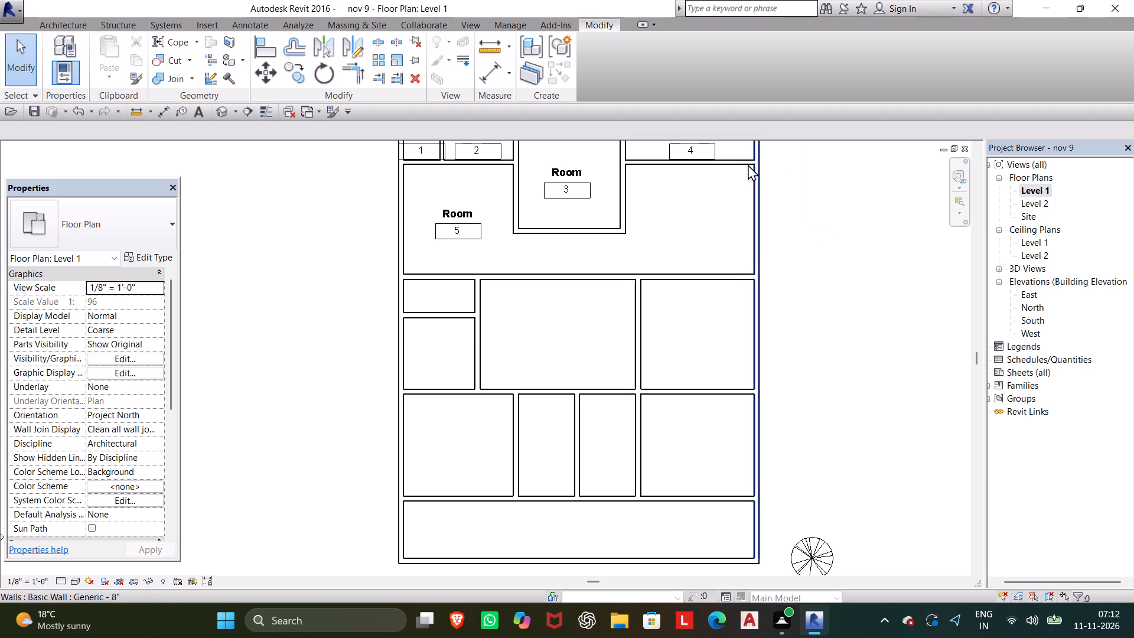
scroll(526, 346, "down", 2)
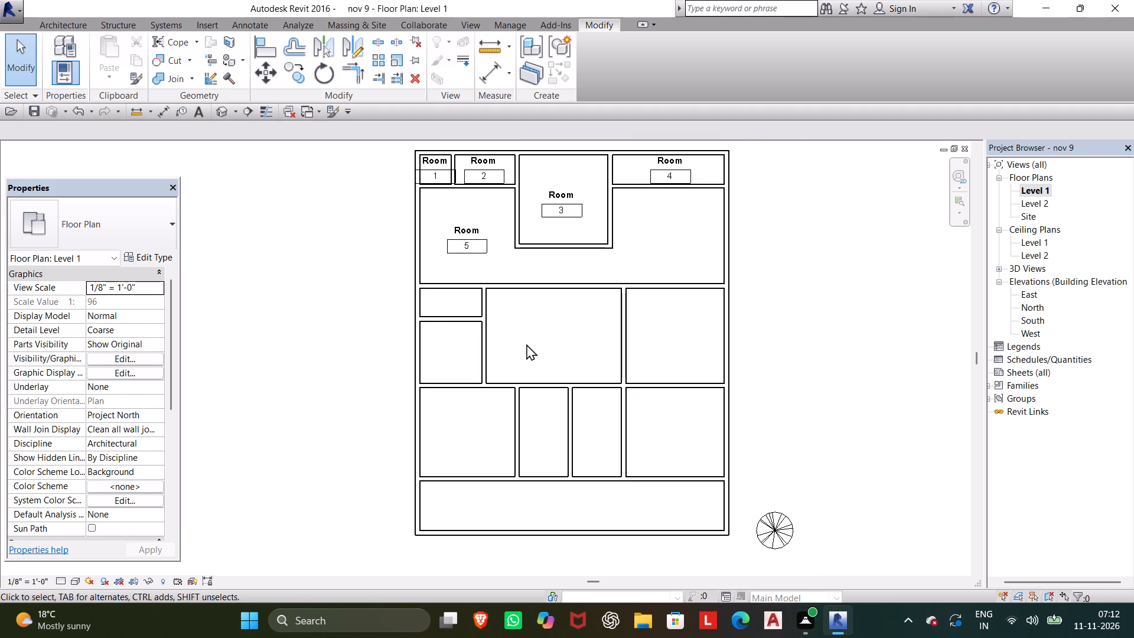
middle_click_drag(526, 339, 461, 289)
scroll(449, 306, "down", 1)
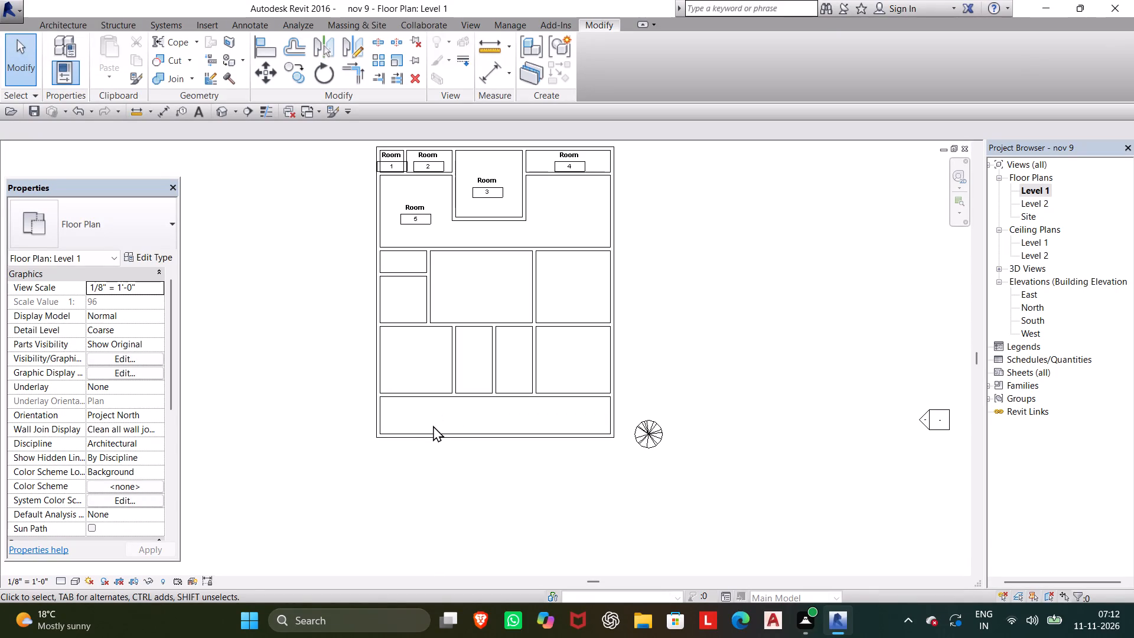
left_click(469, 437)
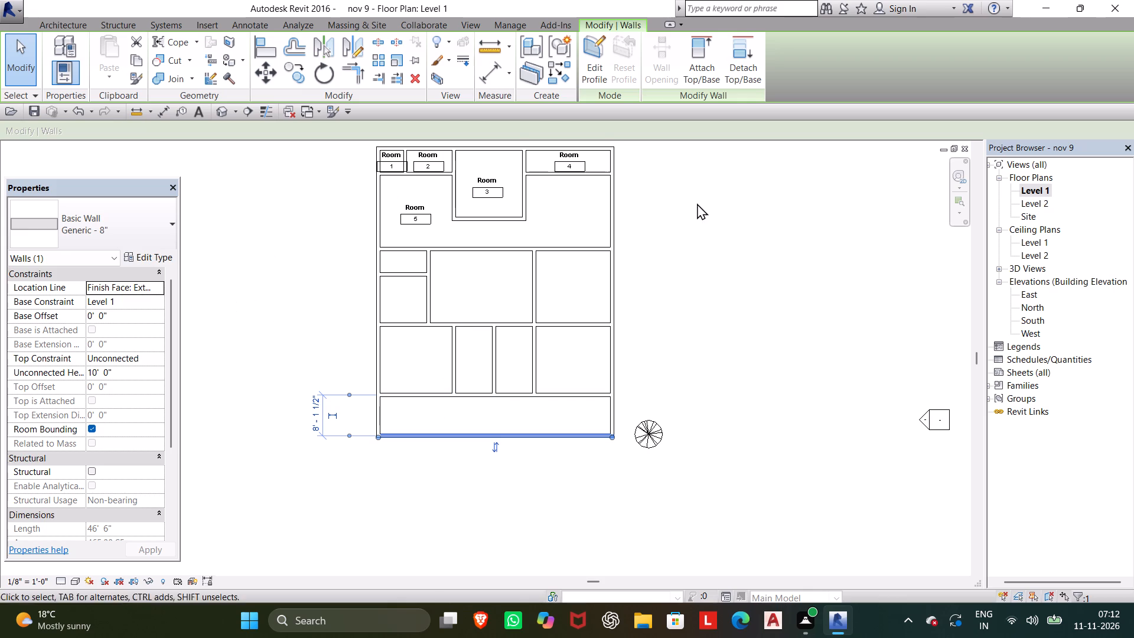
left_click(127, 233)
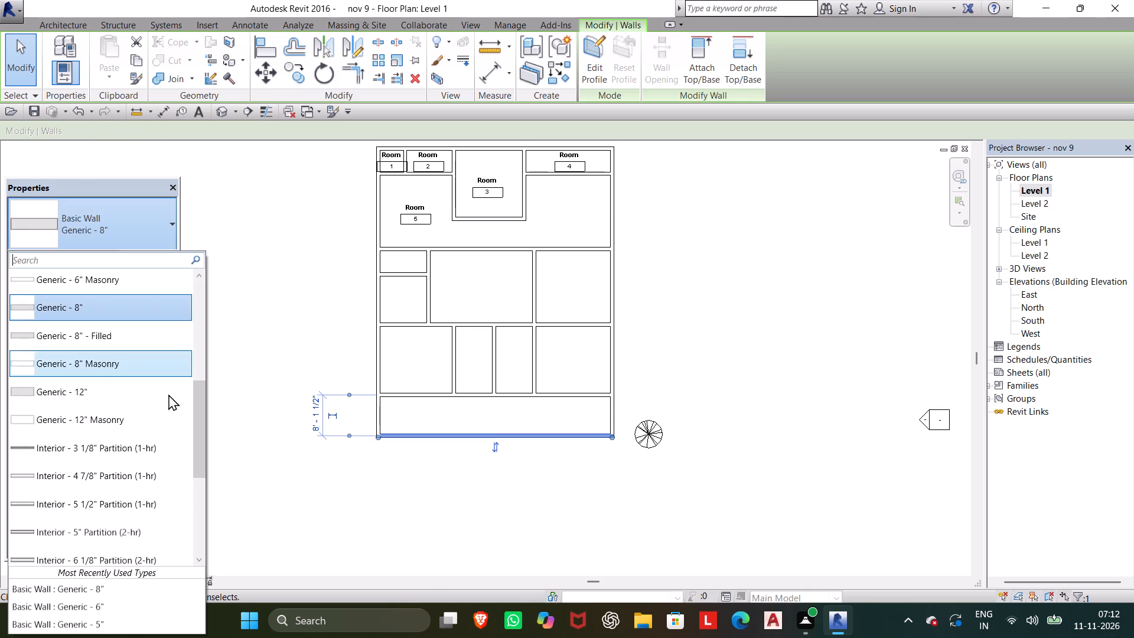
scroll(162, 427, "down", 9)
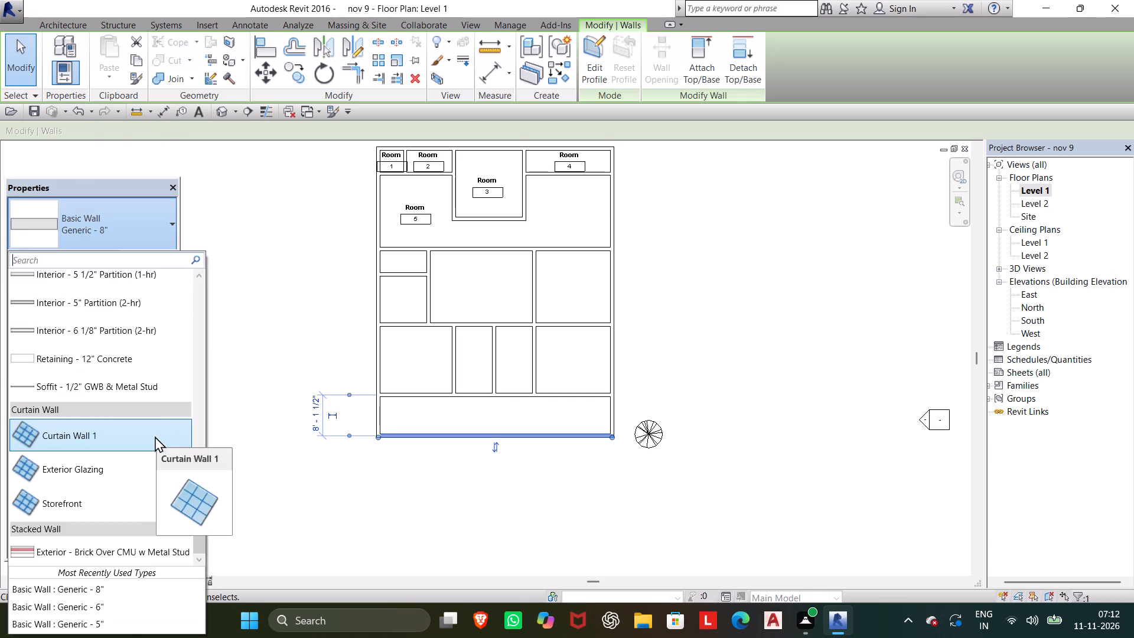
left_click(48, 364)
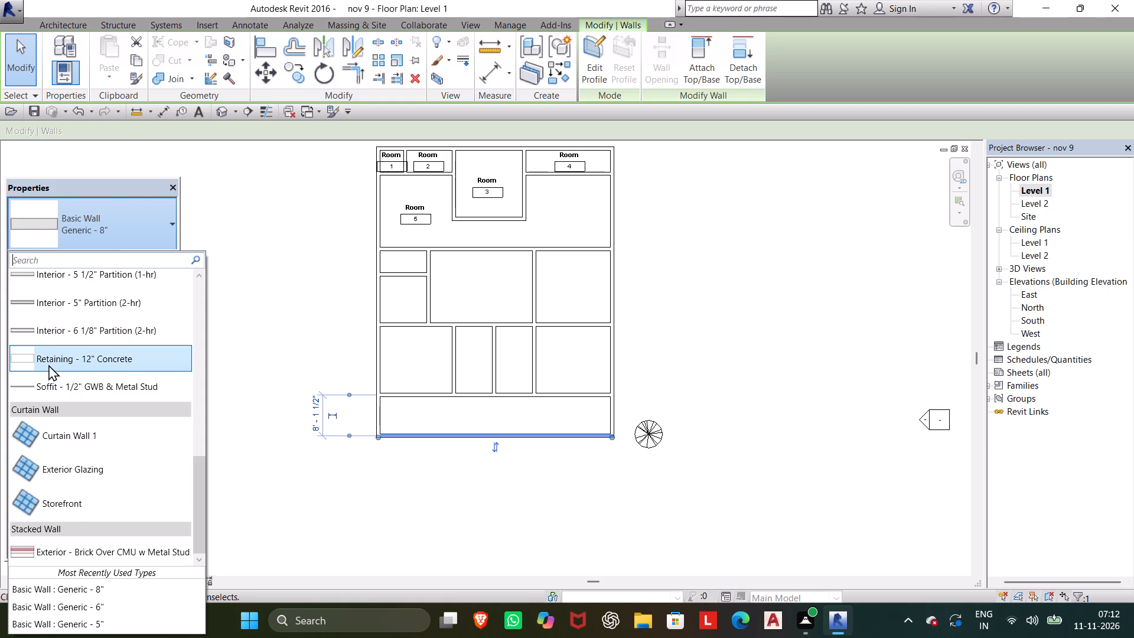
left_click_drag(435, 554, 430, 547)
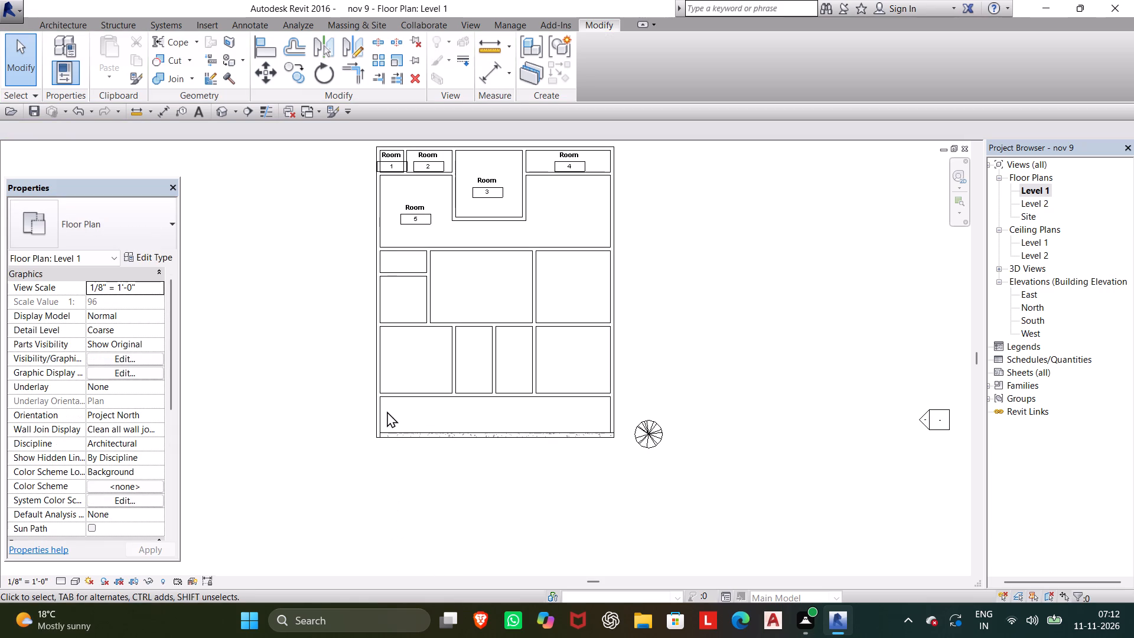
Shorten the west exterior wall's south end to the horizontal wall just north of the retaining wall.
left_click(373, 412)
scroll(397, 425, "up", 3)
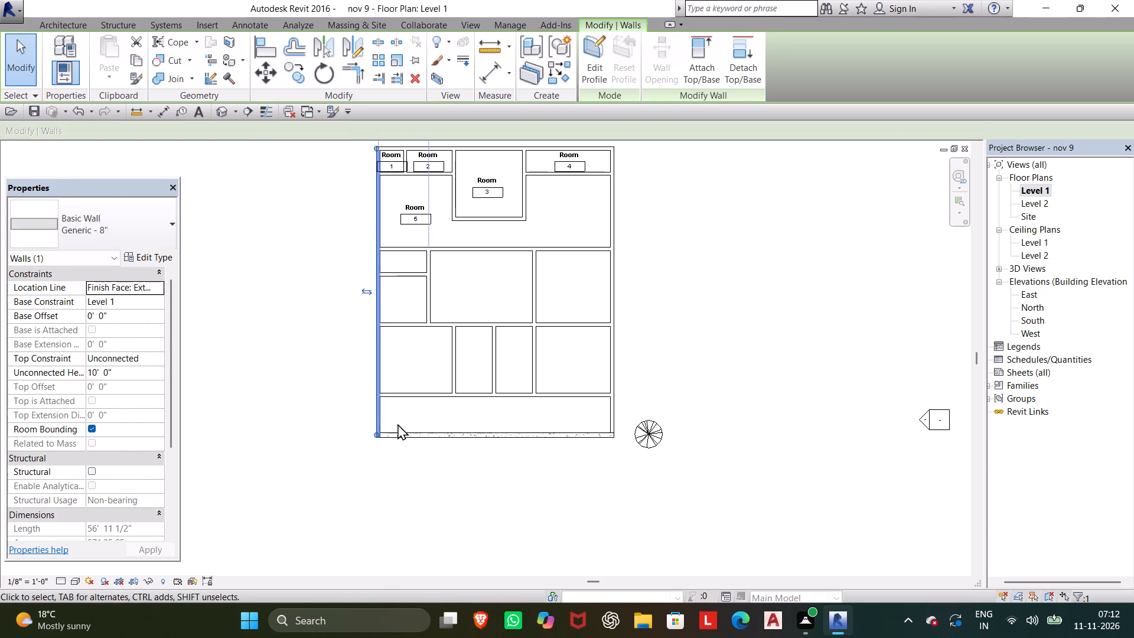
scroll(397, 424, "up", 3)
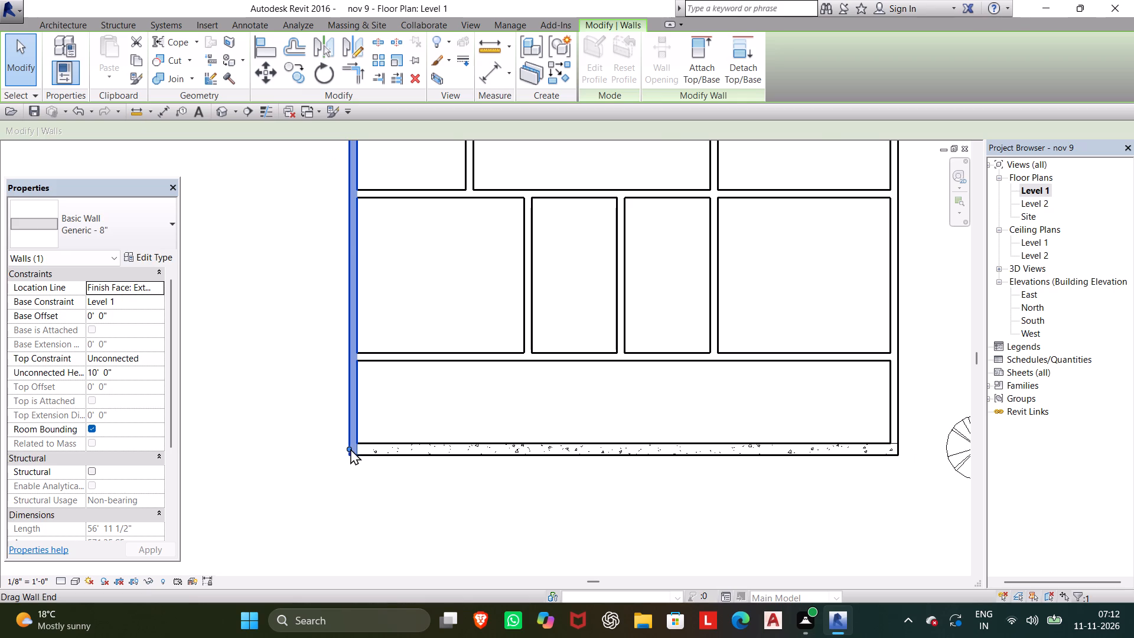
left_click_drag(350, 448, 350, 389)
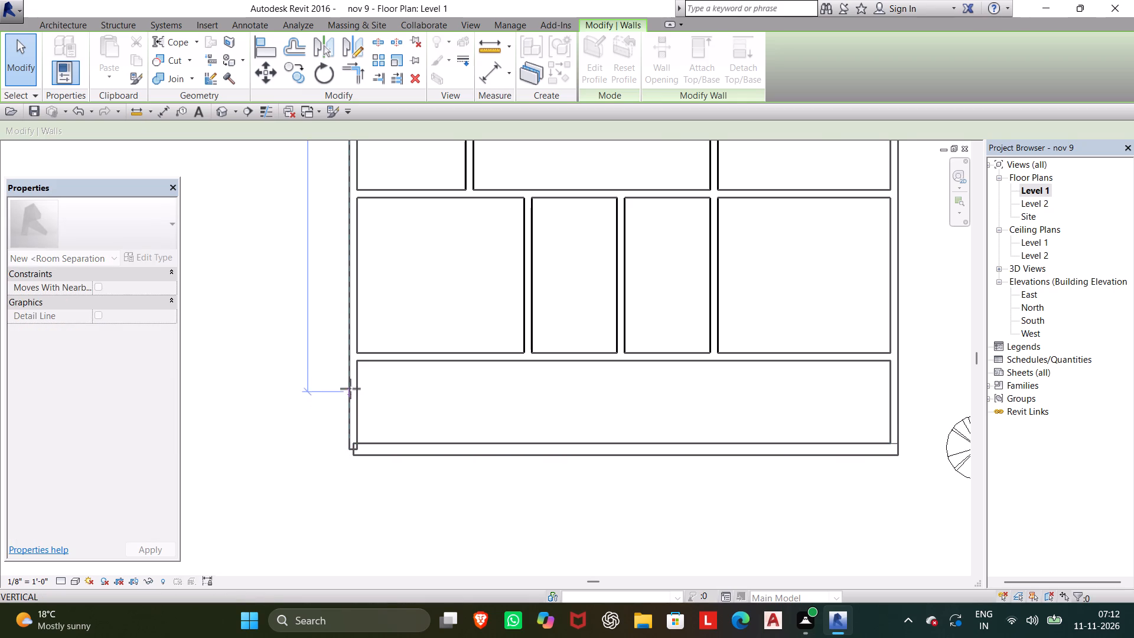
left_click_drag(350, 389, 353, 357)
left_click_drag(353, 357, 355, 357)
left_click(457, 399)
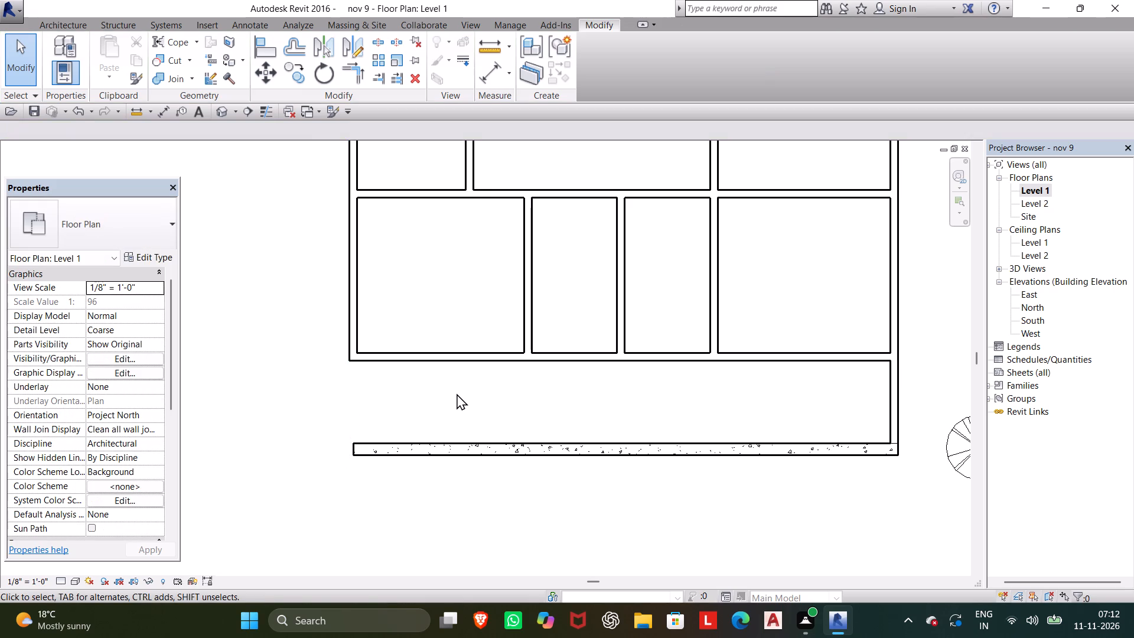
Shorten the east exterior wall's south end to the same horizontal wall, leaving the retaining wall detached from the building.
scroll(457, 393, "down", 2)
middle_click_drag(458, 392, 198, 343)
left_click(524, 354)
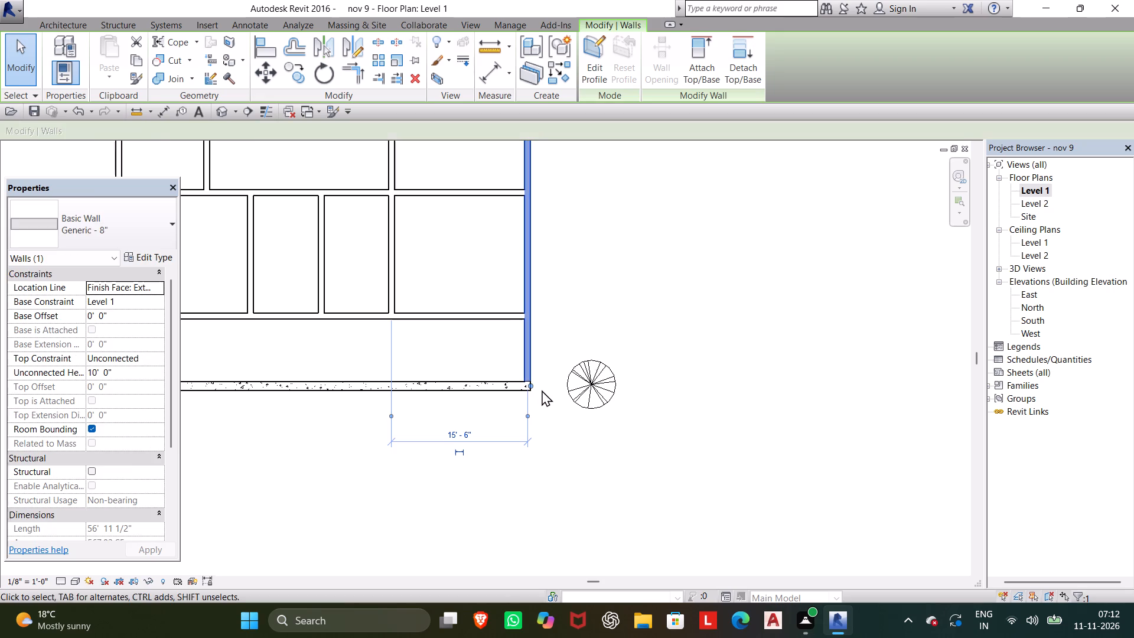
scroll(540, 380, "up", 4)
left_click_drag(523, 388, 523, 268)
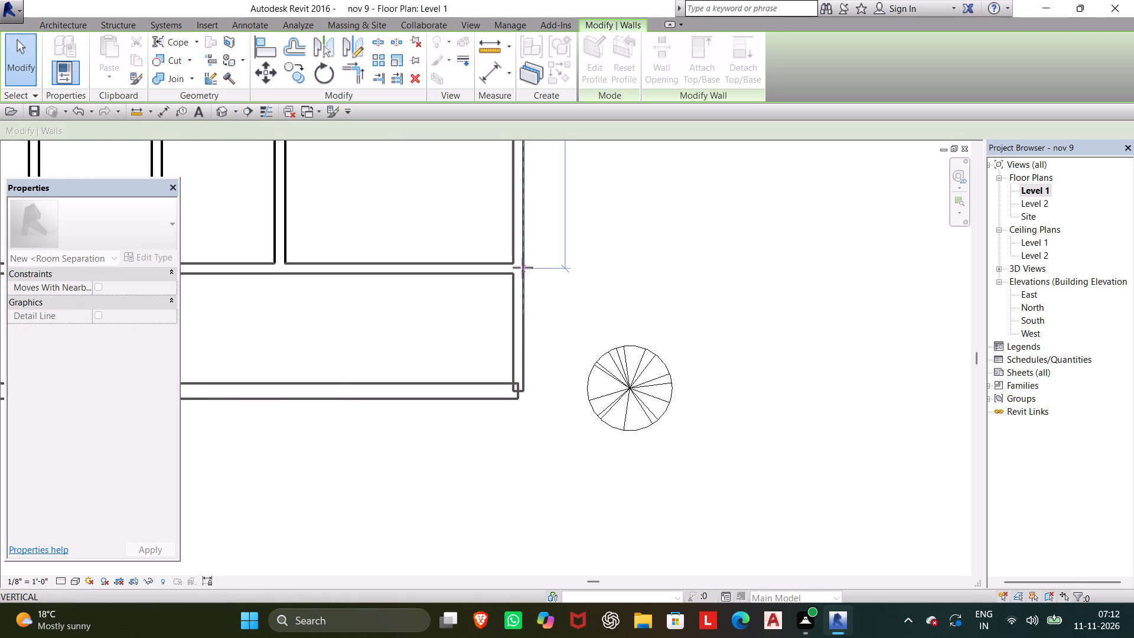
left_click_drag(523, 268, 523, 267)
left_click(654, 285)
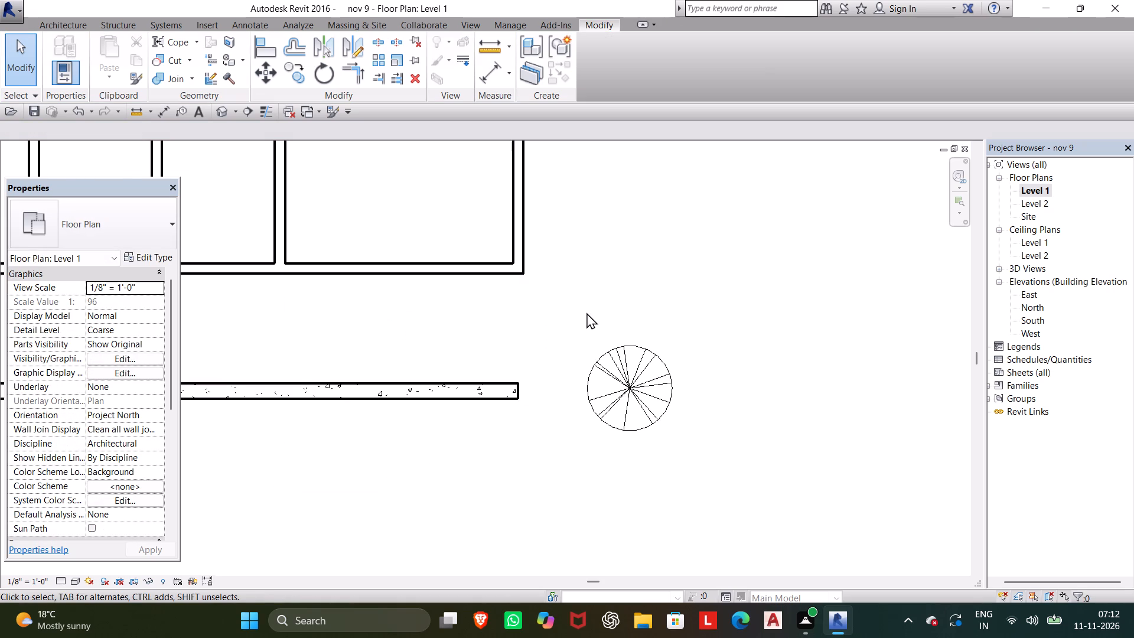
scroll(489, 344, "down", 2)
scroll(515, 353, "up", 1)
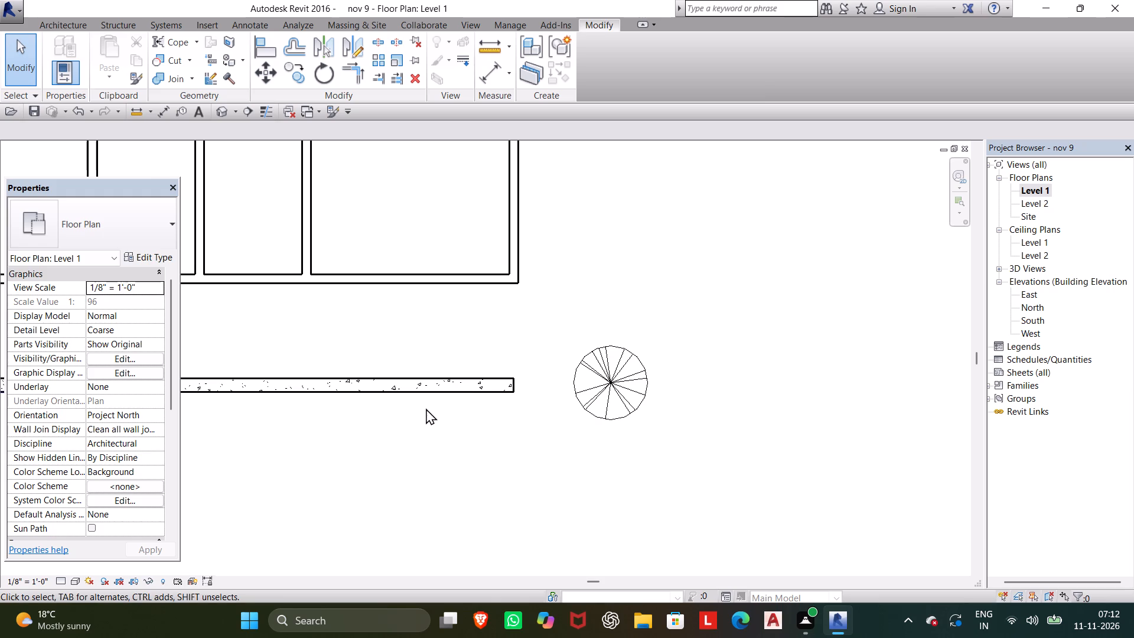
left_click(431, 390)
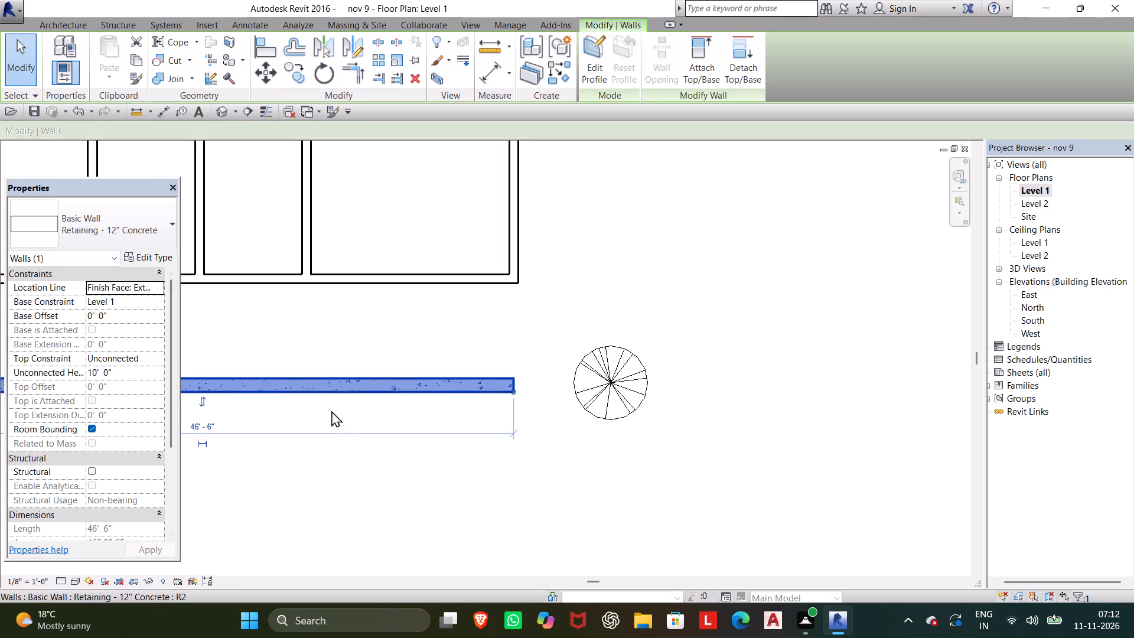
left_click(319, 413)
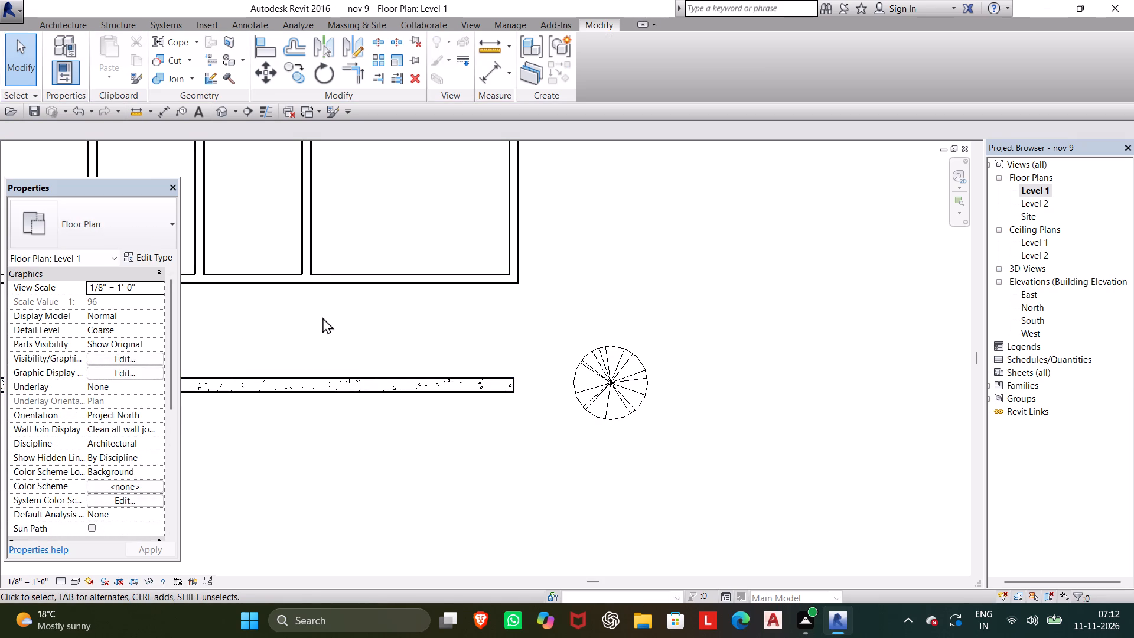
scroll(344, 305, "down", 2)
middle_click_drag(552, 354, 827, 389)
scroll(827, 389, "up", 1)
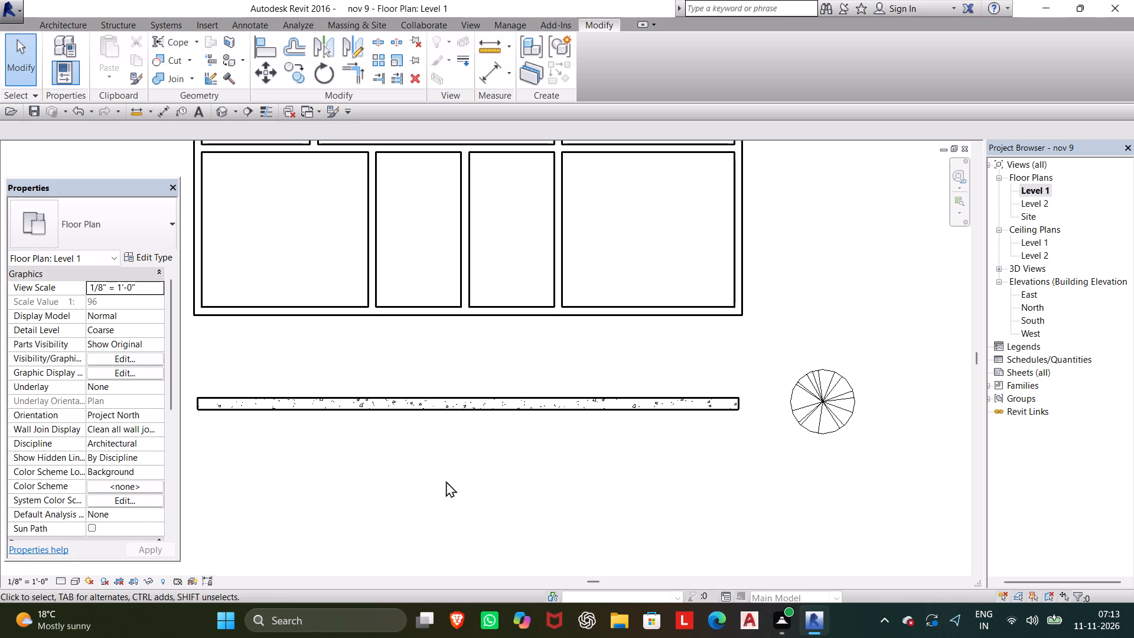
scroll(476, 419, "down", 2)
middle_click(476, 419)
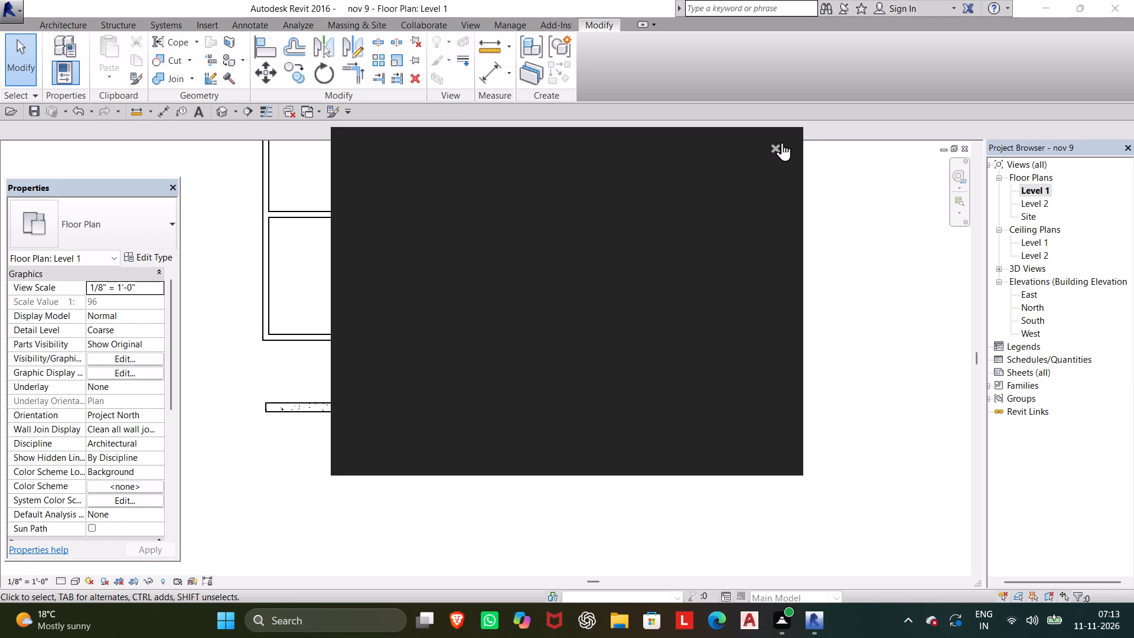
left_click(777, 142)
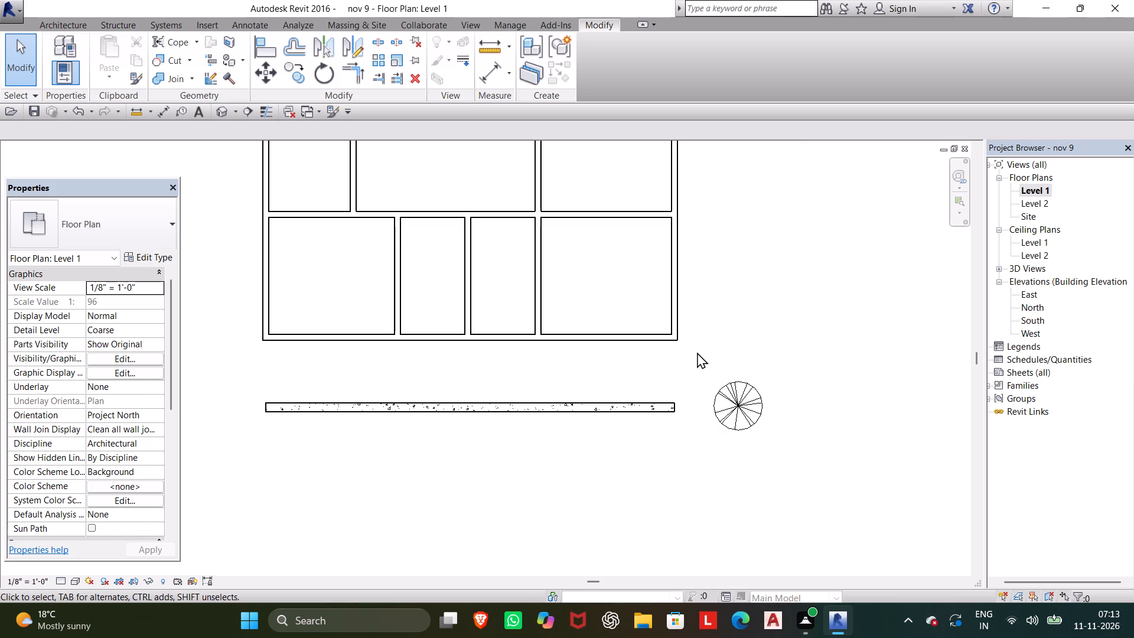
In the default 3D view, set the detached concrete retaining wall's unconnected height to 3' 0".
left_click(226, 107)
scroll(498, 367, "down", 8)
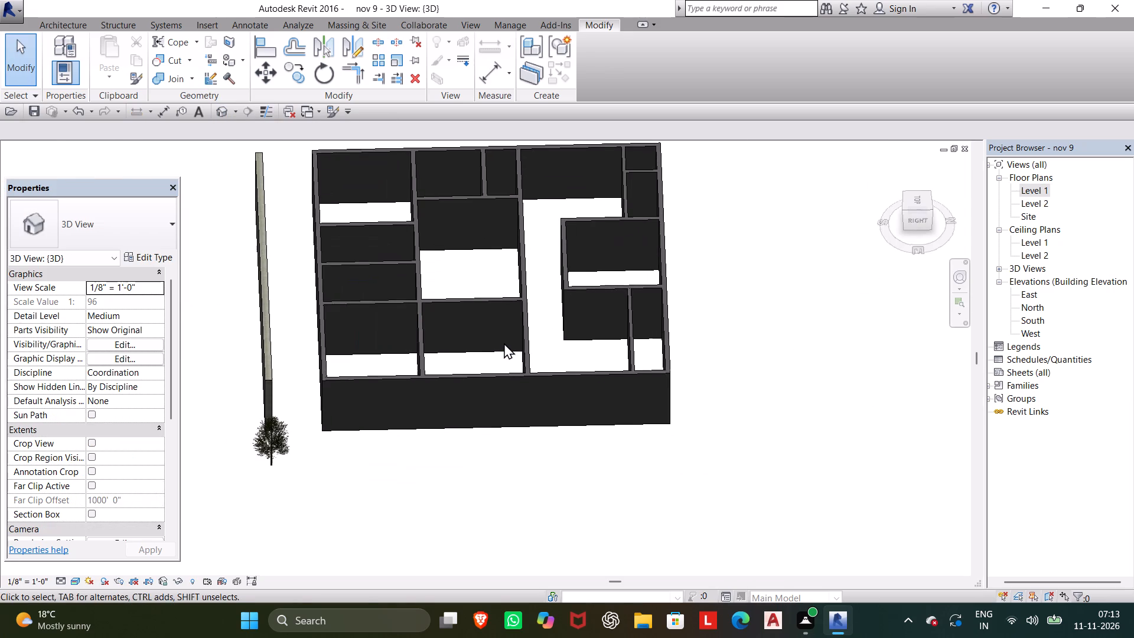
middle_click_drag(507, 343, 611, 291)
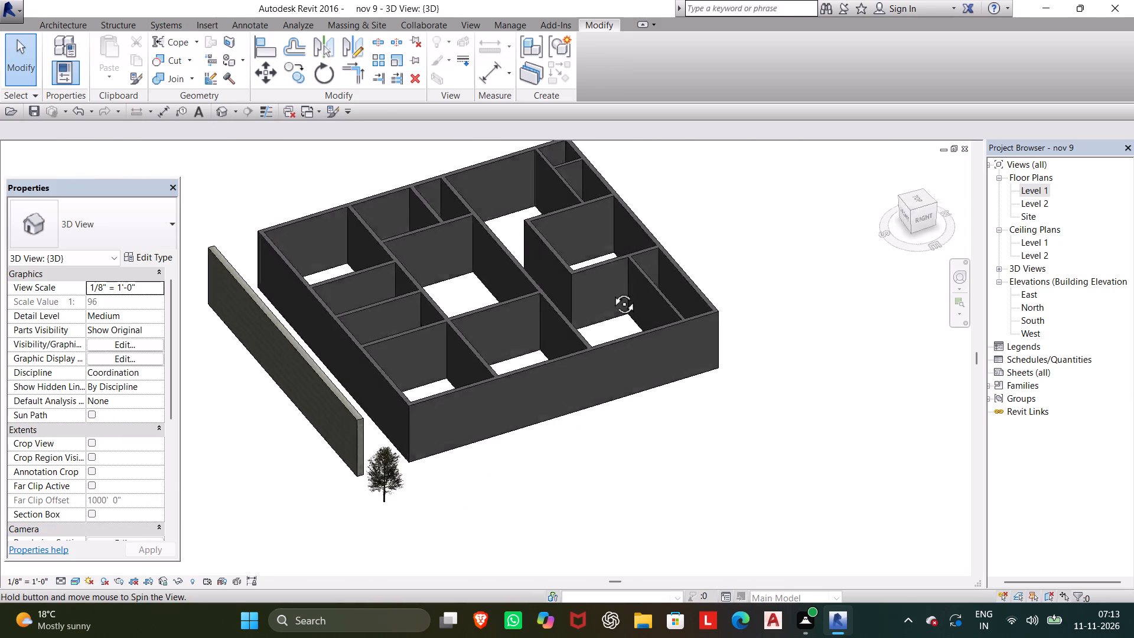
middle_click_drag(611, 291, 909, 269)
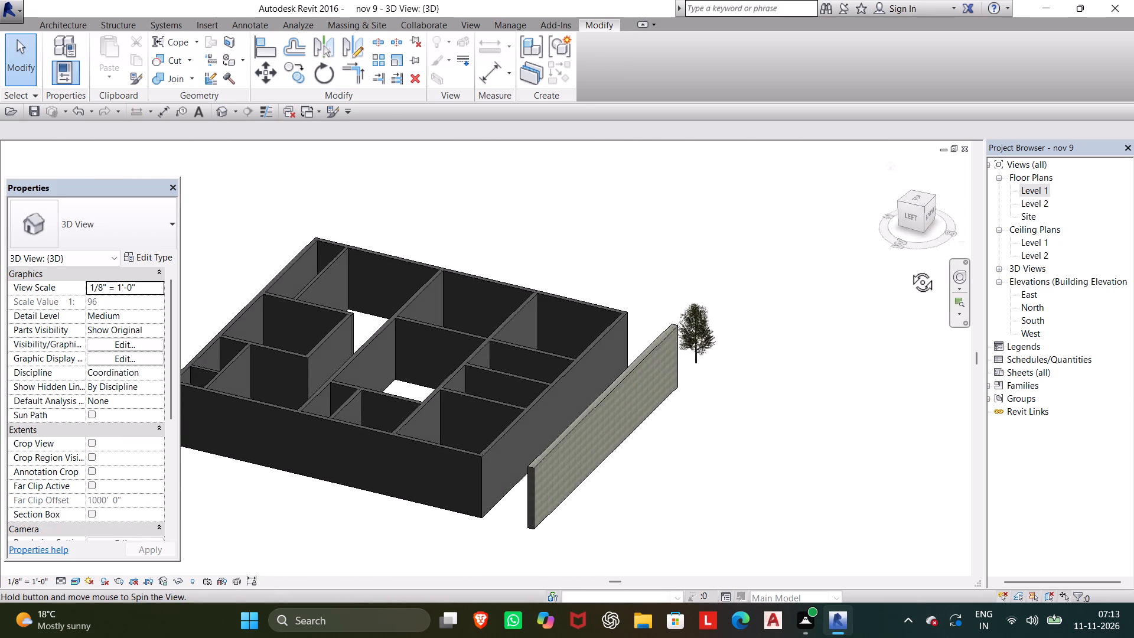
middle_click_drag(909, 269, 906, 269)
left_click(548, 481)
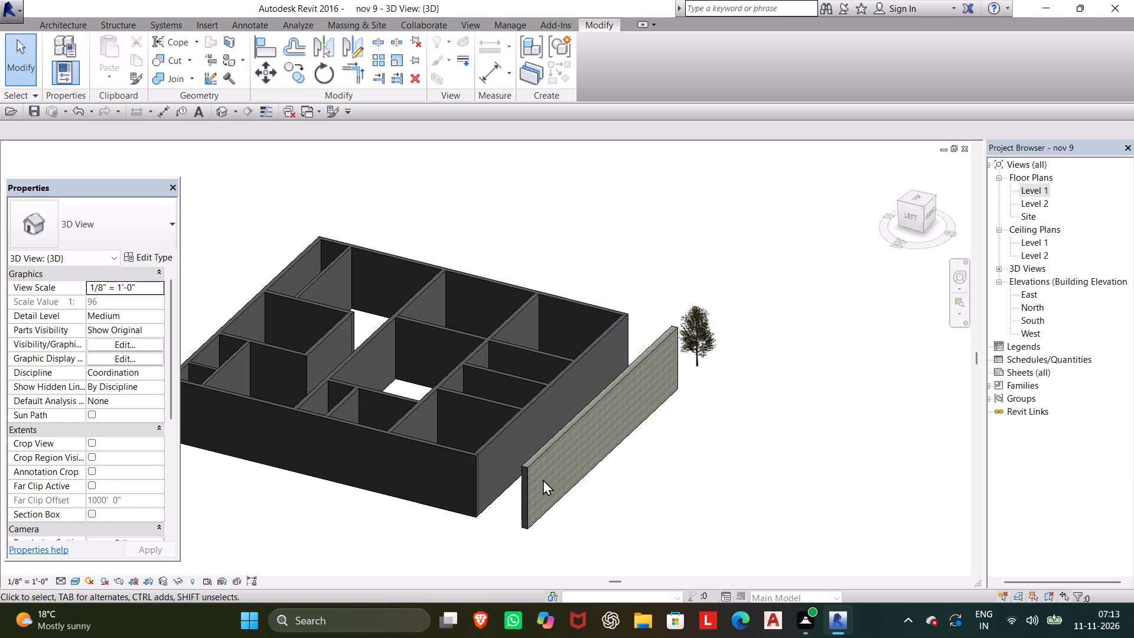
left_click(526, 471)
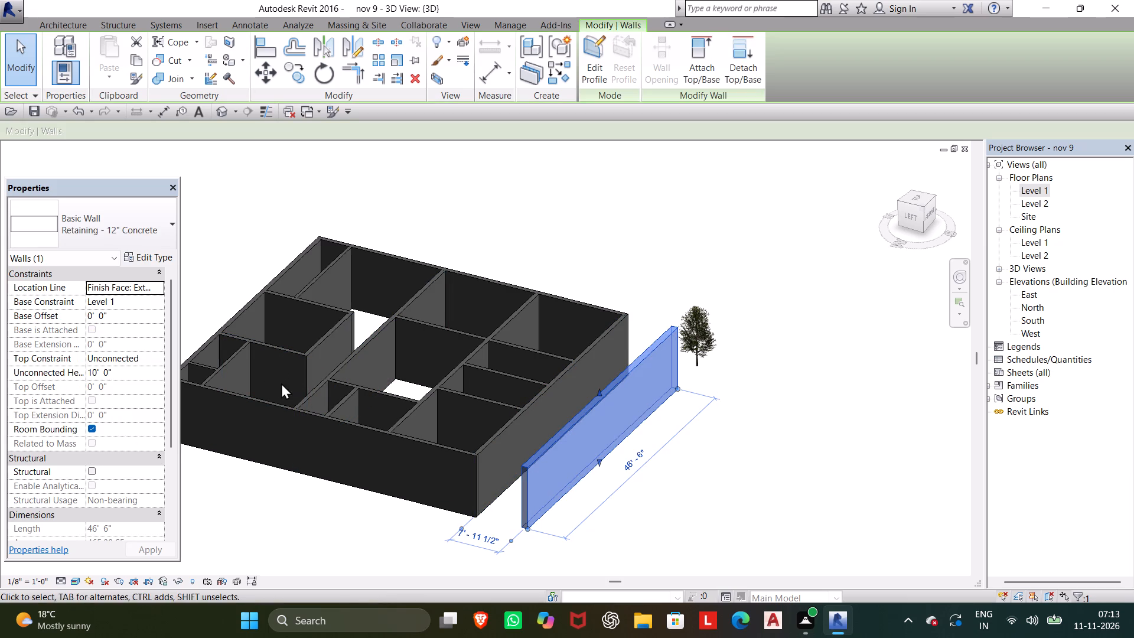
left_click_drag(120, 370, 102, 372)
left_click_drag(126, 371, 61, 385)
type("3'")
key("Return")
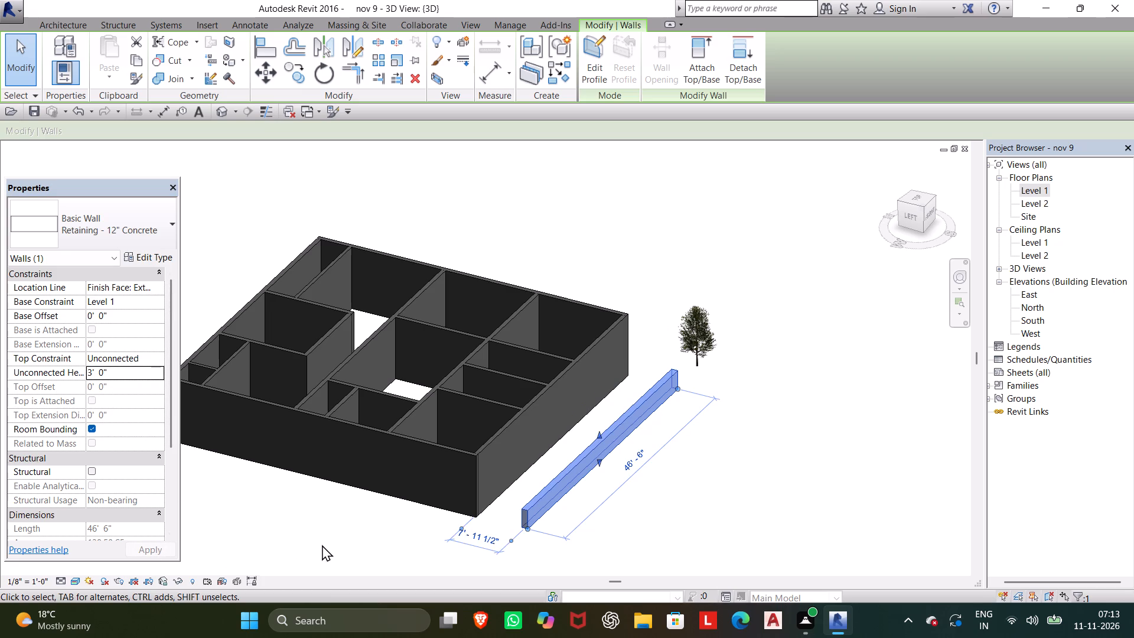
left_click(340, 542)
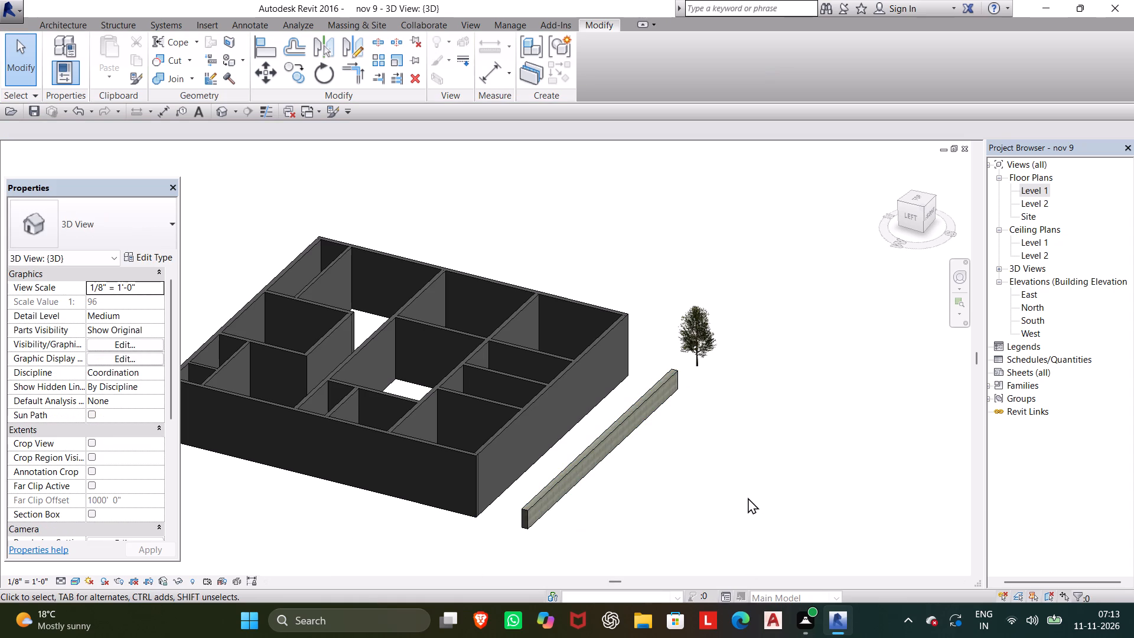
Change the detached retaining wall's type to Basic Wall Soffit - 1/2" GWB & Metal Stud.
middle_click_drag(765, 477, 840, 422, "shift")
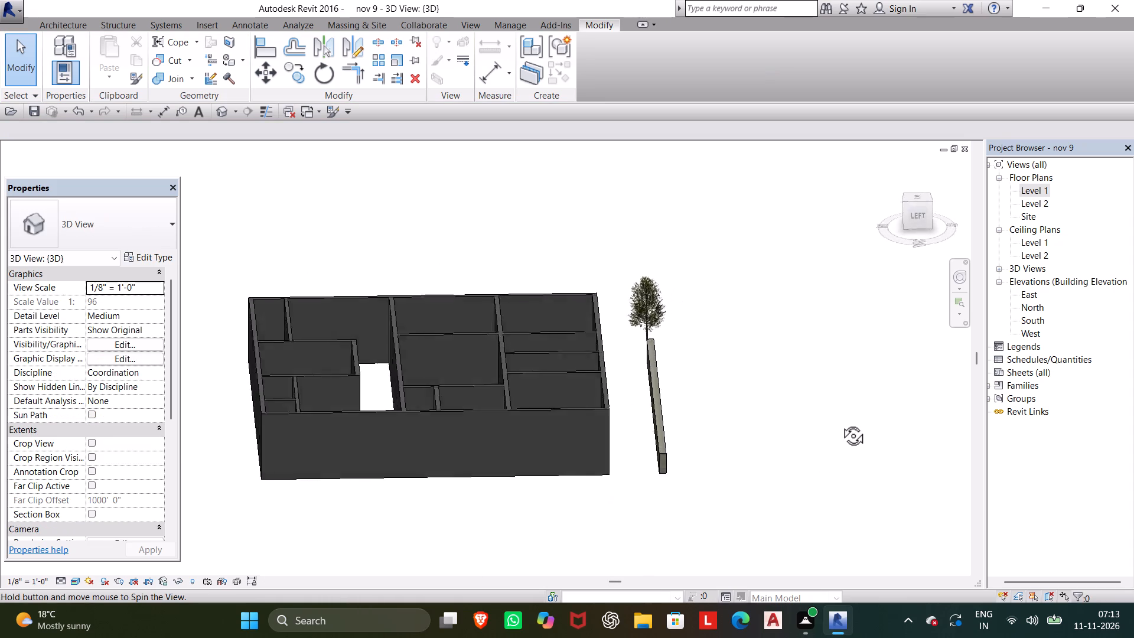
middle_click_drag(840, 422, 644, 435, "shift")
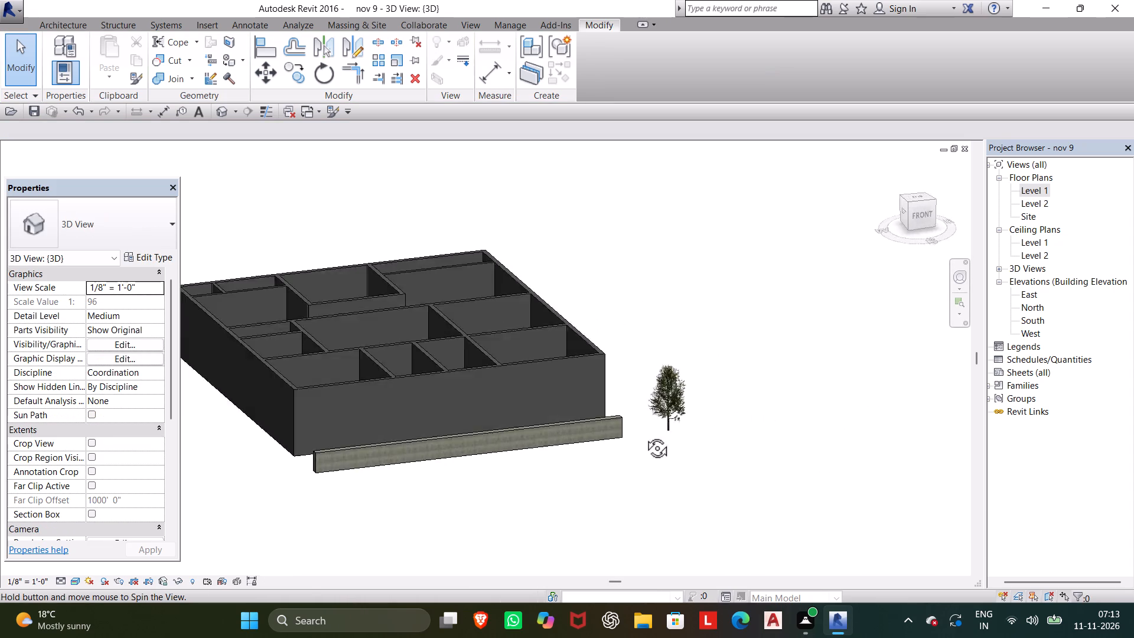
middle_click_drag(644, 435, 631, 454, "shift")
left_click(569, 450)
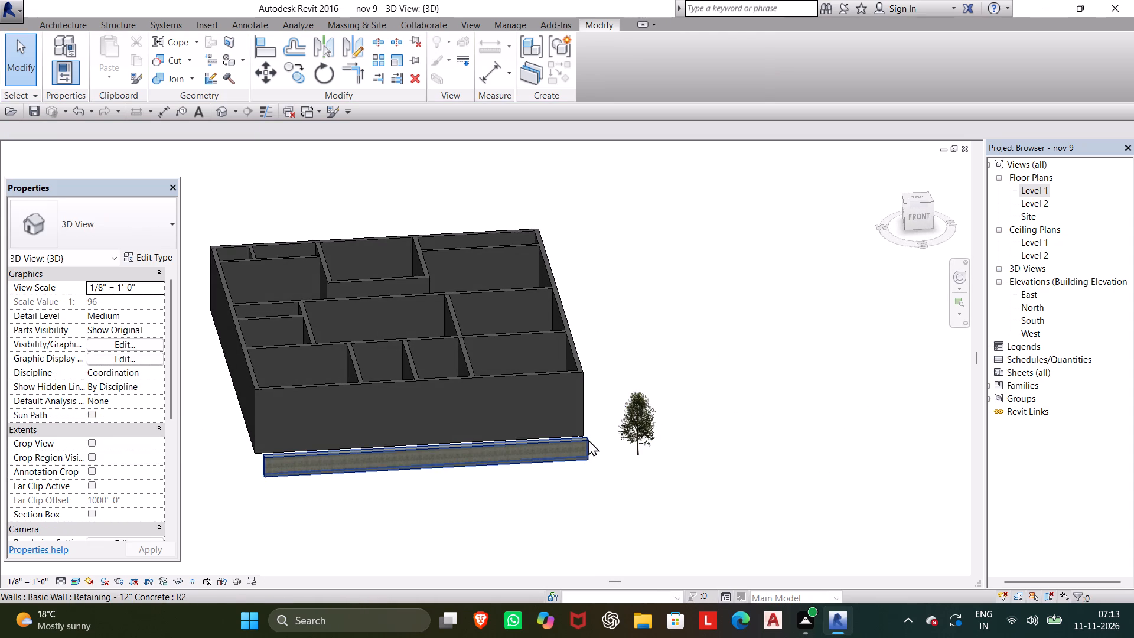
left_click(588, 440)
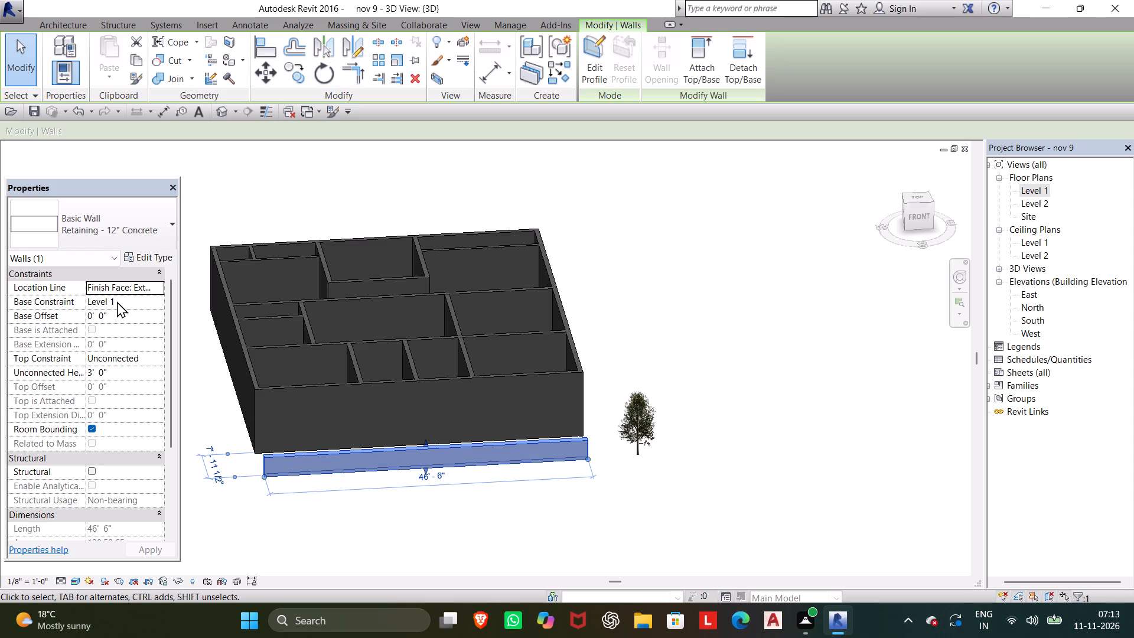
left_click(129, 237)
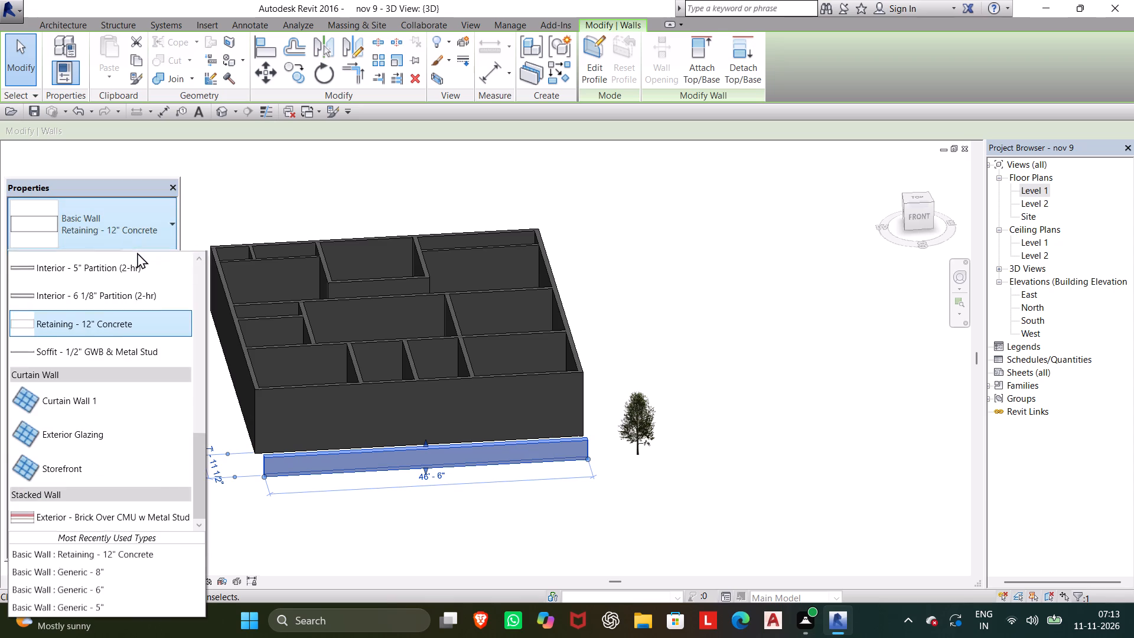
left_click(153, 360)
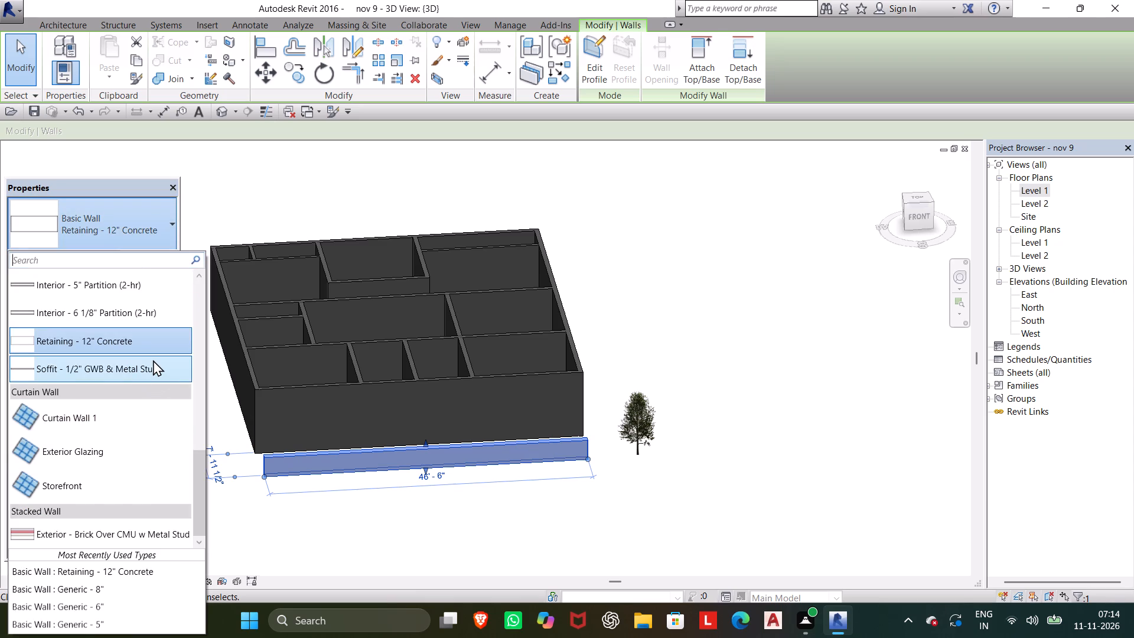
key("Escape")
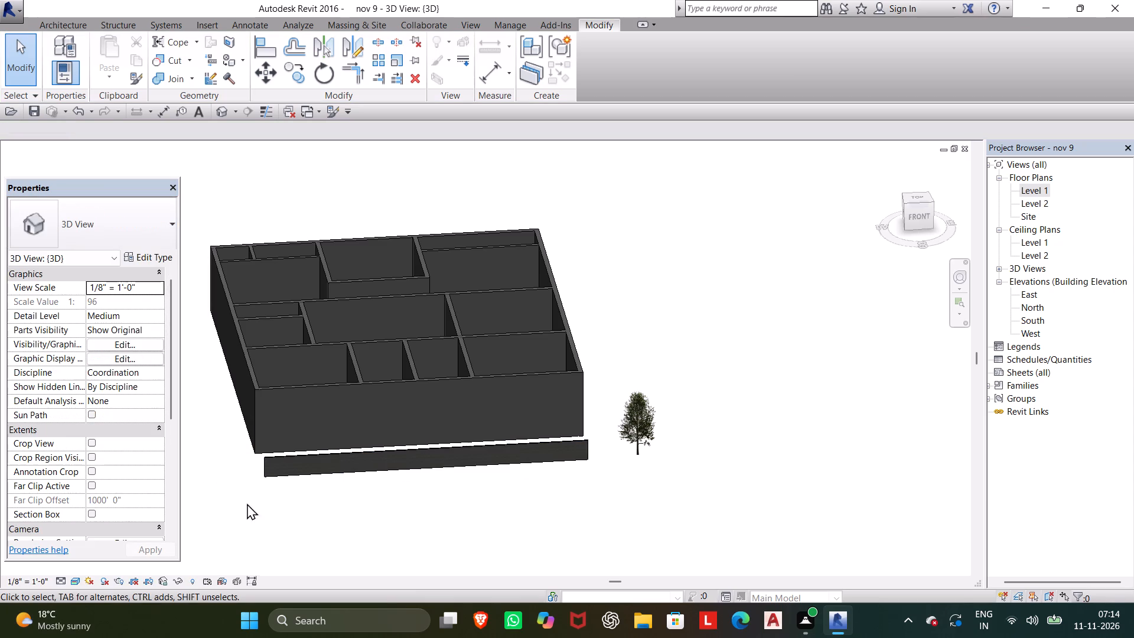
Delete the detached low wall south of the building in the 3D view.
middle_click_drag(351, 542, 474, 531, "shift")
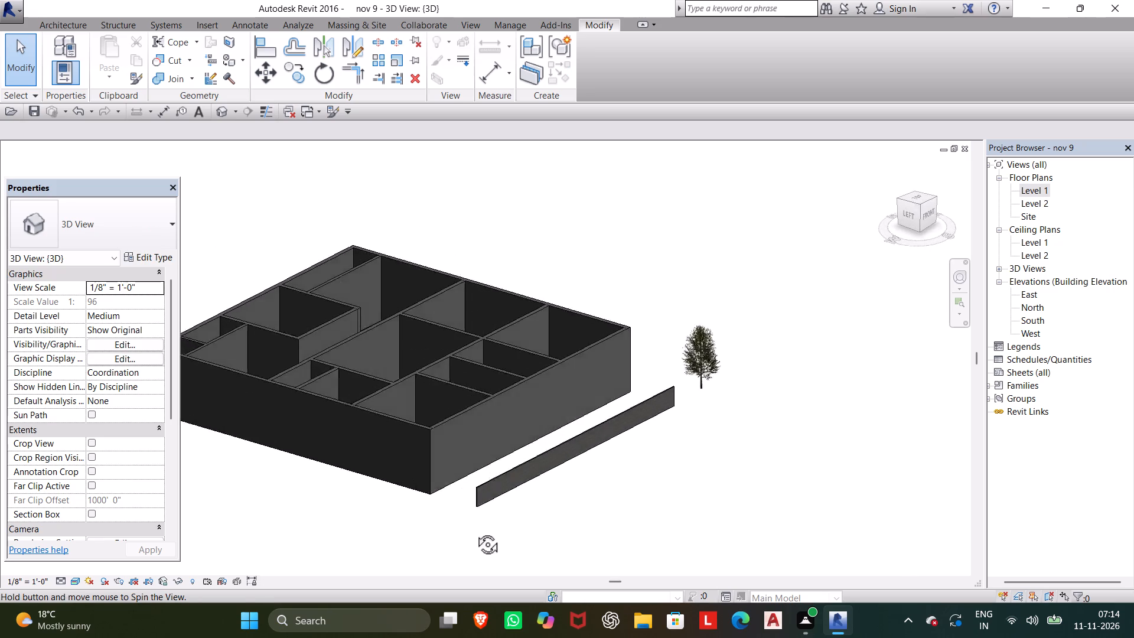
middle_click_drag(474, 531, 500, 522, "shift")
scroll(521, 486, "up", 1)
middle_click_drag(522, 486, 603, 476, "shift")
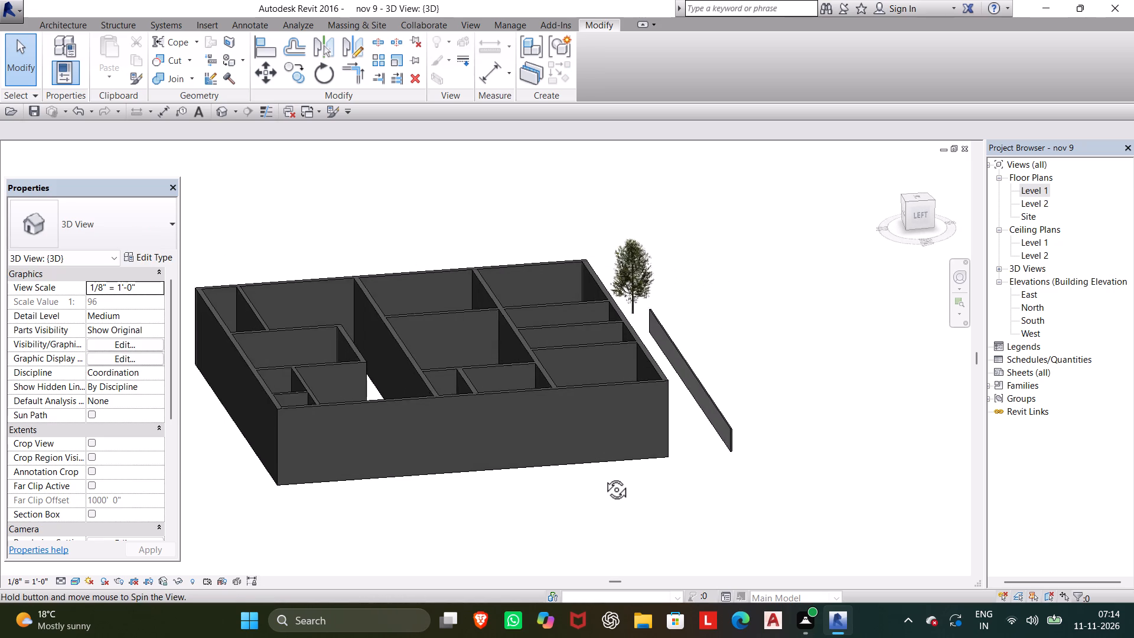
middle_click_drag(603, 476, 602, 476, "shift")
scroll(761, 478, "up", 11)
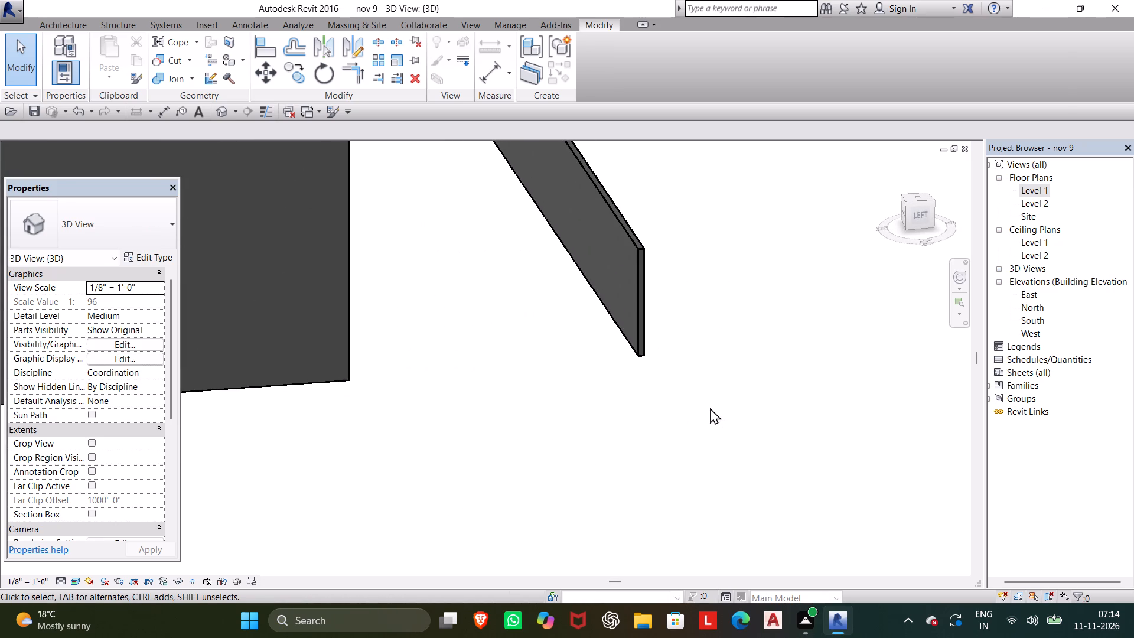
middle_click_drag(707, 406, 683, 494)
scroll(685, 491, "down", 5)
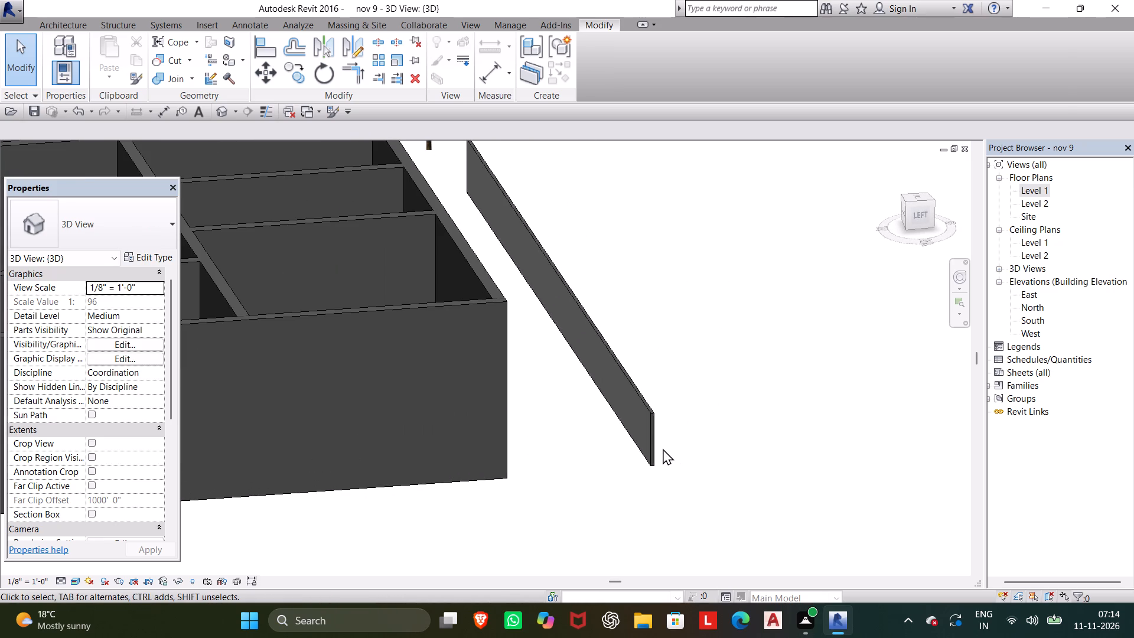
left_click(653, 438)
key("Delete")
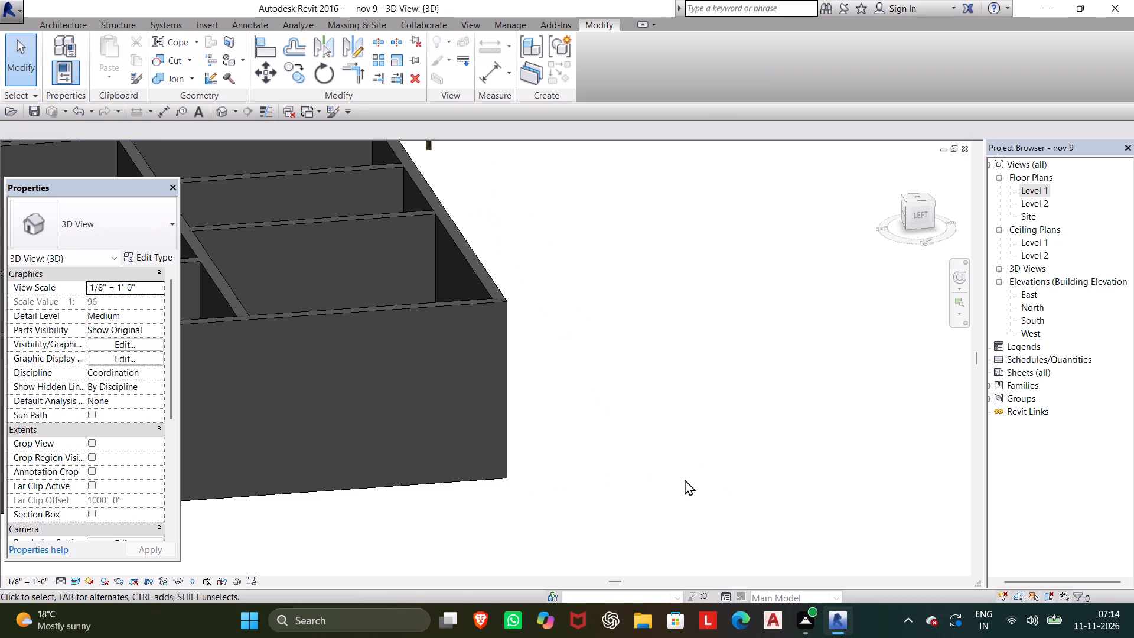
Open the Level 1 floor plan with the whole building in view.
scroll(690, 489, "down", 4)
middle_click_drag(696, 486, 753, 491)
scroll(751, 474, "down", 2)
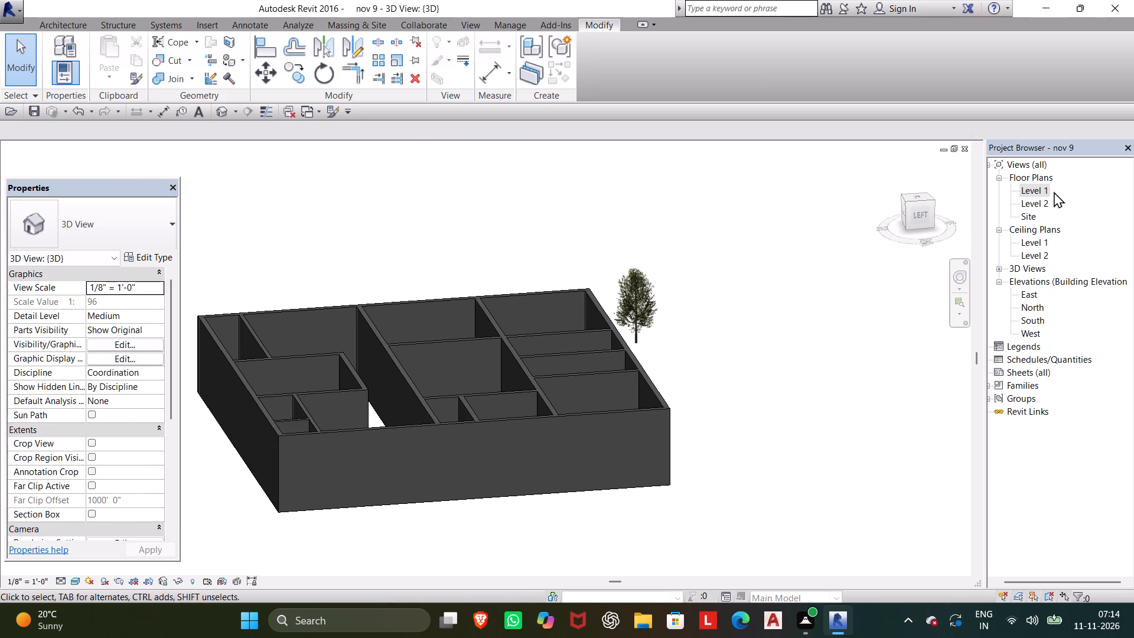
left_click_drag(1044, 191, 1038, 187)
left_click(1038, 187)
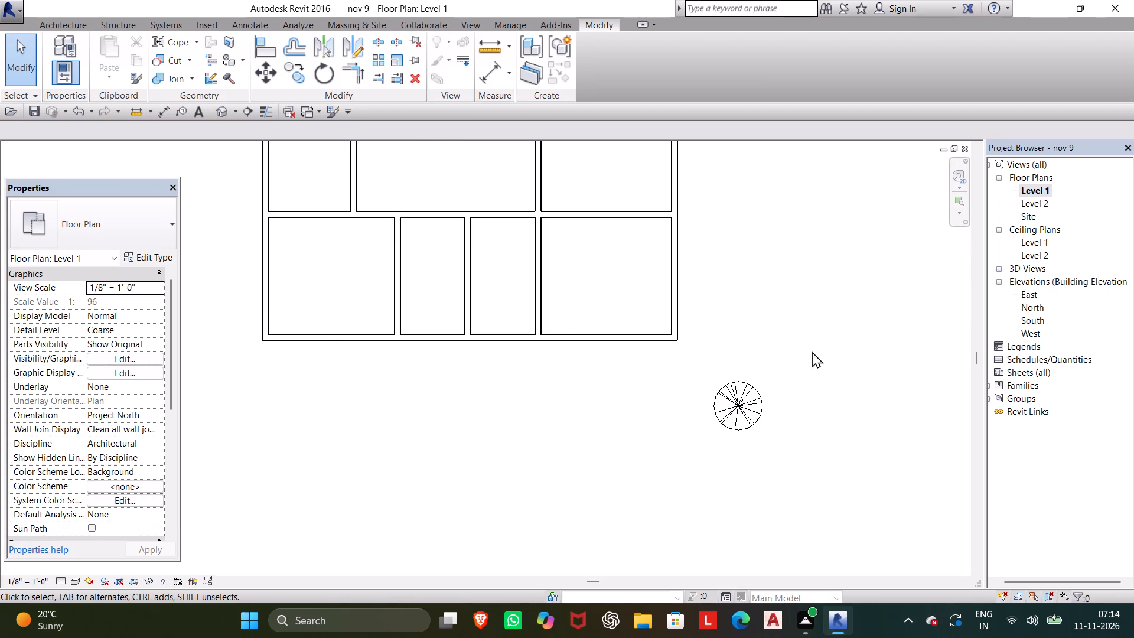
scroll(812, 351, "down", 6)
middle_click_drag(778, 347, 748, 382)
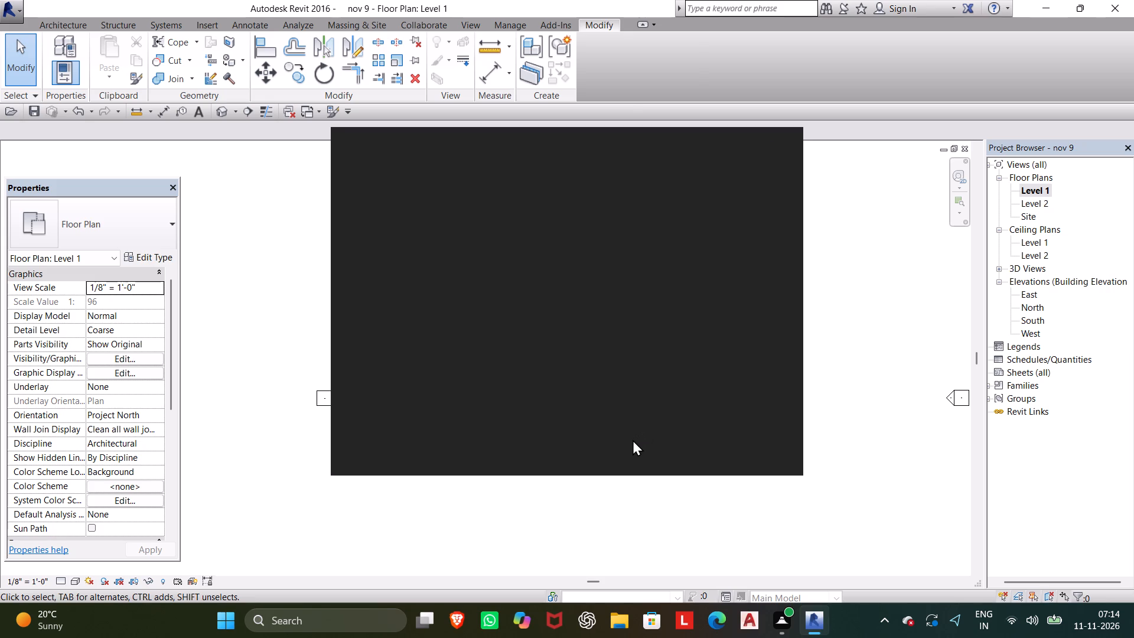
left_click(778, 148)
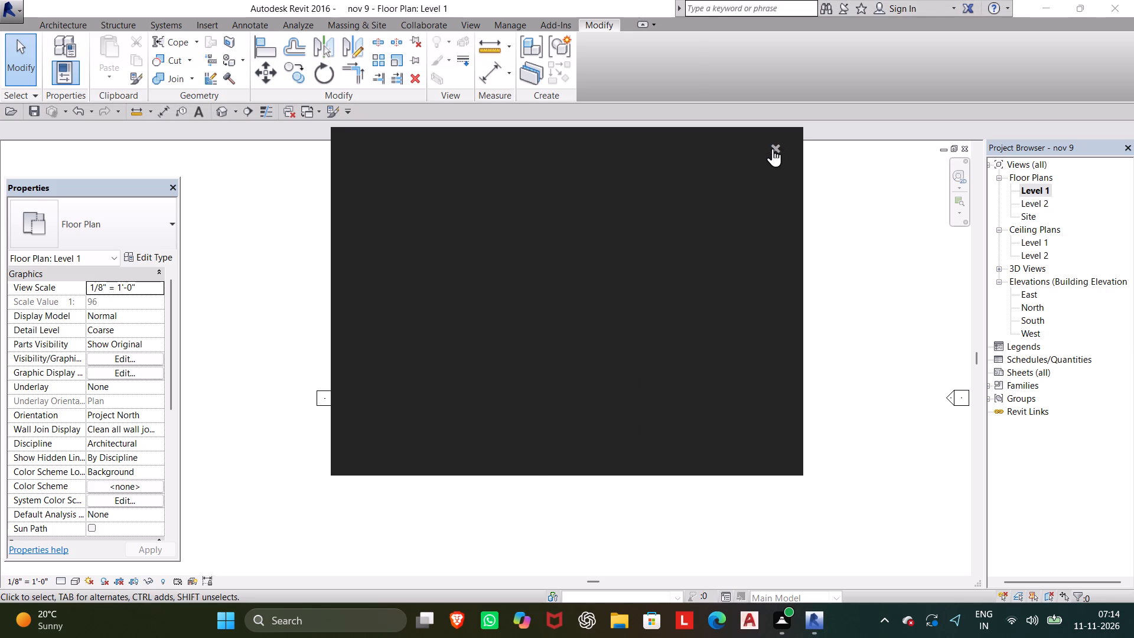
Start a Generic - 12" floor on Level 1 and sketch a rectangular boundary along the exterior walls' outer faces, corner to corner.
left_click(56, 19)
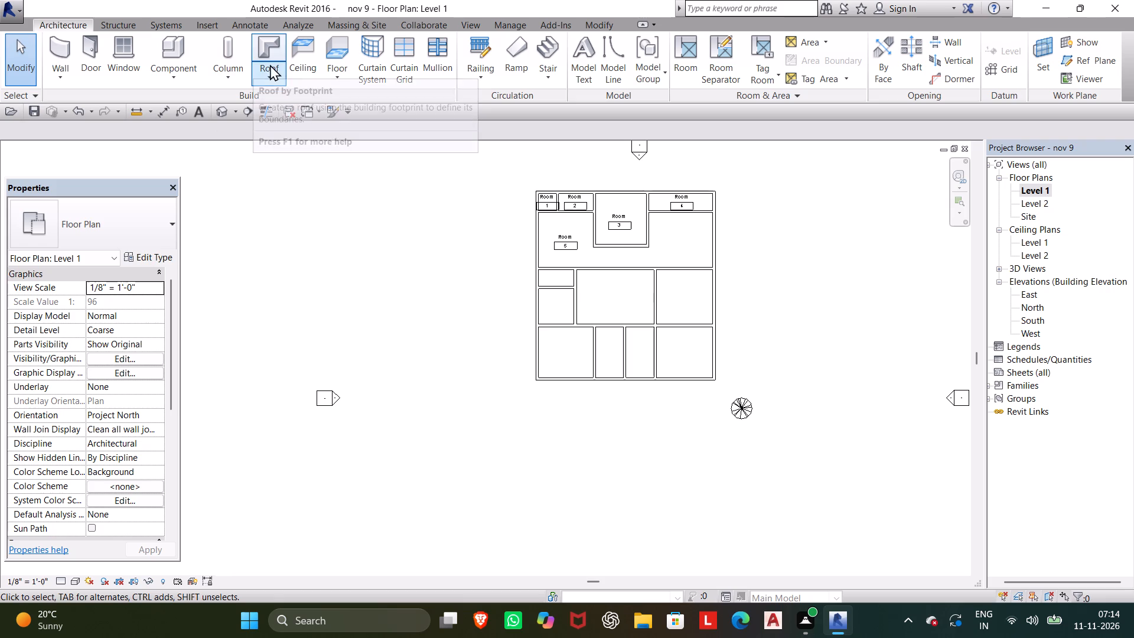
left_click(334, 69)
left_click(334, 69)
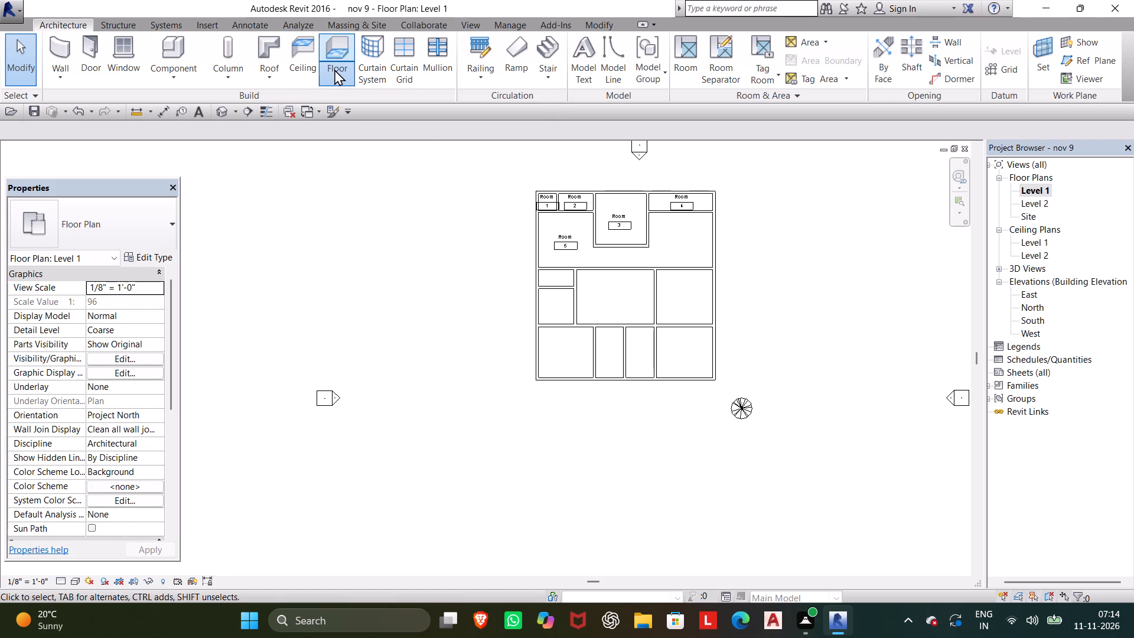
left_click(338, 49)
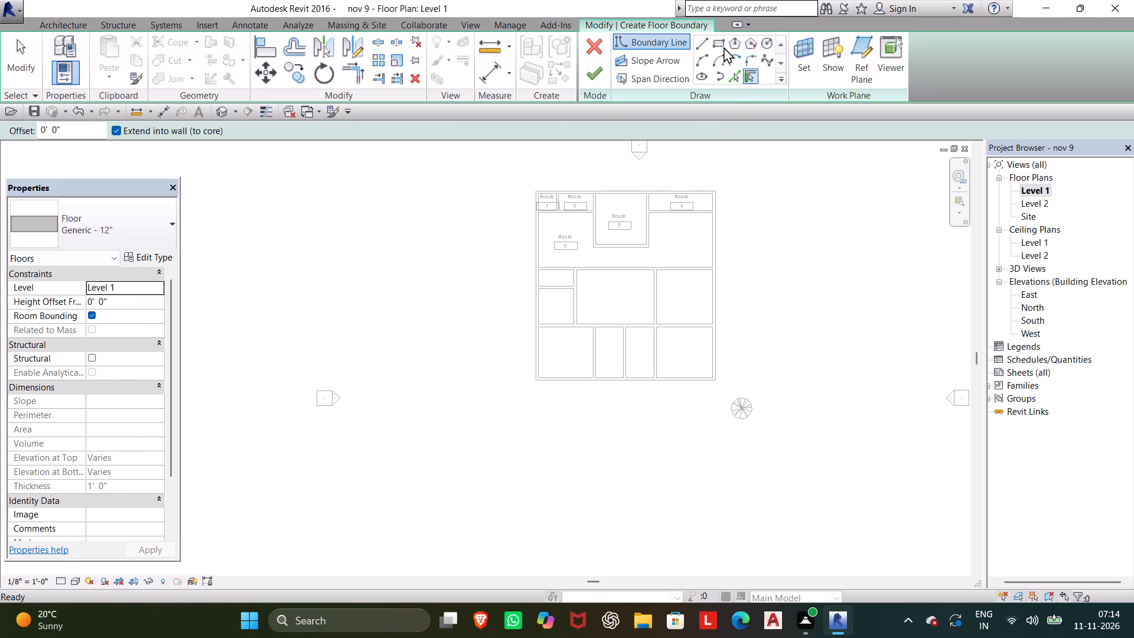
left_click(717, 43)
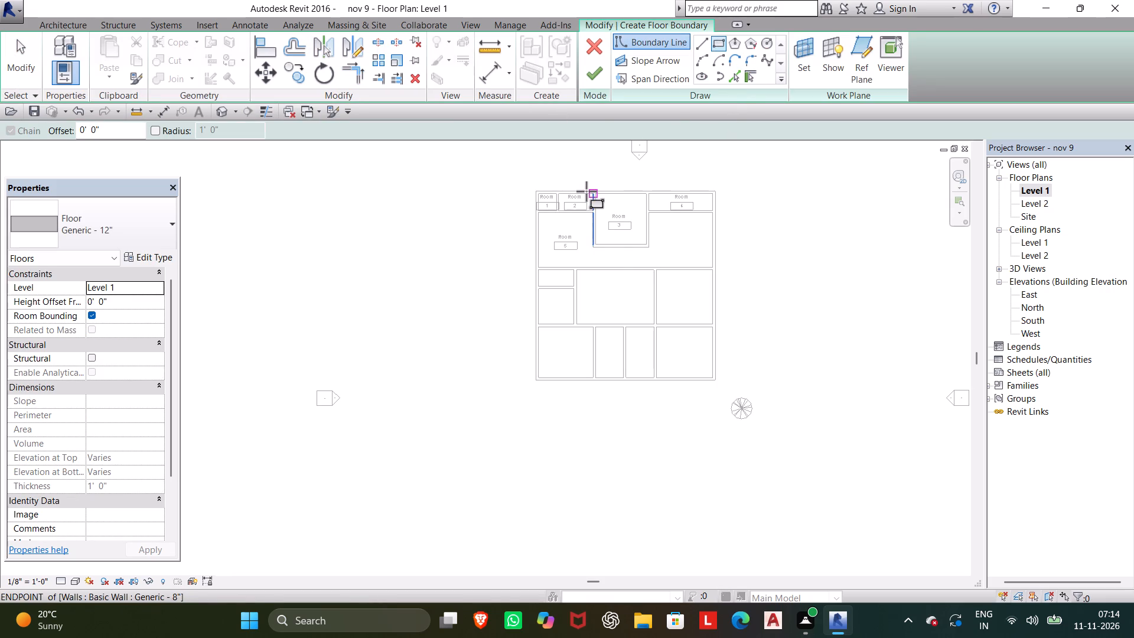
scroll(585, 191, "up", 7)
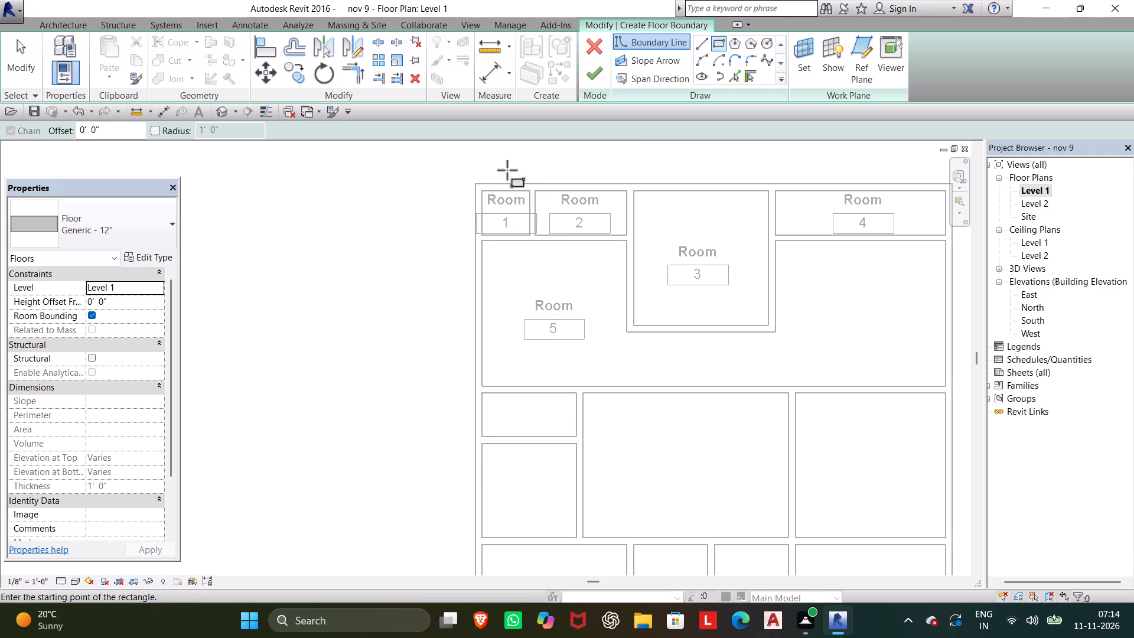
scroll(461, 187, "up", 5)
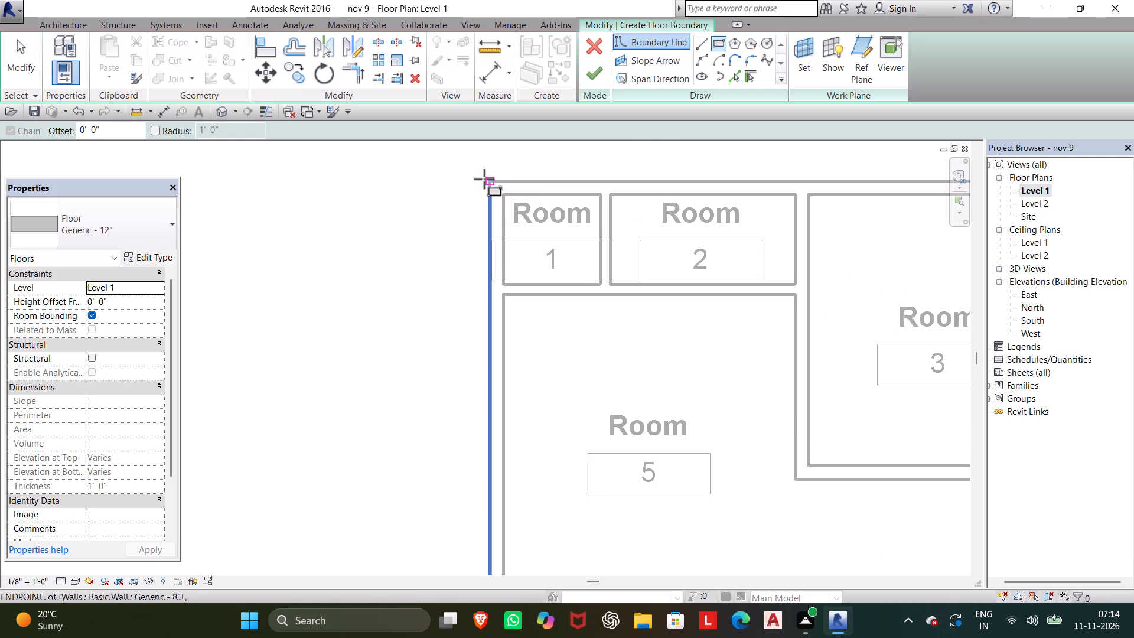
left_click(488, 181)
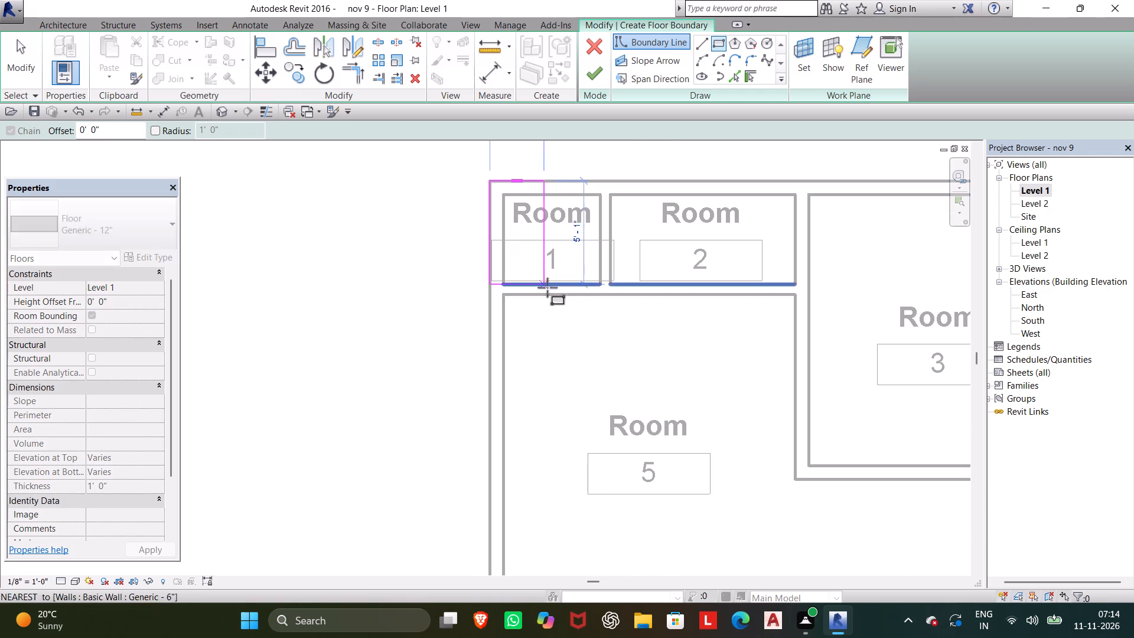
scroll(711, 494, "down", 6)
middle_click_drag(718, 494, 292, 268)
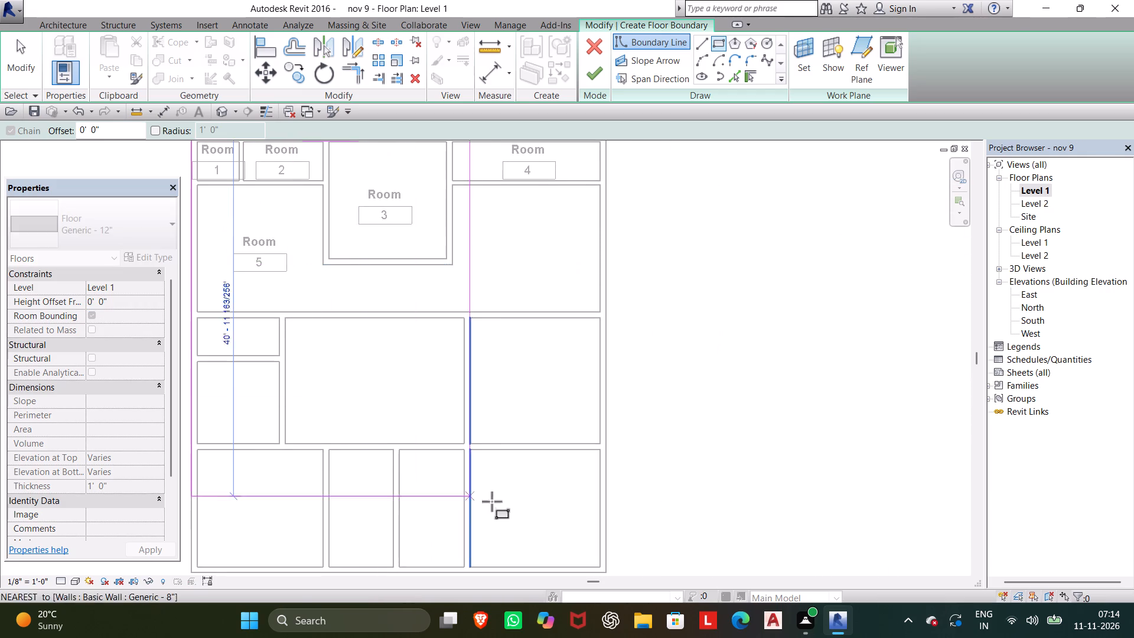
scroll(545, 520, "down", 2)
middle_click_drag(550, 522, 700, 421)
scroll(727, 485, "up", 4)
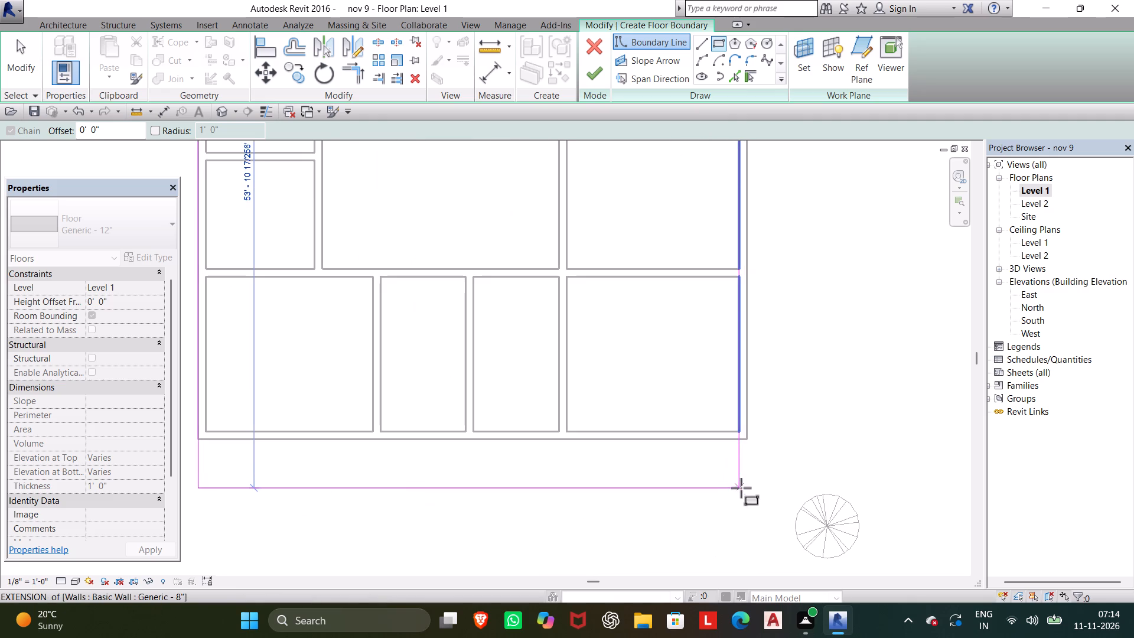
left_click(751, 444)
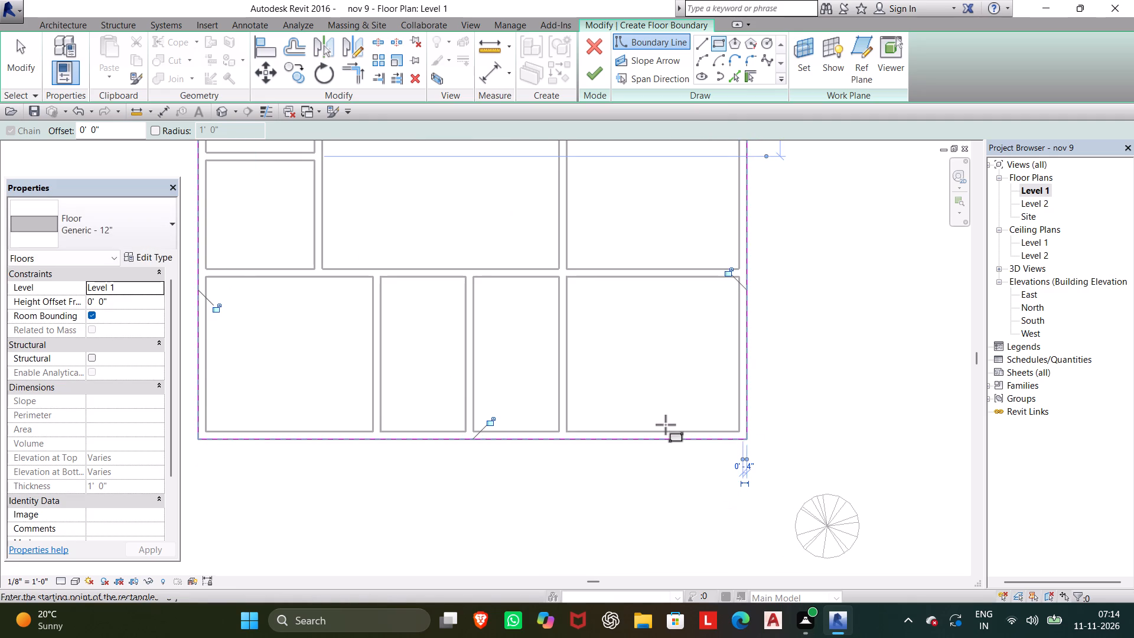
key("Escape")
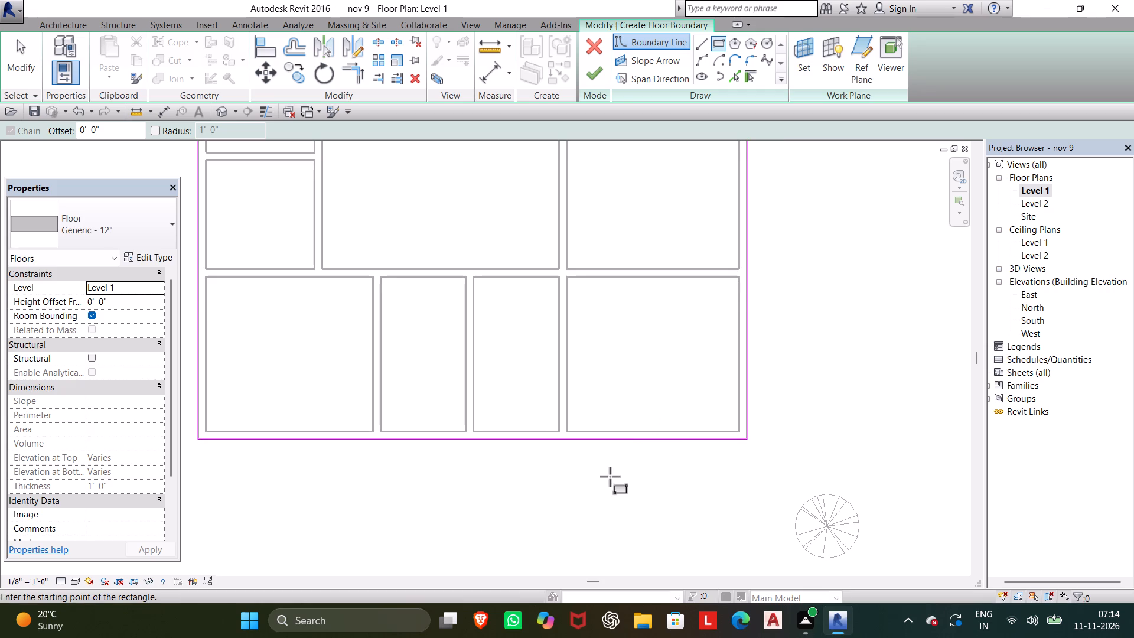
key("Escape")
key("Escape")
key("Escape")
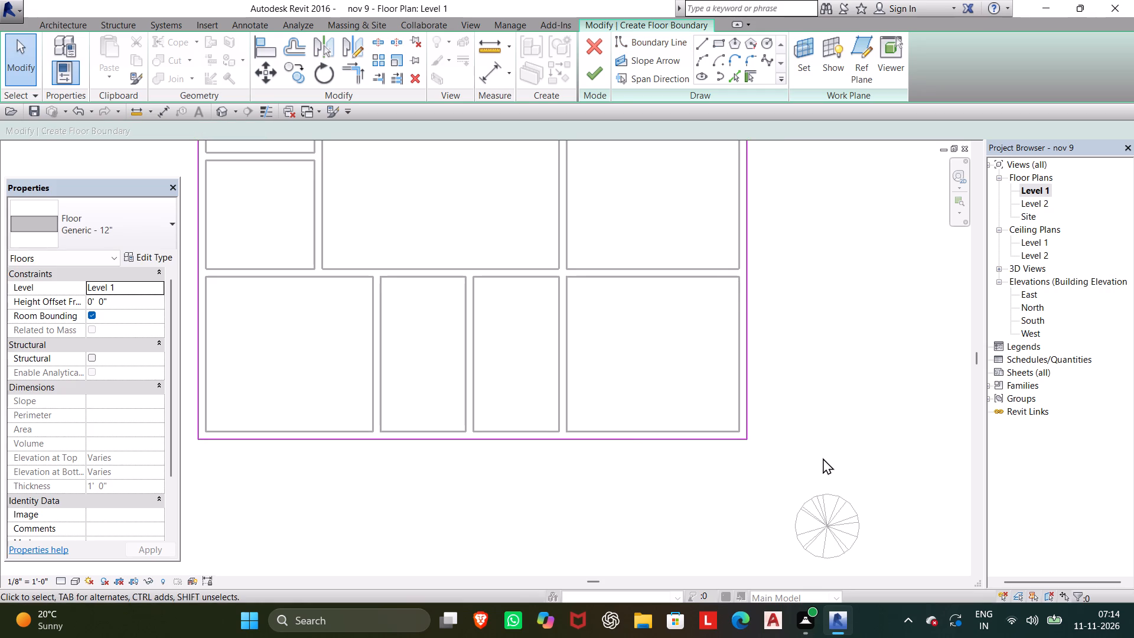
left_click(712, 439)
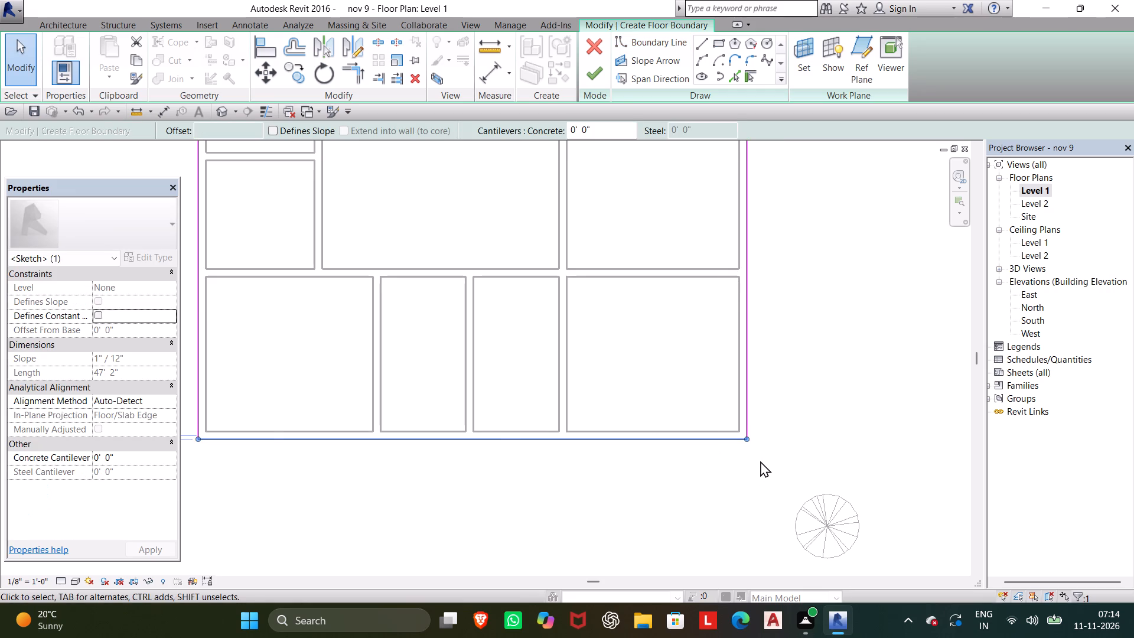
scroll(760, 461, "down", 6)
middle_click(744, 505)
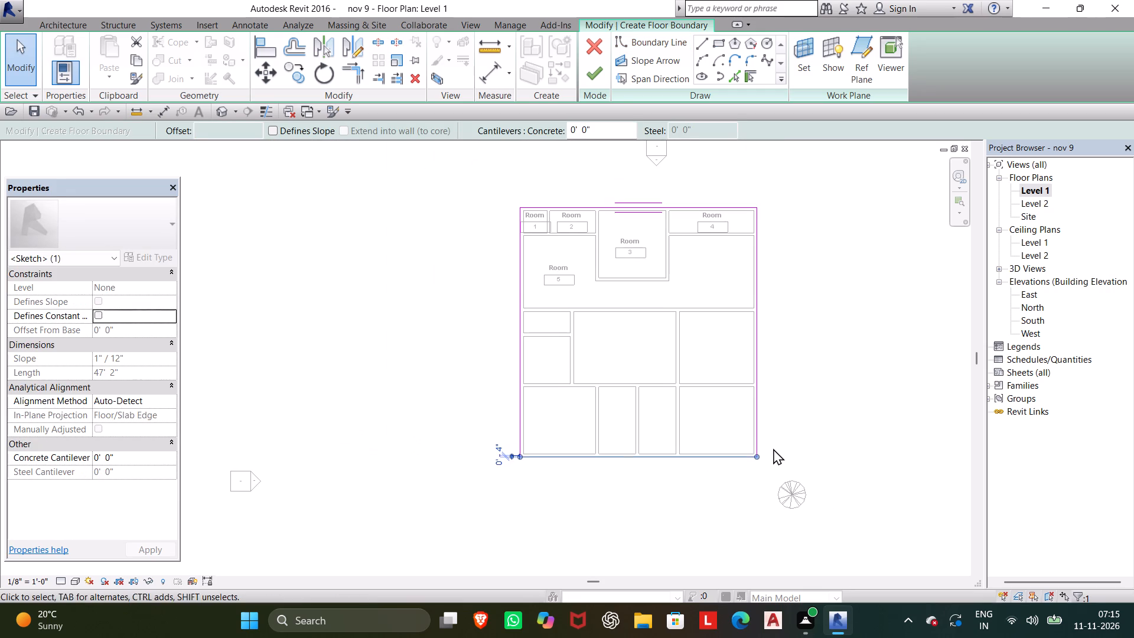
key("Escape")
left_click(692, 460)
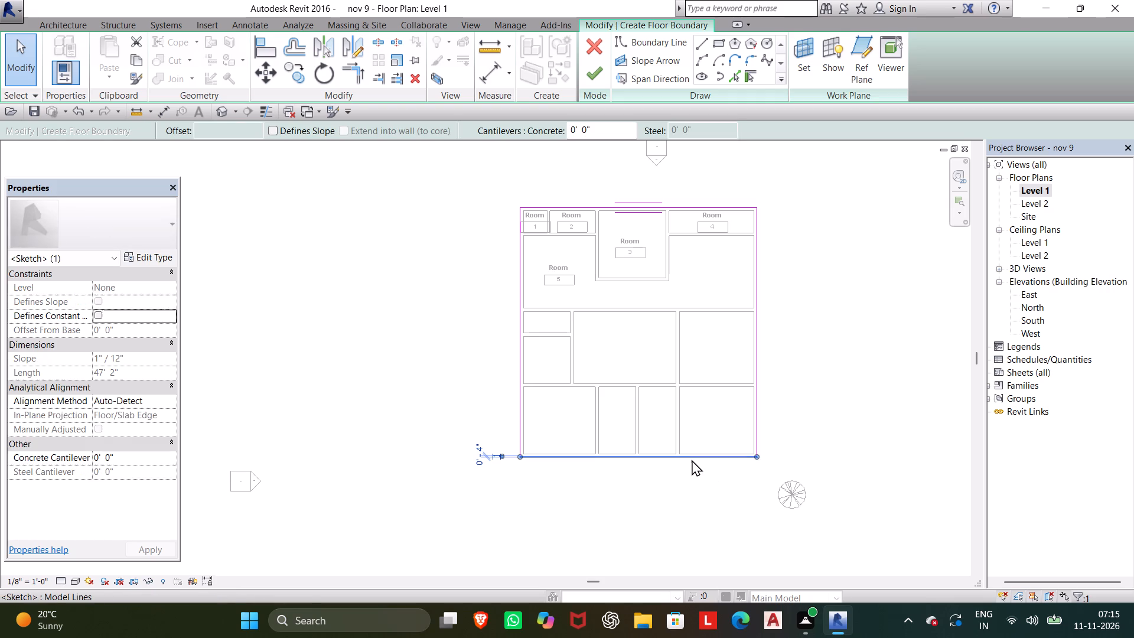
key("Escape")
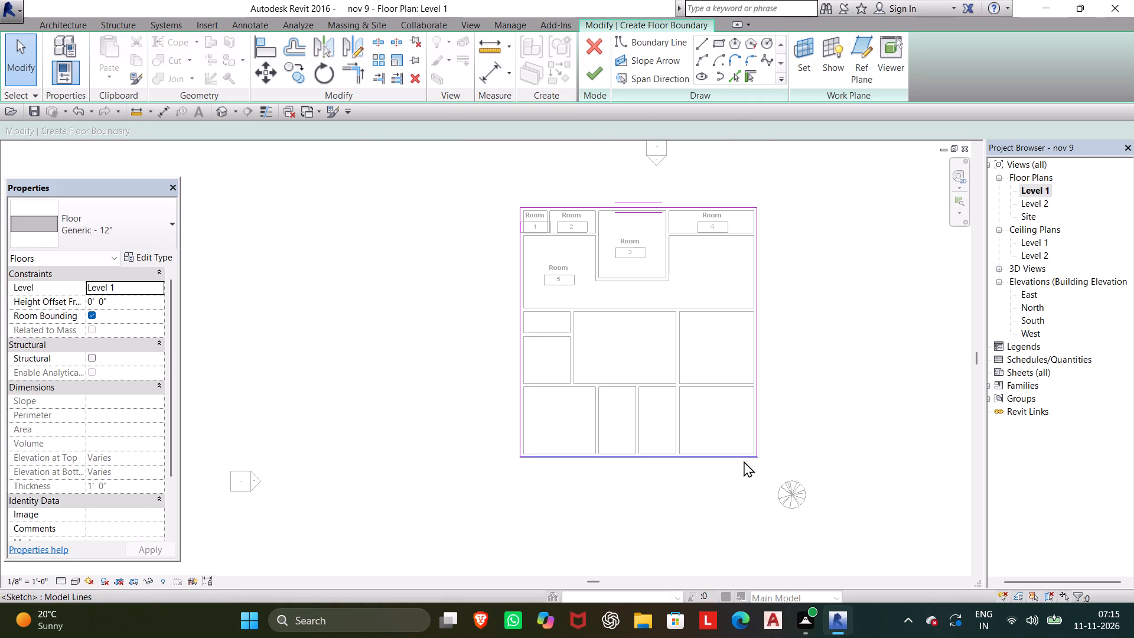
Move the floor sketch's south boundary line 7'5" outward, straight south of the exterior wall.
scroll(744, 461, "up", 5)
left_click(563, 451)
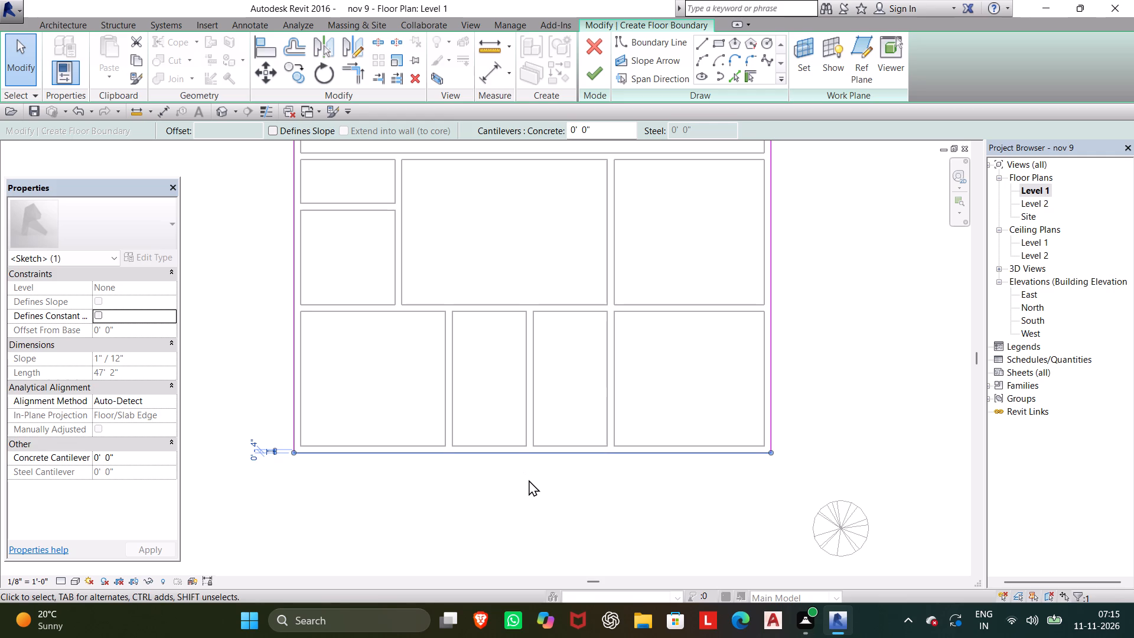
left_click(263, 77)
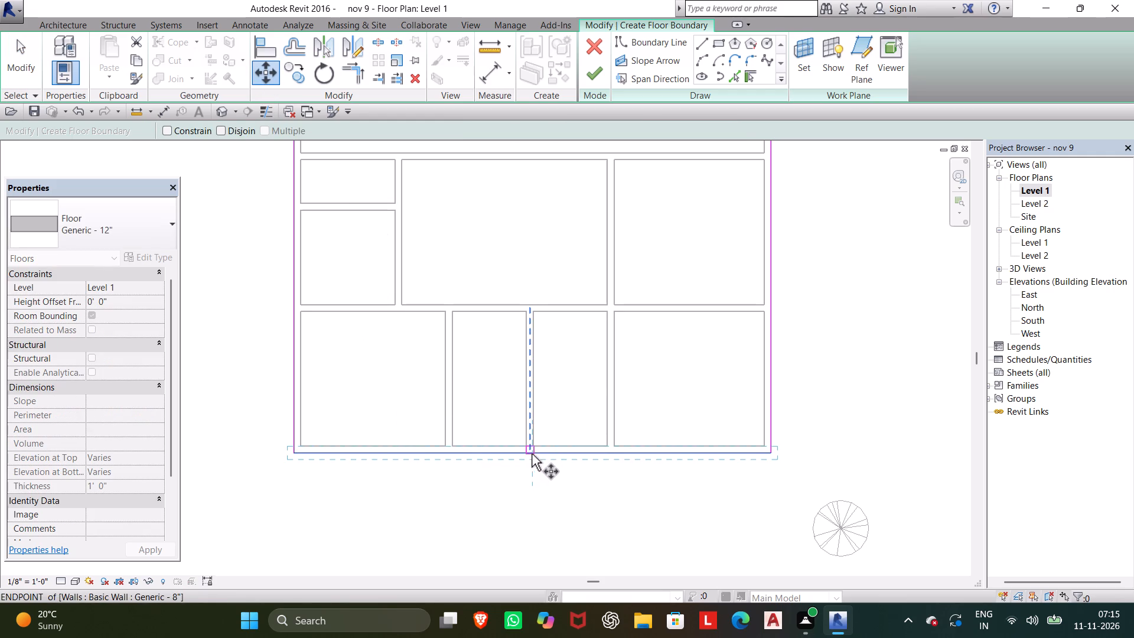
scroll(535, 457, "up", 5)
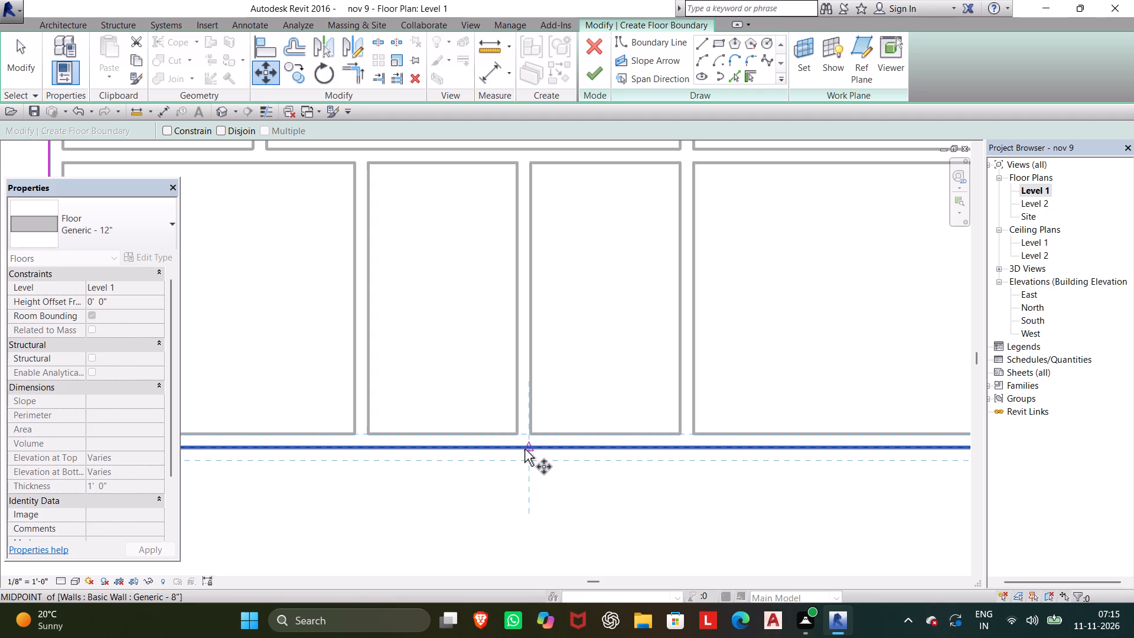
left_click(526, 447)
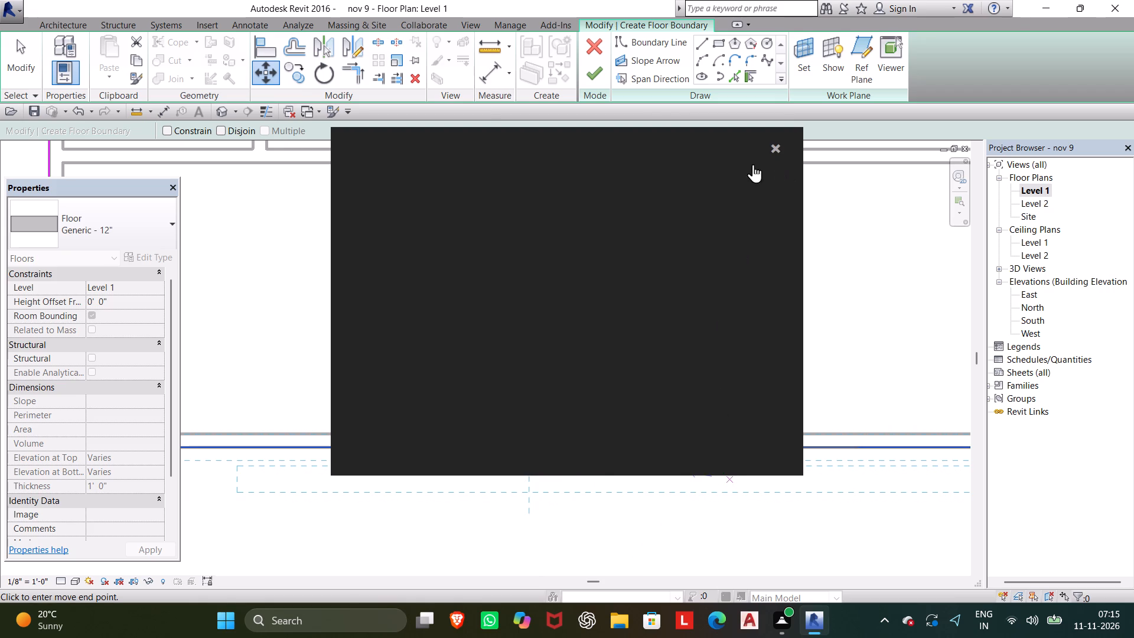
left_click(775, 147)
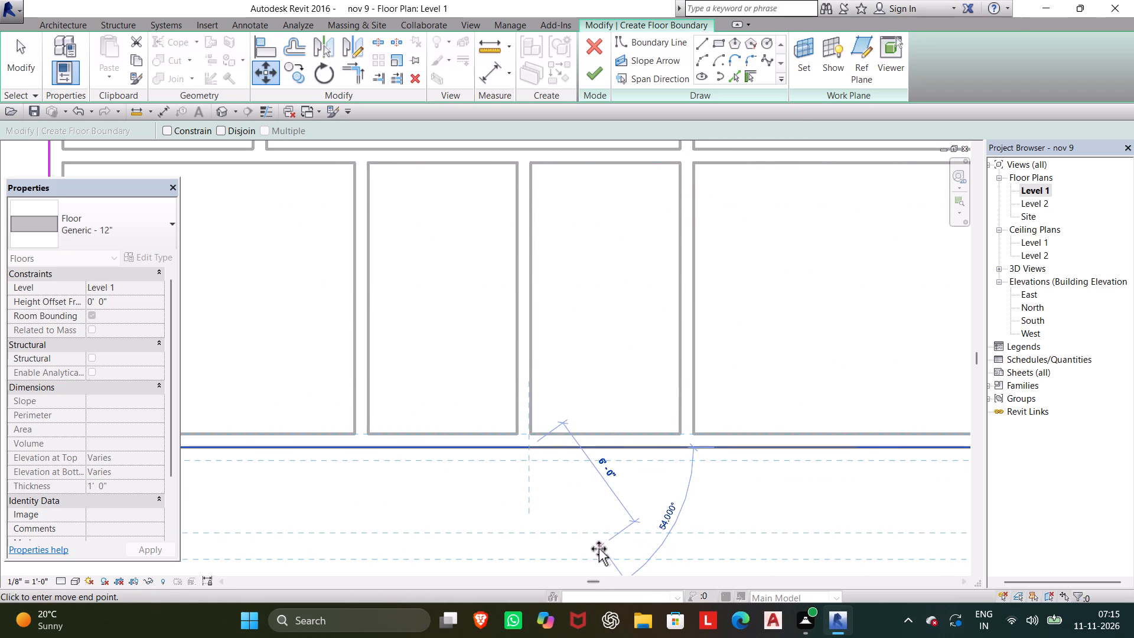
scroll(594, 550, "down", 1)
middle_click_drag(593, 519, 569, 358)
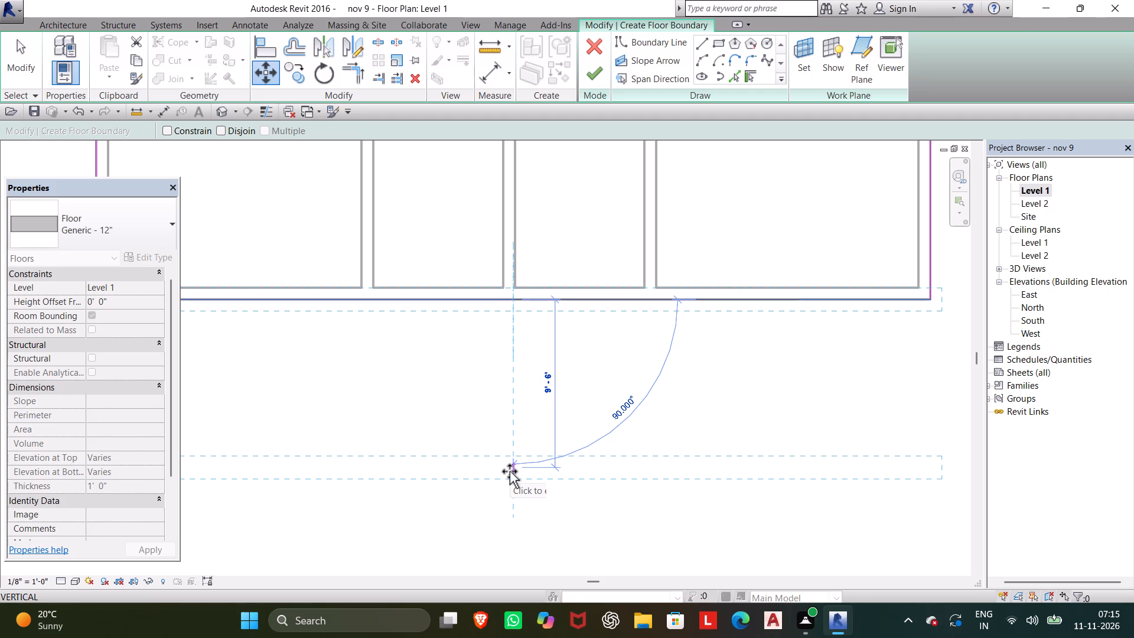
key("8")
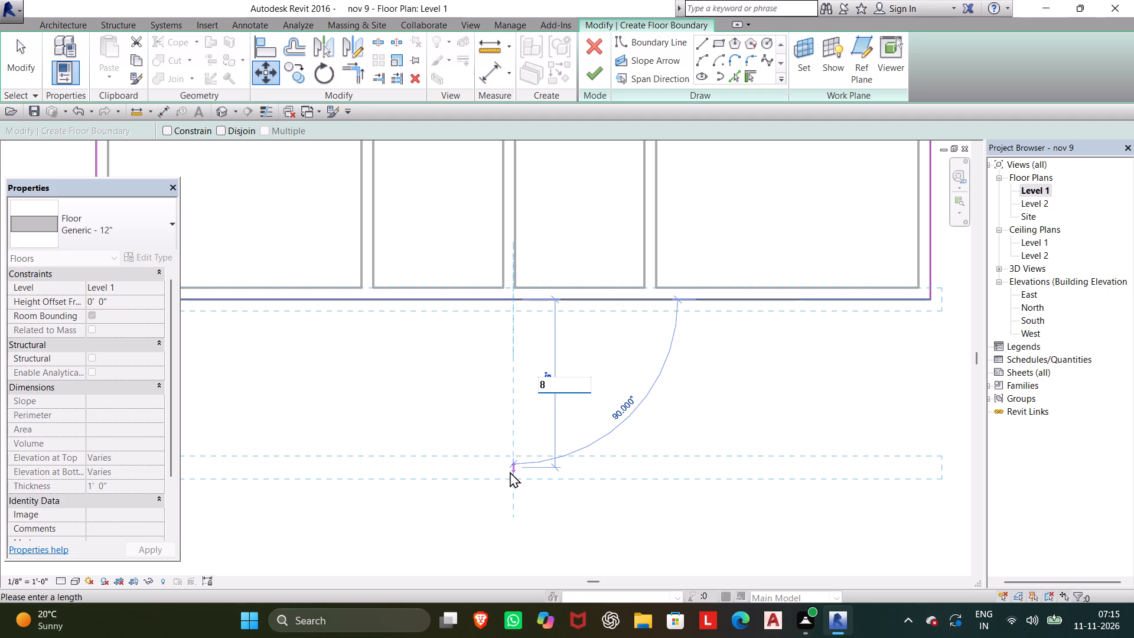
key("BackSpace")
type("7.")
key("BackSpace")
key("apostrophe")
key("5")
key("Return")
left_click(544, 396)
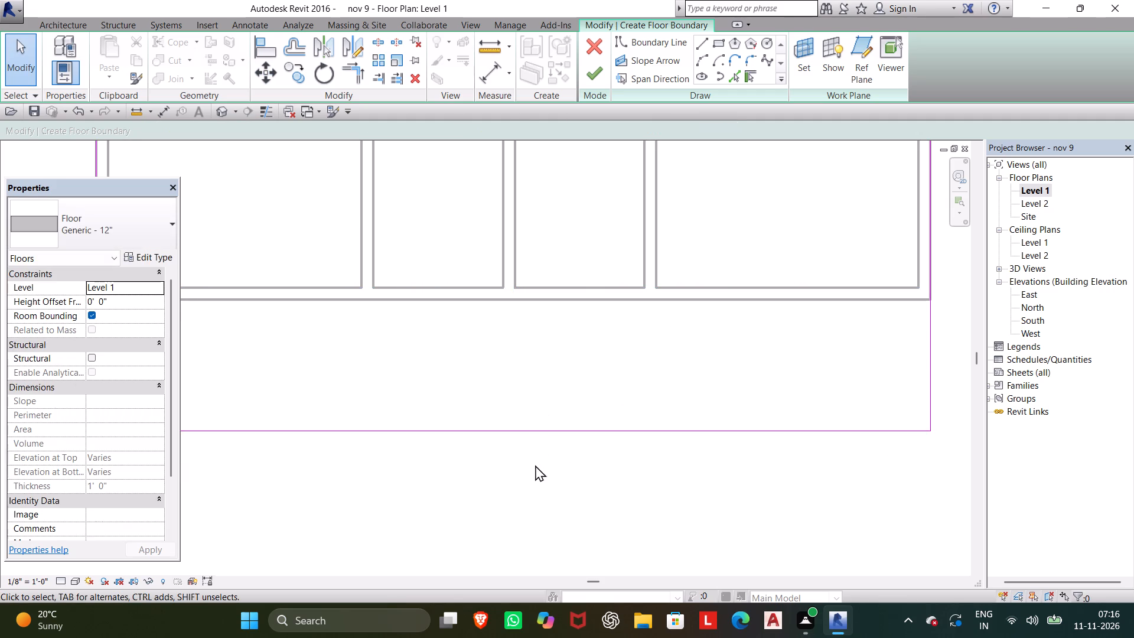
Move the floor sketch's west boundary line 4' outward, straight west of the exterior wall.
scroll(537, 473, "down", 3)
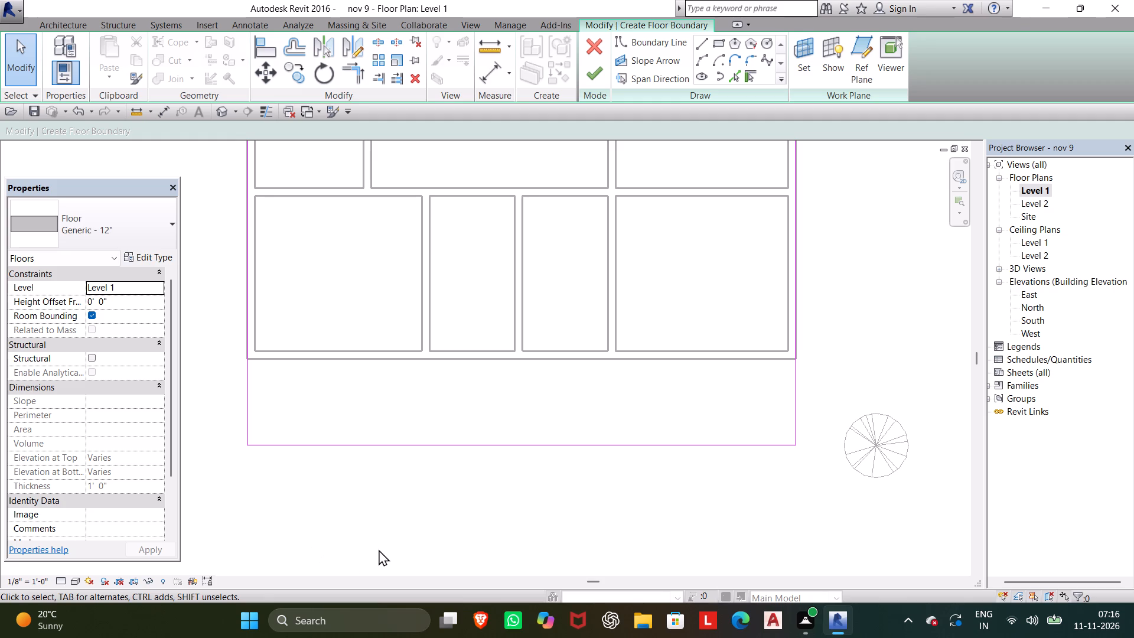
left_click(245, 397)
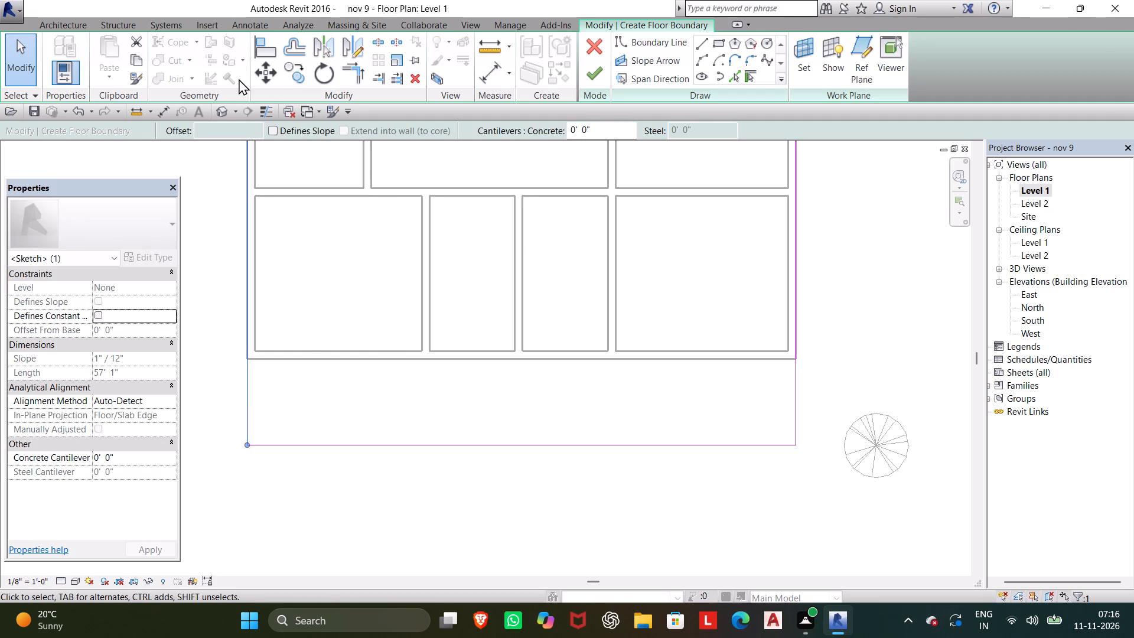
left_click(265, 77)
scroll(269, 343, "down", 2)
middle_click_drag(270, 352, 346, 557)
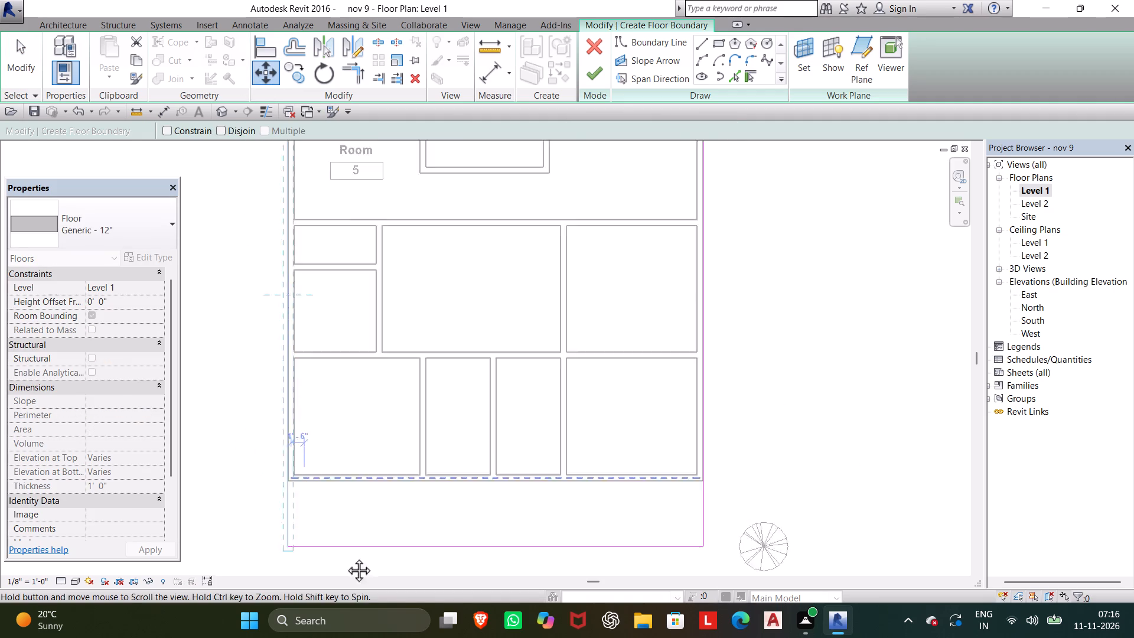
middle_click_drag(346, 557, 359, 580)
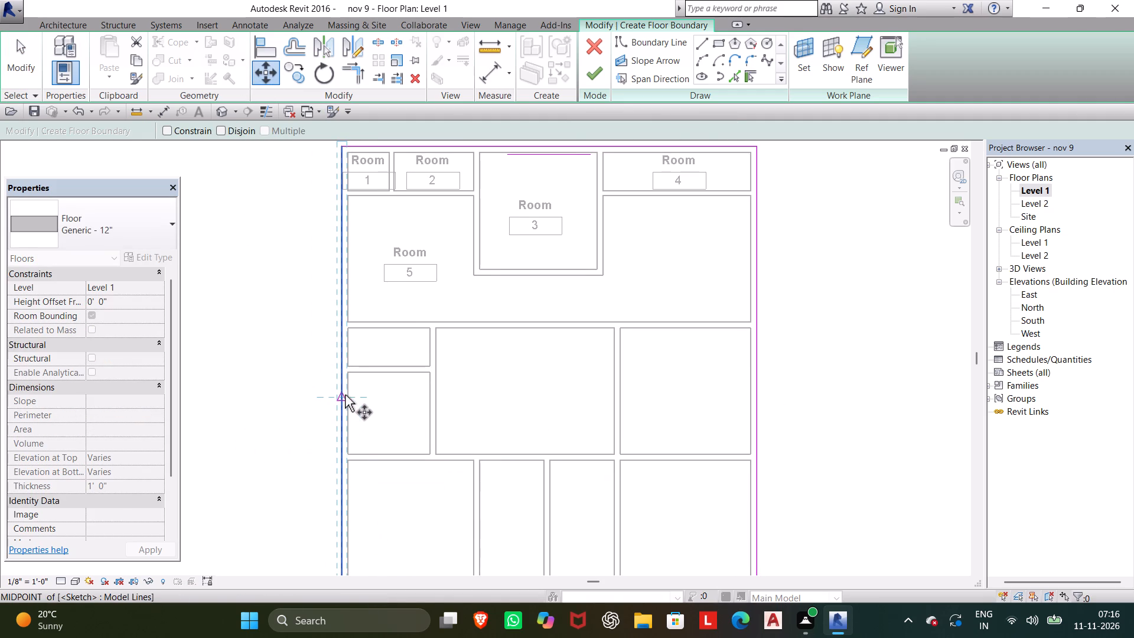
left_click_drag(340, 398, 329, 399)
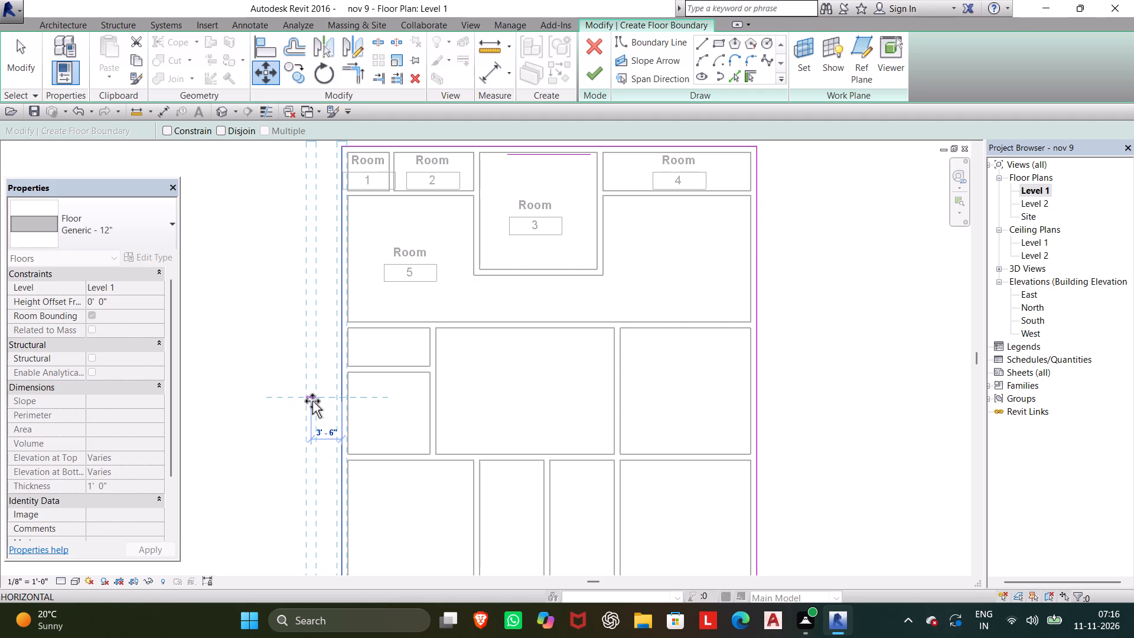
key("6")
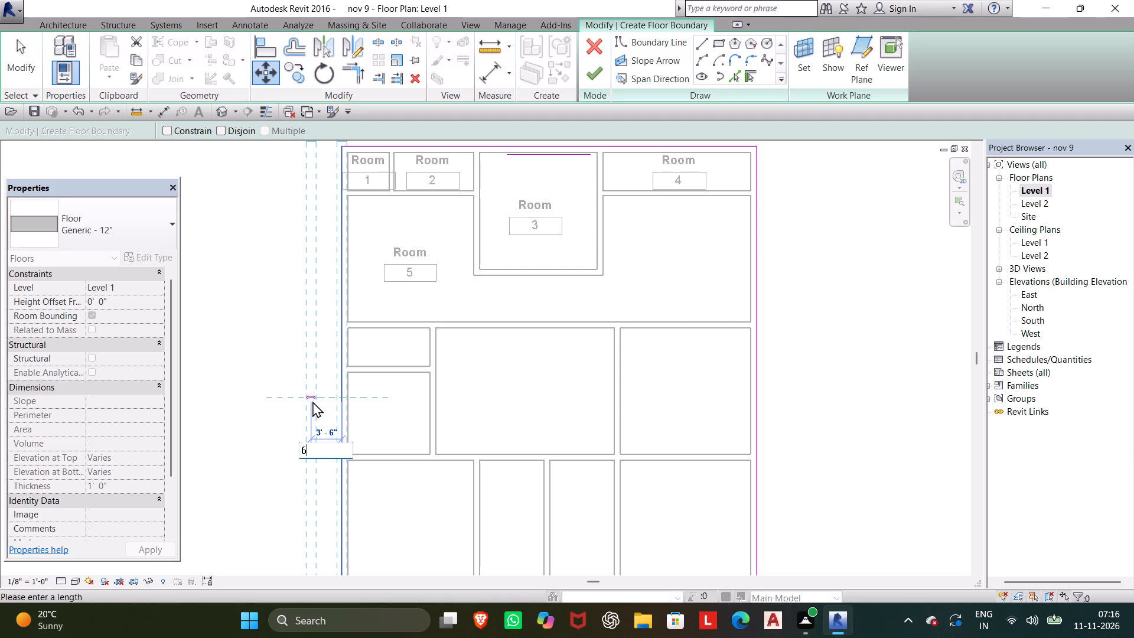
key("BackSpace")
type("4'")
key("Return")
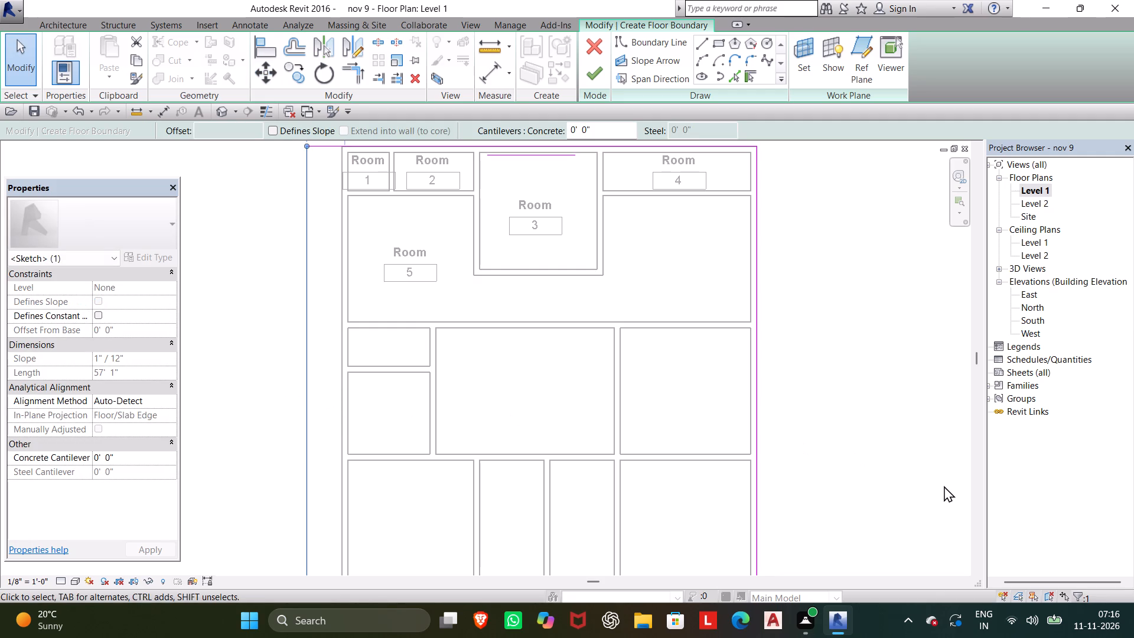
Move the floor sketch's east boundary line 4' outward, straight east of the exterior wall.
middle_click_drag(833, 575, 786, 610)
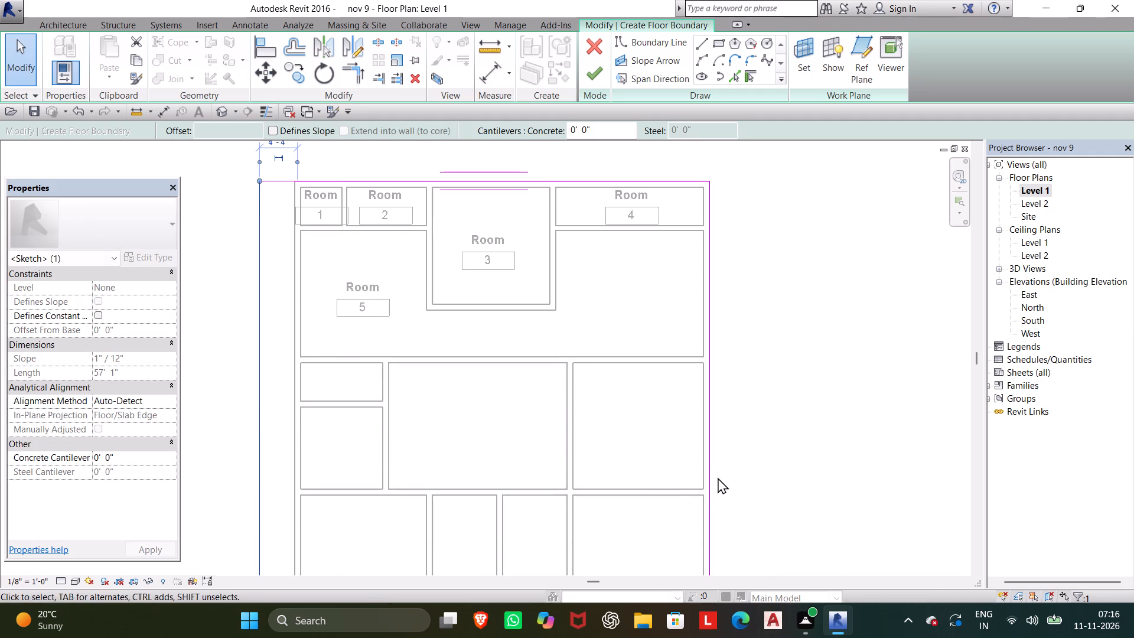
left_click(708, 487)
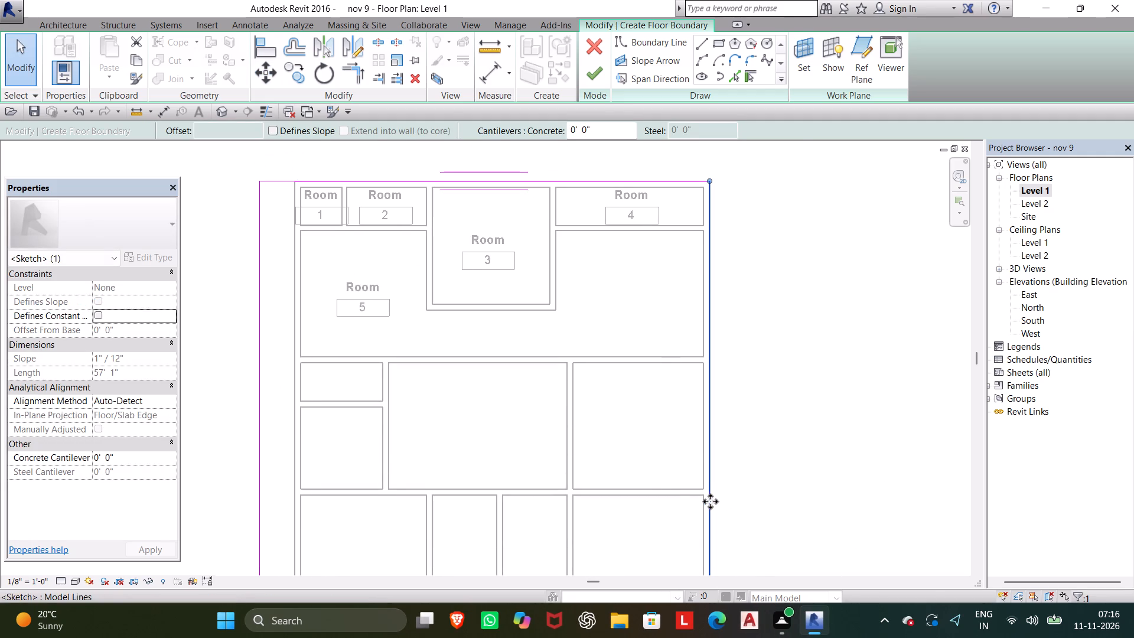
left_click(262, 78)
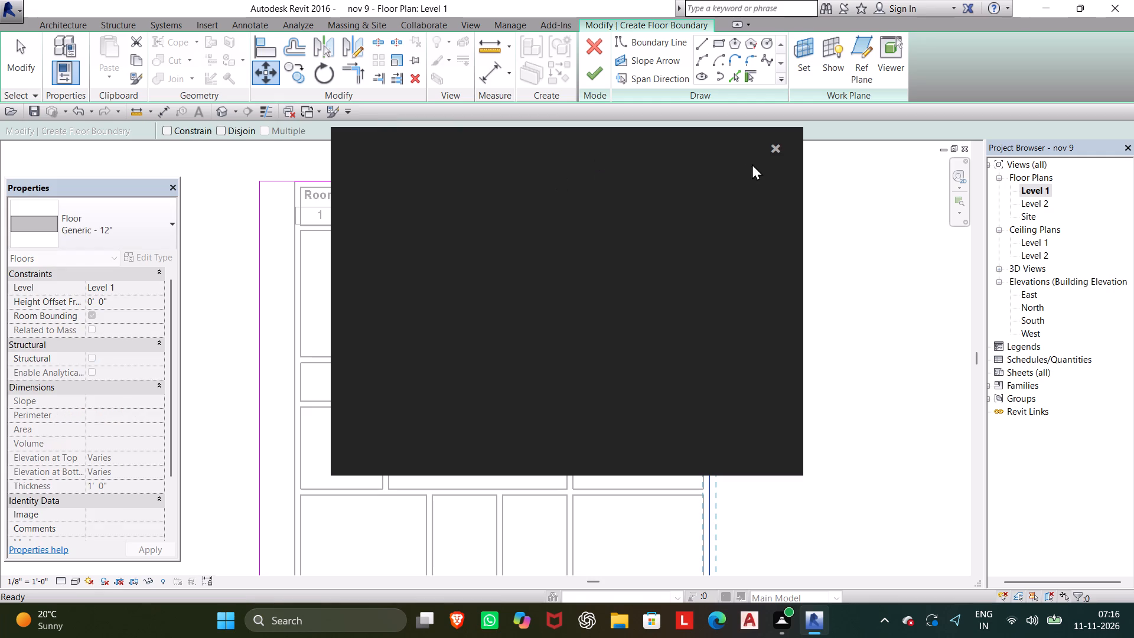
left_click(776, 148)
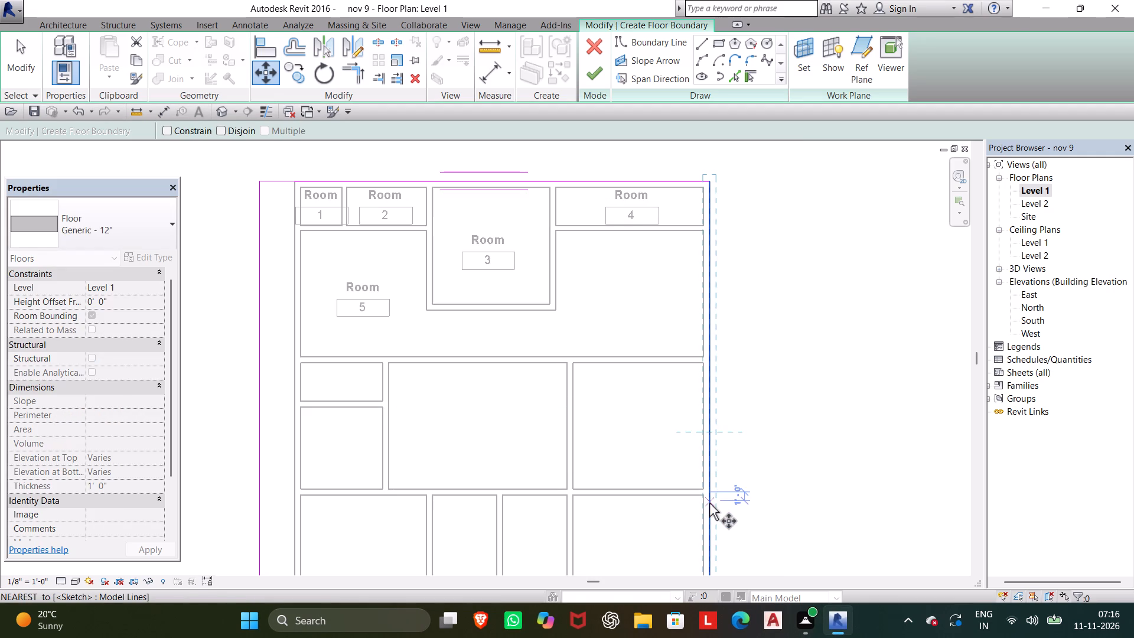
scroll(709, 507, "down", 2)
middle_click_drag(702, 458, 708, 373)
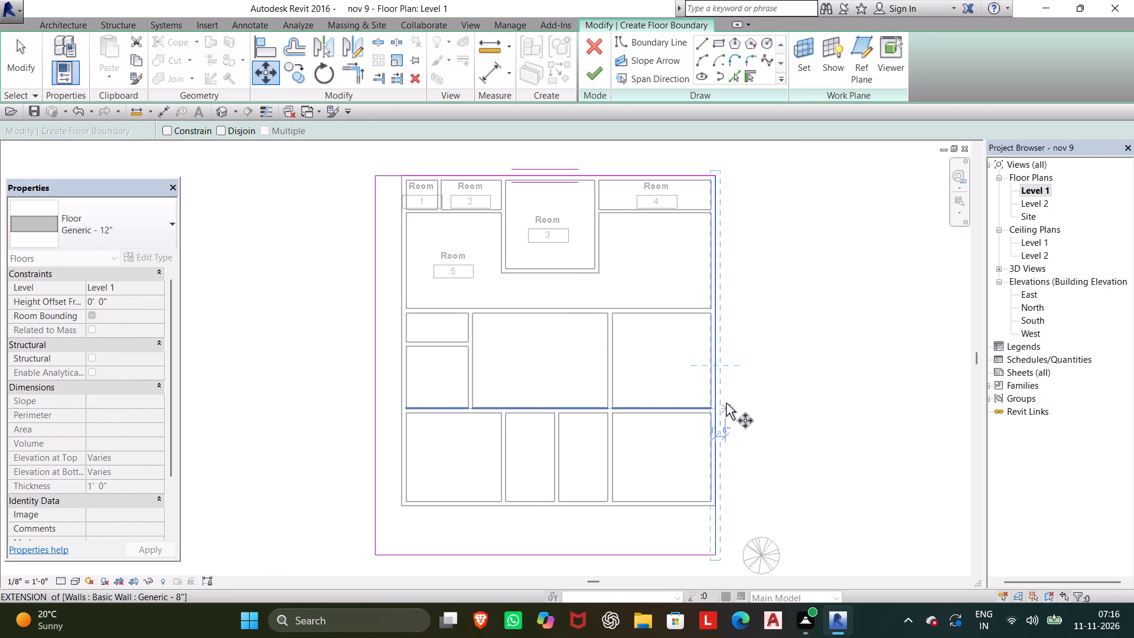
left_click(718, 366)
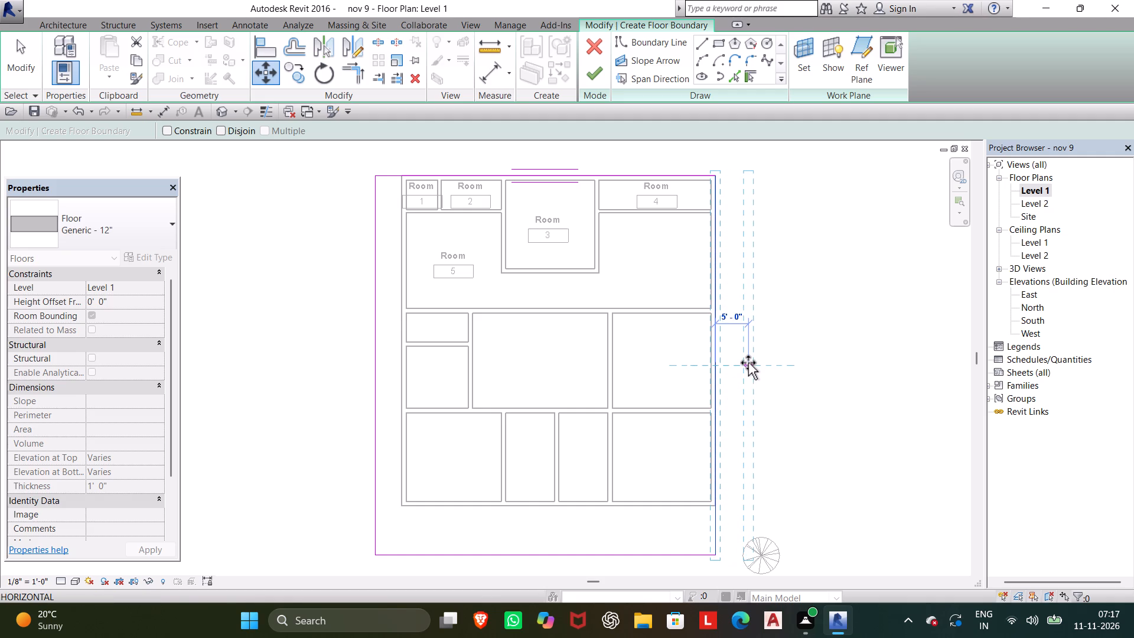
key("3")
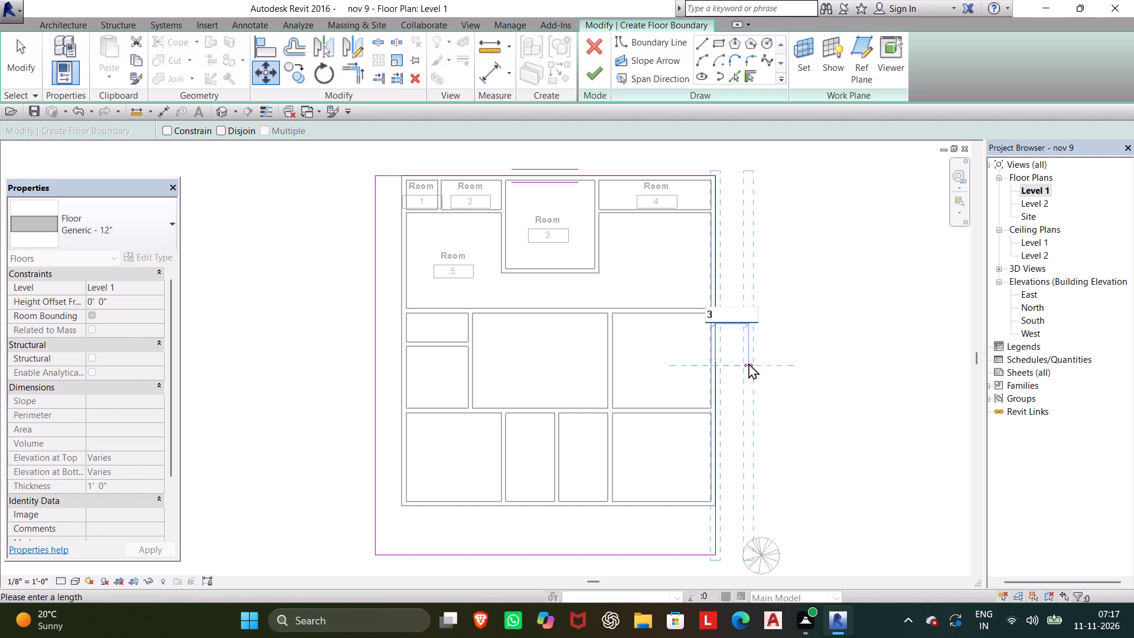
key("BackSpace")
key("4")
key("apostrophe")
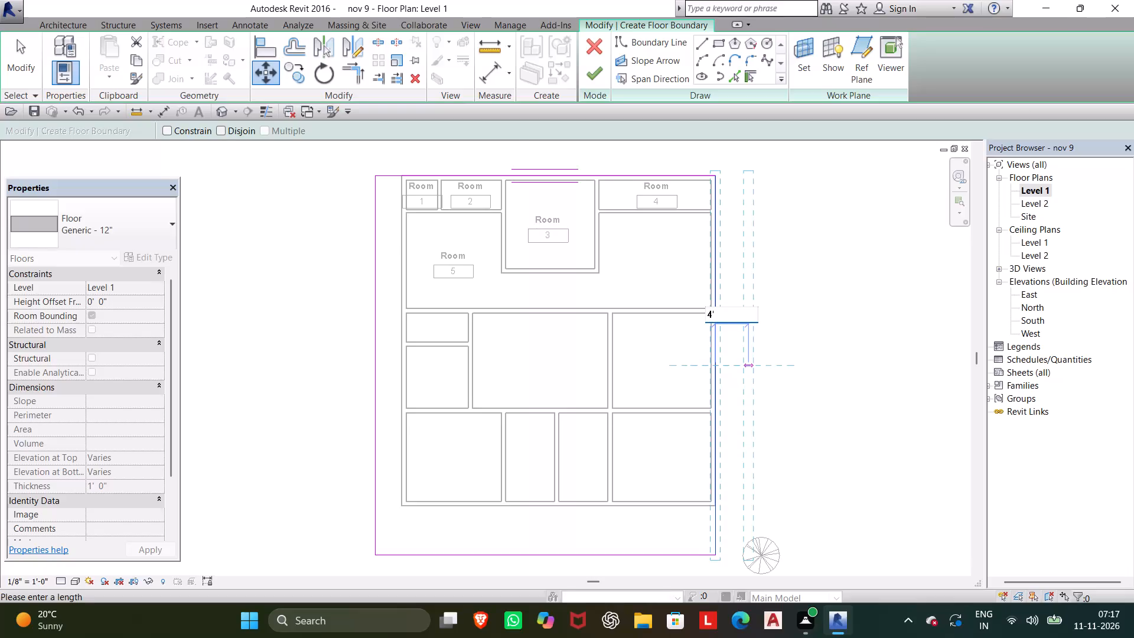
key("Return")
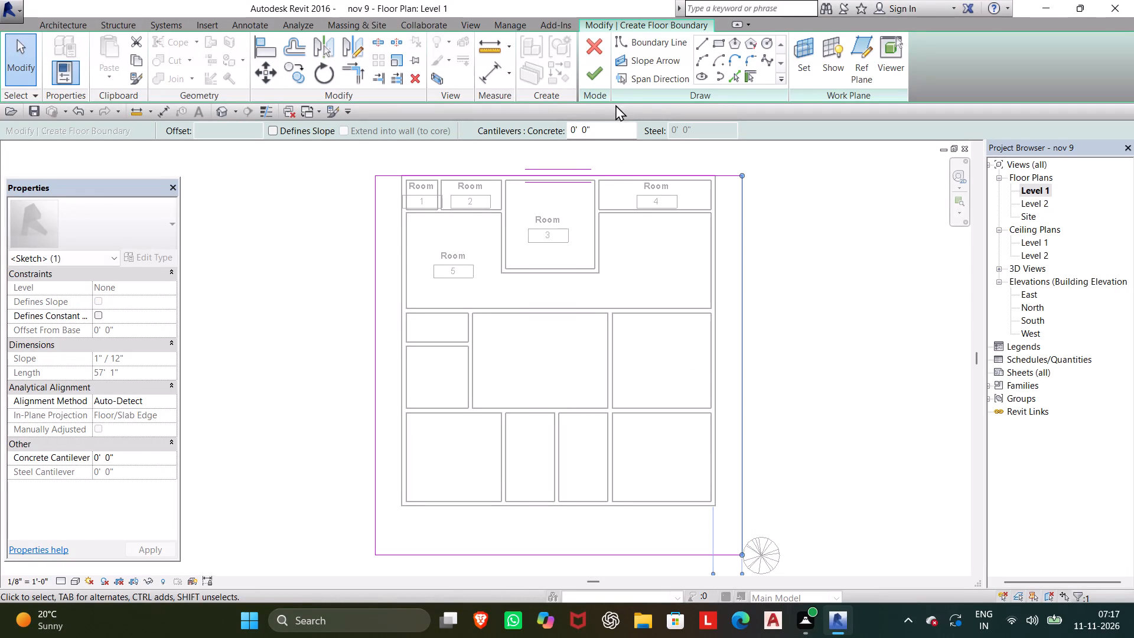
Finish the boundary sketch to create the Generic - 12" floor on Level 1.
left_click(595, 84)
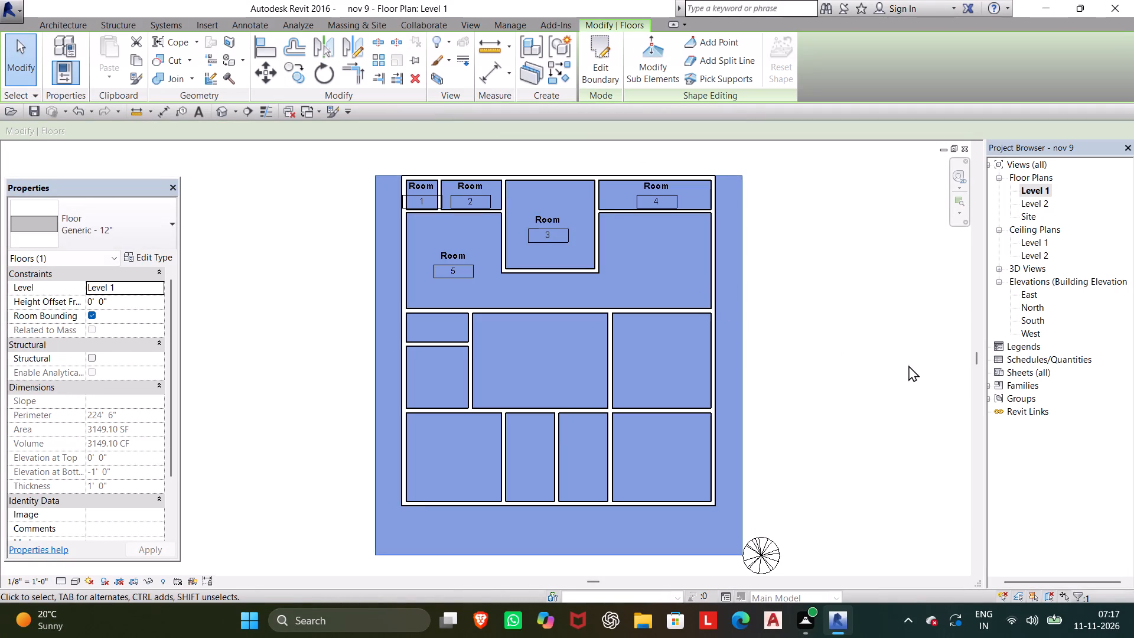
Open the default 3D view to examine the floor slab beneath and around the building's walls.
left_click(230, 114)
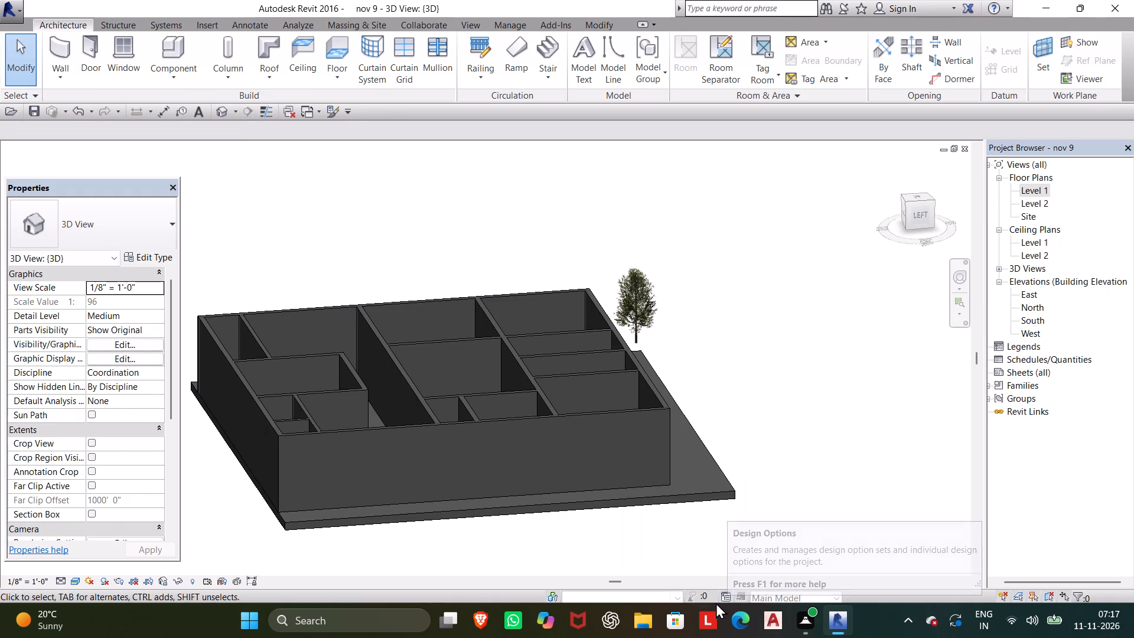
middle_click_drag(713, 606, 687, 634, "shift")
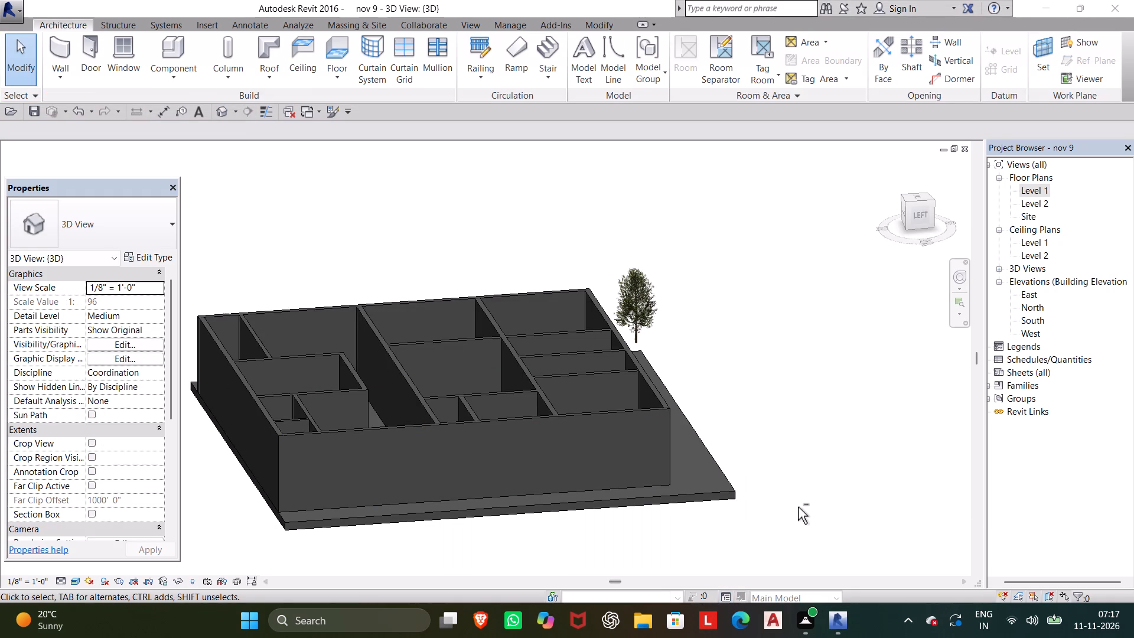
middle_click_drag(798, 504, 705, 514, "shift")
key("Escape")
key("Escape")
key("Escape")
key("Escape")
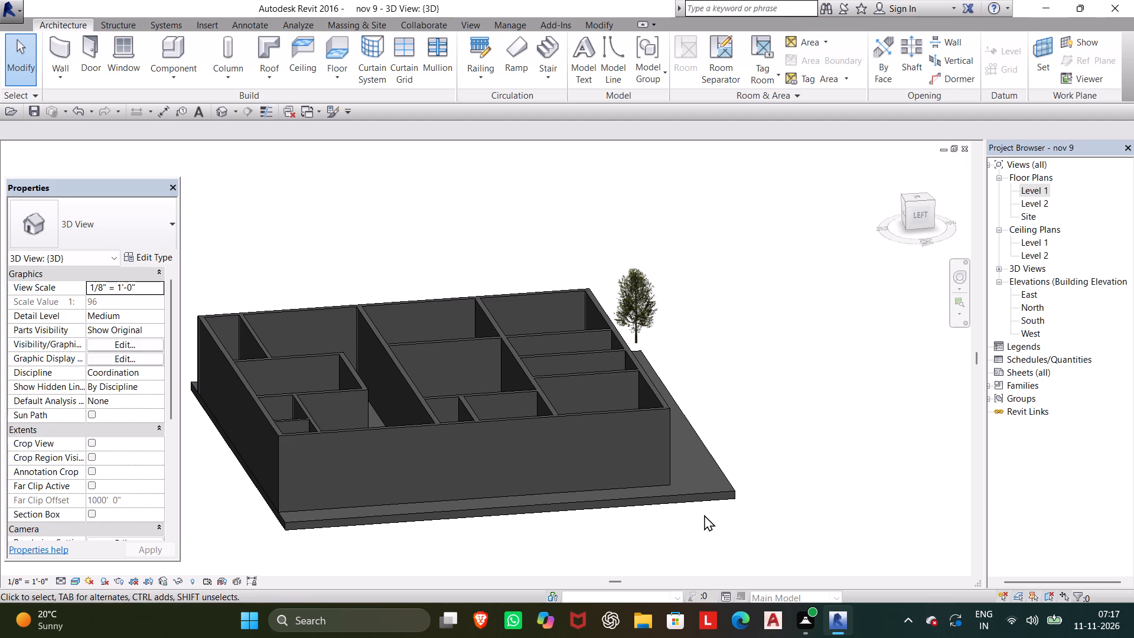
Change the building's floor slab from its generic type to LW Concrete on Metal Deck.
middle_click_drag(700, 516, 559, 529, "shift")
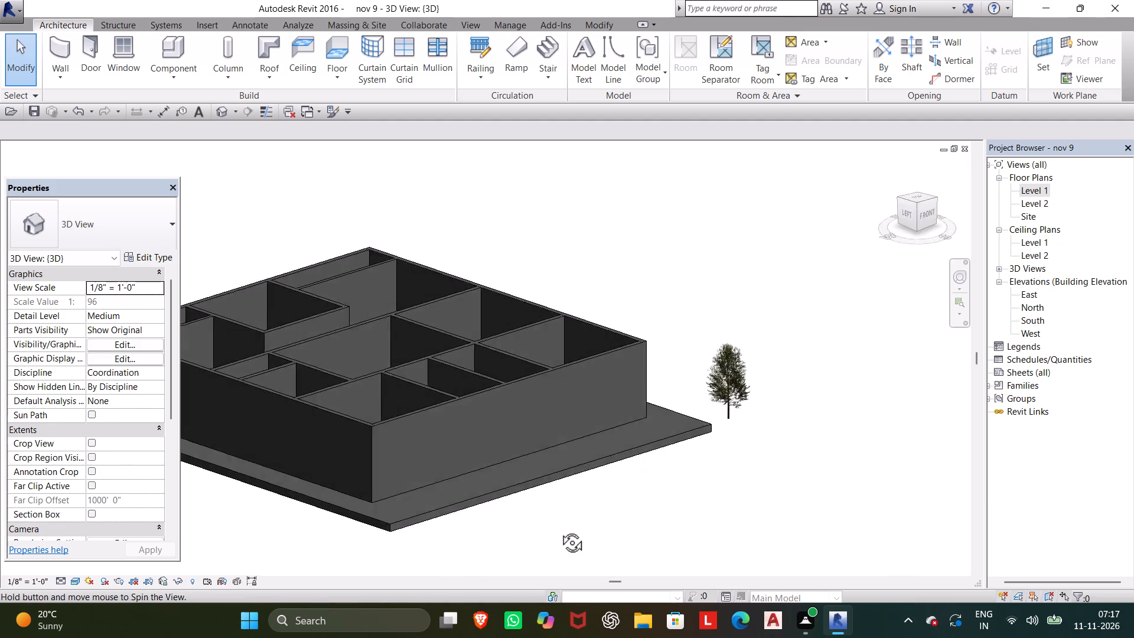
middle_click_drag(559, 529, 675, 524, "shift")
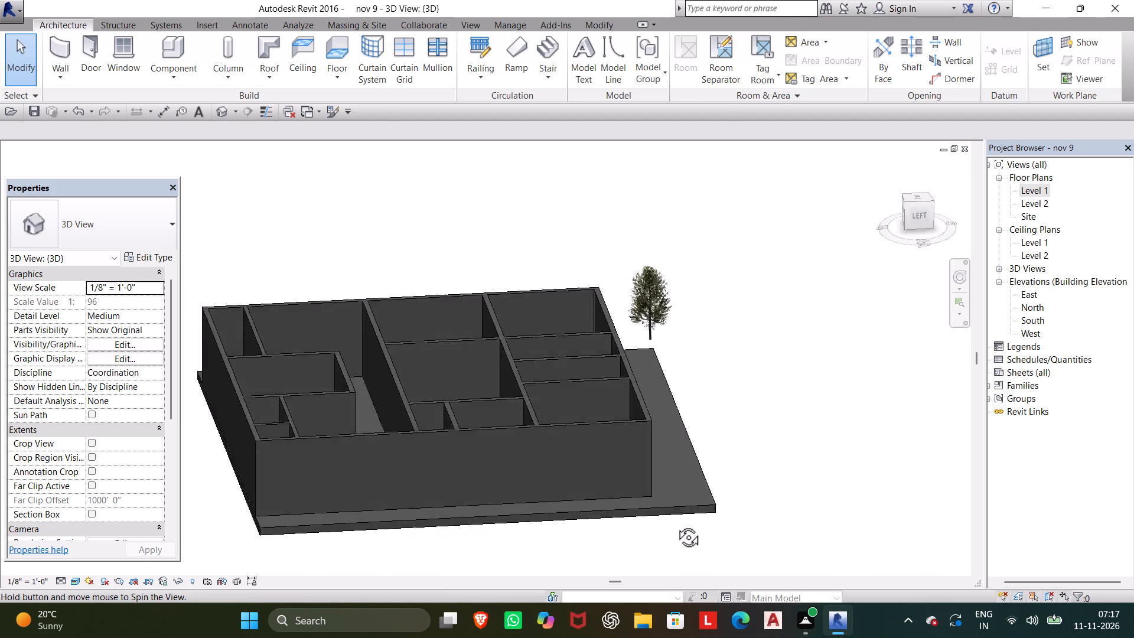
middle_click_drag(675, 524, 654, 521, "shift")
left_click(622, 523)
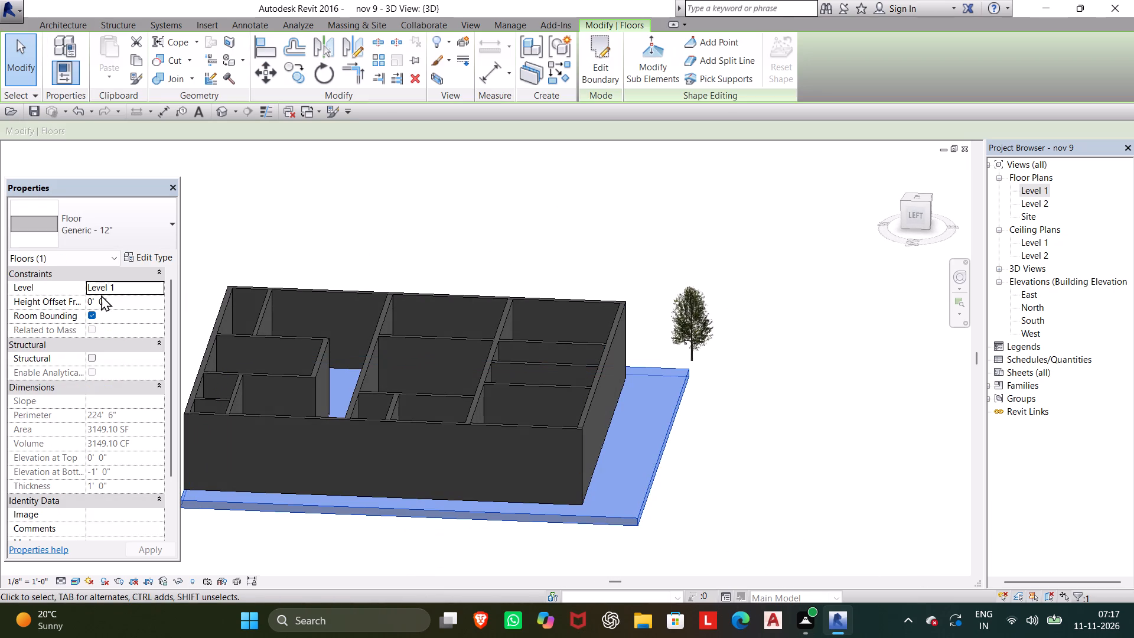
left_click(145, 249)
left_click_drag(132, 244, 132, 239)
left_click(123, 308)
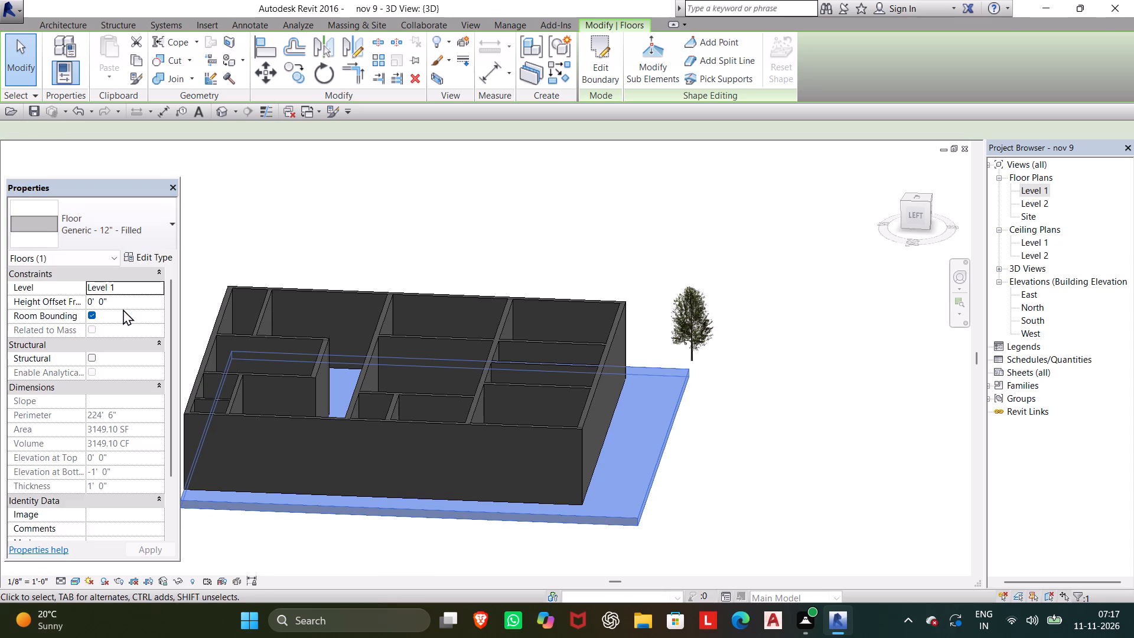
left_click(132, 236)
left_click(68, 330)
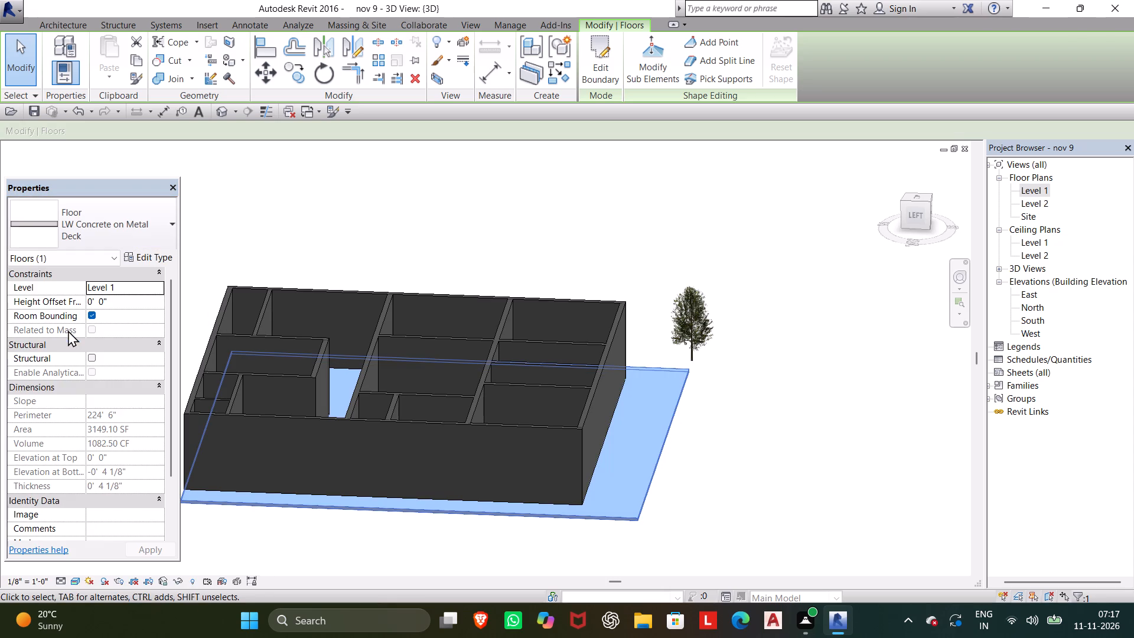
key("Escape")
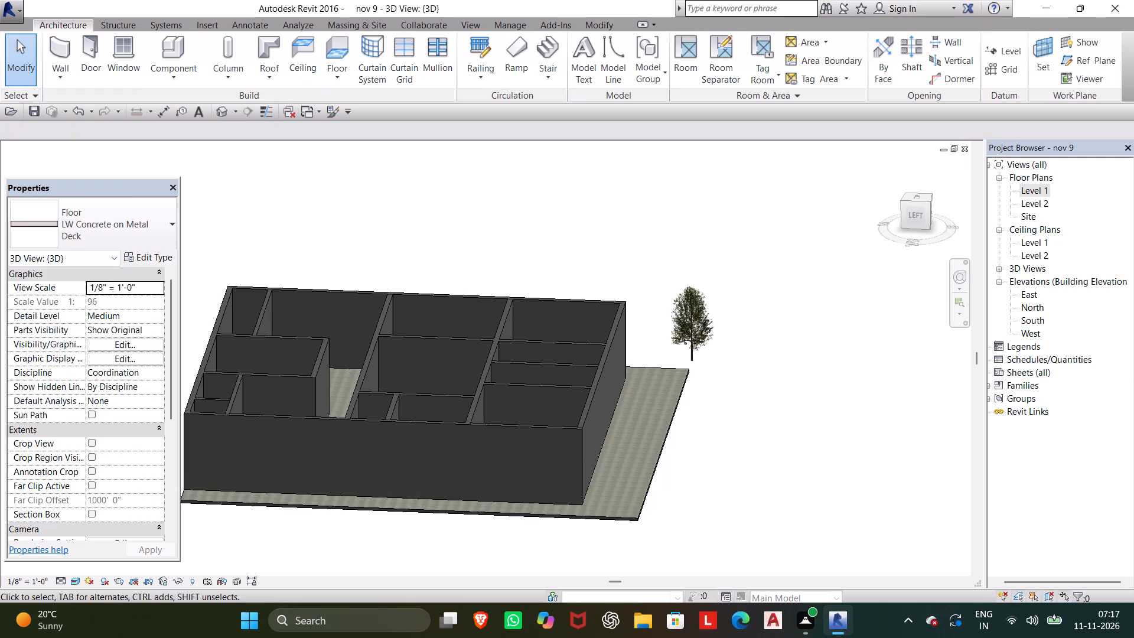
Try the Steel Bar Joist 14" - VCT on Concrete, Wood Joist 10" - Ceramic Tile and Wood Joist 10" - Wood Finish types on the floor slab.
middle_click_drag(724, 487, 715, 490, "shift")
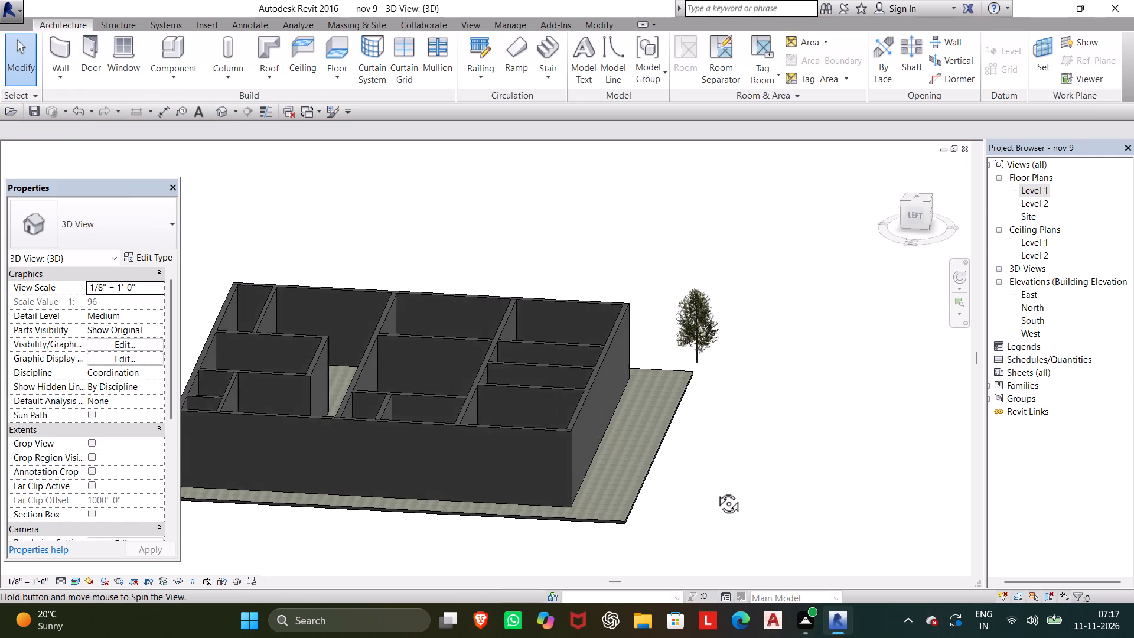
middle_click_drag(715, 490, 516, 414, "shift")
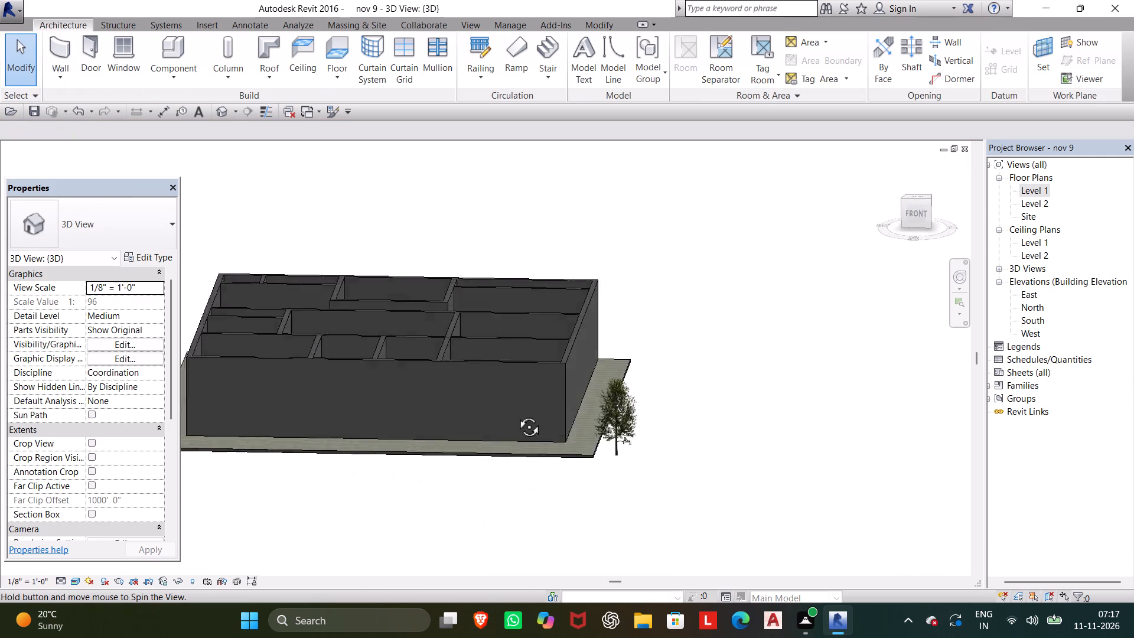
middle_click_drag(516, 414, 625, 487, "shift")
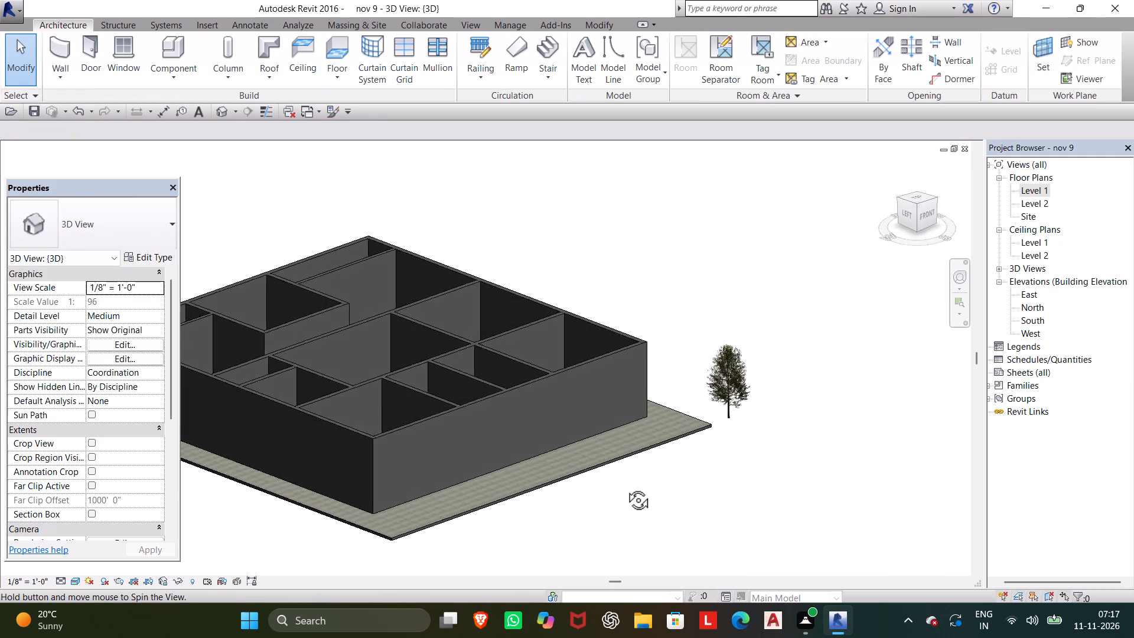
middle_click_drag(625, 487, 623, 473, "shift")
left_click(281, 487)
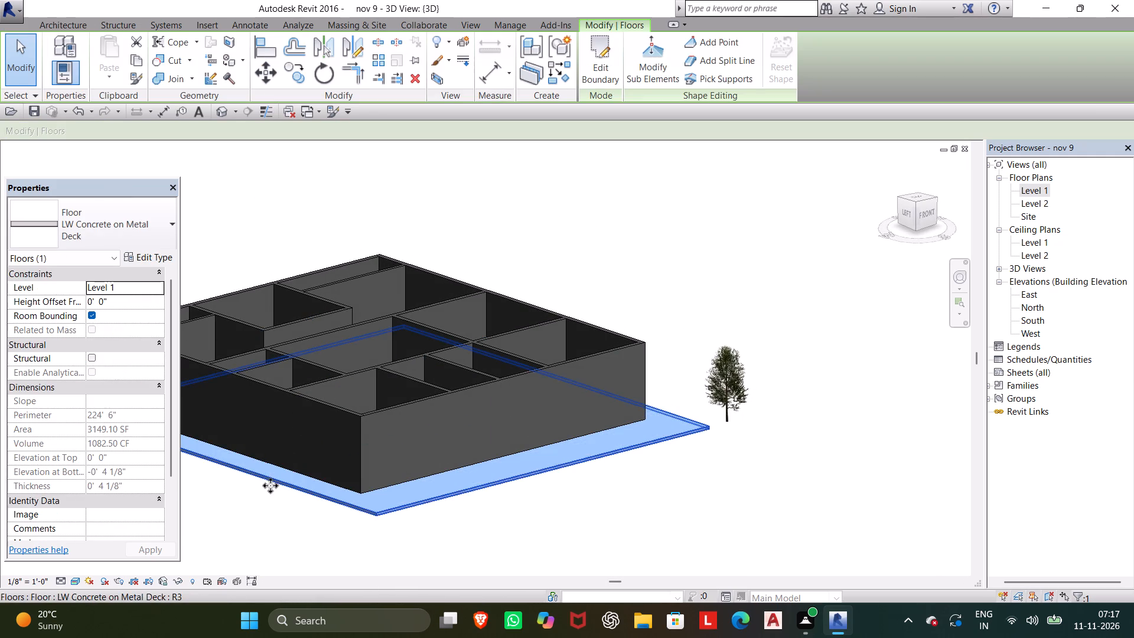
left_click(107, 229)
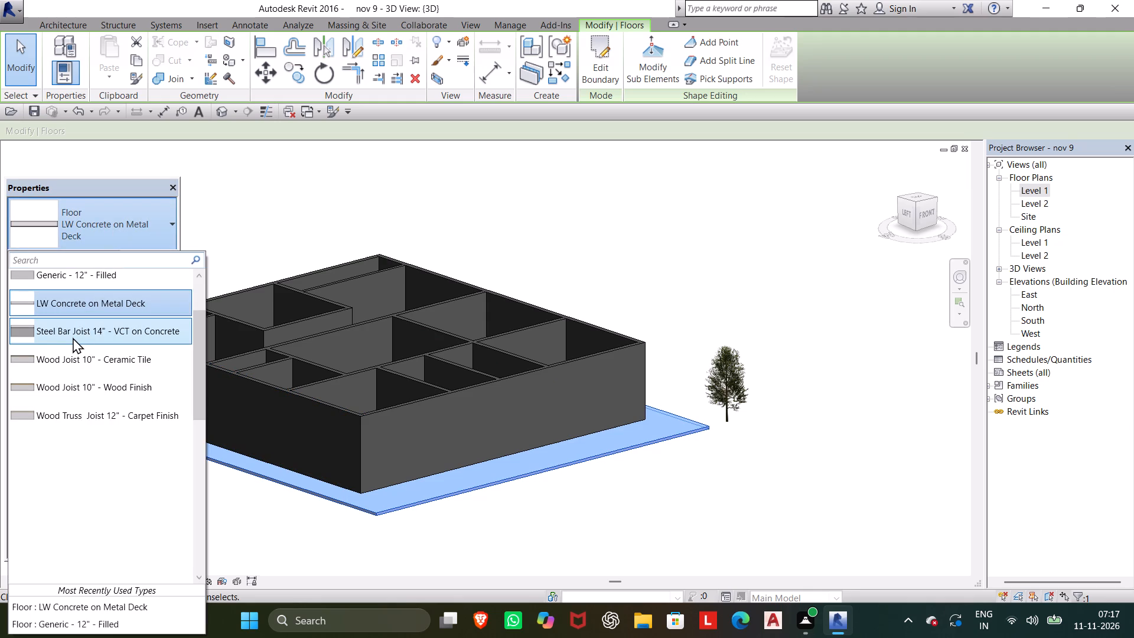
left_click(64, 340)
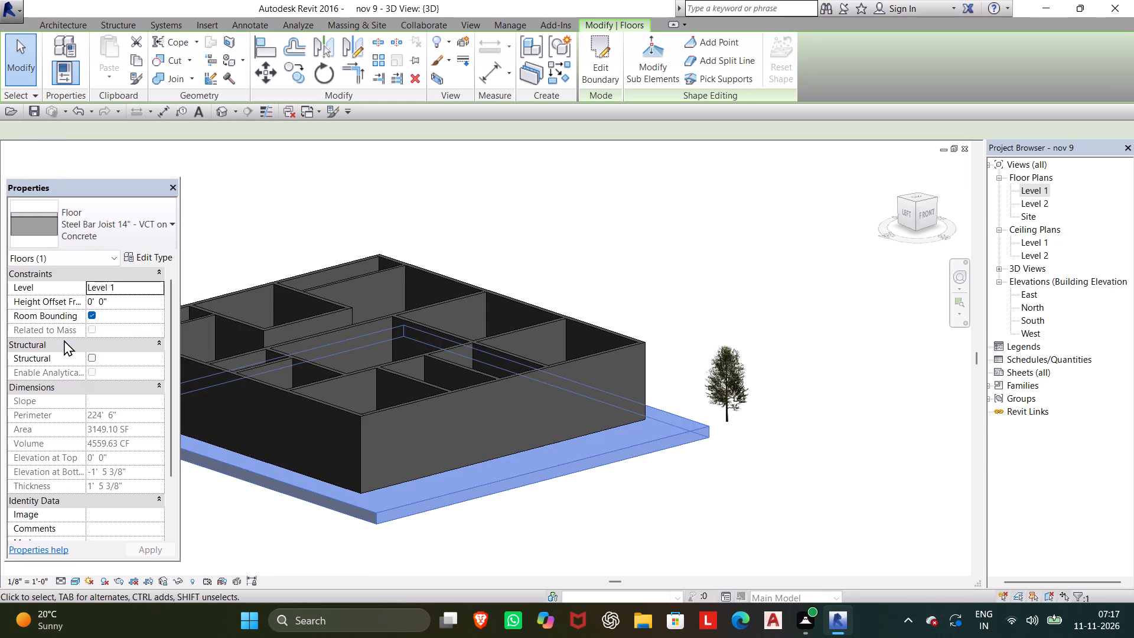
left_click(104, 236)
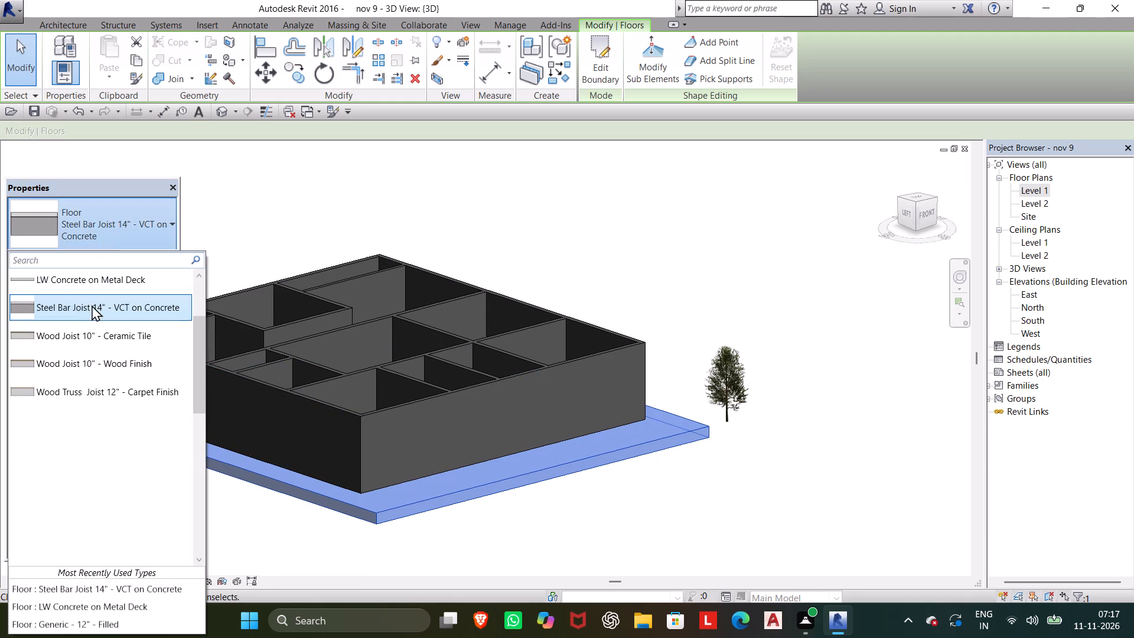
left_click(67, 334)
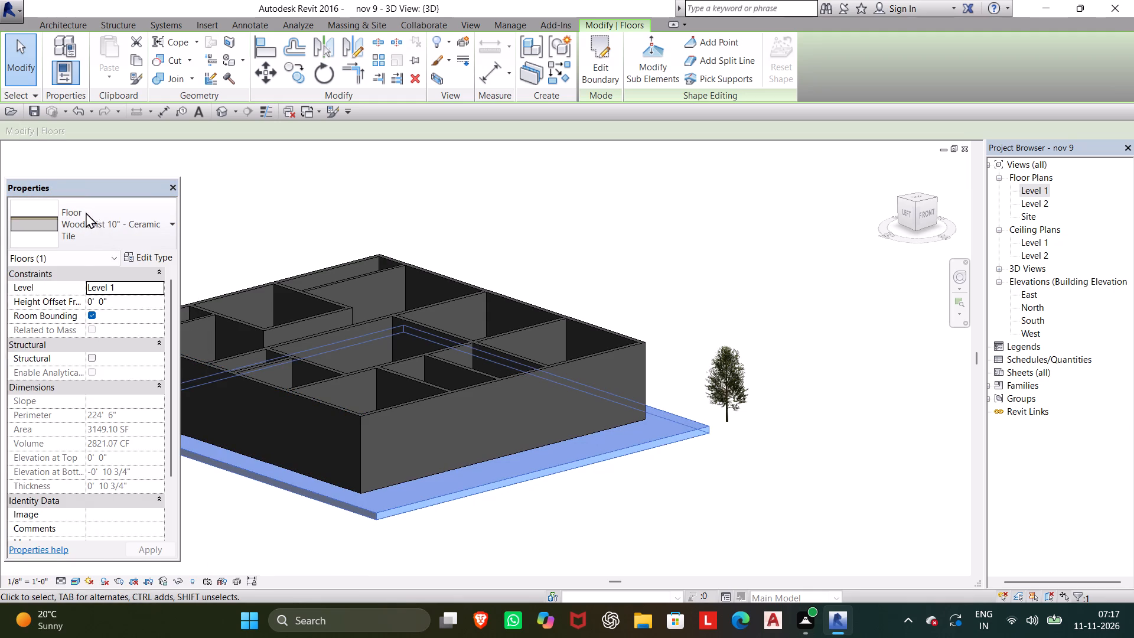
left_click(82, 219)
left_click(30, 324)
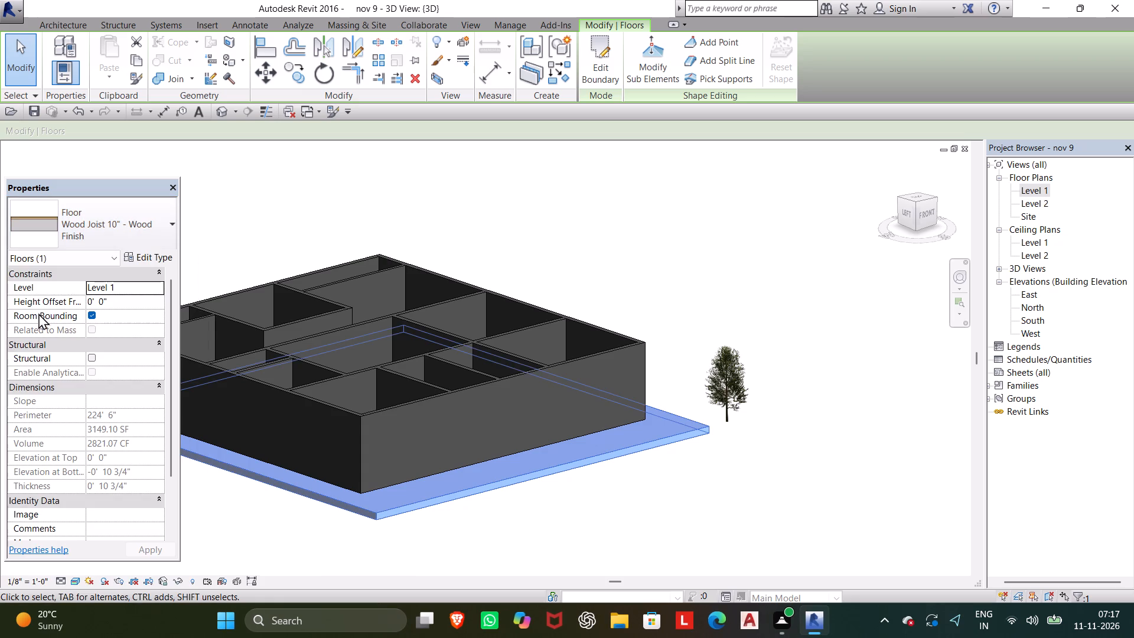
Set the floor slab's type back to LW Concrete on Metal Deck and dismiss the blank notification window.
left_click(120, 229)
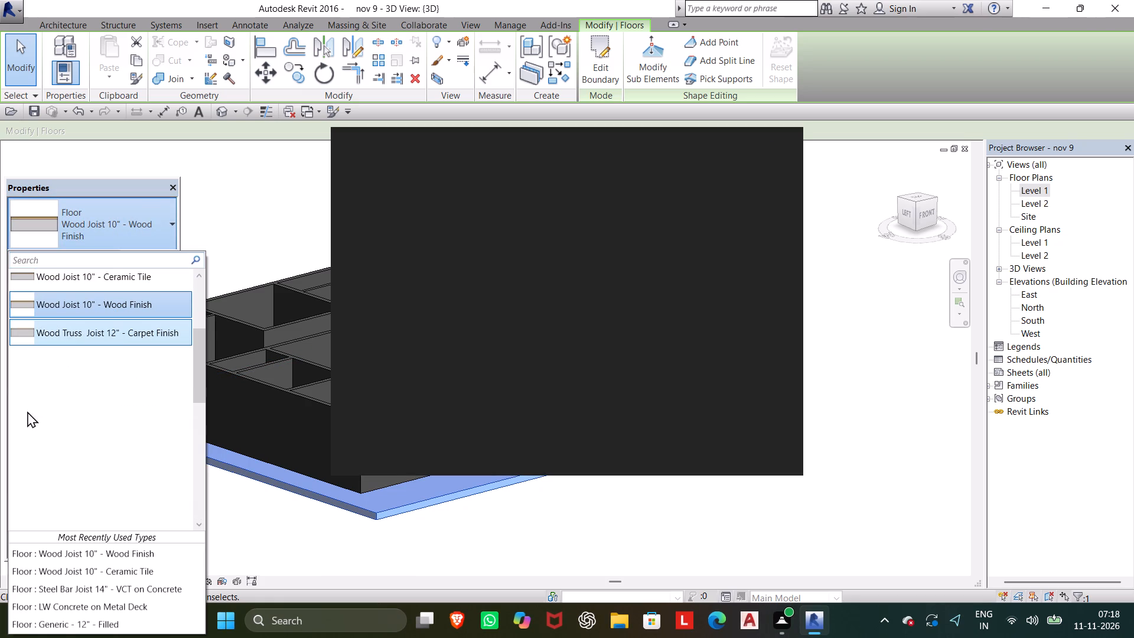
left_click(171, 229)
left_click(171, 229)
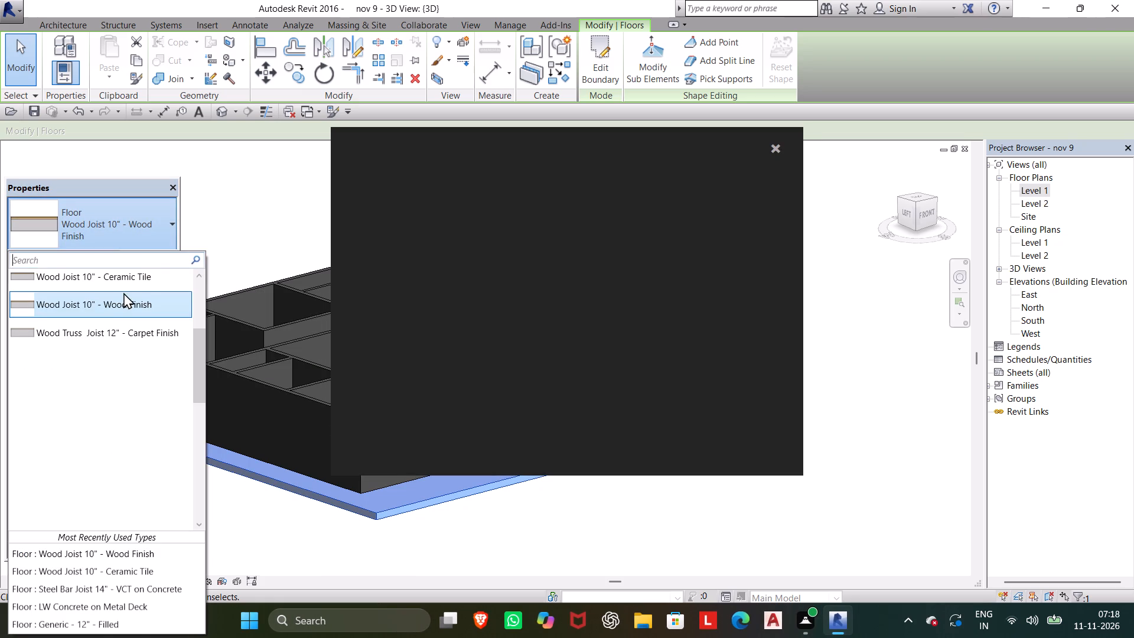
scroll(137, 275, "up", 4)
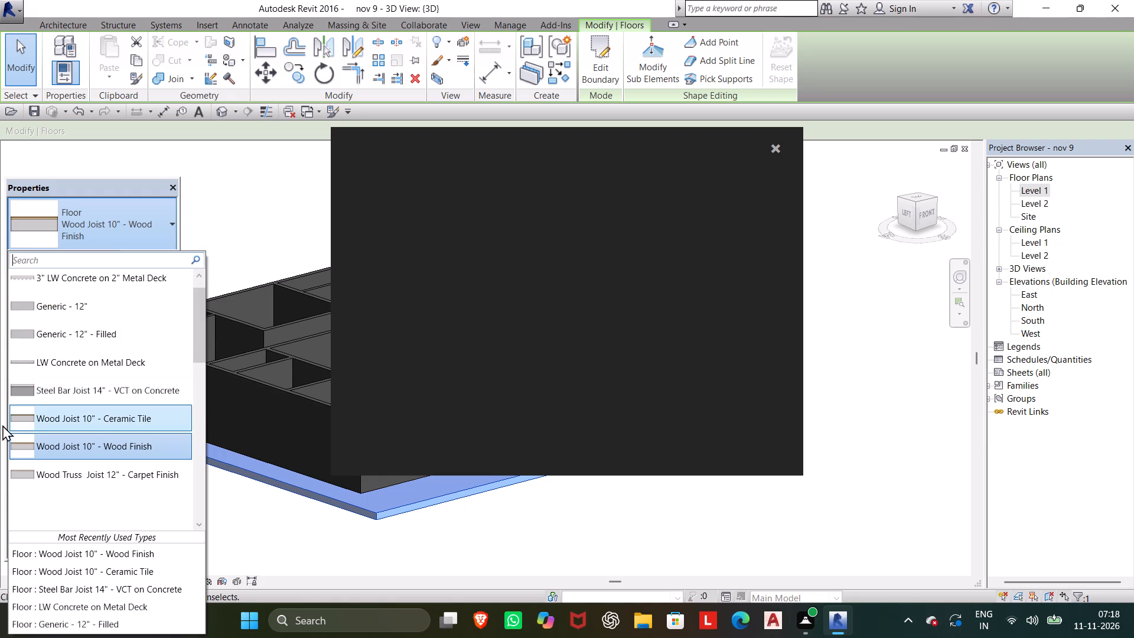
left_click(82, 351)
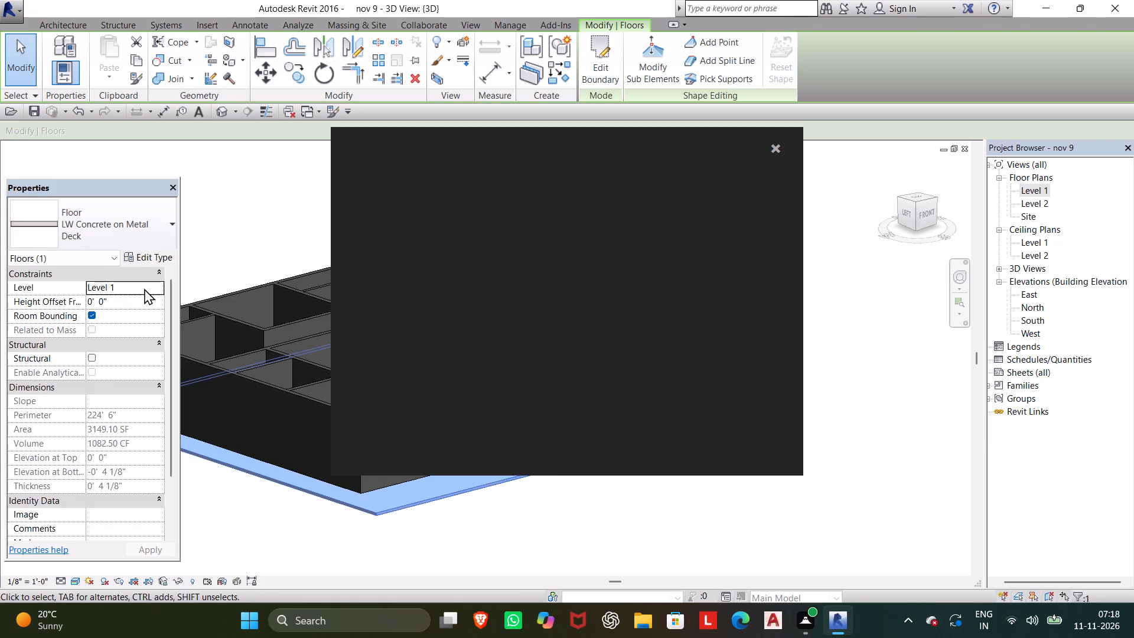
left_click(145, 242)
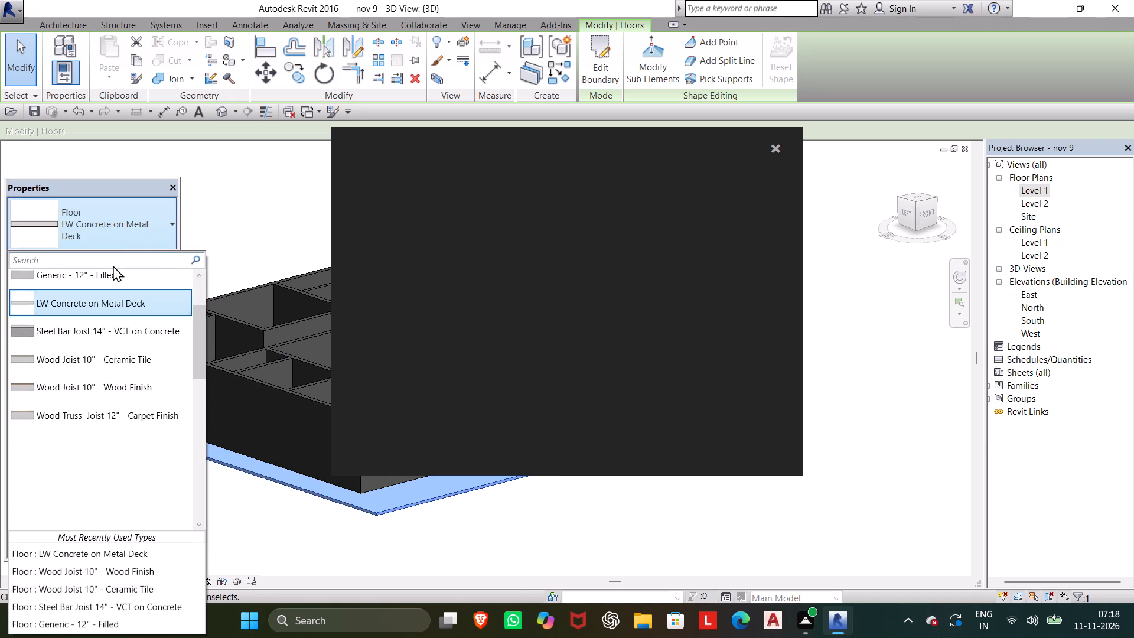
scroll(7, 349, "up", 6)
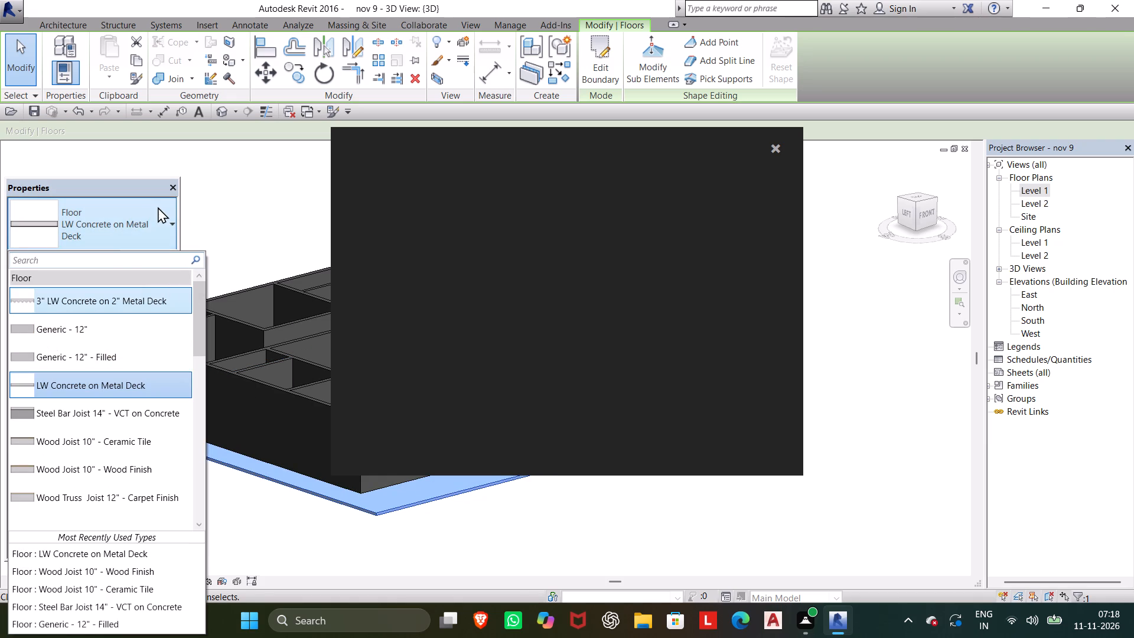
left_click(108, 228)
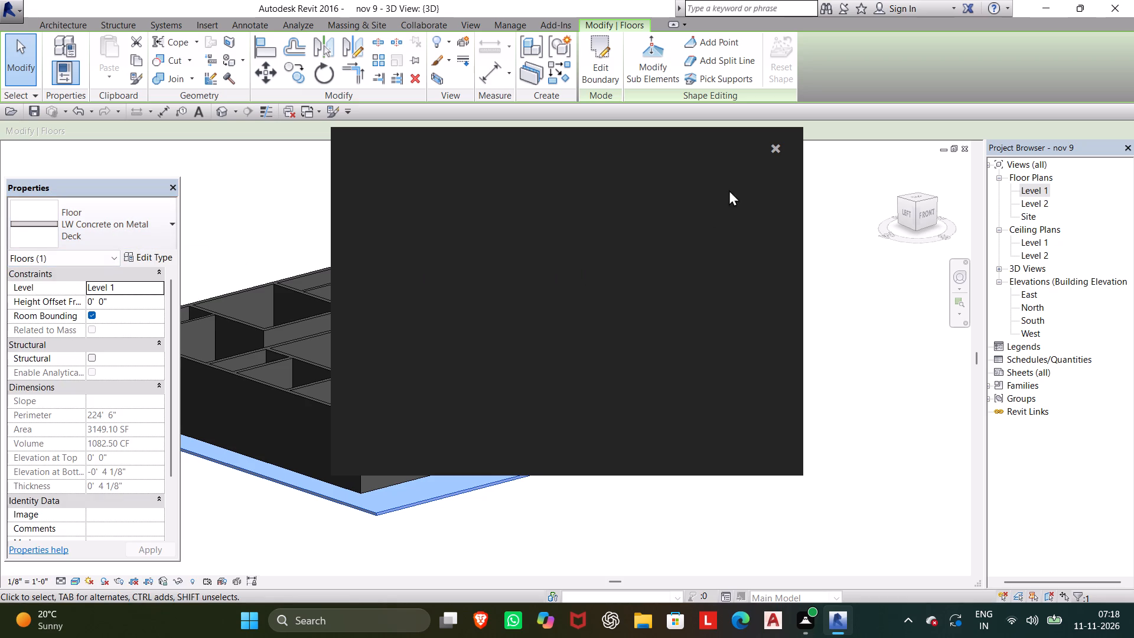
left_click(774, 151)
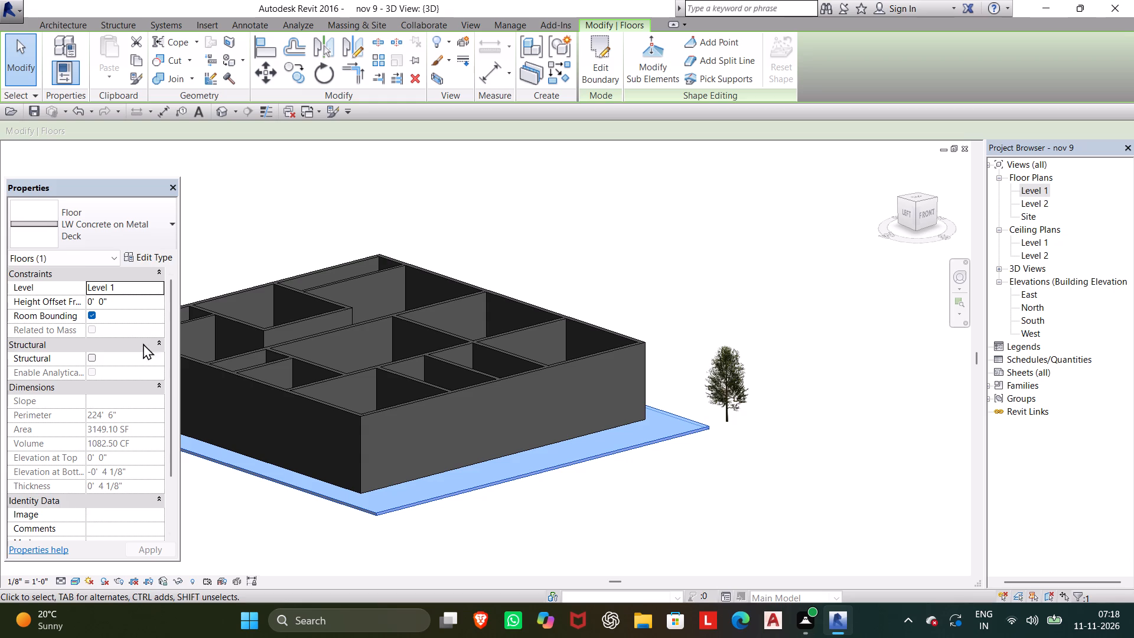
Set the lightweight concrete structure layer of the LW Concrete on Metal Deck floor type to 0.6' thick.
left_click(149, 258)
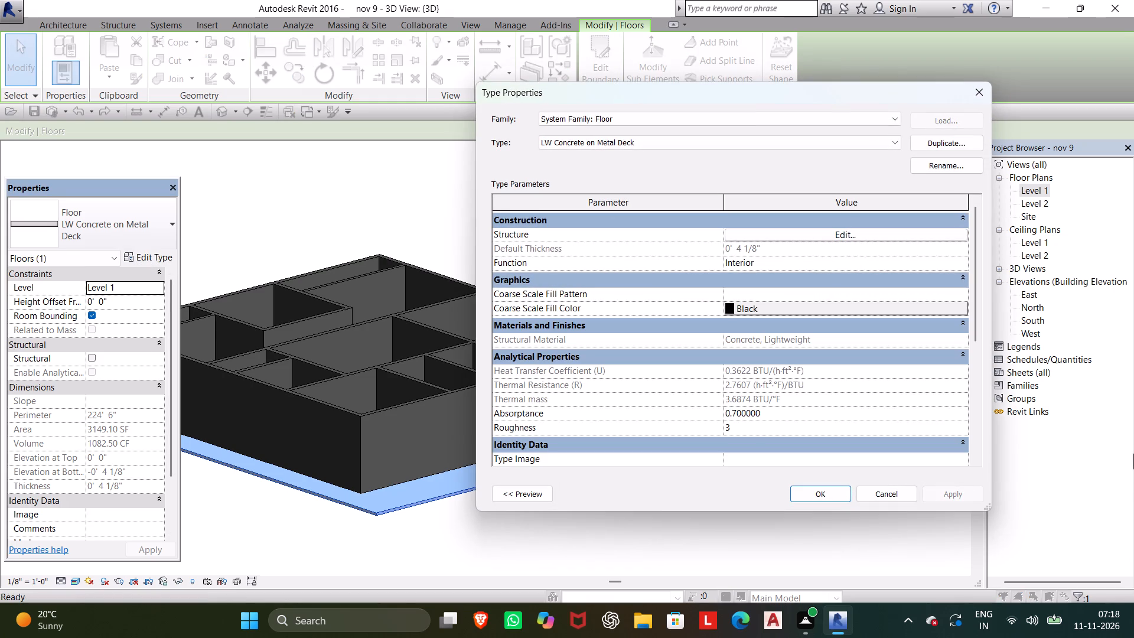
left_click(810, 232)
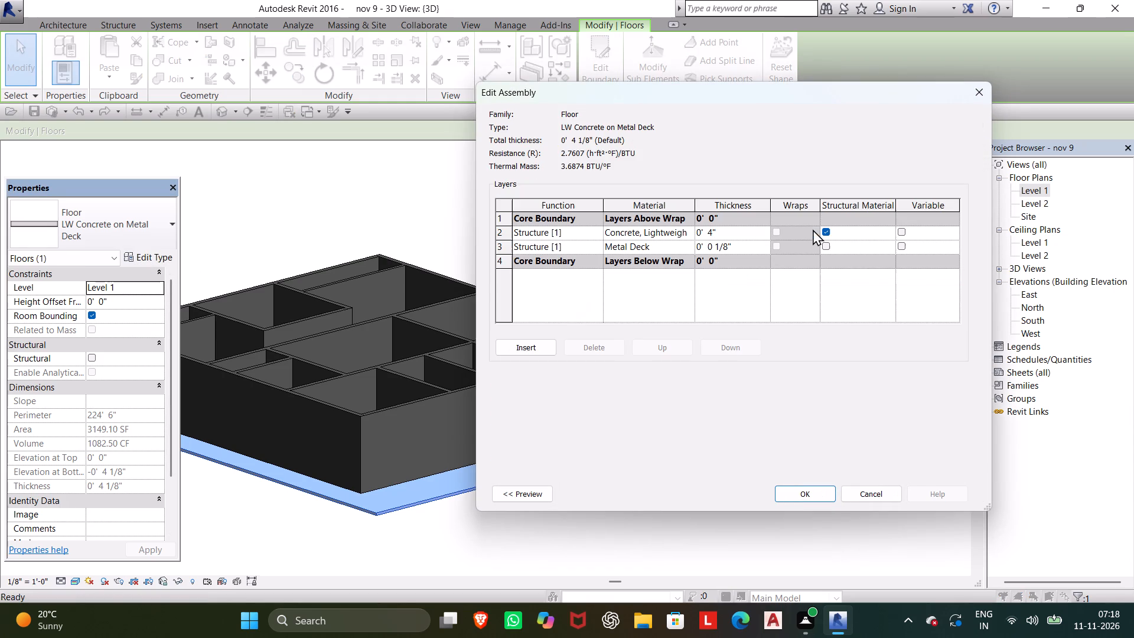
left_click(727, 229)
type("0.6+'")
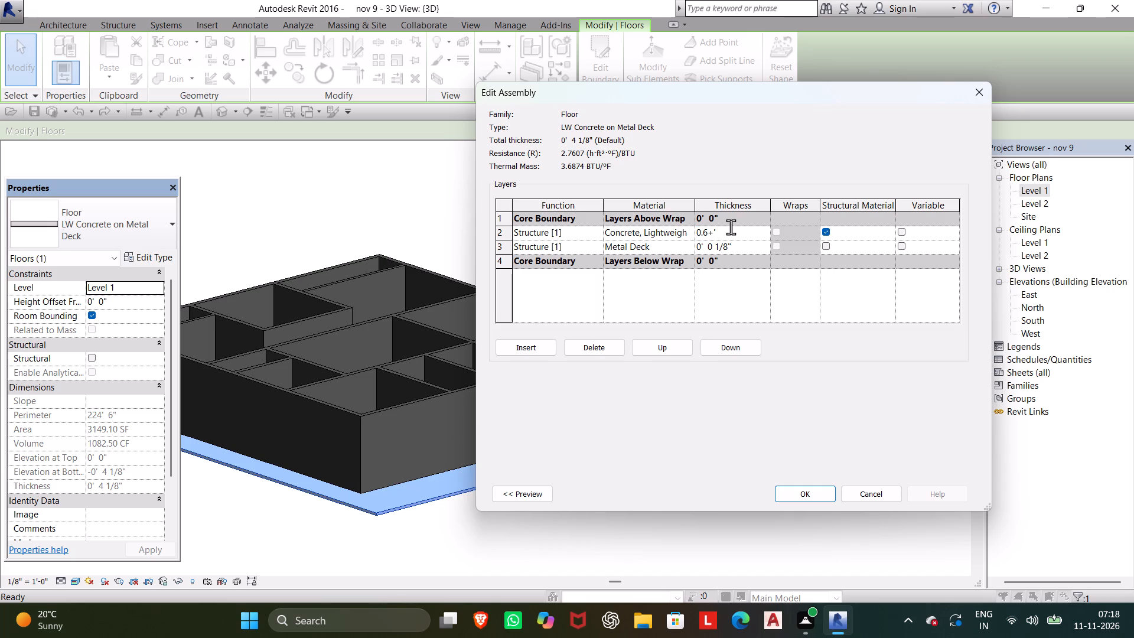
key("BackSpace")
key("BackSpace")
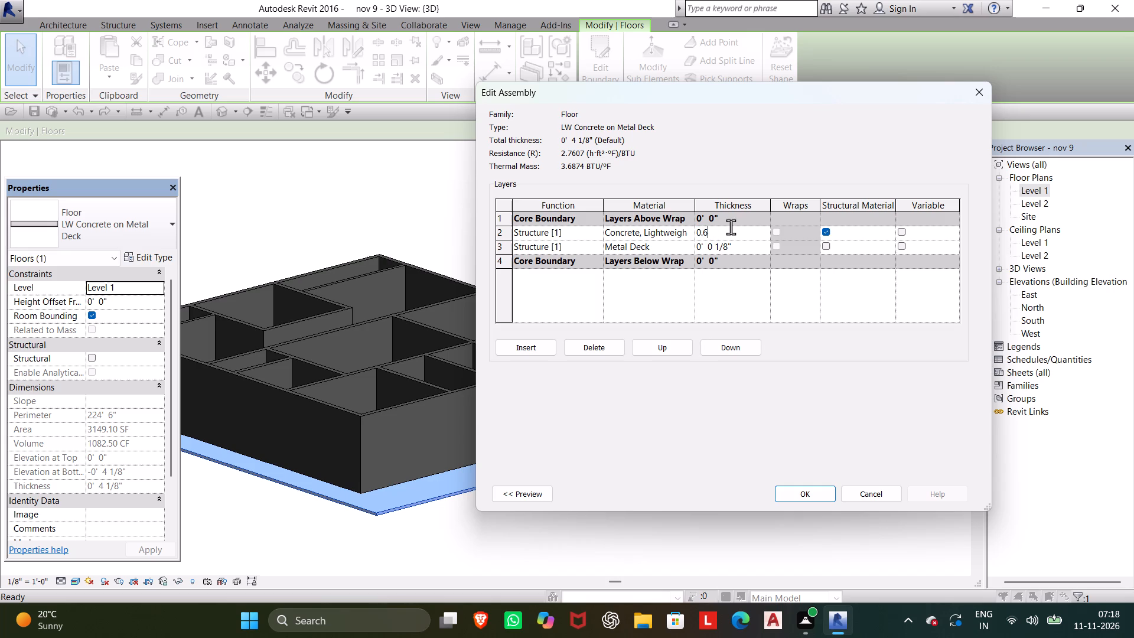
key("apostrophe")
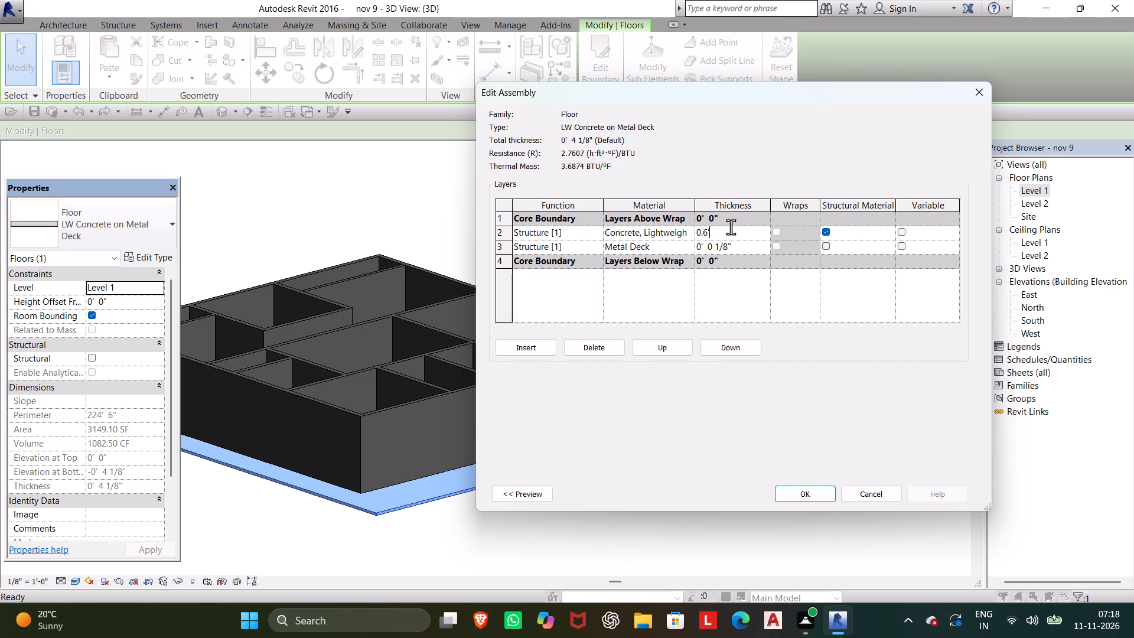
key("Return")
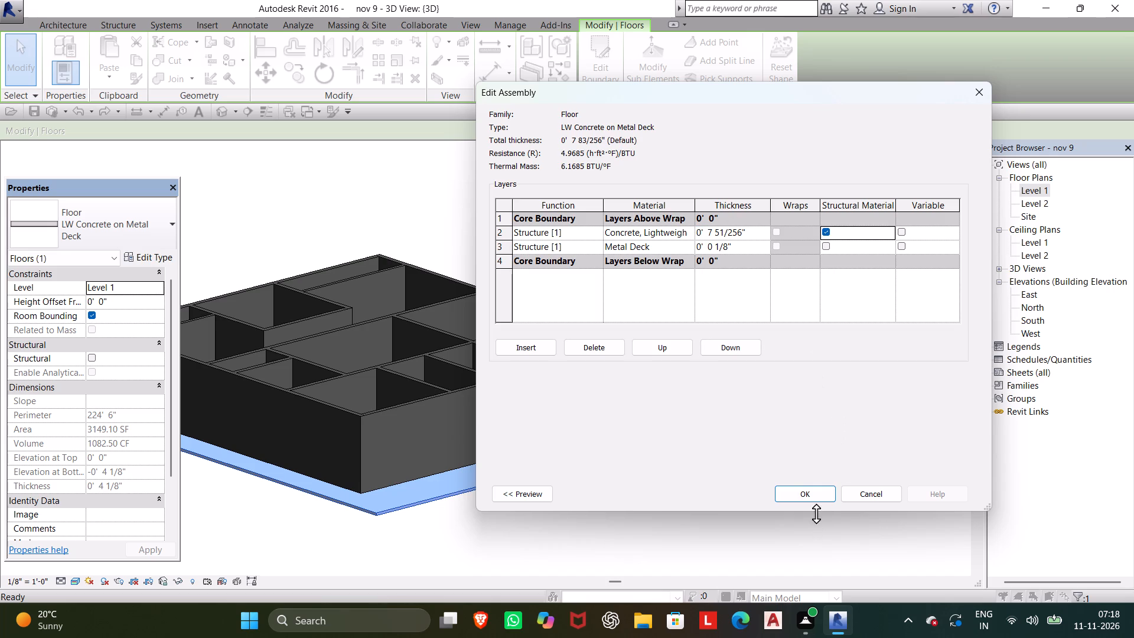
left_click(821, 495)
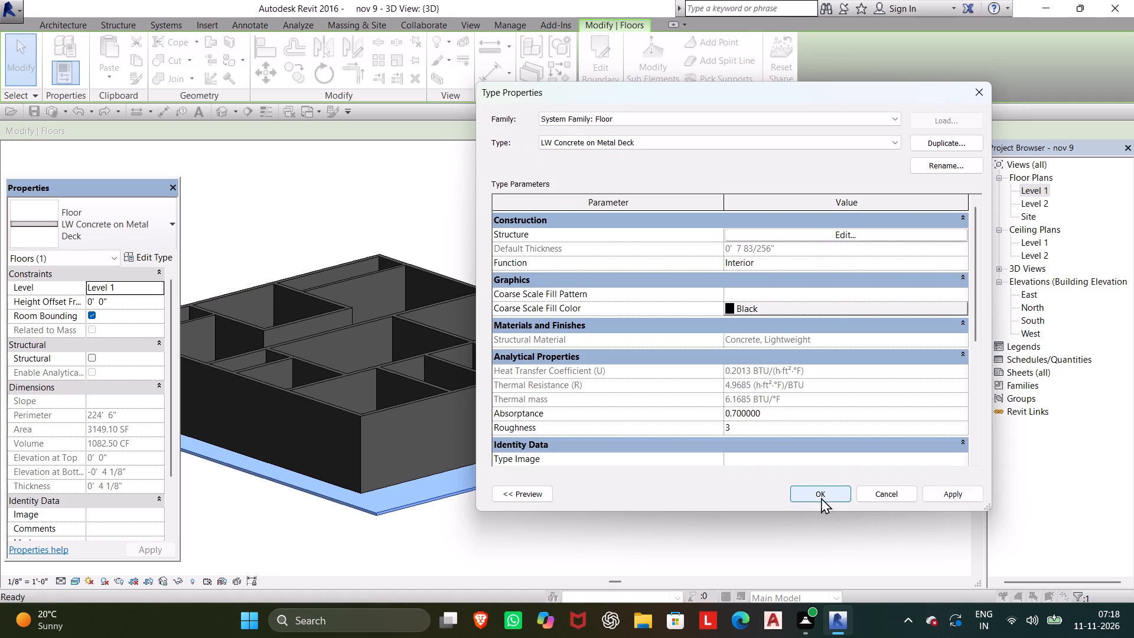
left_click(954, 496)
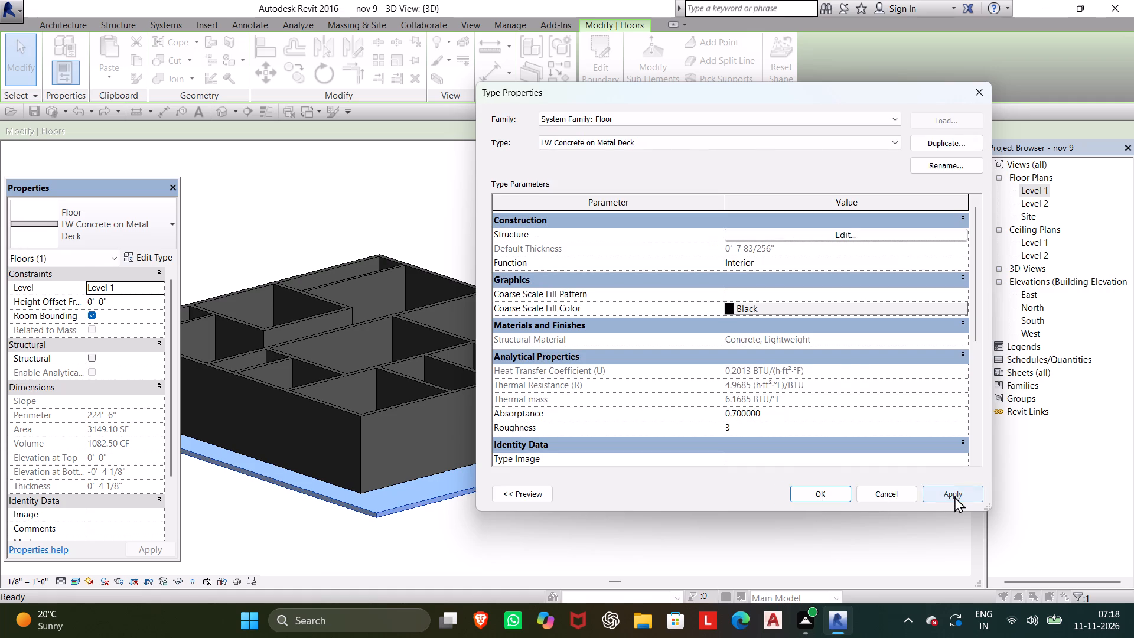
left_click(828, 497)
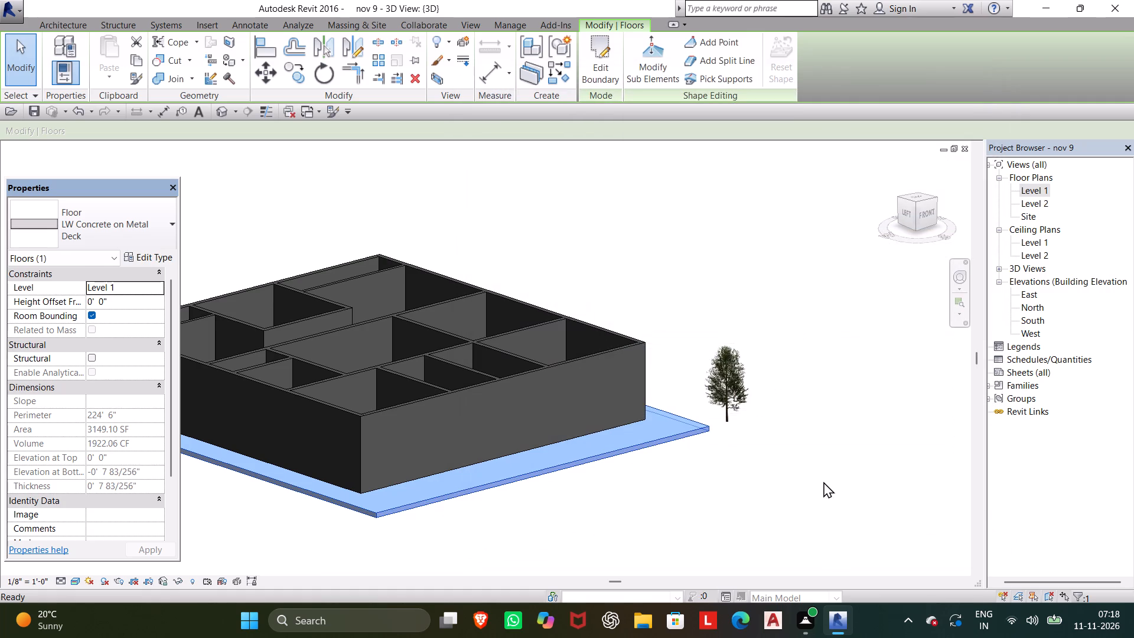
key("Escape")
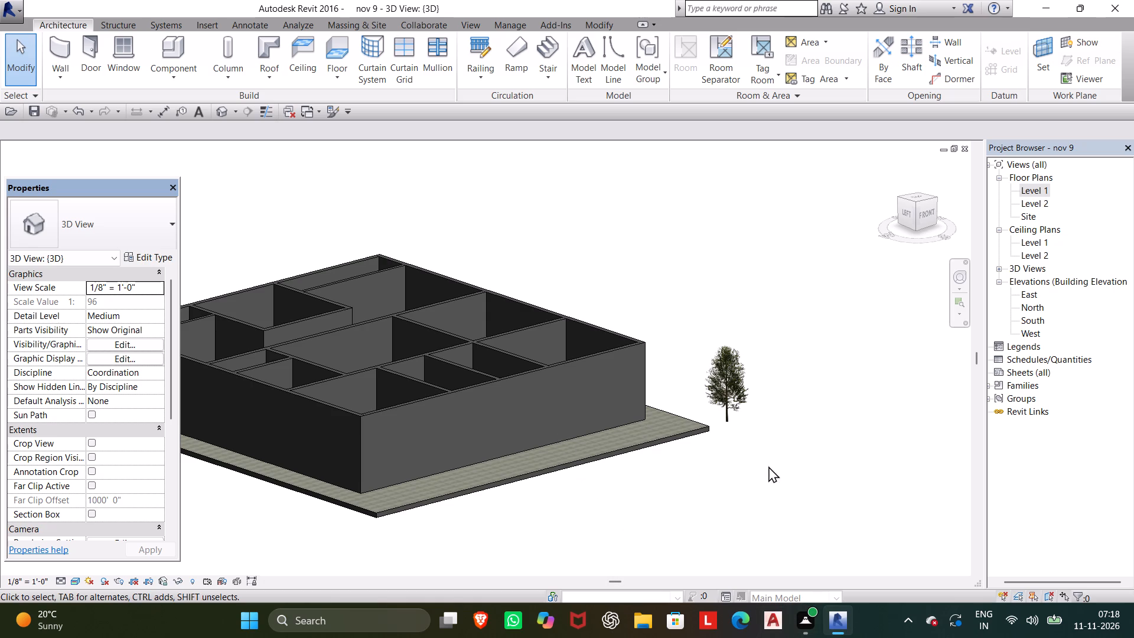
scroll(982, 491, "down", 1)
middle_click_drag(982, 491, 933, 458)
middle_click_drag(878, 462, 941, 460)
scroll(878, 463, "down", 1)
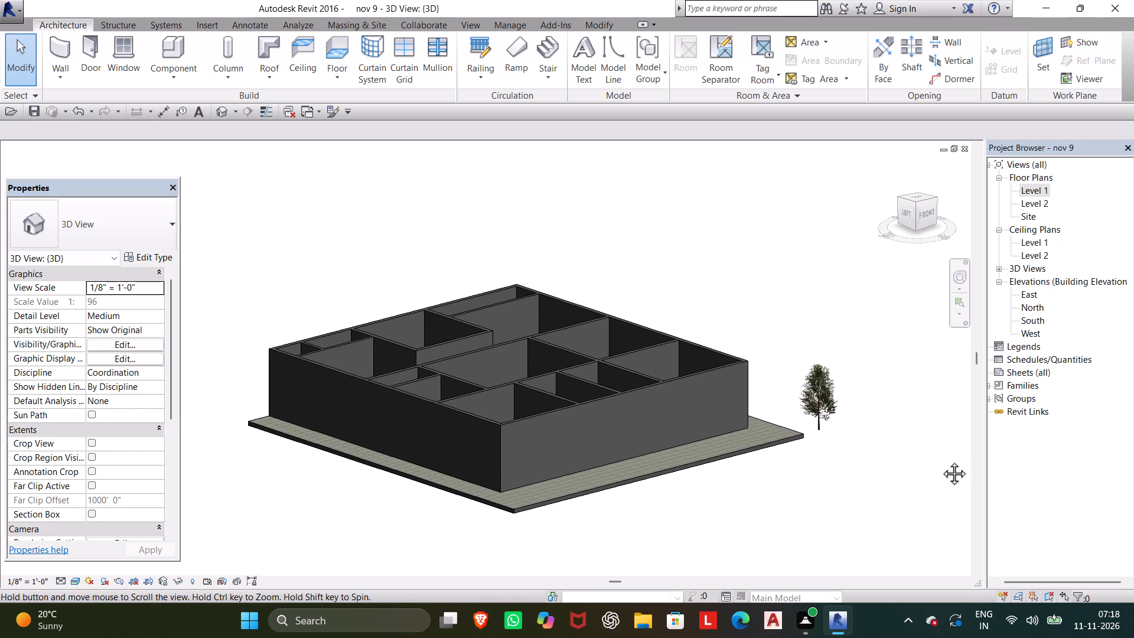
Examine the thickened floor slab and the building walls from several angles in the 3D view.
middle_click_drag(941, 460, 913, 456)
middle_click_drag(913, 456, 764, 597)
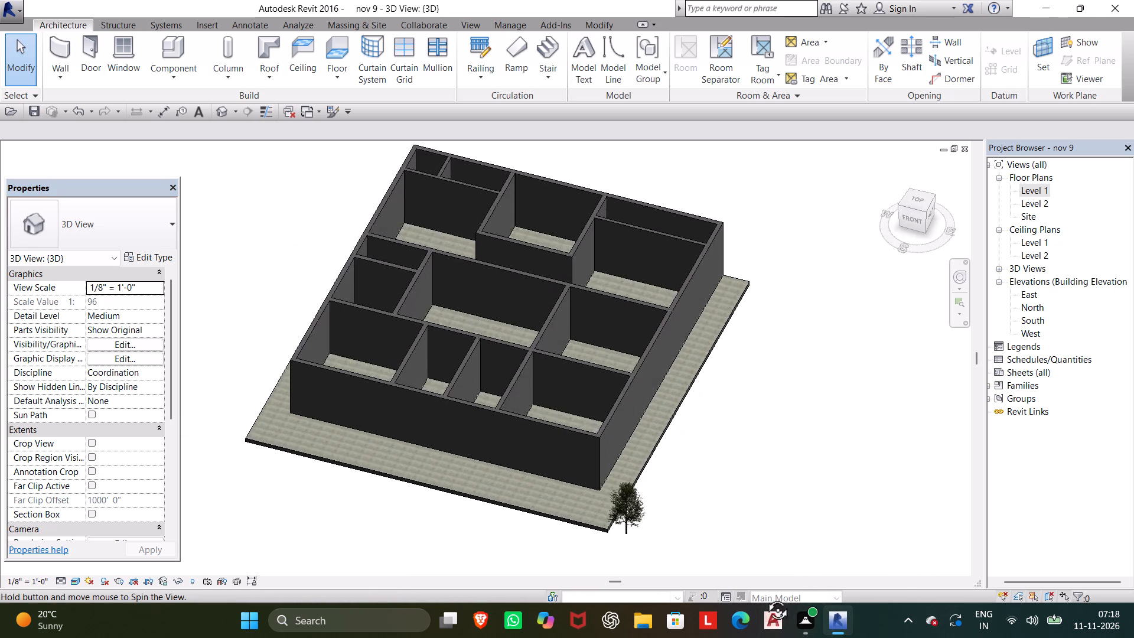
middle_click_drag(764, 597, 794, 575)
middle_click_drag(832, 490, 856, 480)
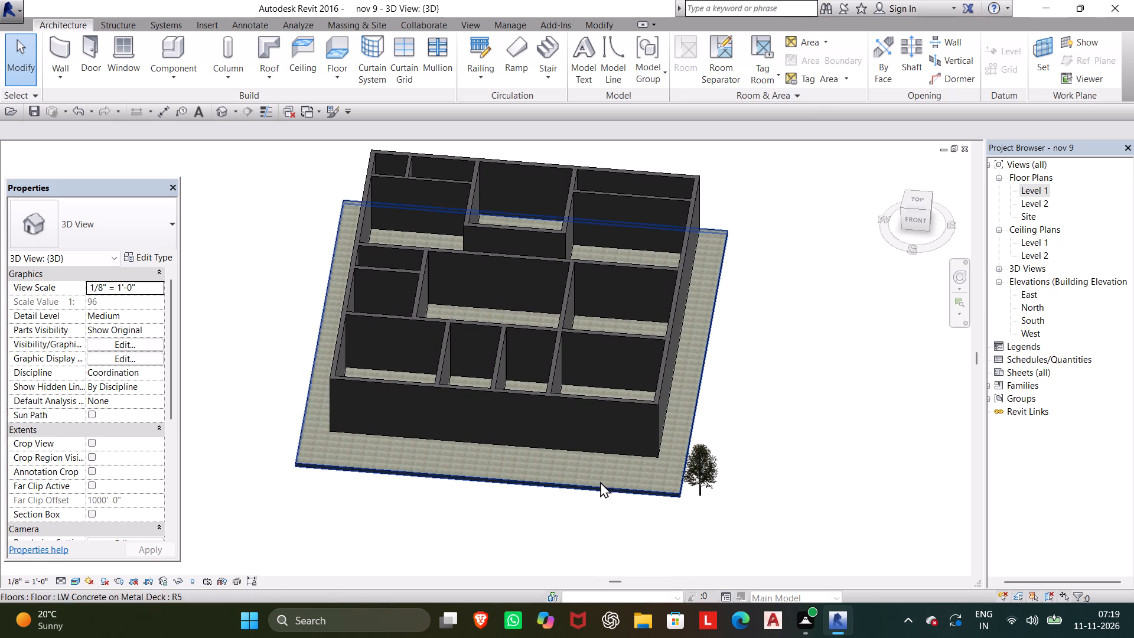
middle_click_drag(600, 481, 650, 466, "shift")
left_click(637, 469)
left_click(621, 473)
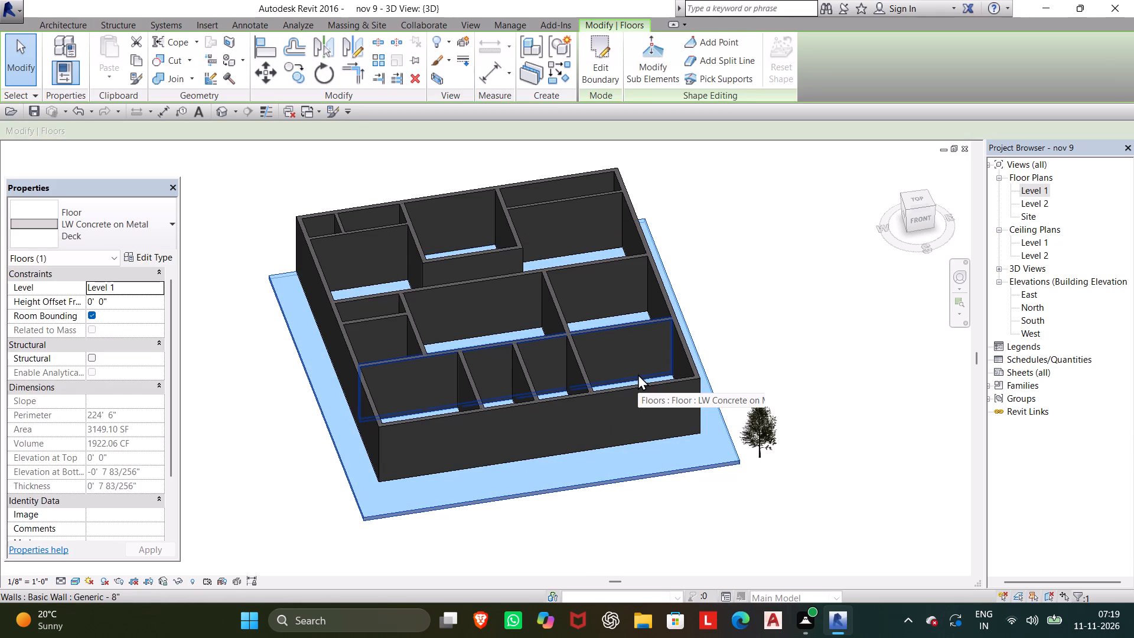
key("Escape")
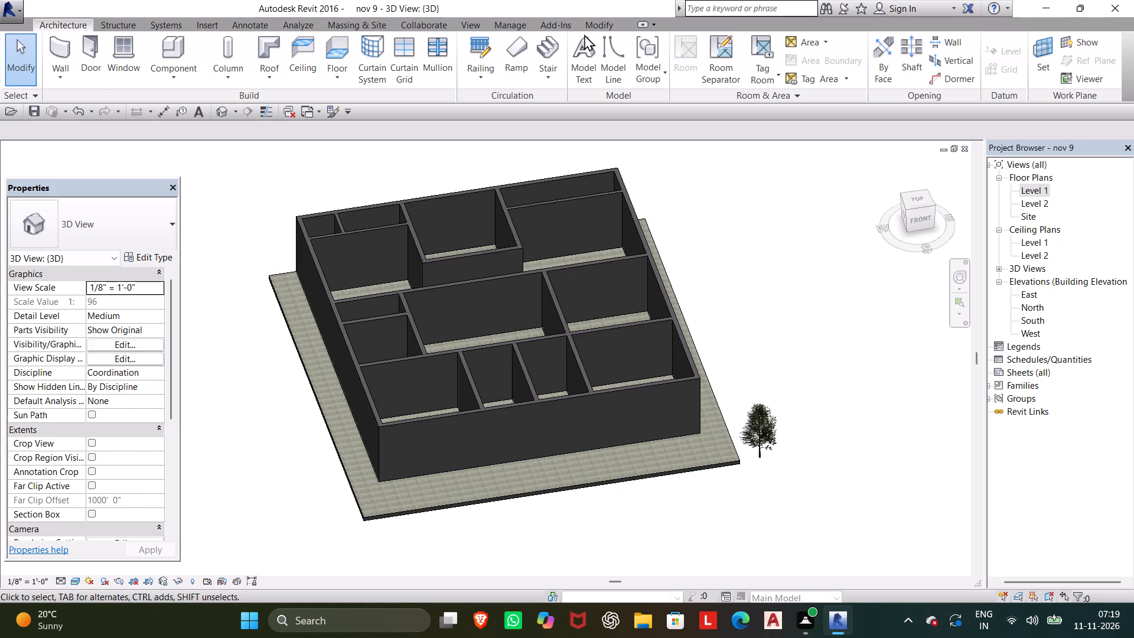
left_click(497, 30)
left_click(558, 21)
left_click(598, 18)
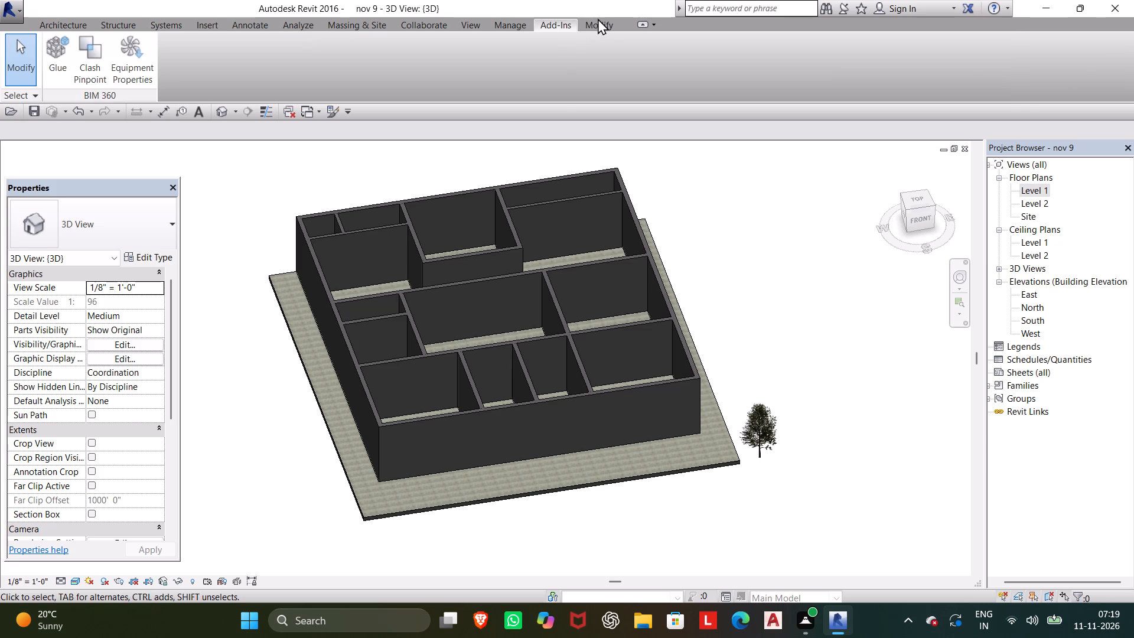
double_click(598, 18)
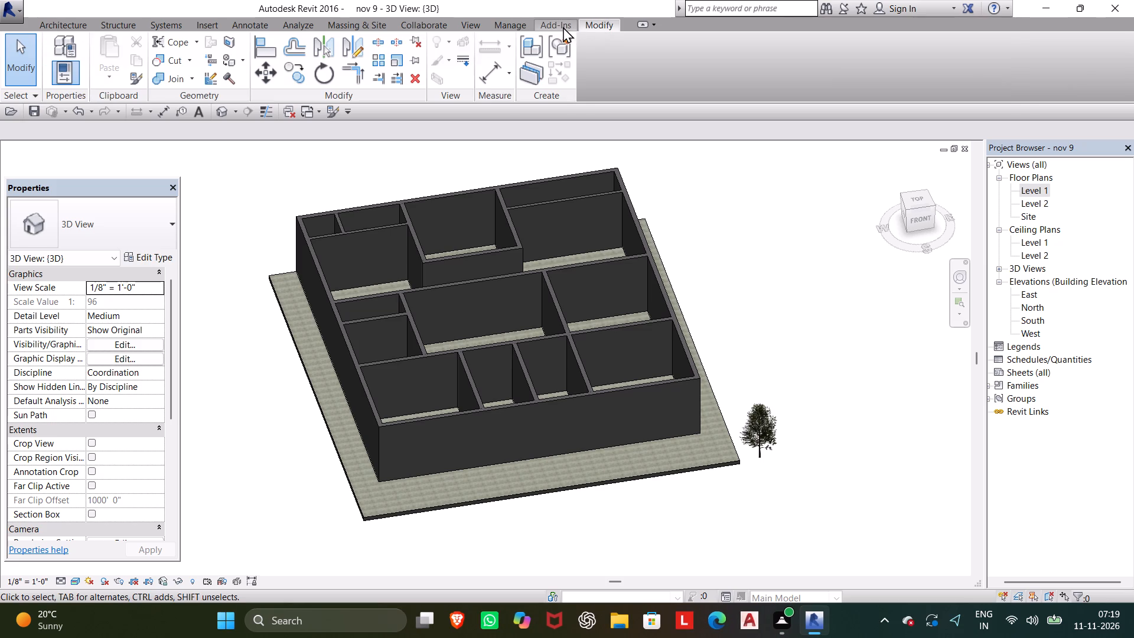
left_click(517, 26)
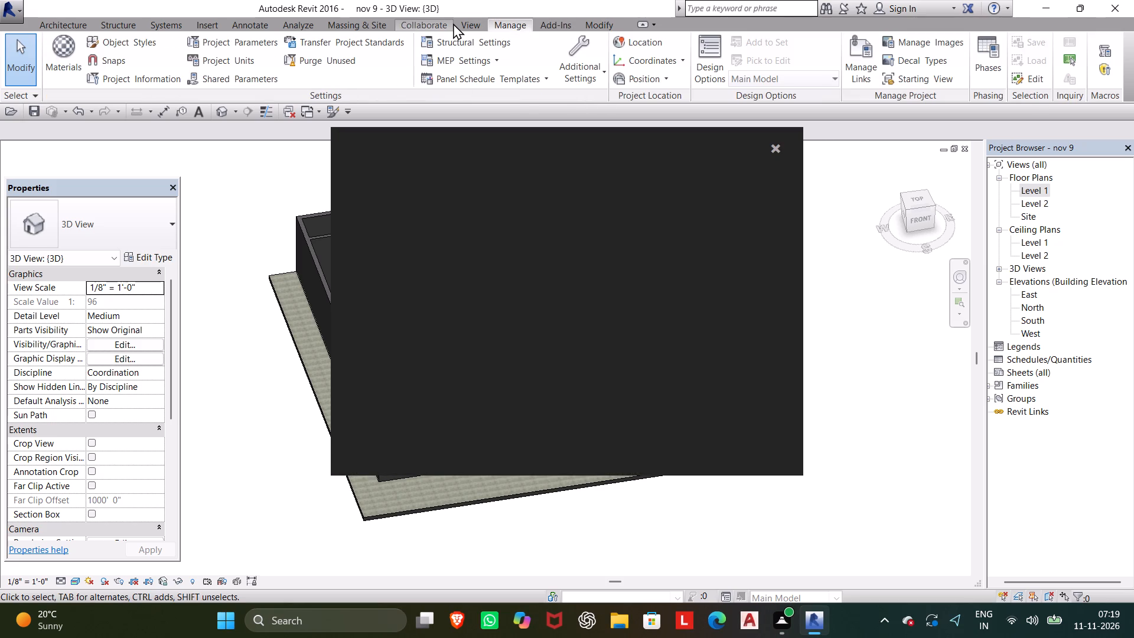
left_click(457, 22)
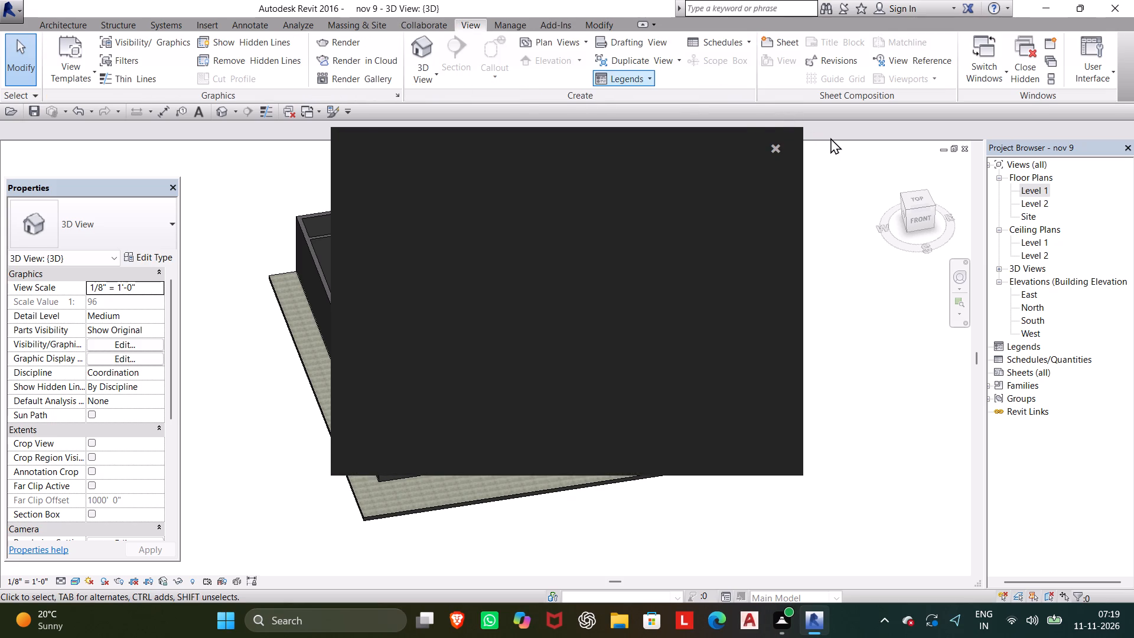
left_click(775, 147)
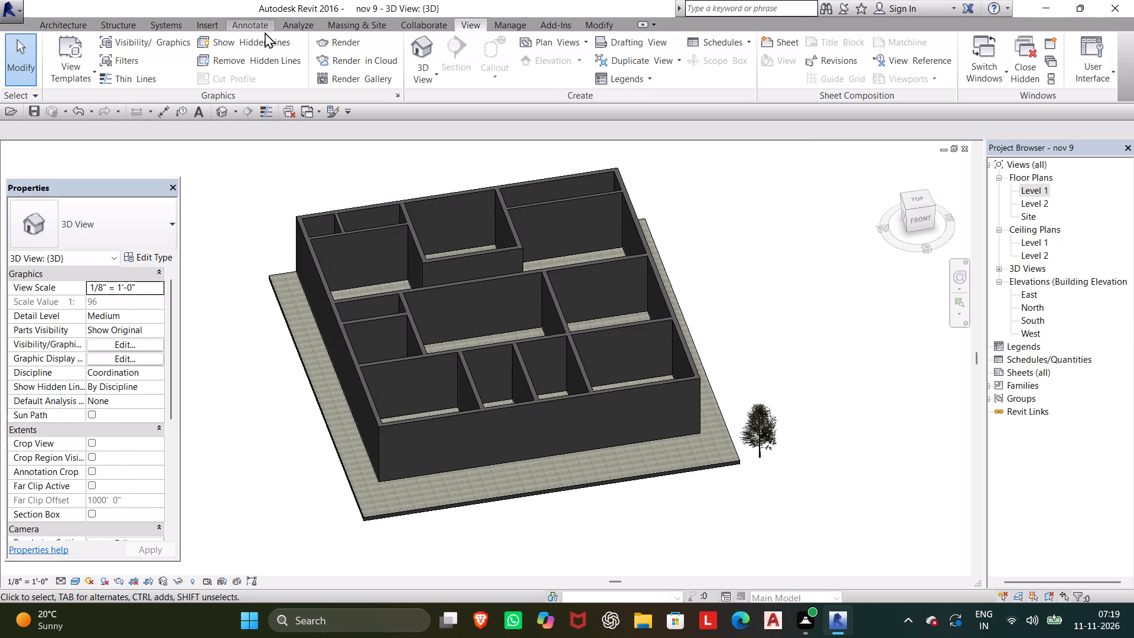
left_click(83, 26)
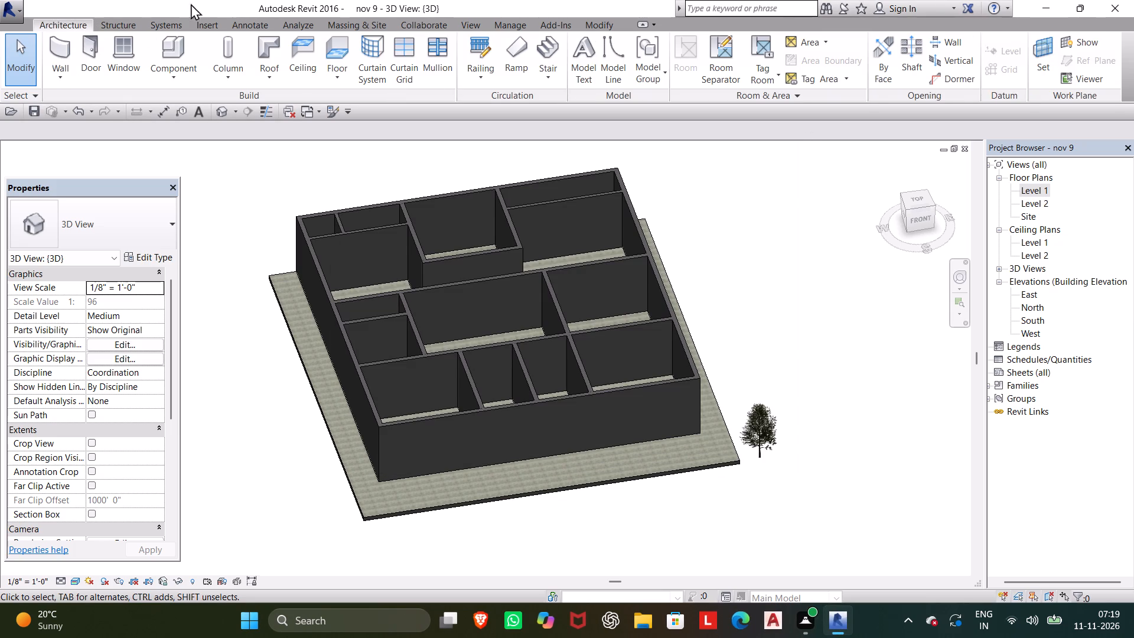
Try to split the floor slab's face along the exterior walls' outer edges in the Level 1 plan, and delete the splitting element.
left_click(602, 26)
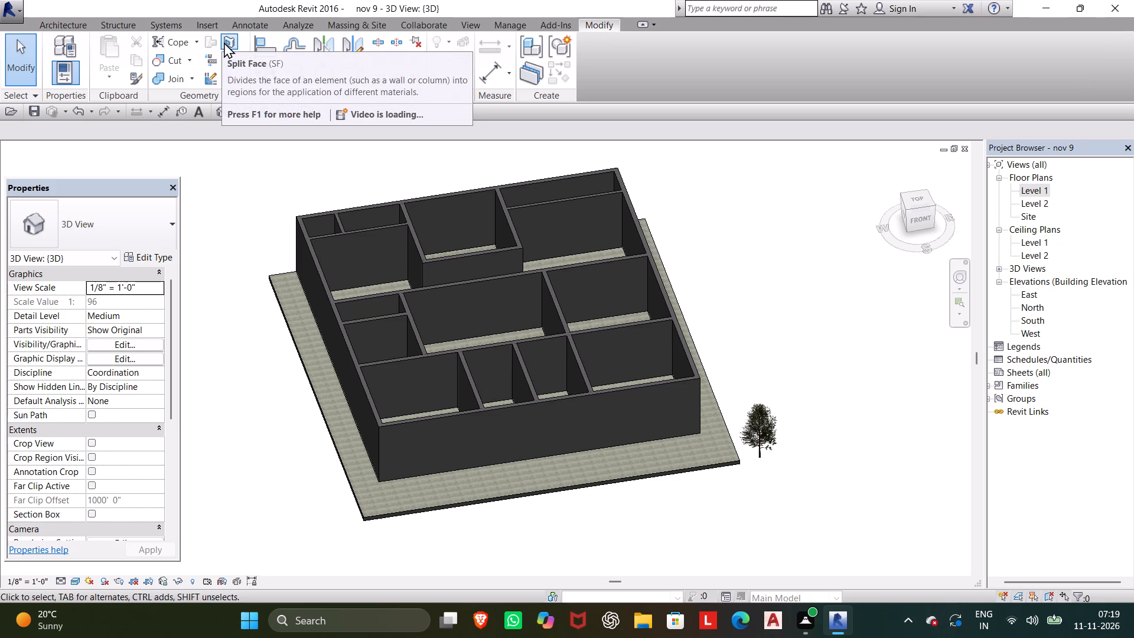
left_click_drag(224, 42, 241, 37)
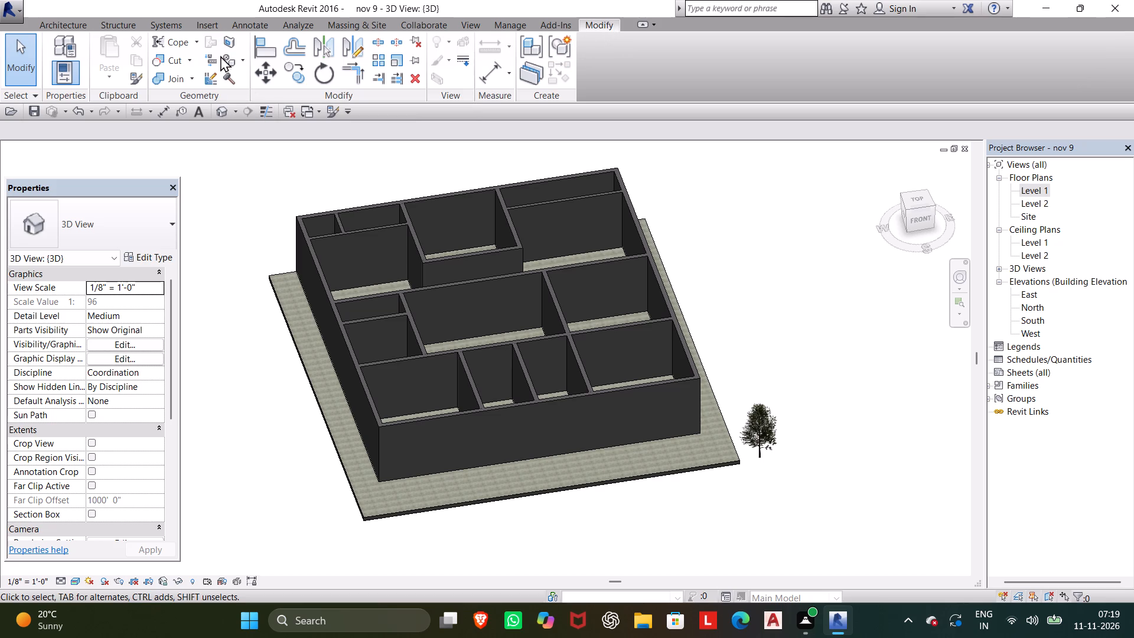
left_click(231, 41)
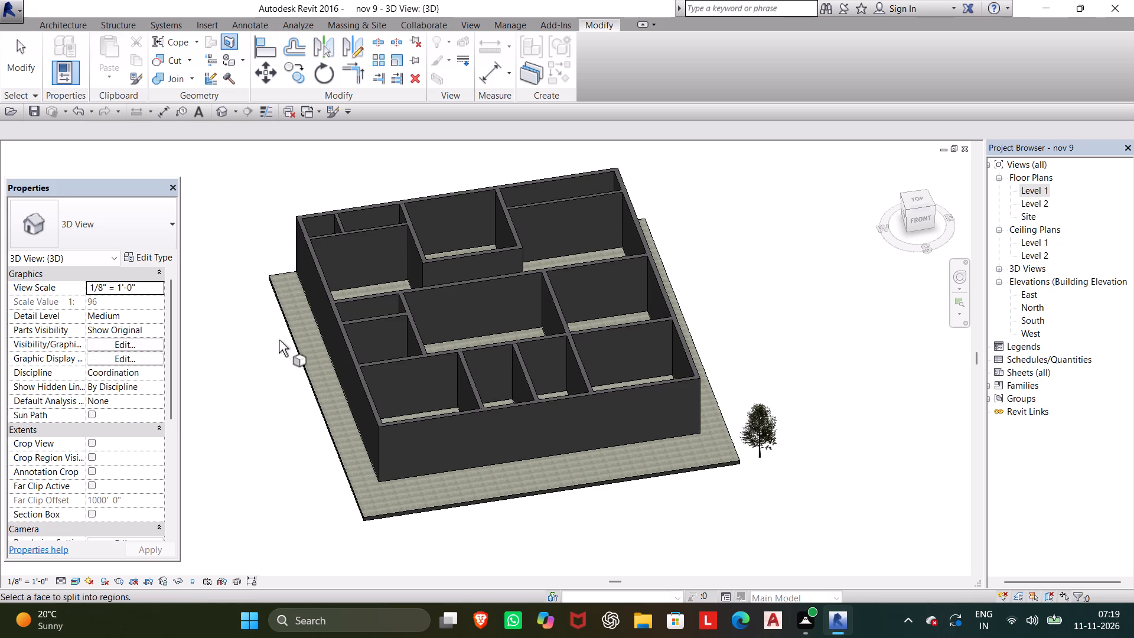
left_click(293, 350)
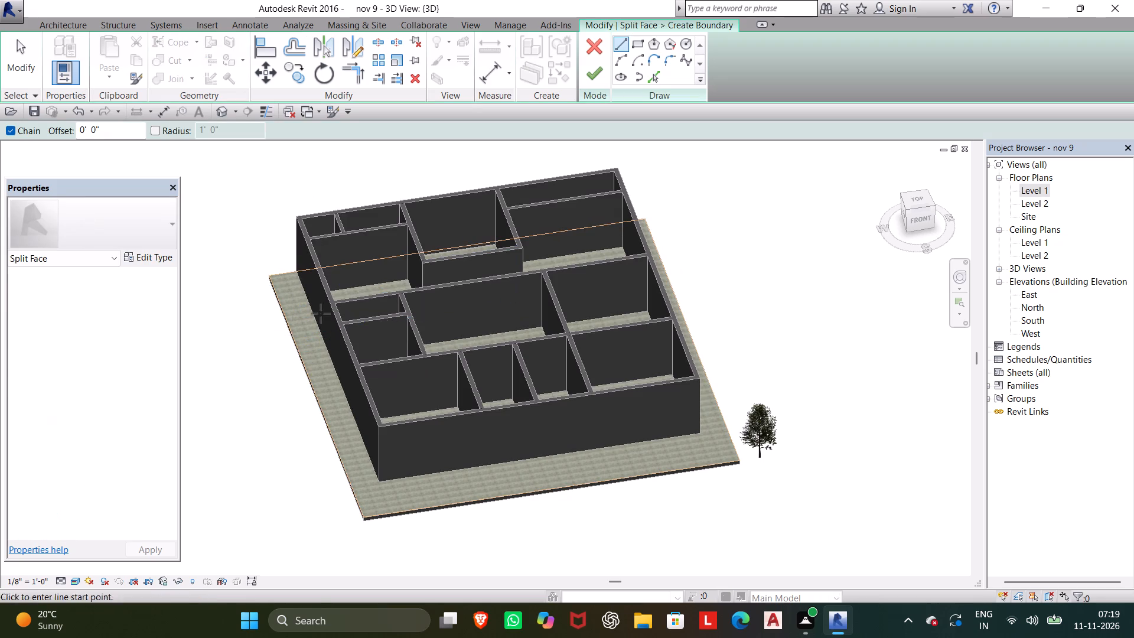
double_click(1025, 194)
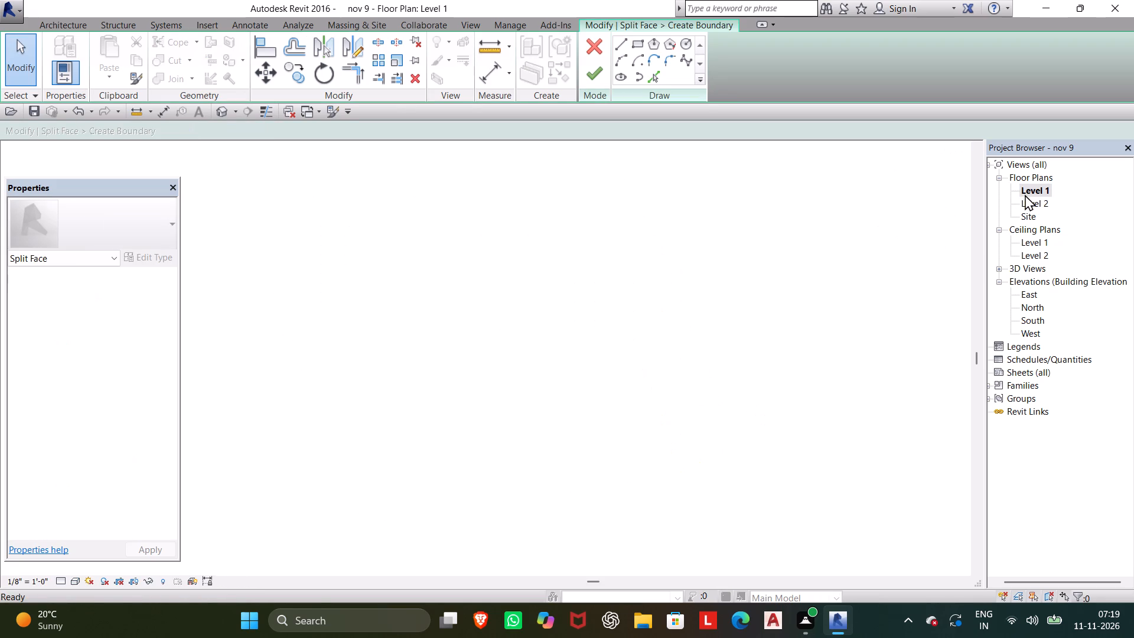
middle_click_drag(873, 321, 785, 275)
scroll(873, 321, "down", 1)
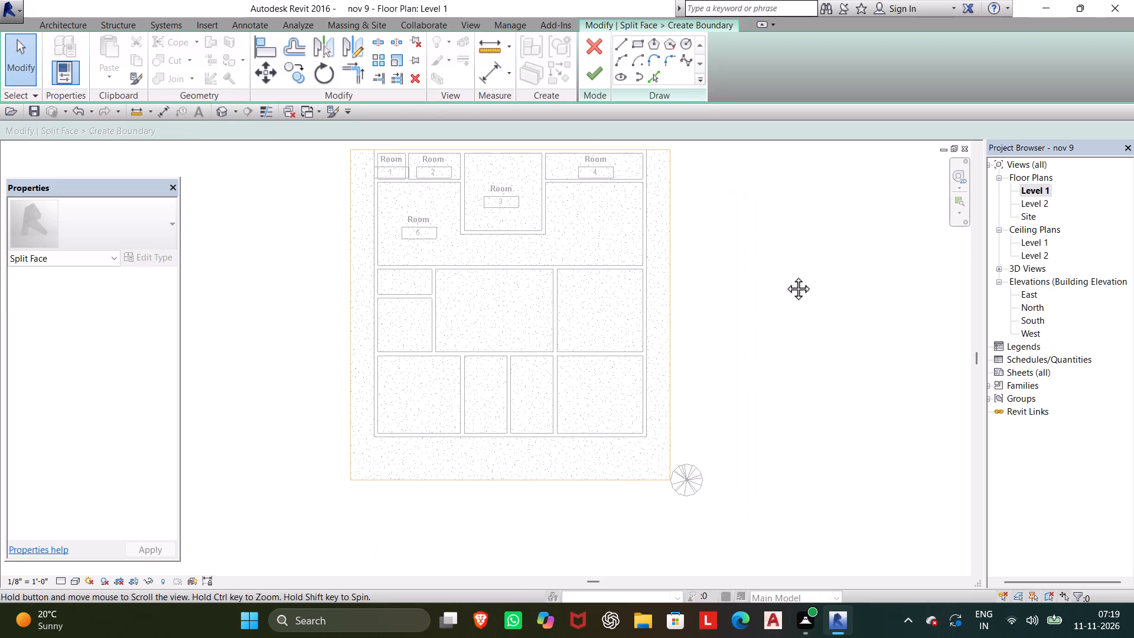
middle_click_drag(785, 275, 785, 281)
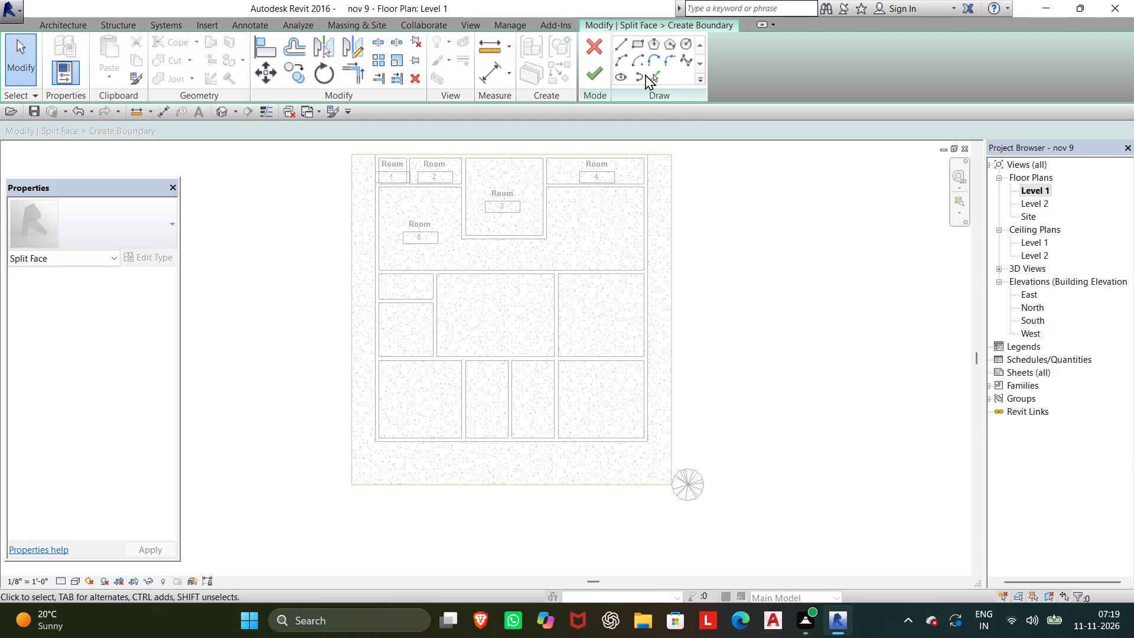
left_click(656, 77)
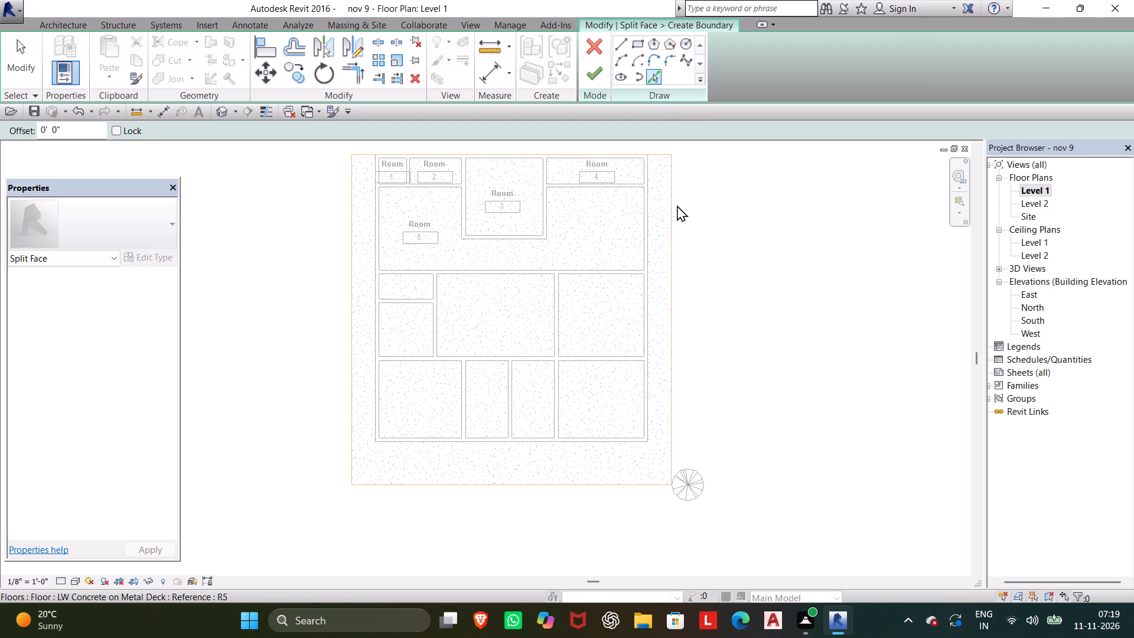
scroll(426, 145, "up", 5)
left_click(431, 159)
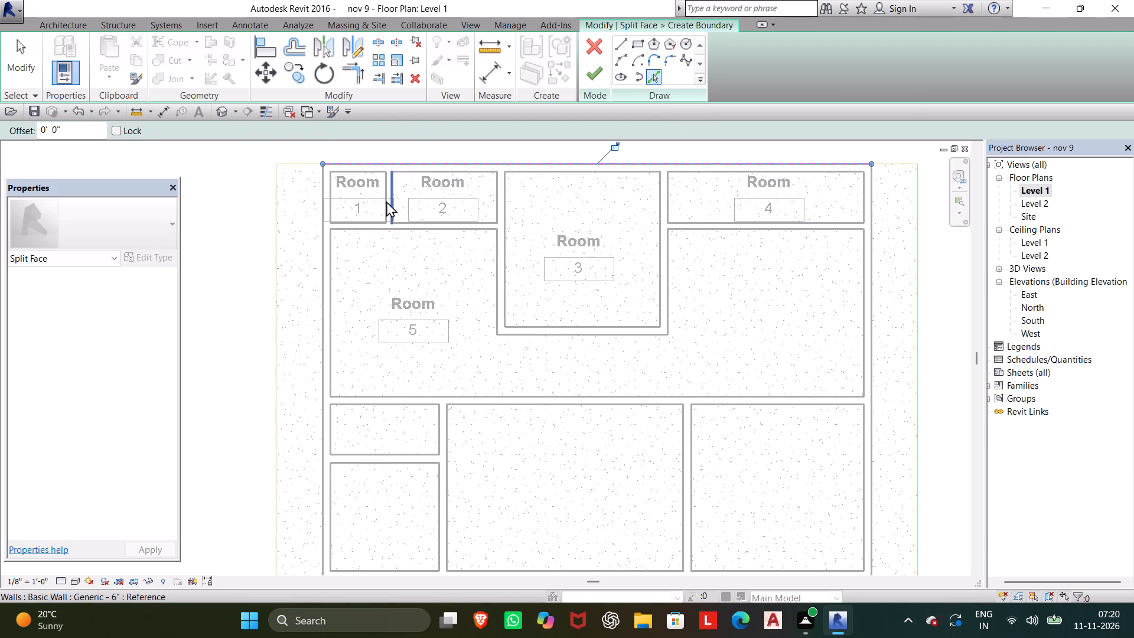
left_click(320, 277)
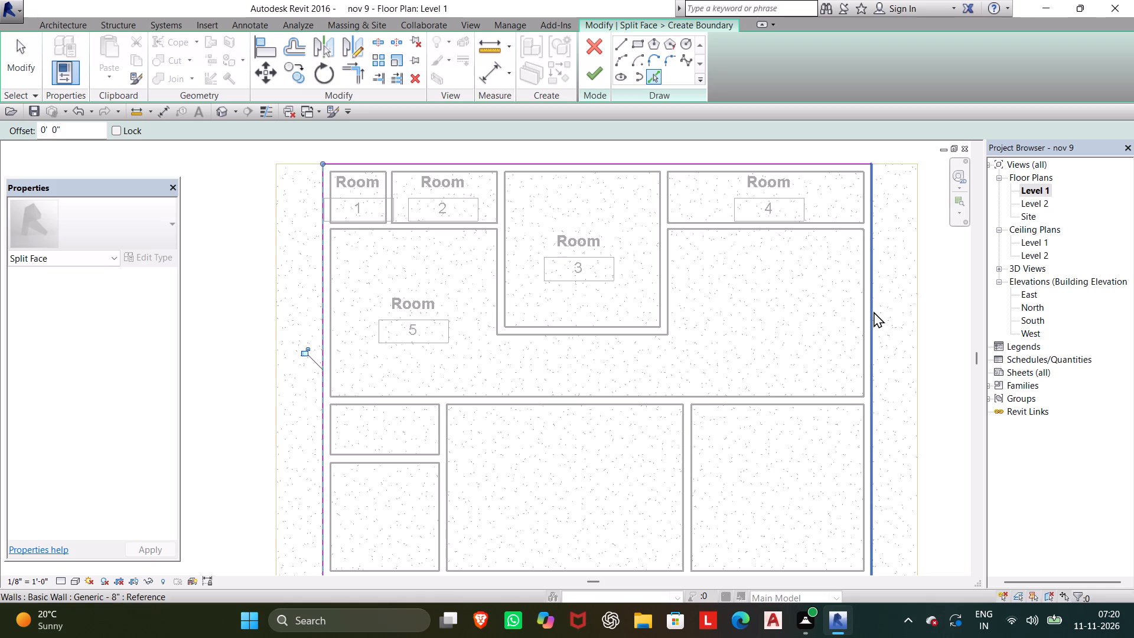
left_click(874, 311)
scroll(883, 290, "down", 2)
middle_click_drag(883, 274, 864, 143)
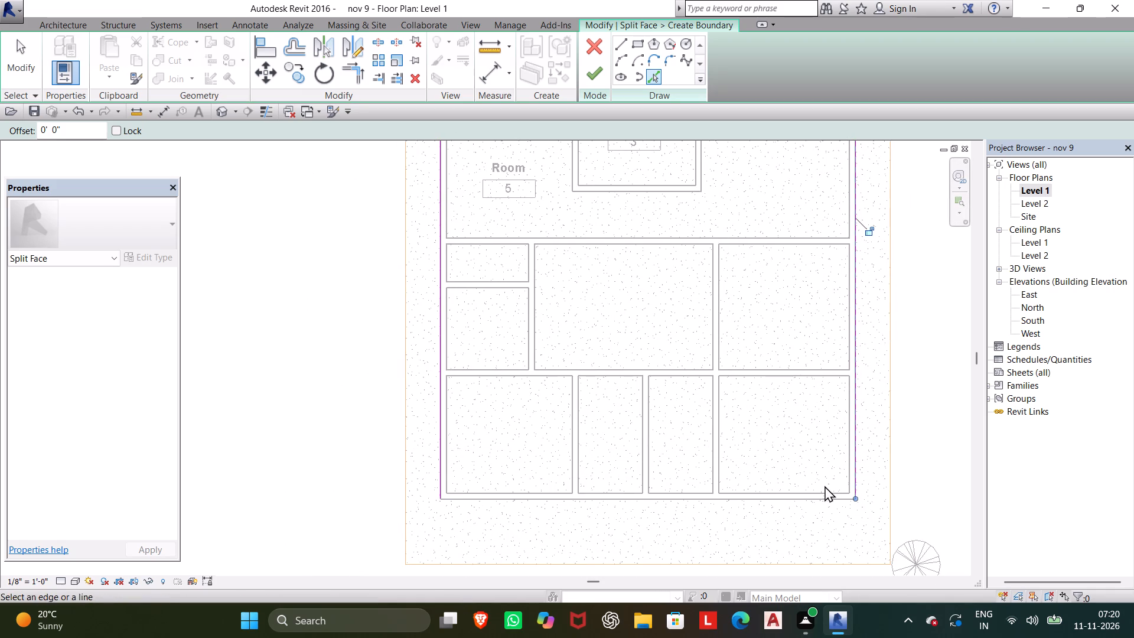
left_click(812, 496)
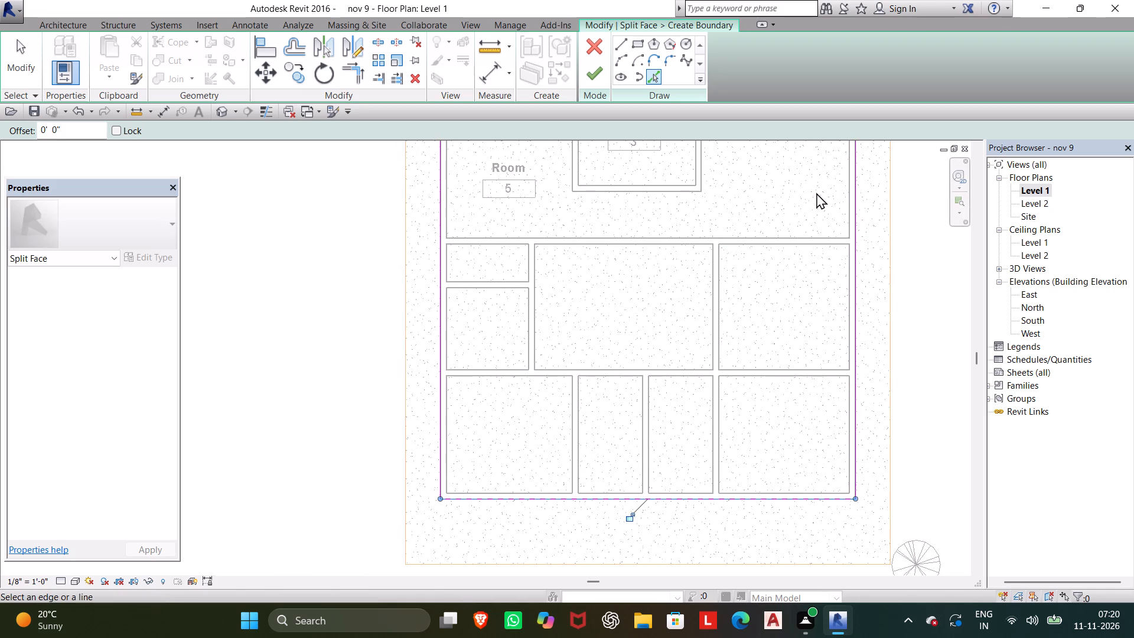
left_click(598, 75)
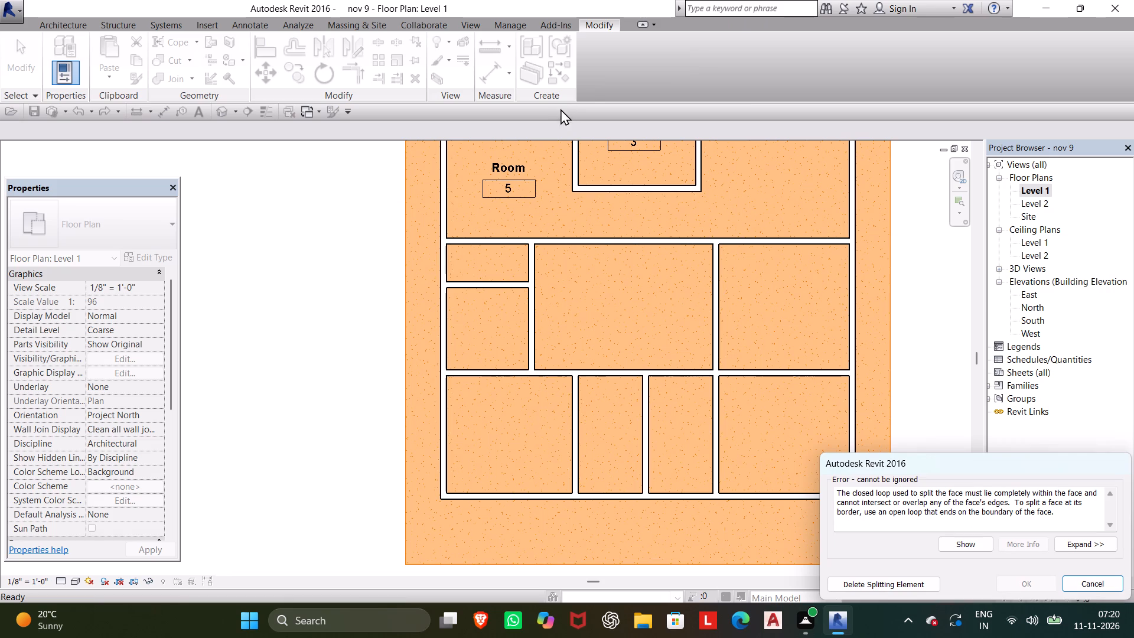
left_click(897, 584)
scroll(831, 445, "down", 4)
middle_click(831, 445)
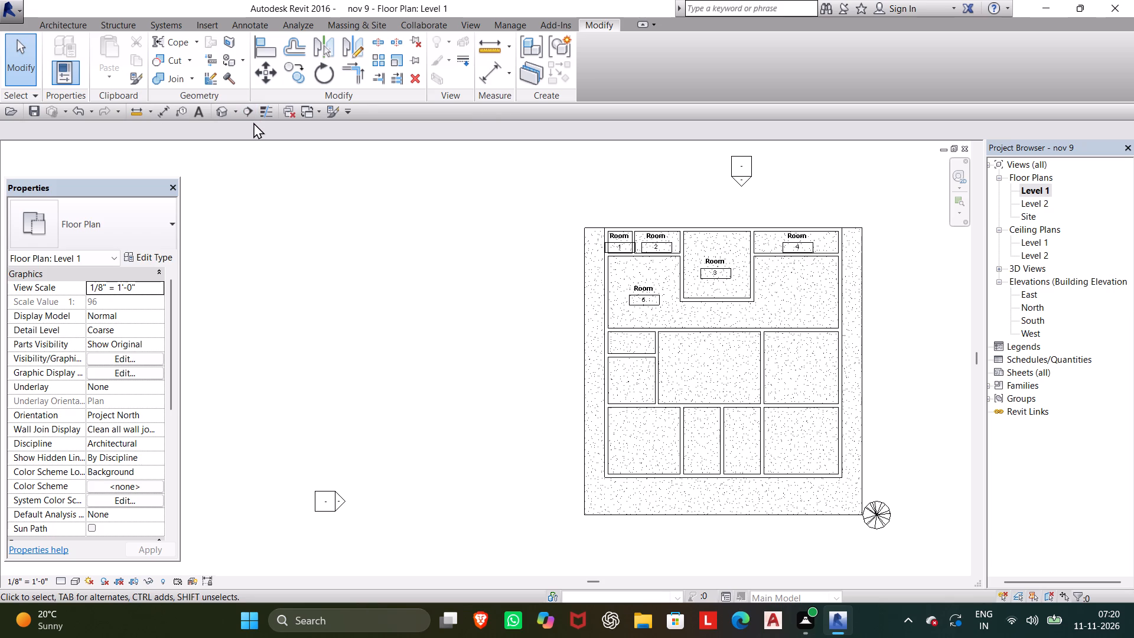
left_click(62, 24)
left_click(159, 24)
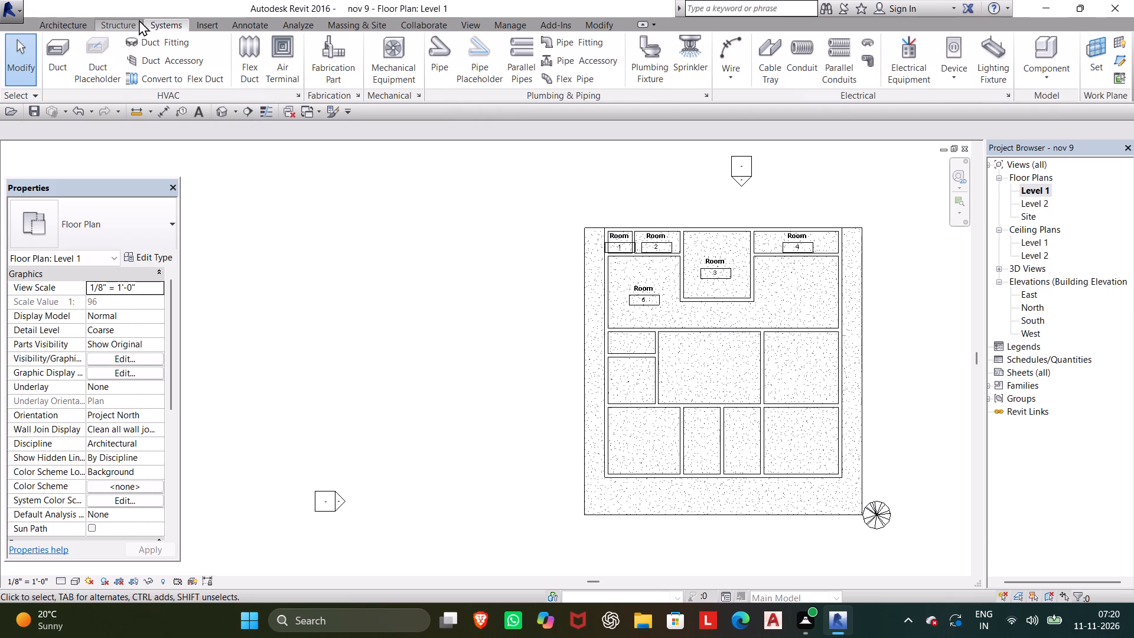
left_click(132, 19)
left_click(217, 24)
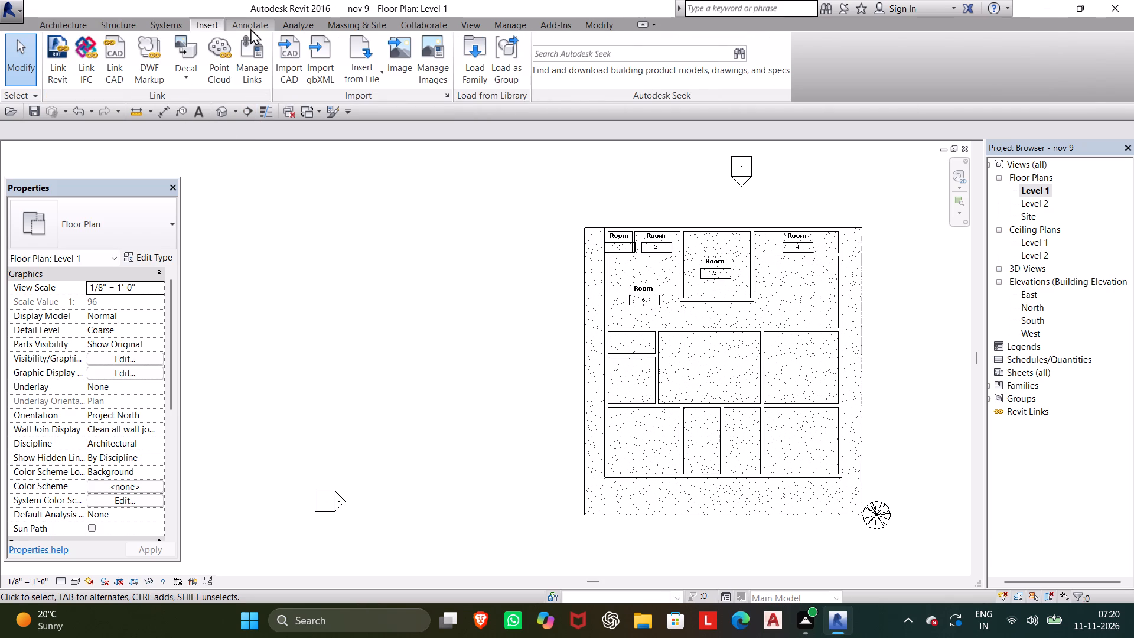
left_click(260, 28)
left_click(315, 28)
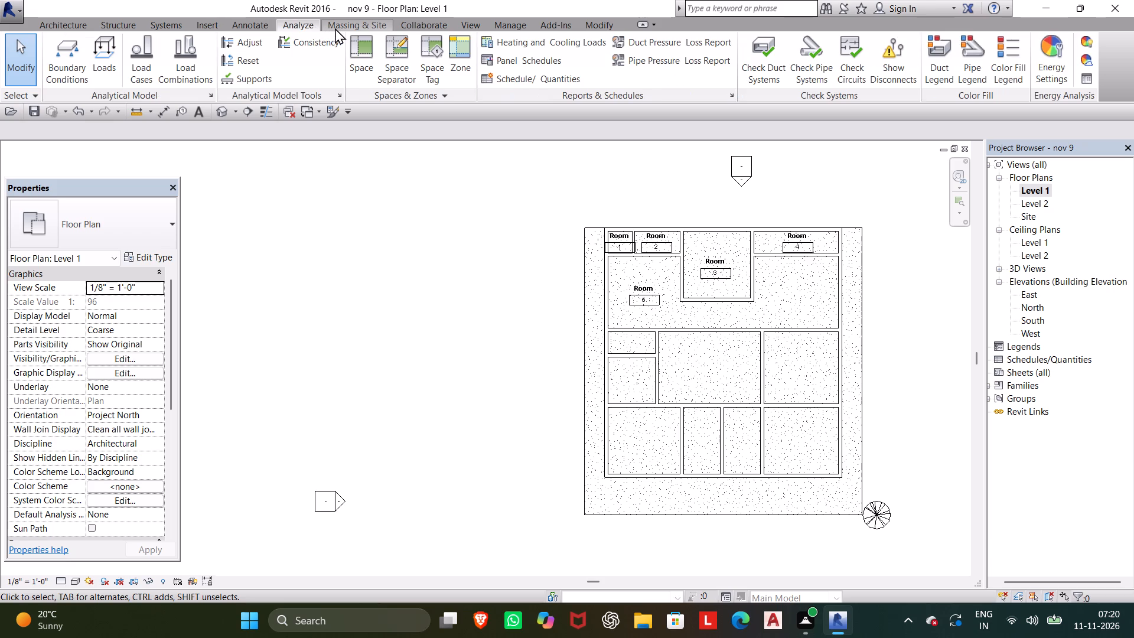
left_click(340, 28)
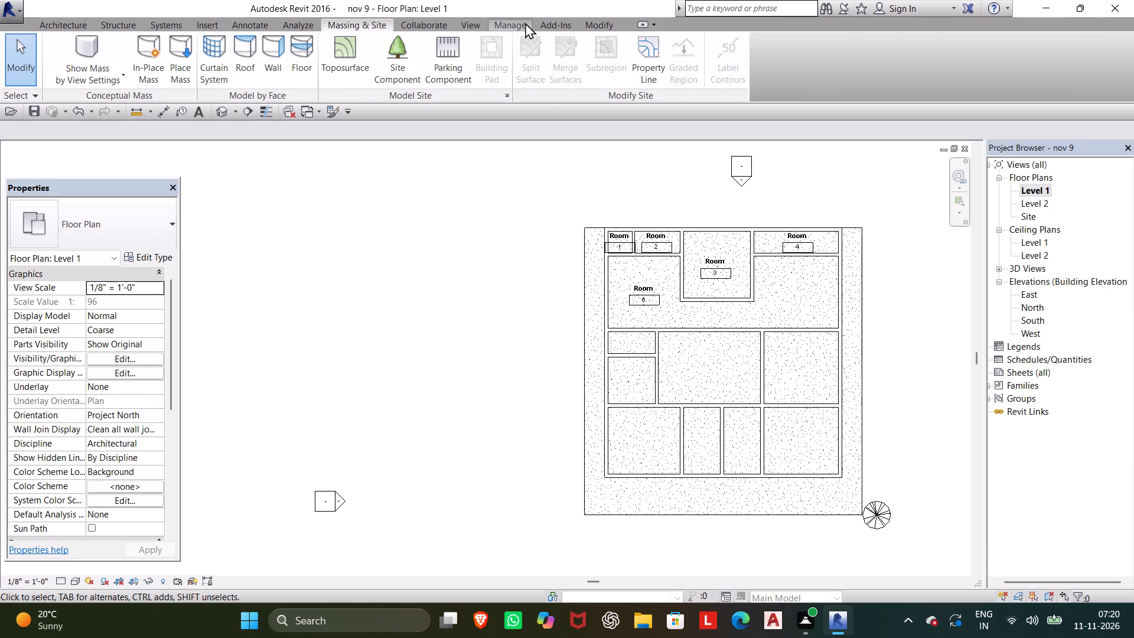
Create a new material in the Material Browser and dismiss the blank notification window.
left_click(529, 22)
left_click(63, 40)
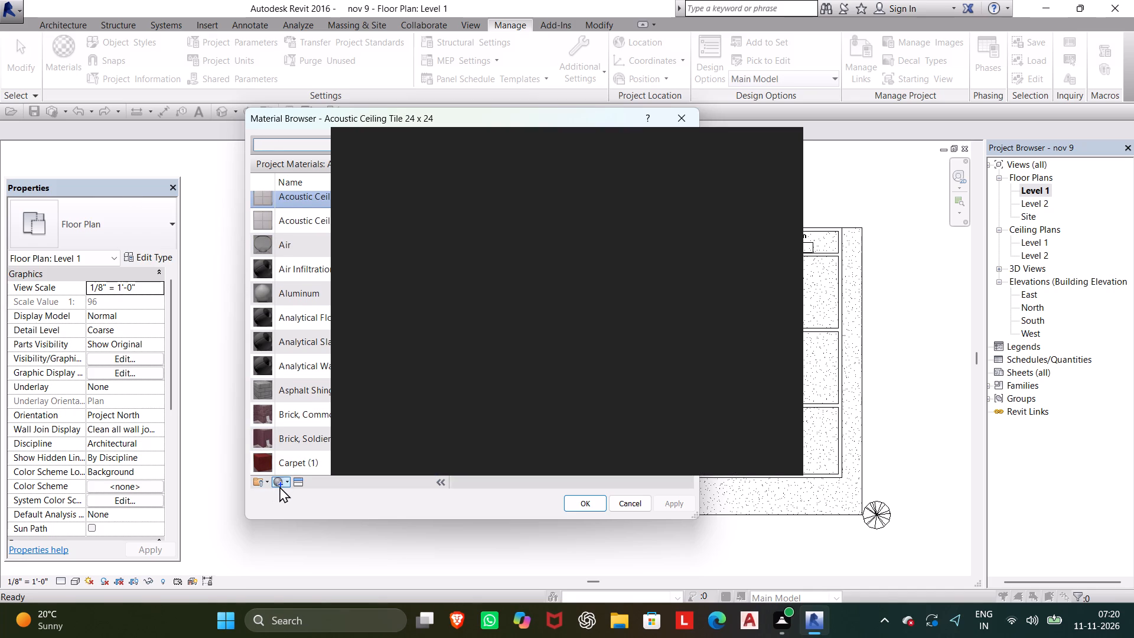
left_click(279, 486)
left_click(278, 494)
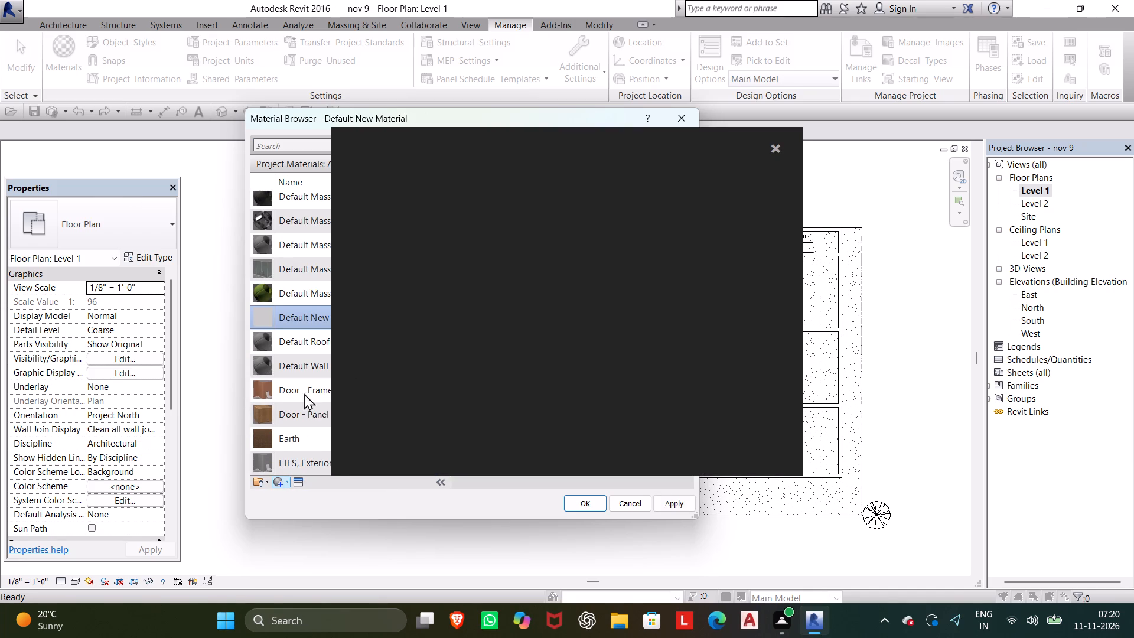
left_click(770, 148)
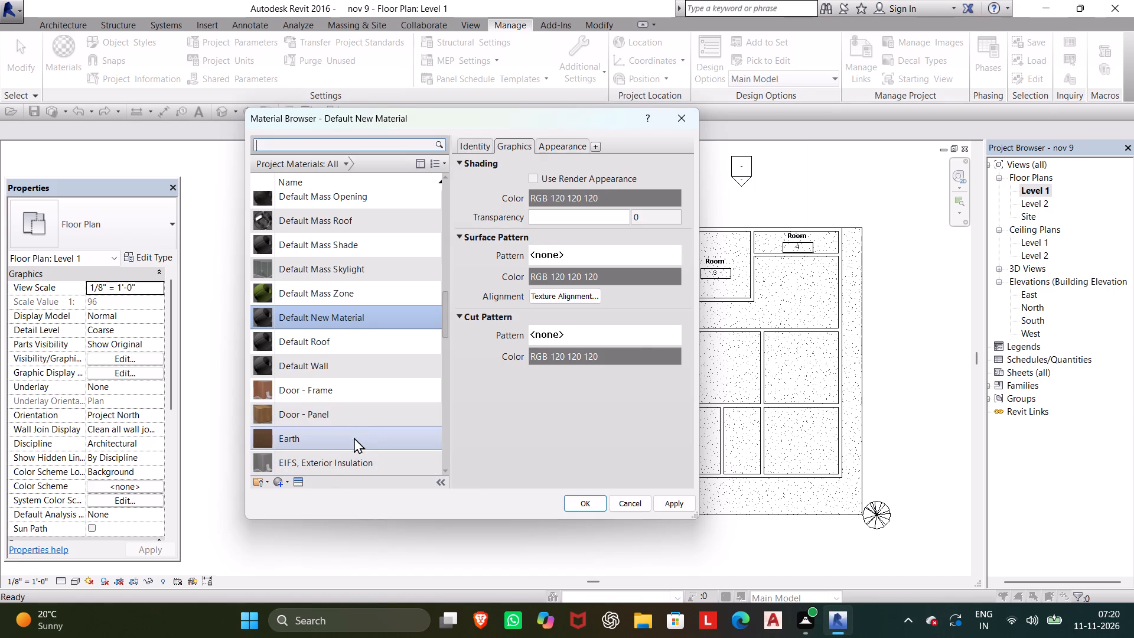
Create another new material in the project's material list.
left_click(317, 317)
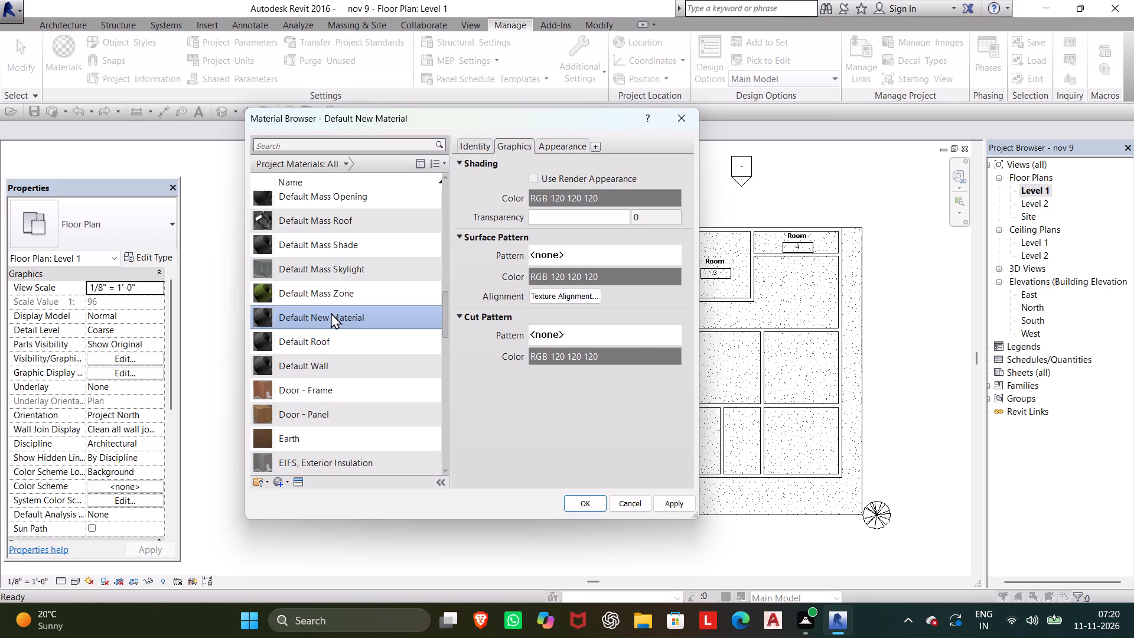
right_click(331, 311)
right_click_drag(333, 314, 326, 320)
left_click(278, 480)
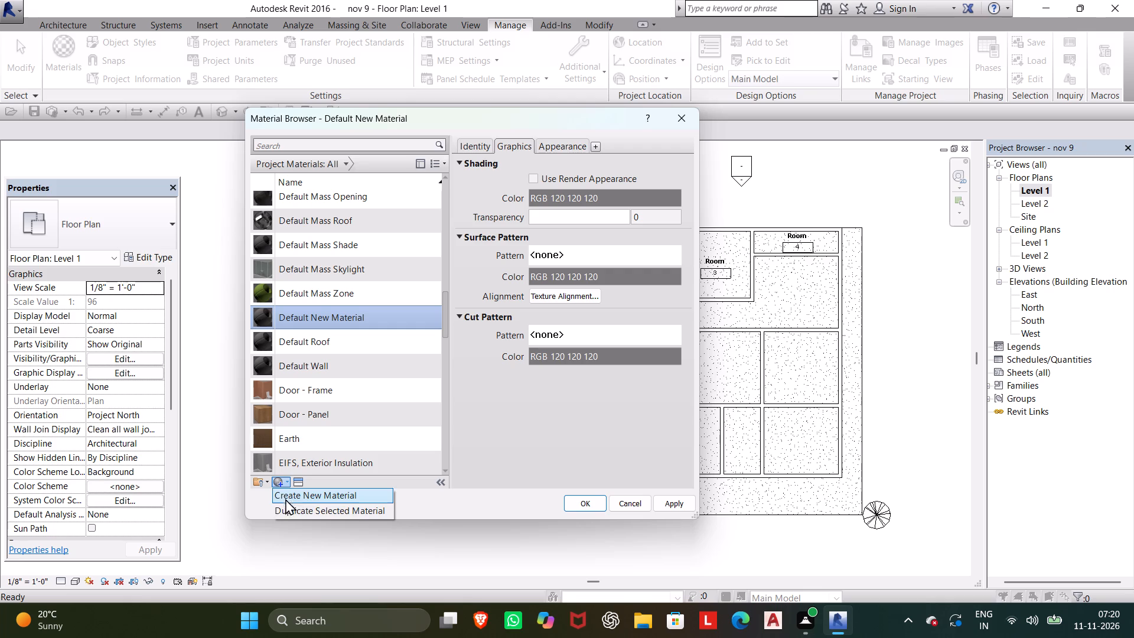
left_click(294, 495)
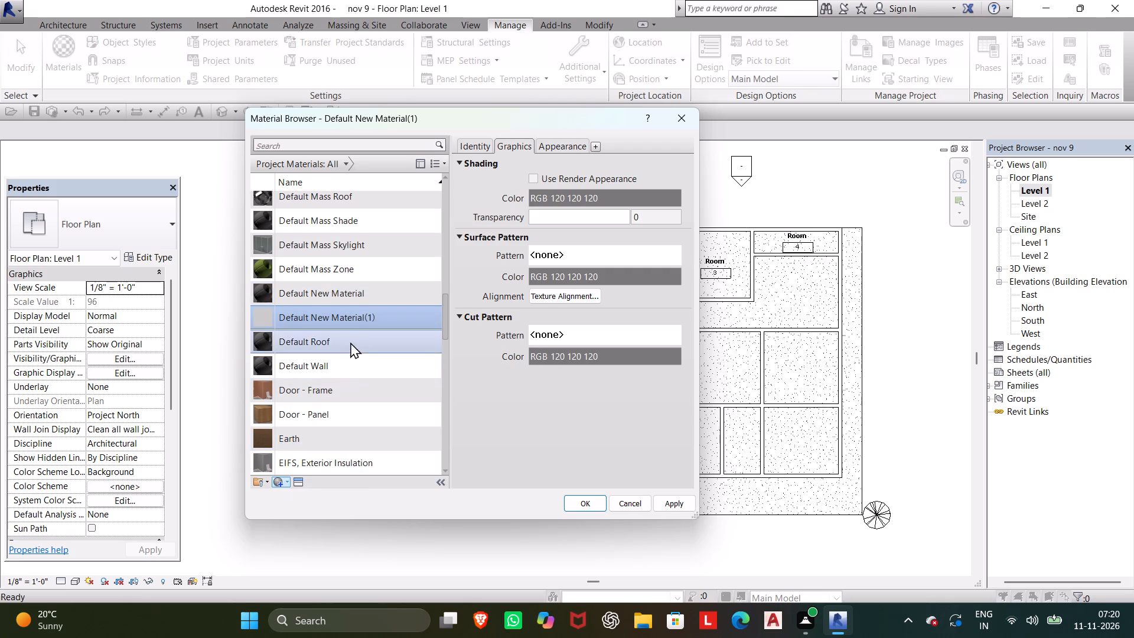
Rename the newly created material as "tlis for out side" and save the material changes.
right_click(367, 320)
right_click(372, 315)
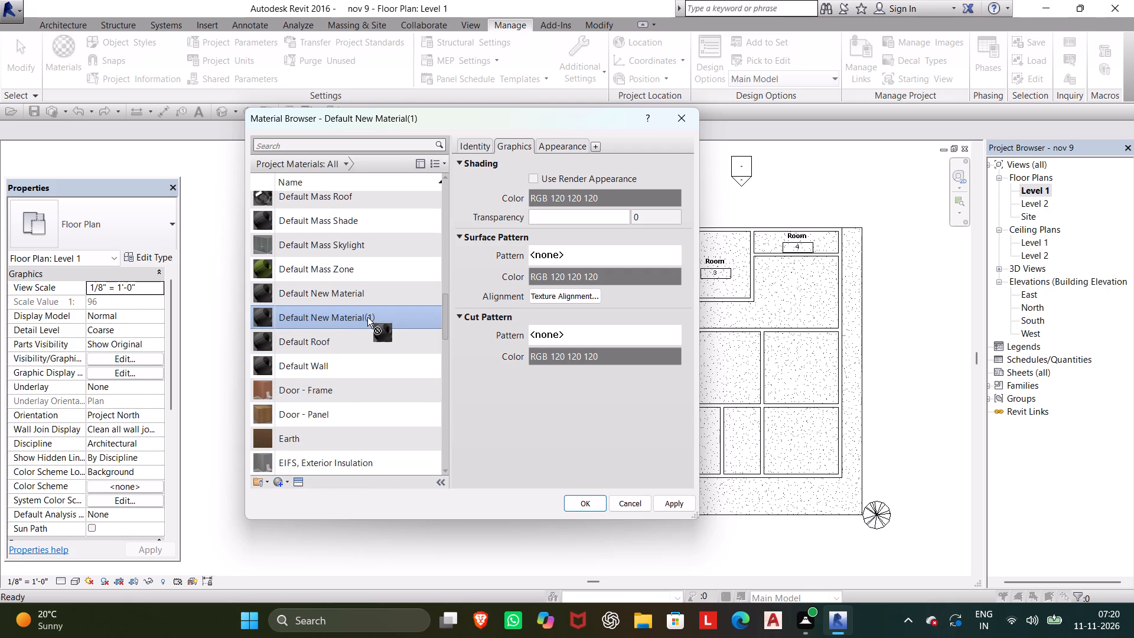
left_click(367, 317)
right_click(366, 317)
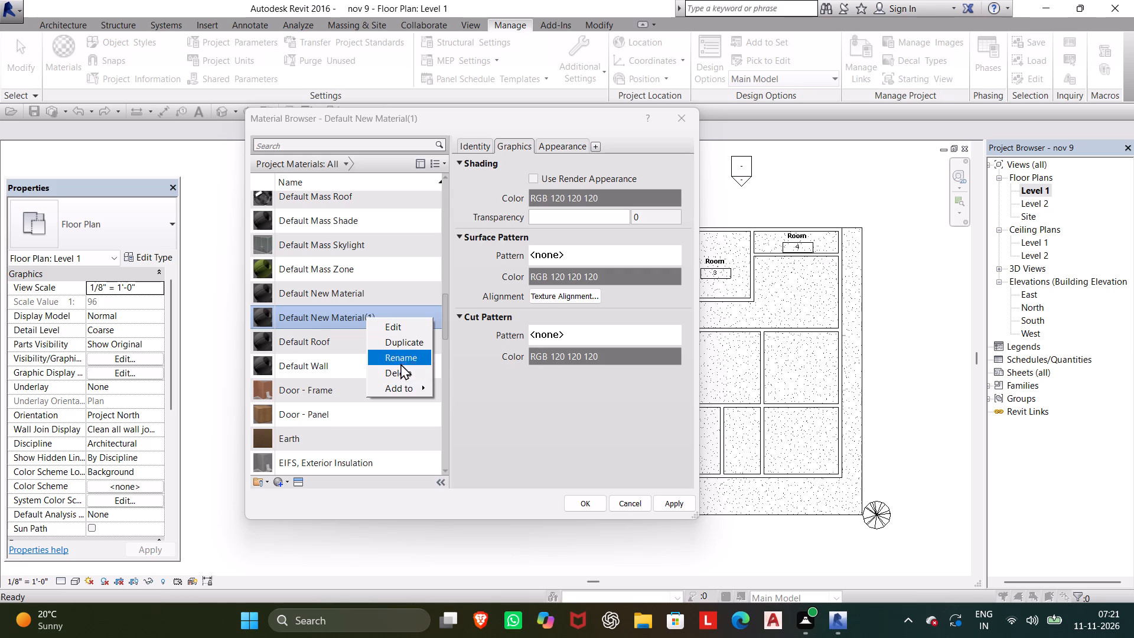
left_click(404, 358)
key("space")
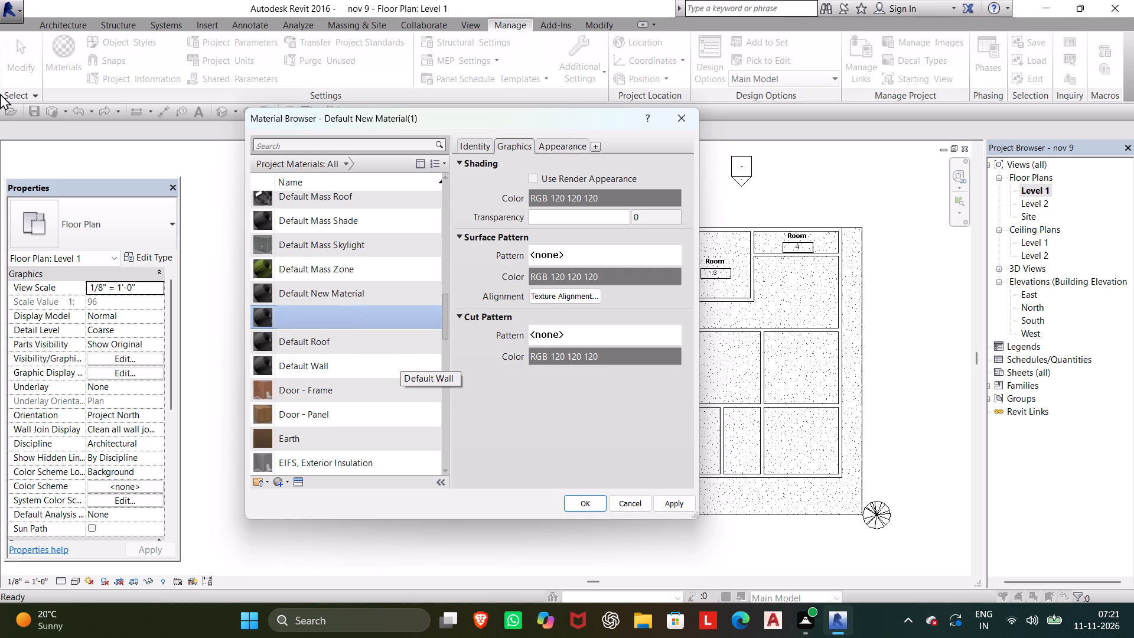
key("t")
key("l")
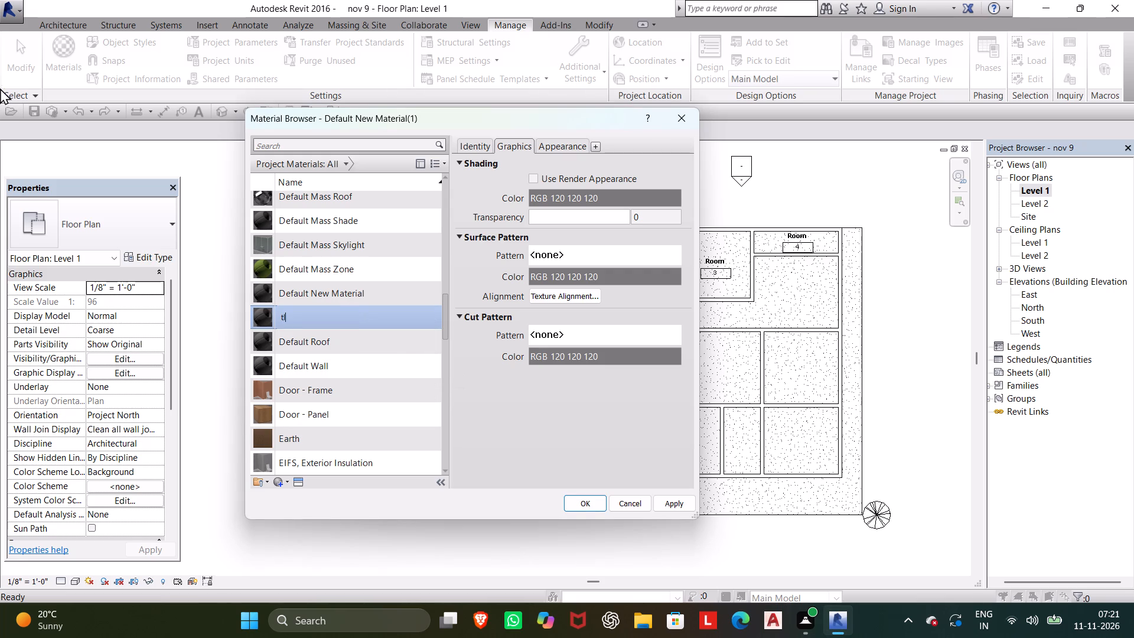
key("i")
key("s")
key("space")
type("for")
key("space")
type("out")
key("space")
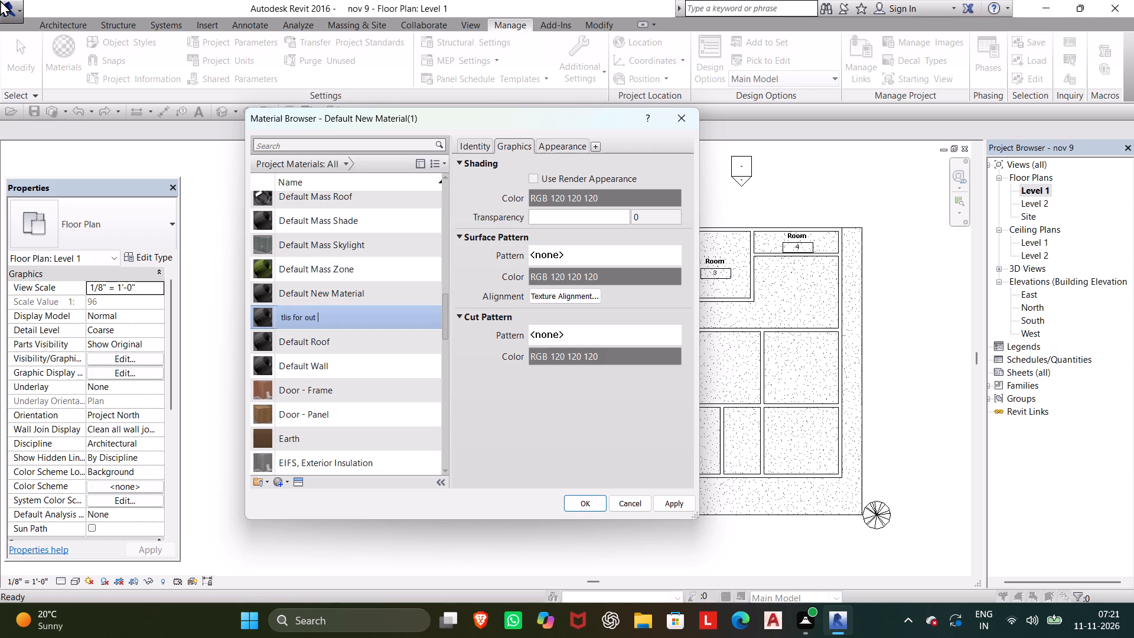
type("si")
type("de")
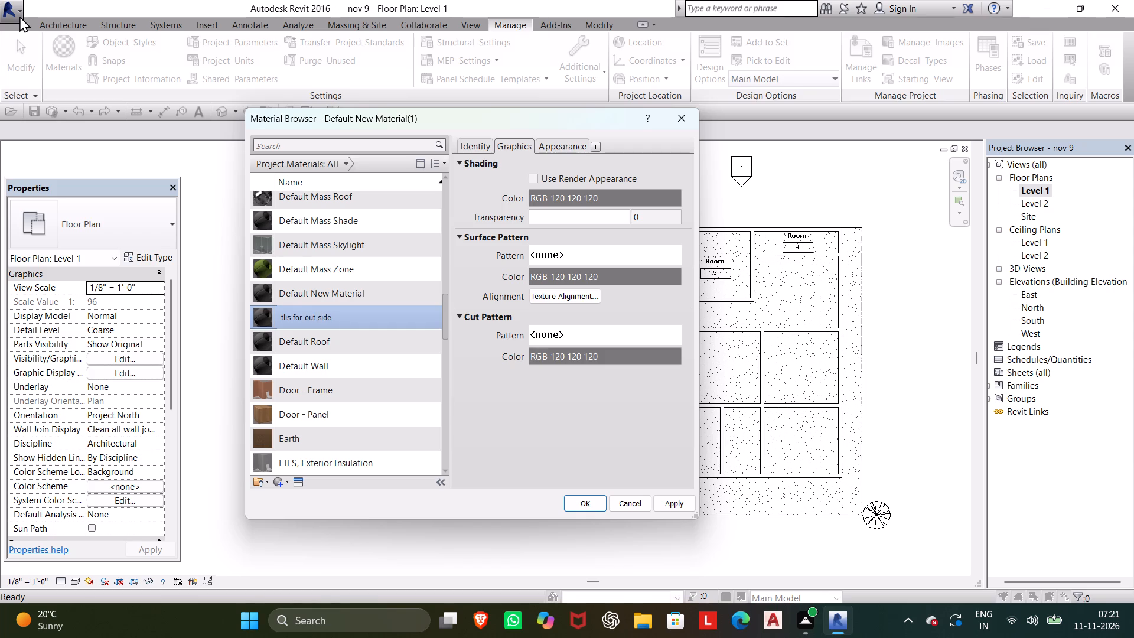
left_click(581, 502)
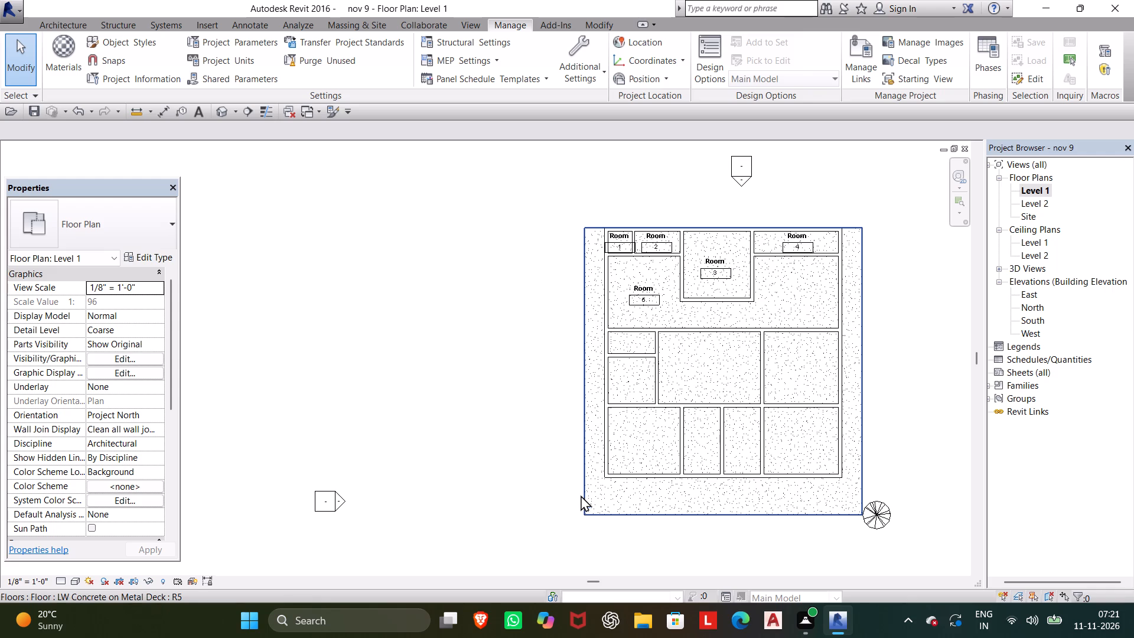
Replace the appearance of the tlis for out side material with the 1in Squares - Mosaic Gray ceramic tile asset and apply it.
left_click(76, 55)
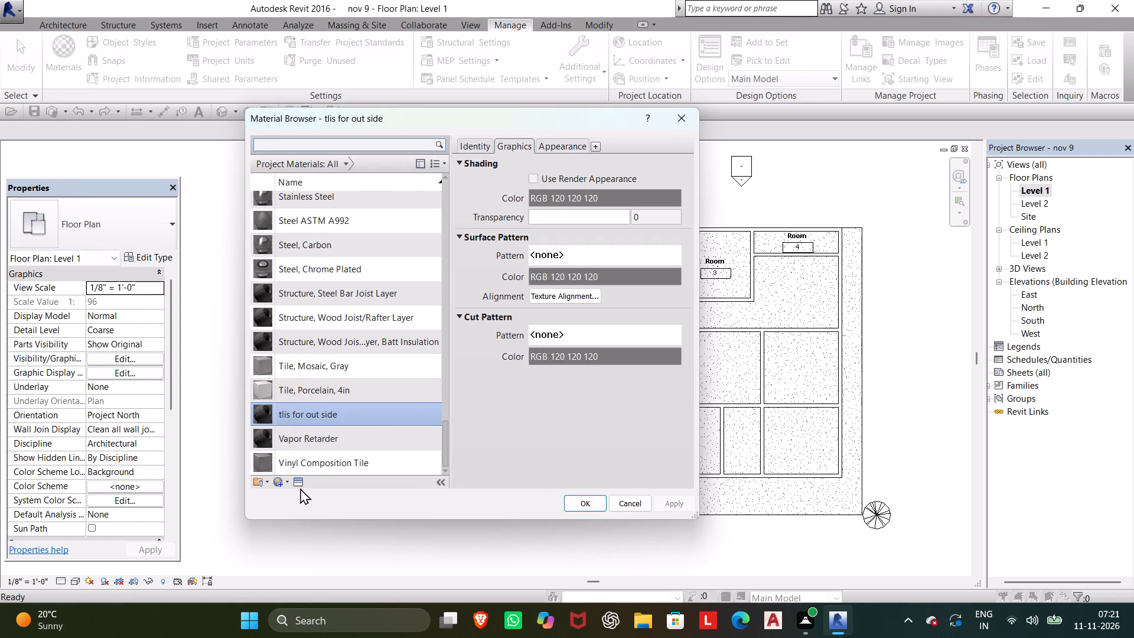
left_click(318, 411)
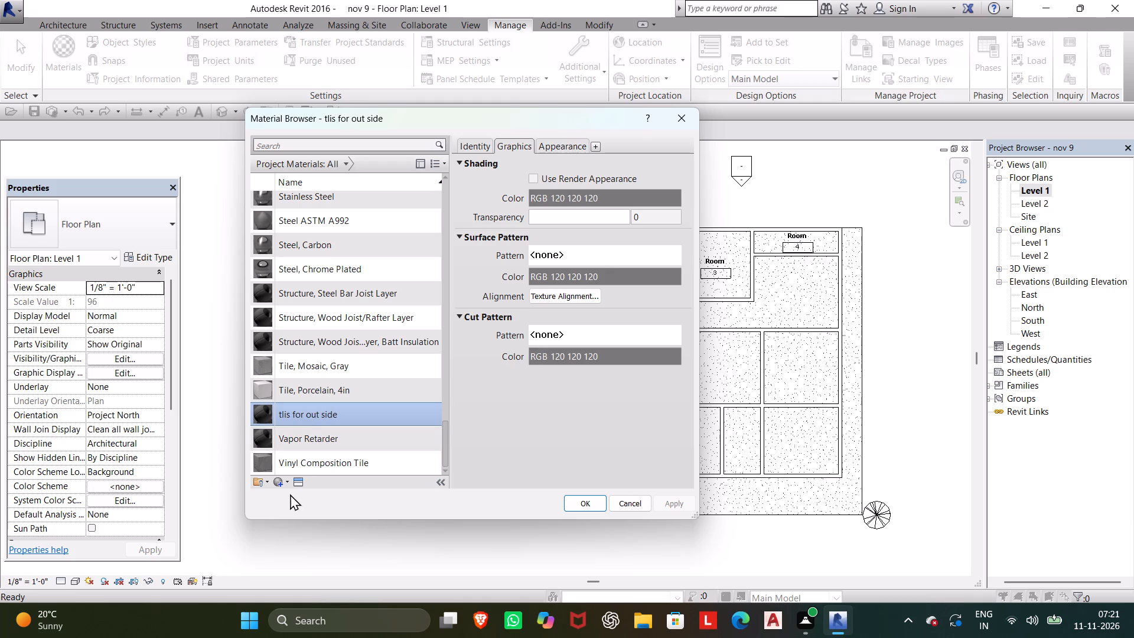
left_click(293, 480)
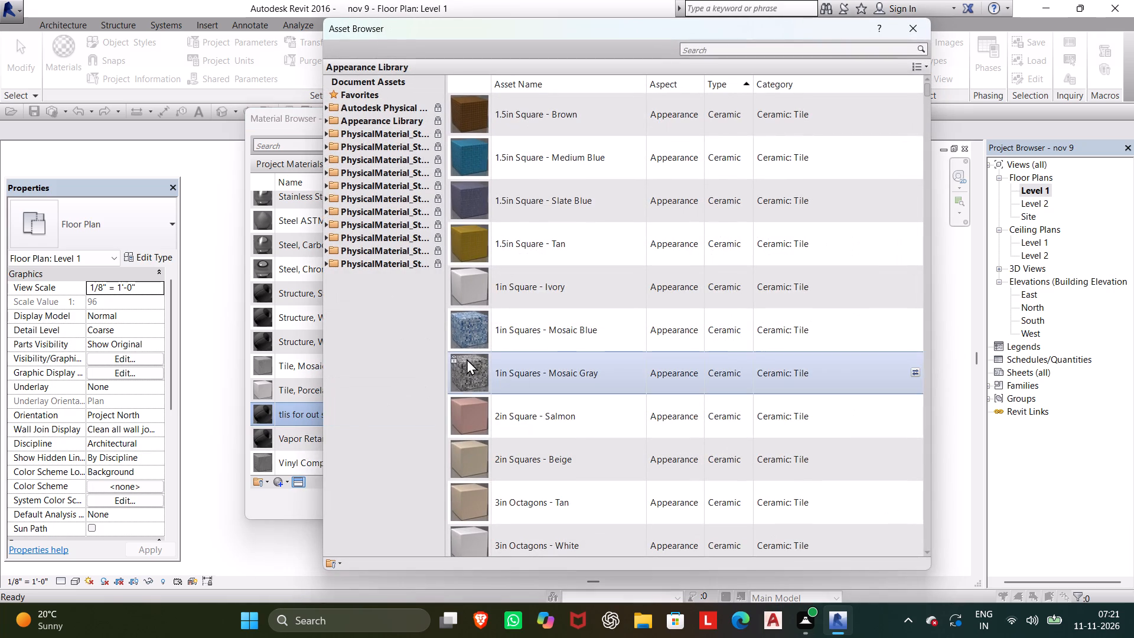
left_click(474, 369)
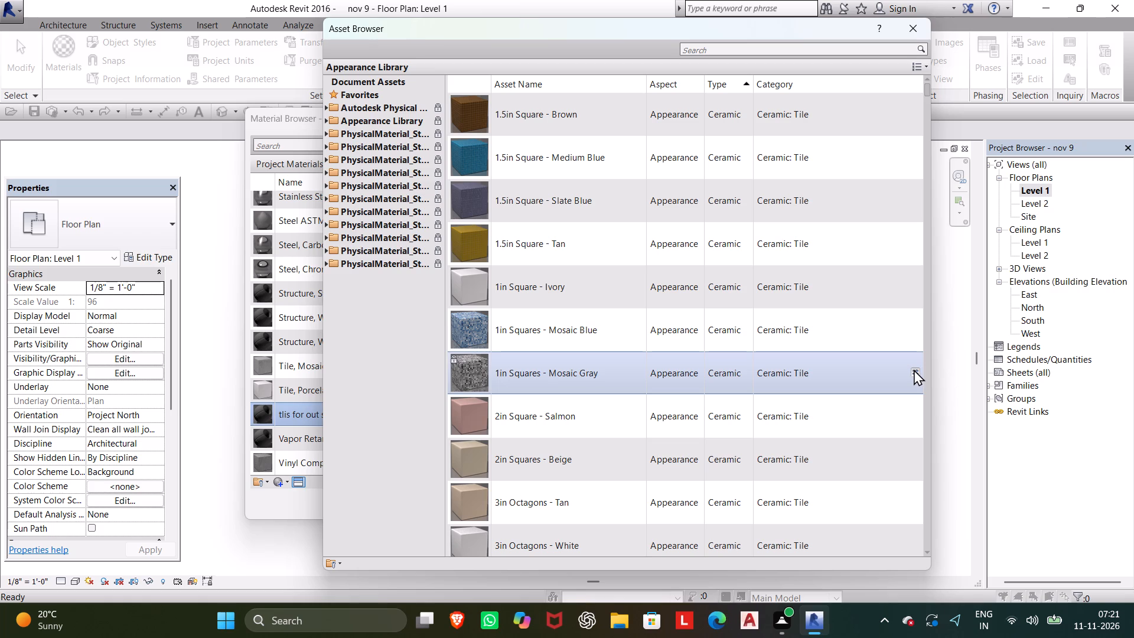
left_click(914, 369)
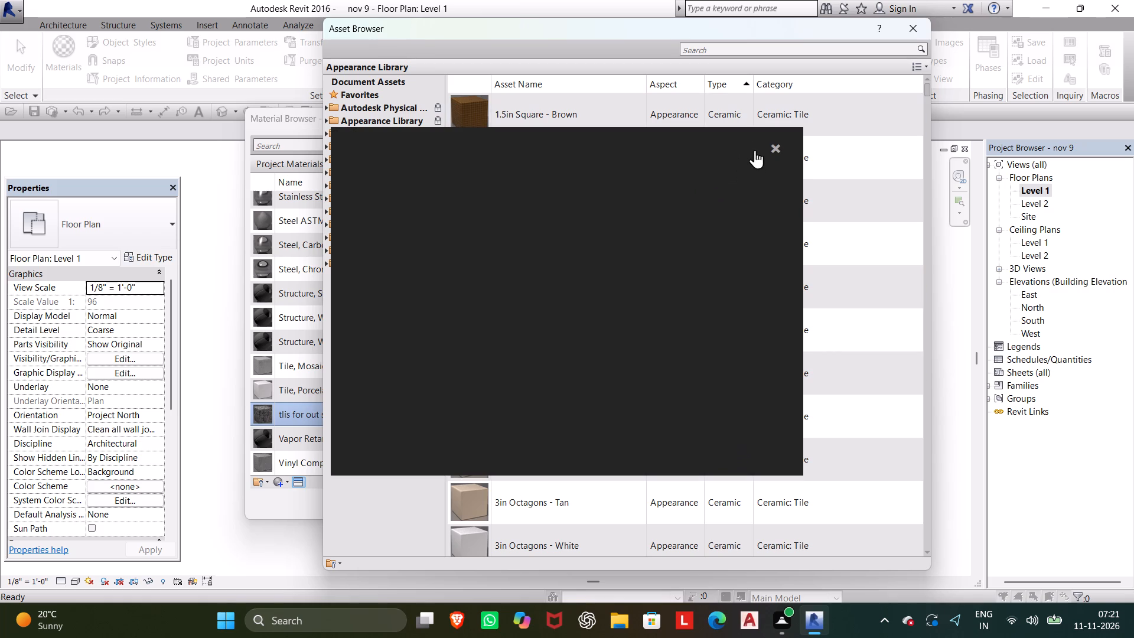
left_click(773, 147)
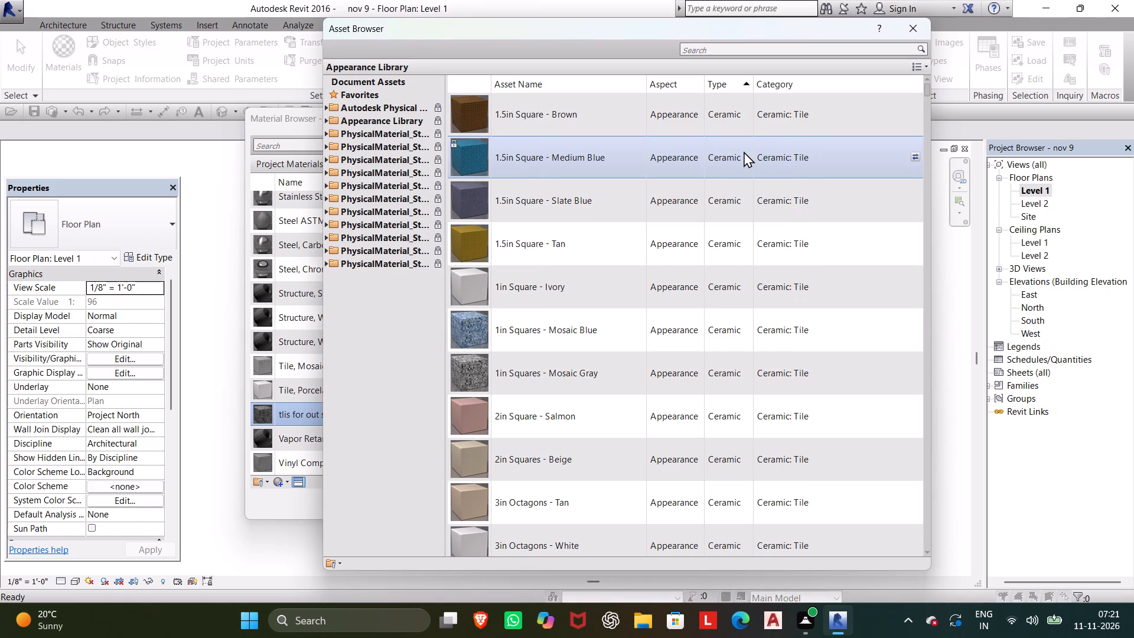
scroll(627, 376, "down", 5)
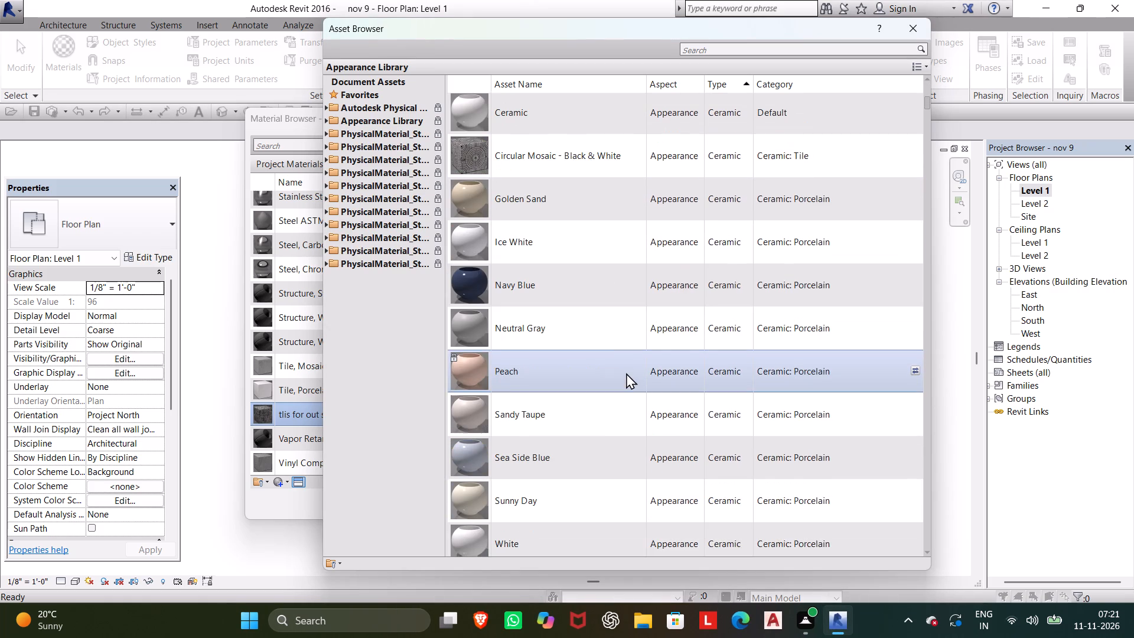
scroll(738, 341, "up", 4)
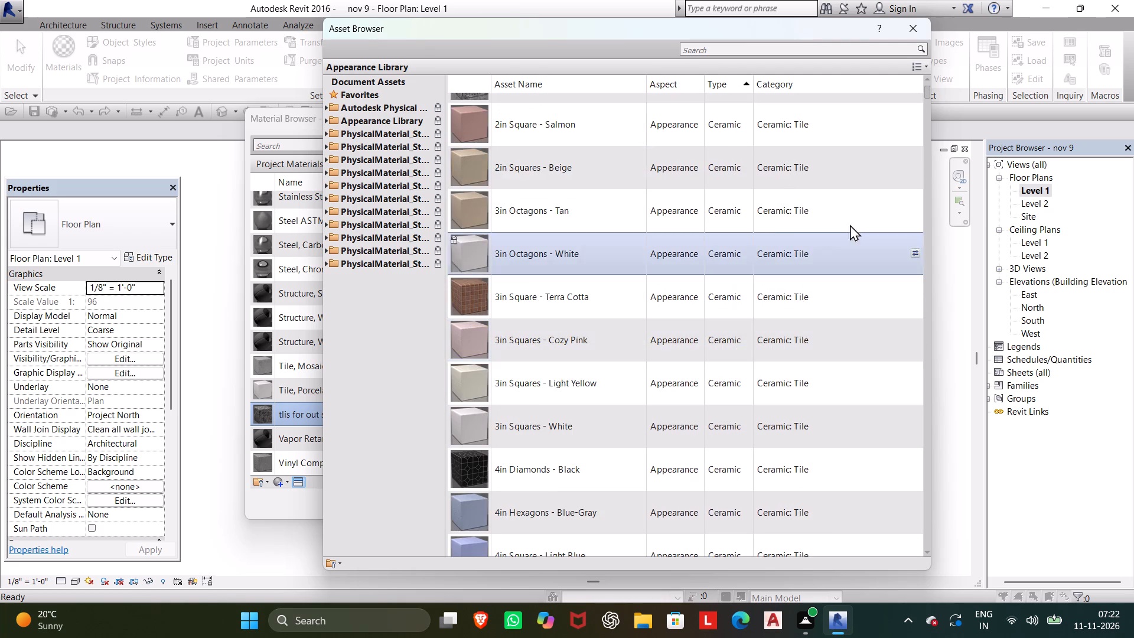
left_click(915, 28)
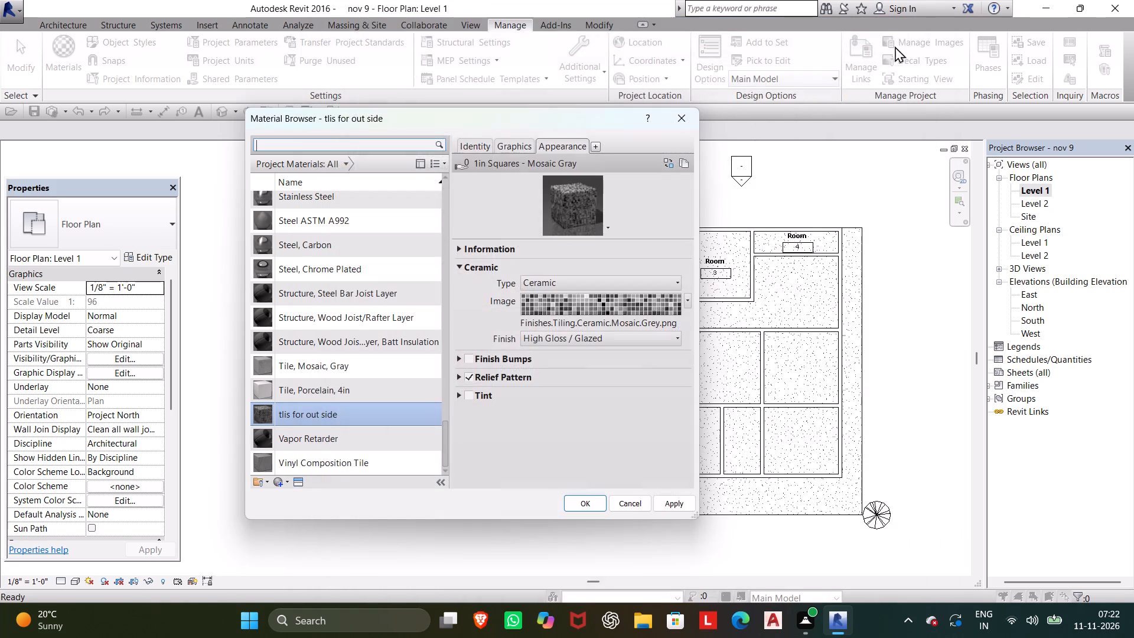
left_click(674, 503)
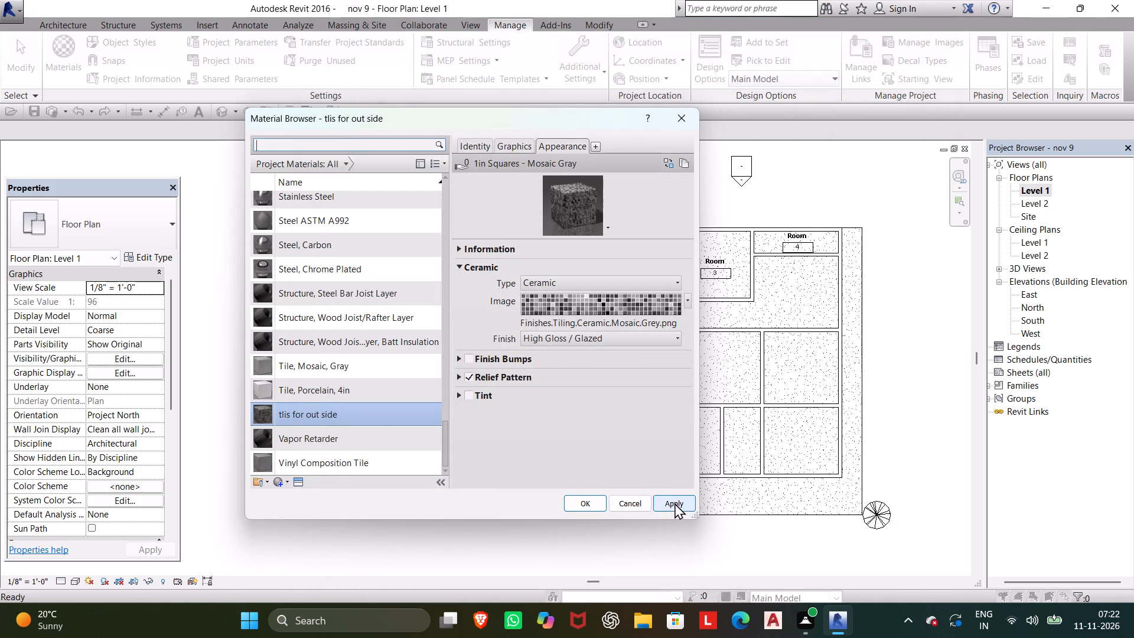
left_click(591, 506)
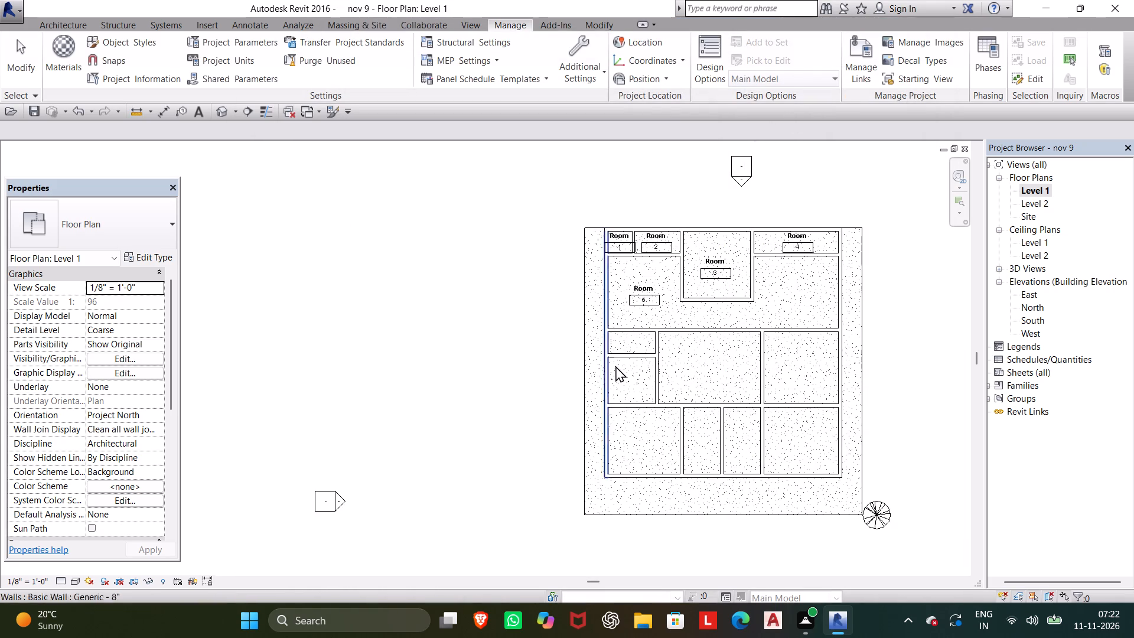
Paint the floor slab's top face with the tlis for out side material in the 3D view.
left_click(216, 114)
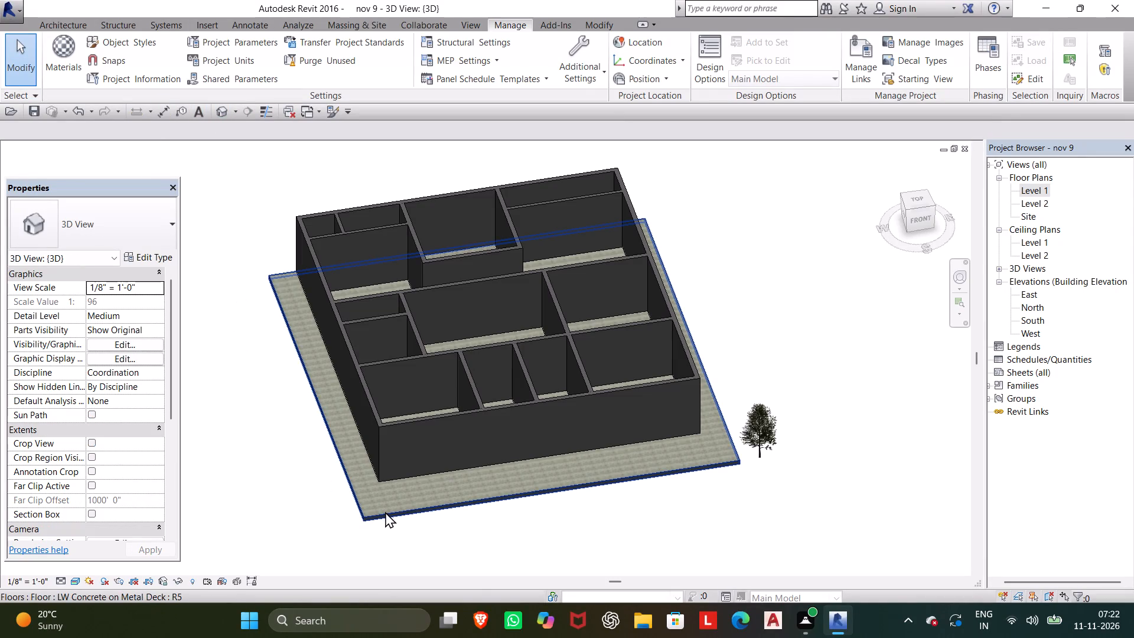
key("p")
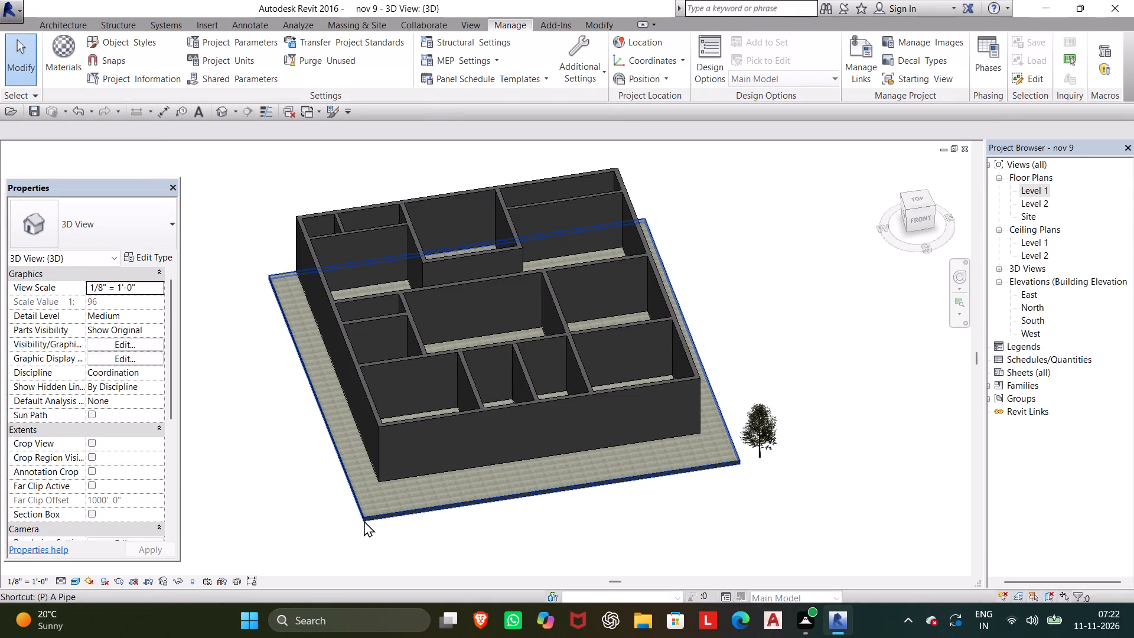
key("t")
left_click(318, 529)
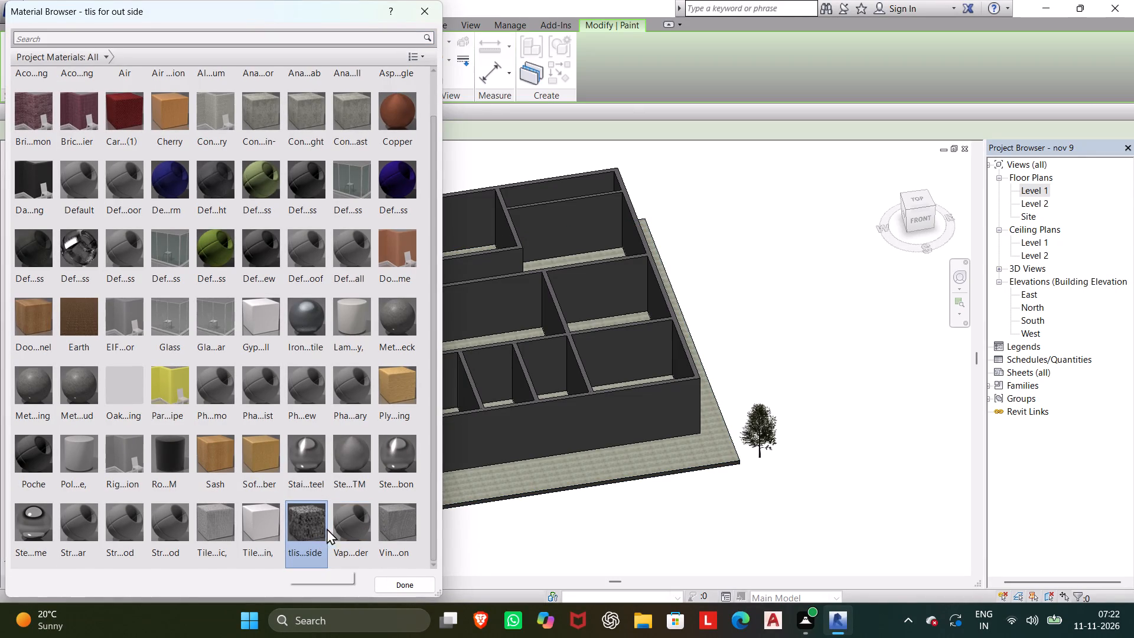
left_click(510, 486)
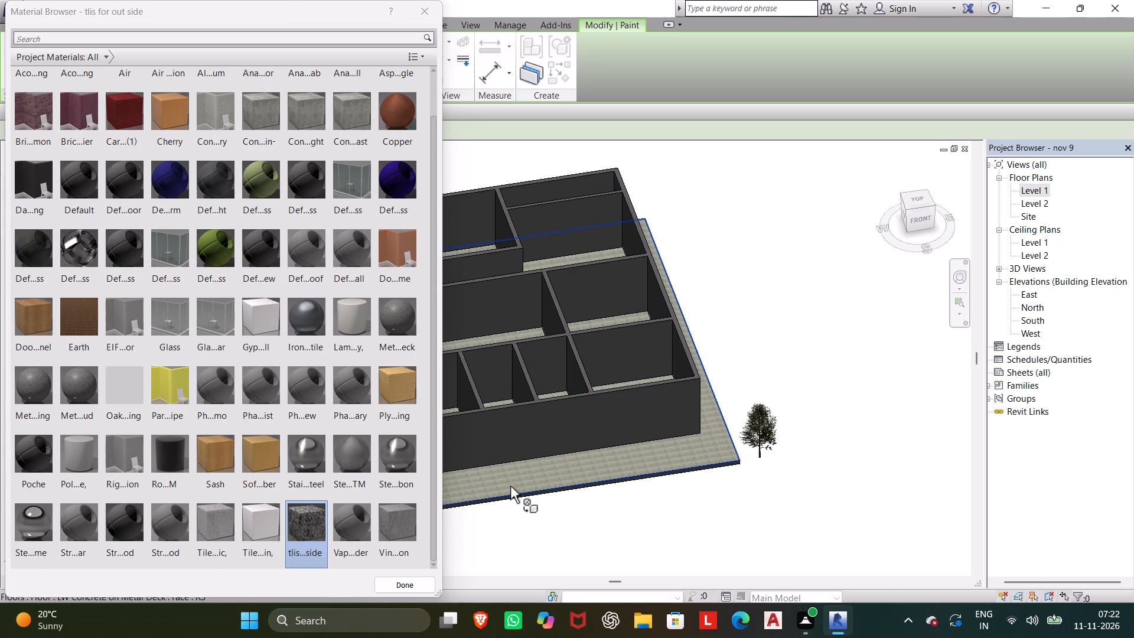
key("Escape")
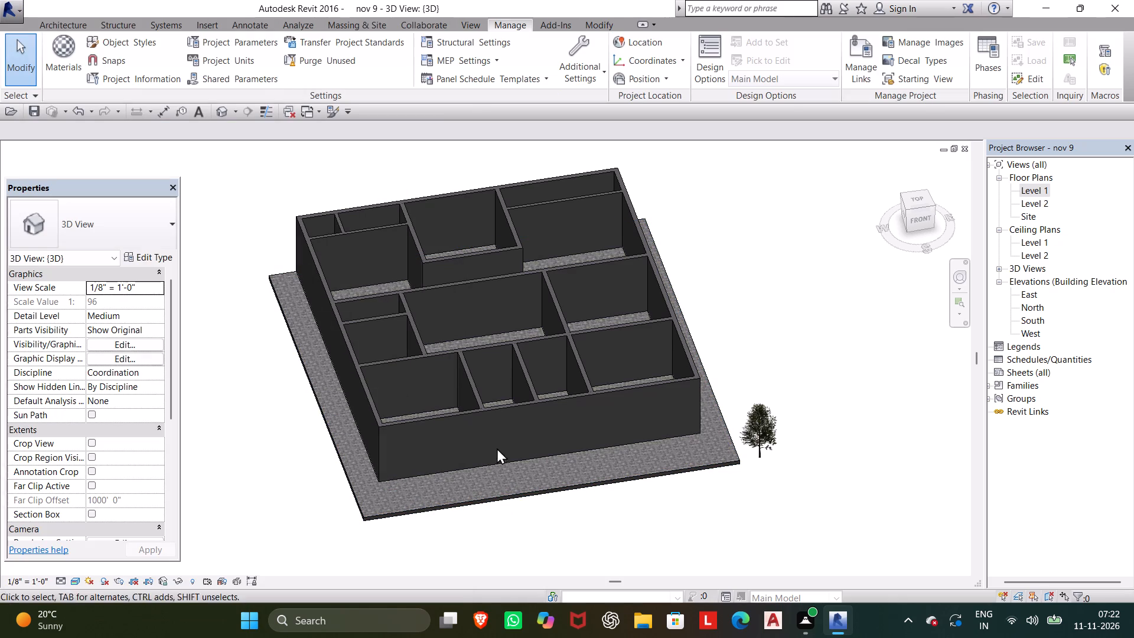
Examine the painted floor slab inside and around the building from several angles.
middle_click_drag(495, 499, 555, 577, "shift")
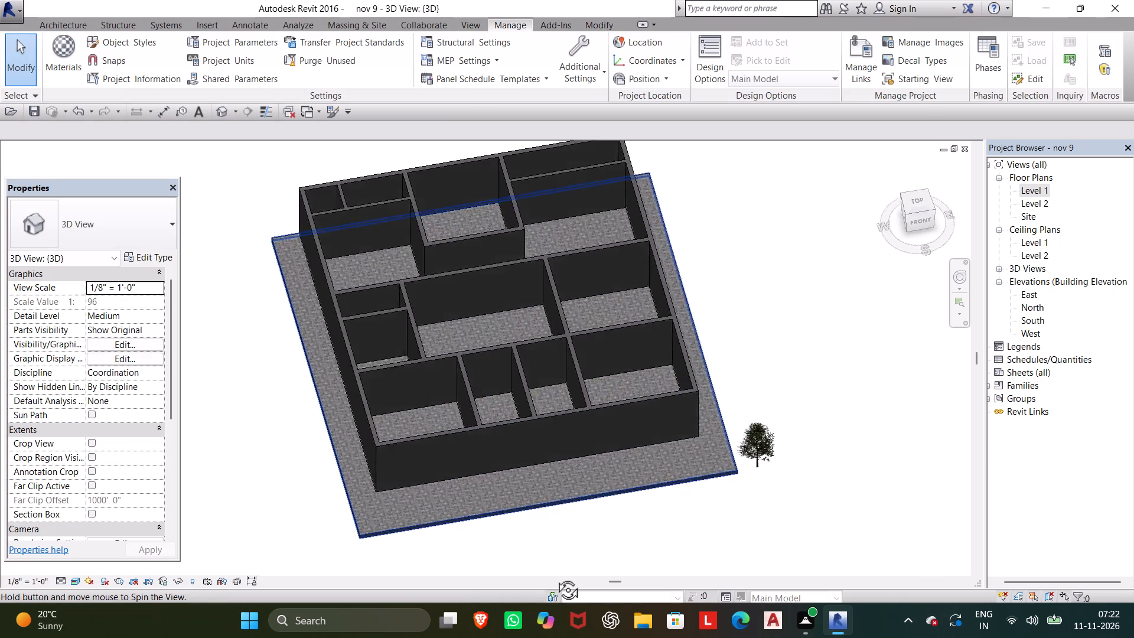
middle_click_drag(555, 577, 754, 491, "shift")
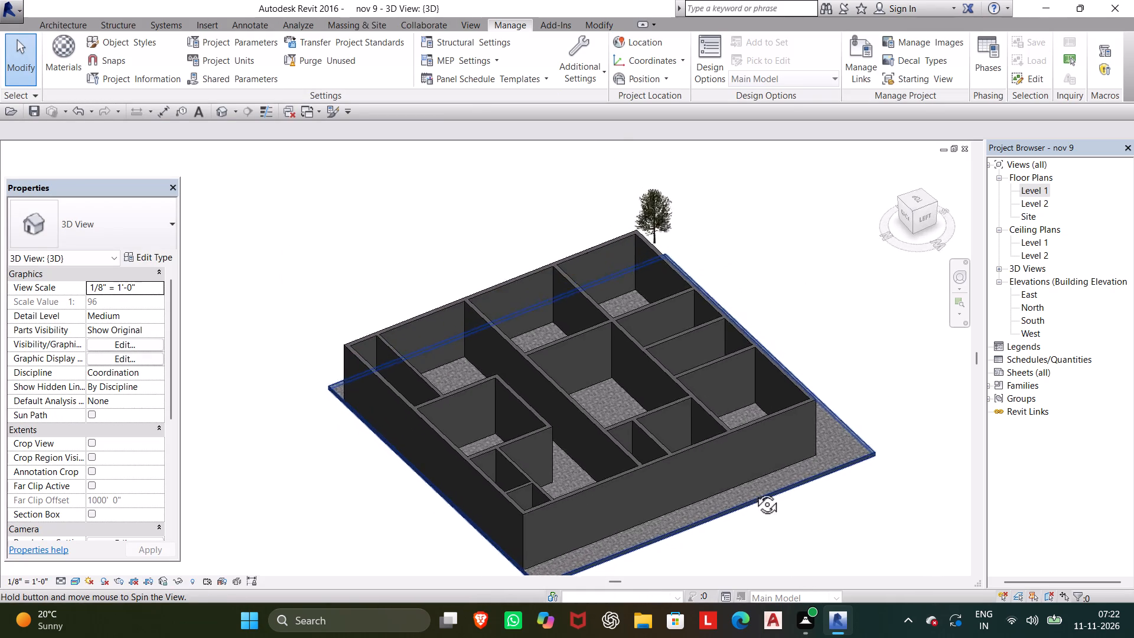
middle_click_drag(754, 491, 334, 564, "shift")
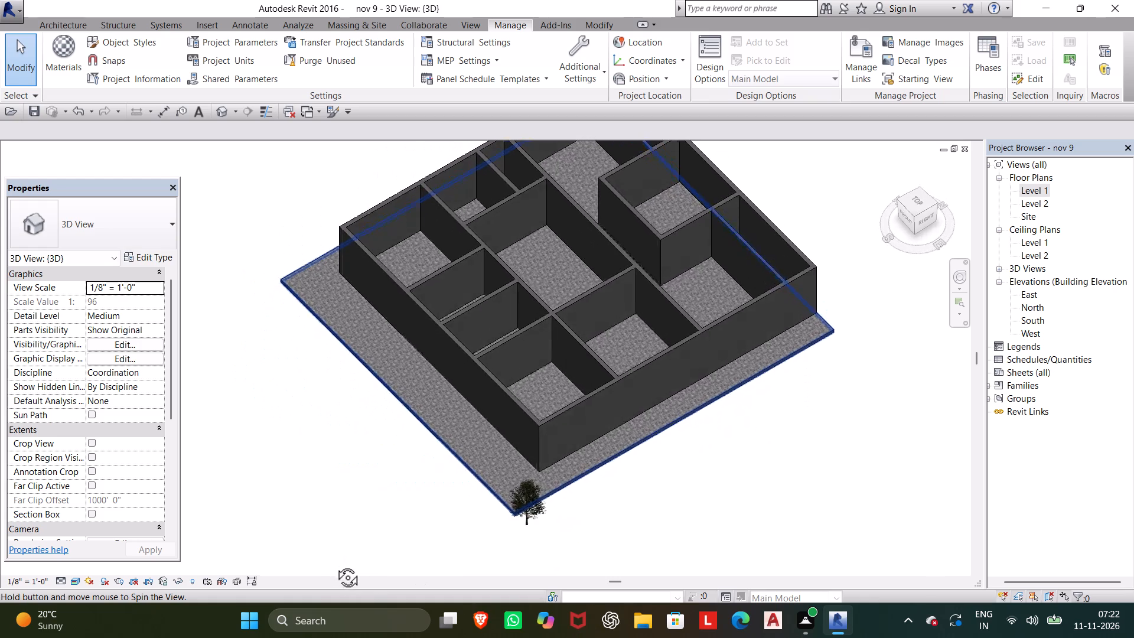
middle_click_drag(334, 564, 452, 637, "shift")
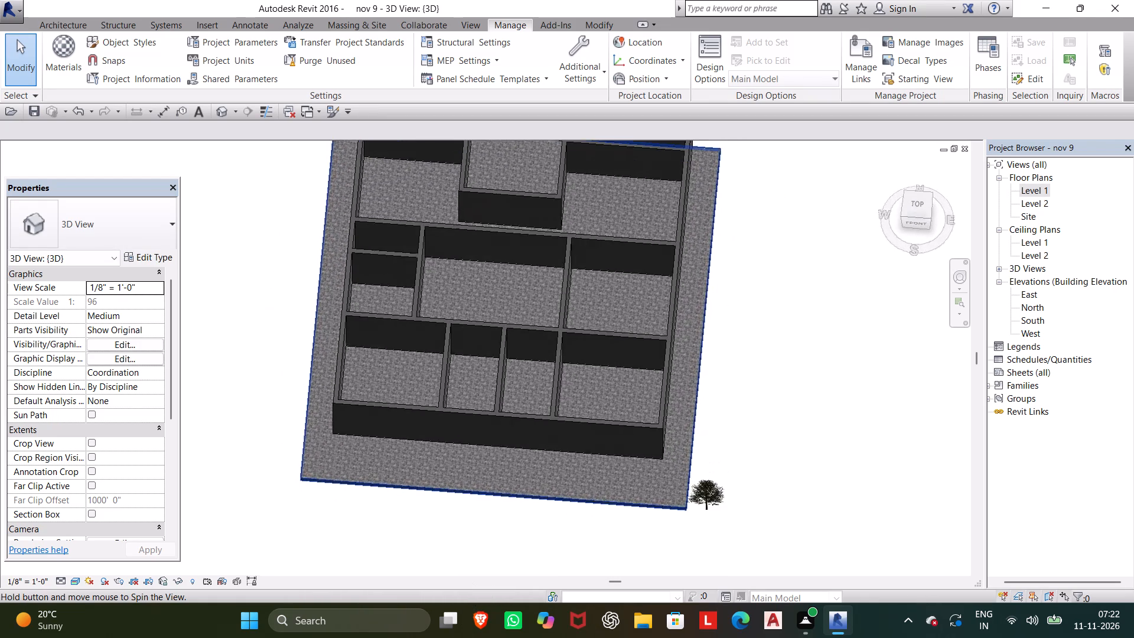
middle_click_drag(452, 637, 493, 515, "shift")
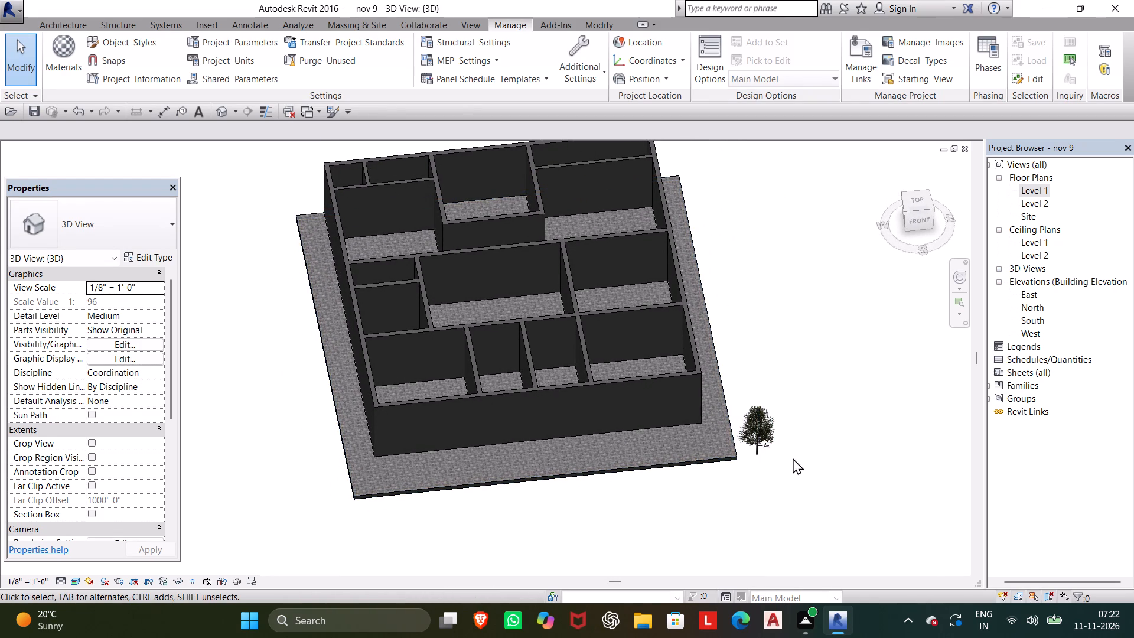
Undo the last paint applied to the floor slab's top face.
key("ctrl+z")
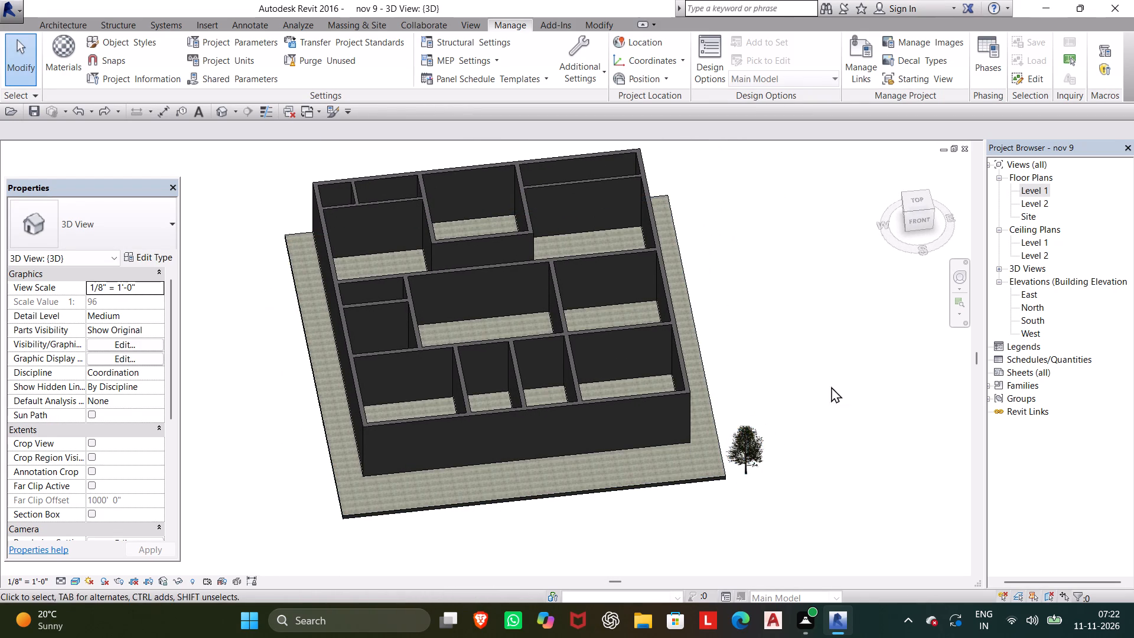
Try to split the floor slab's top face on the Level 1 plan with a closed boundary picked along the four exterior walls' outer faces.
left_click(1031, 196)
left_click(1035, 199)
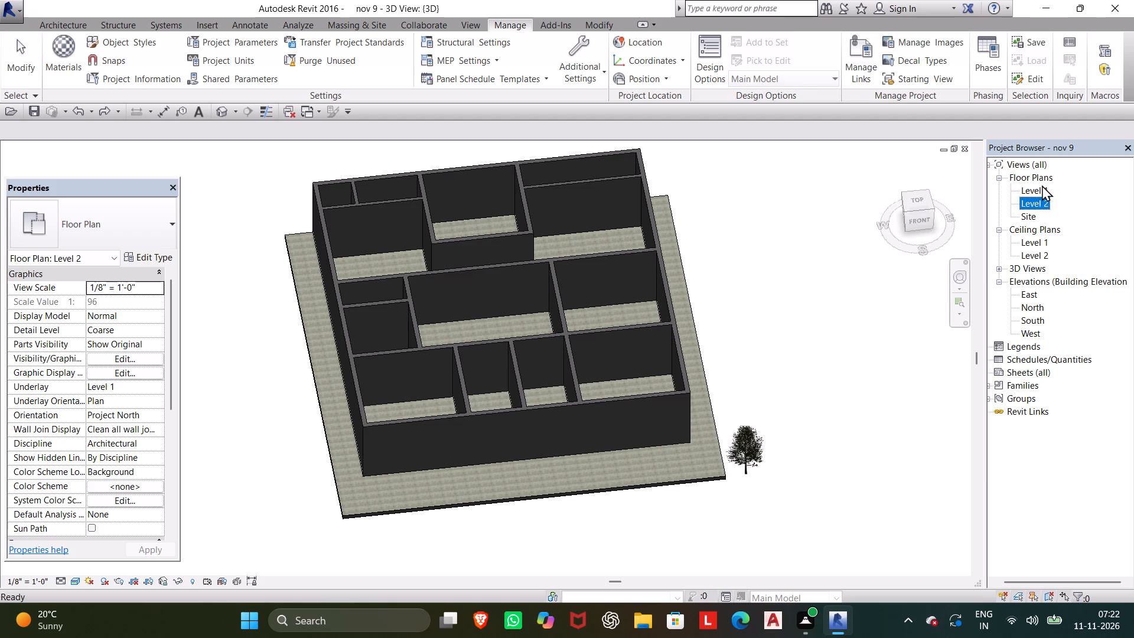
left_click(1042, 189)
left_click(1042, 193)
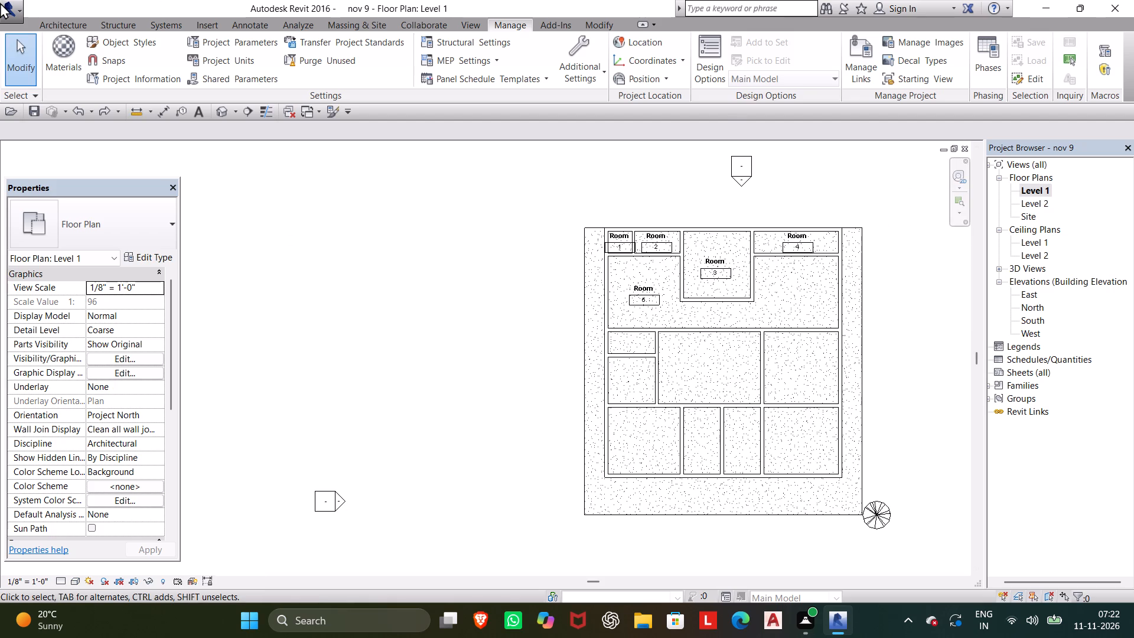
left_click(79, 20)
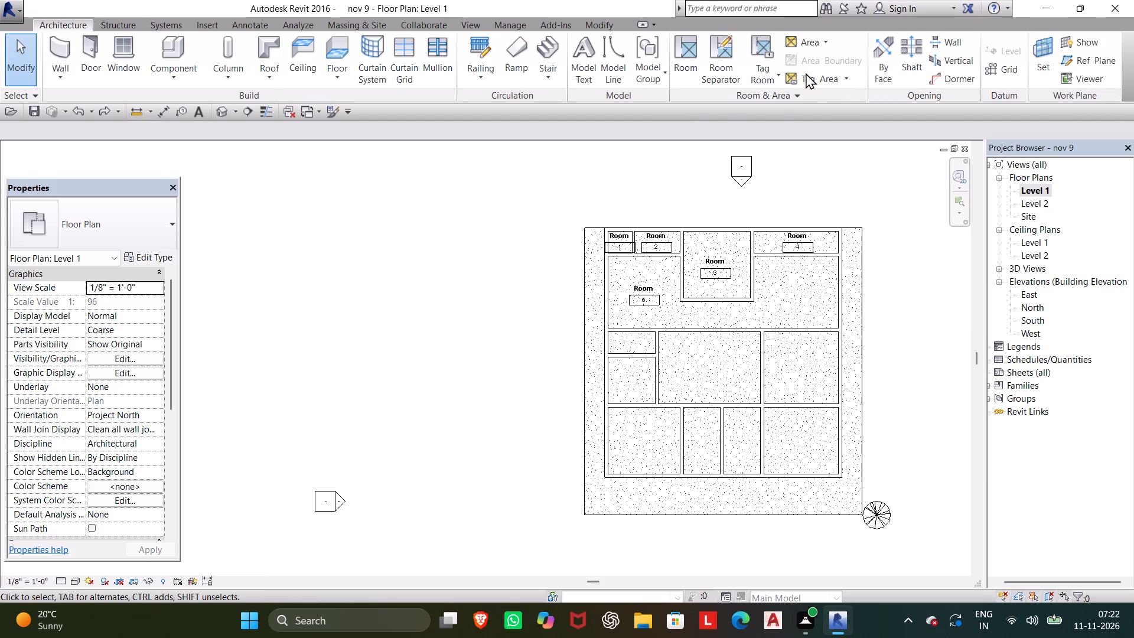
left_click(609, 24)
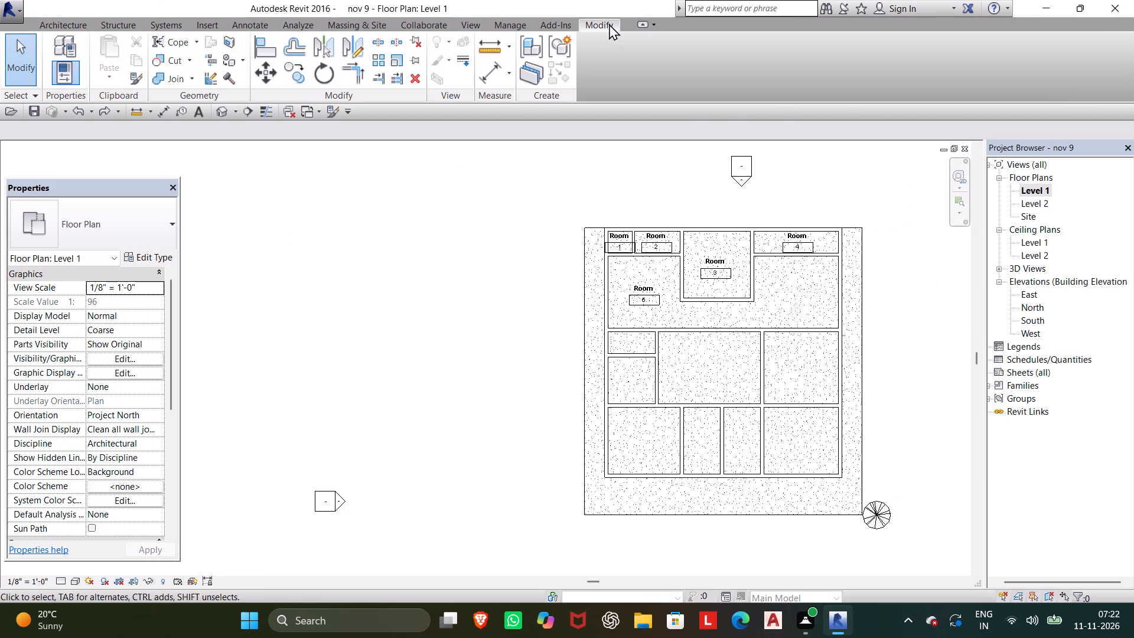
left_click(224, 38)
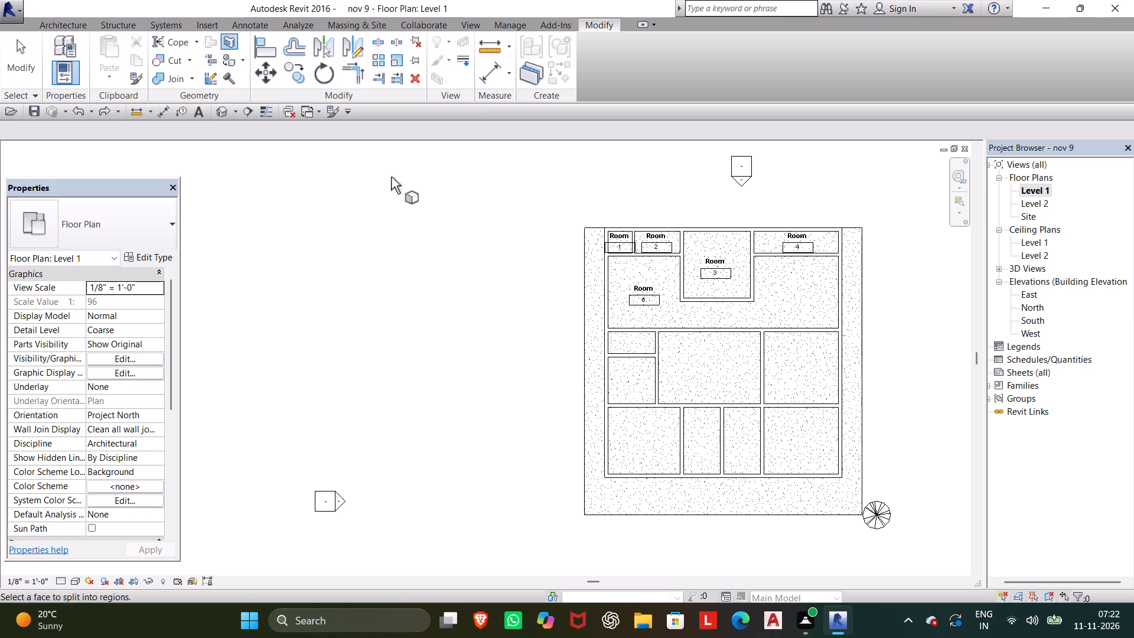
left_click(581, 271)
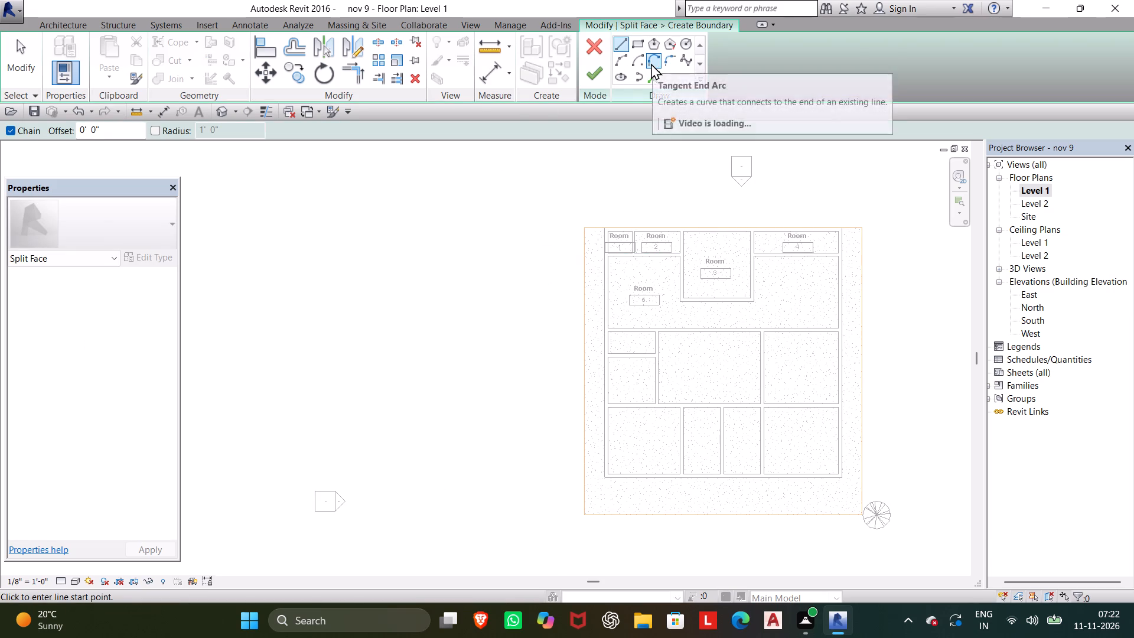
left_click(653, 80)
scroll(664, 249, "up", 5)
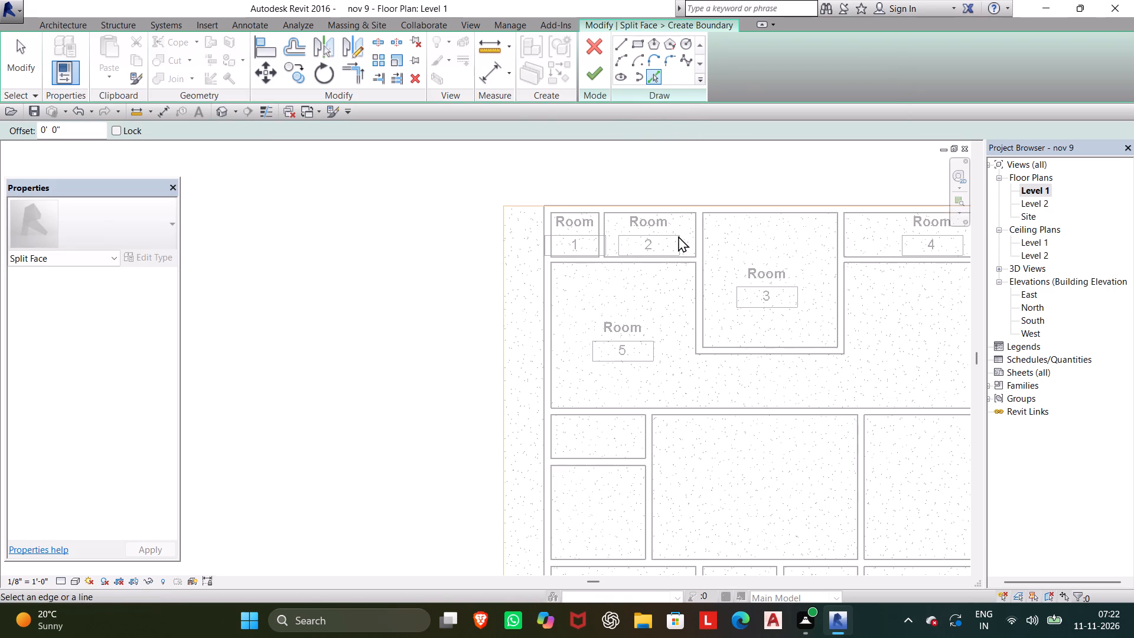
scroll(690, 209, "up", 4)
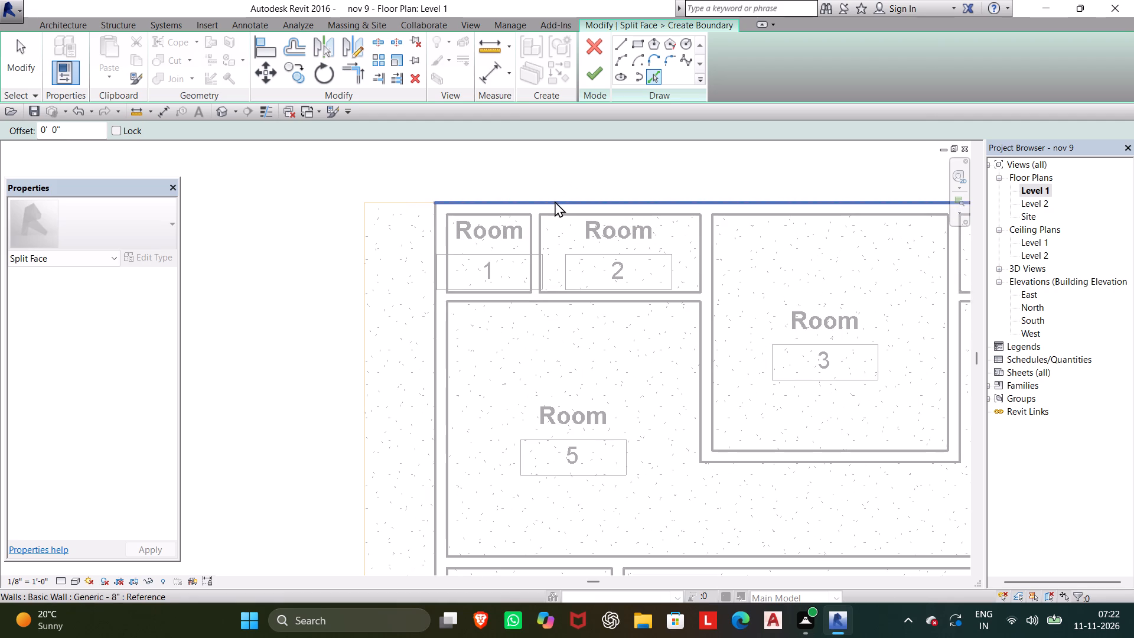
left_click(556, 201)
left_click(432, 356)
scroll(441, 347, "down", 2)
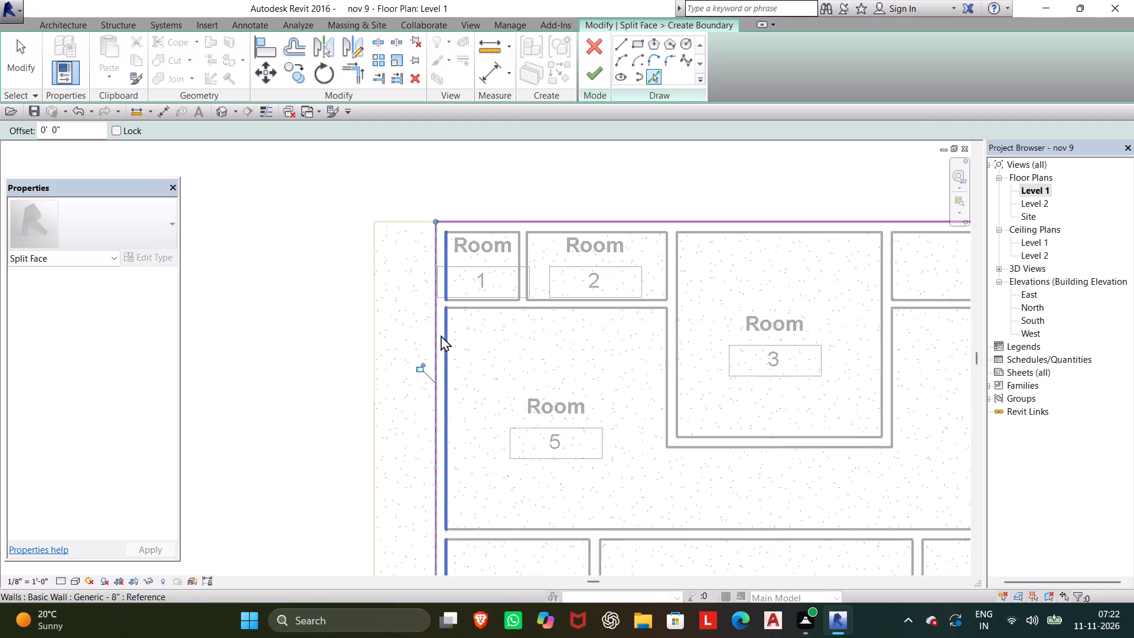
middle_click_drag(441, 334, 462, 112)
scroll(478, 356, "down", 5)
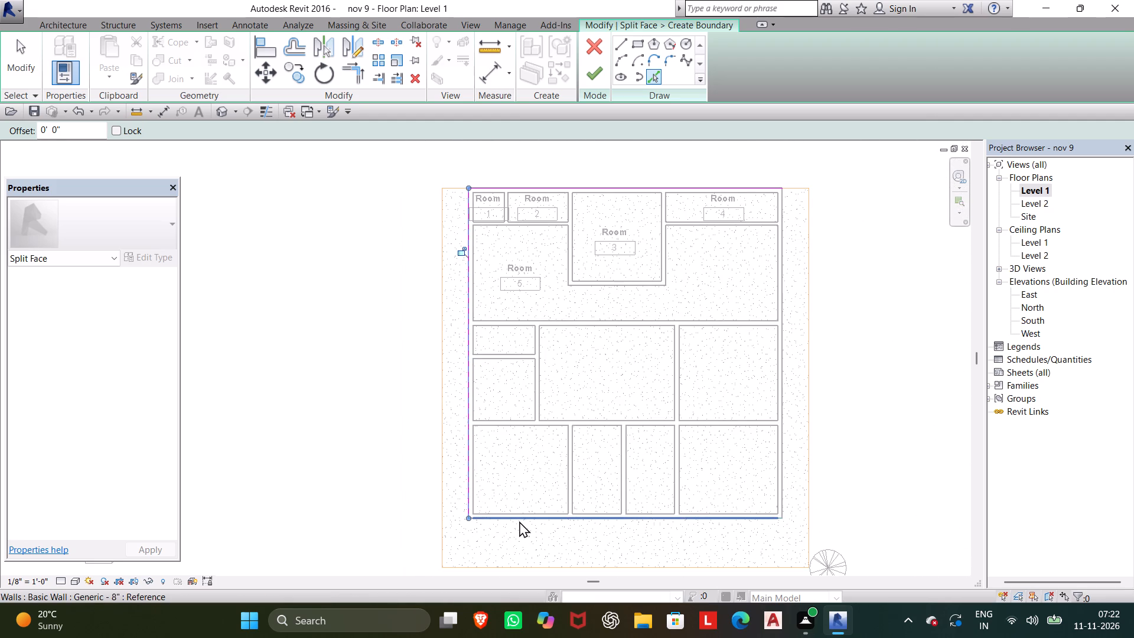
left_click(519, 521)
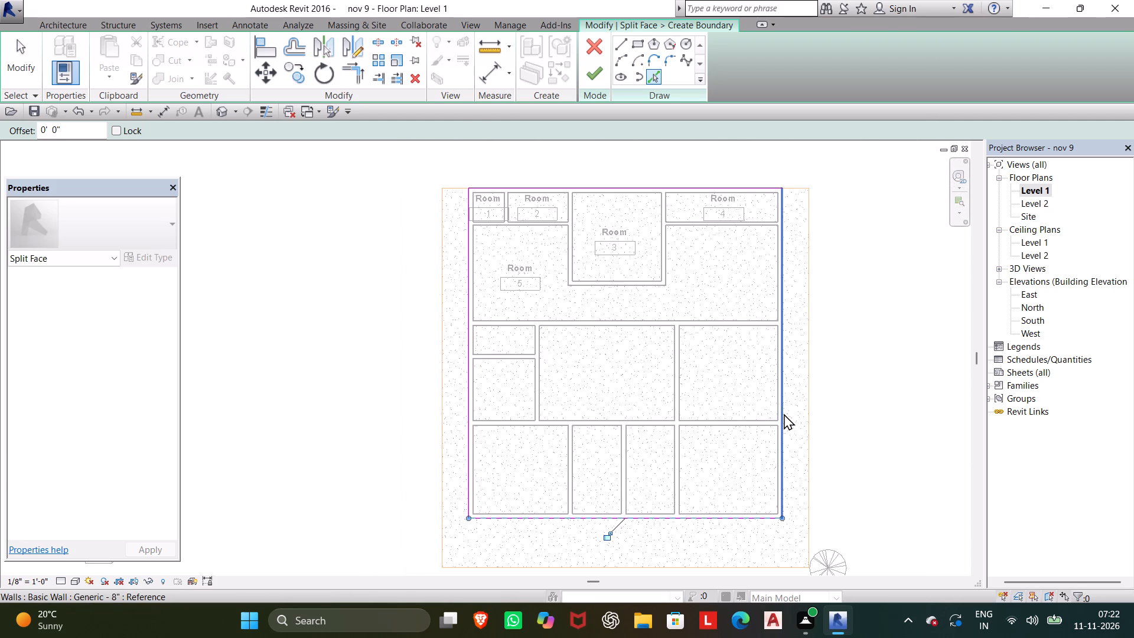
left_click(784, 414)
left_click_drag(585, 77, 592, 77)
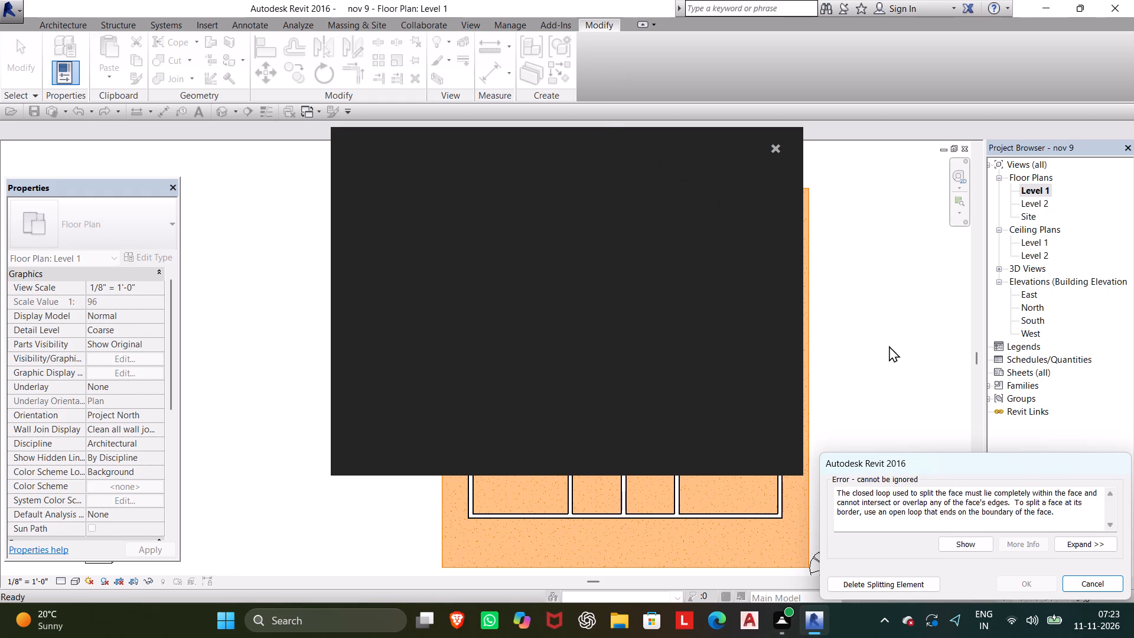
left_click(1108, 591)
left_click(773, 149)
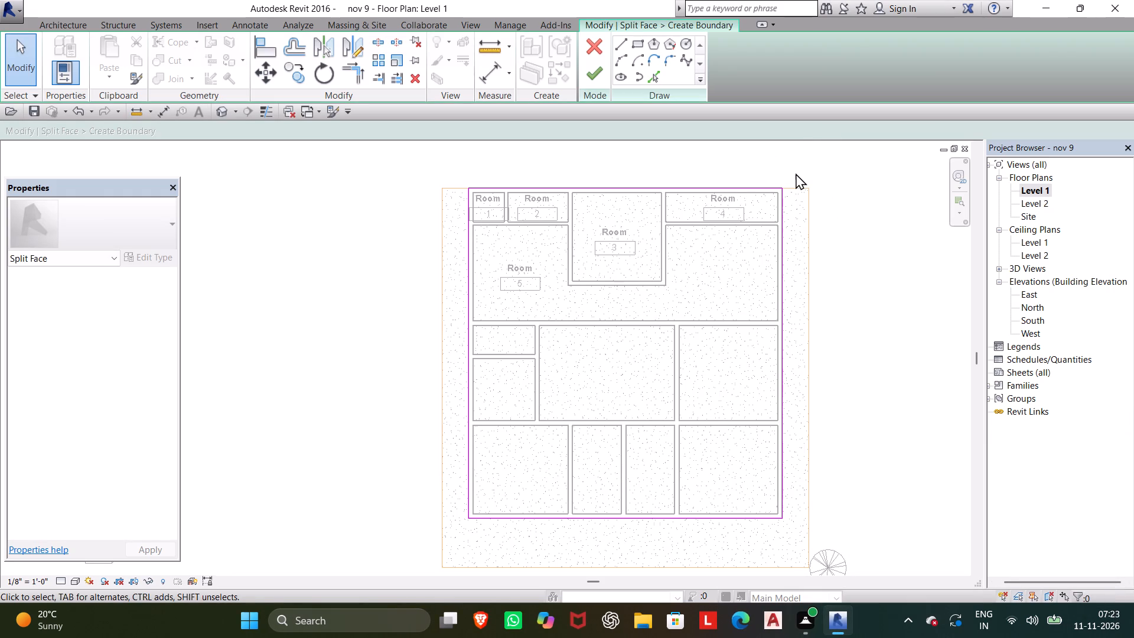
Delete the split boundary line along the north exterior wall and finish the face split with the remaining open loop.
left_click(750, 188)
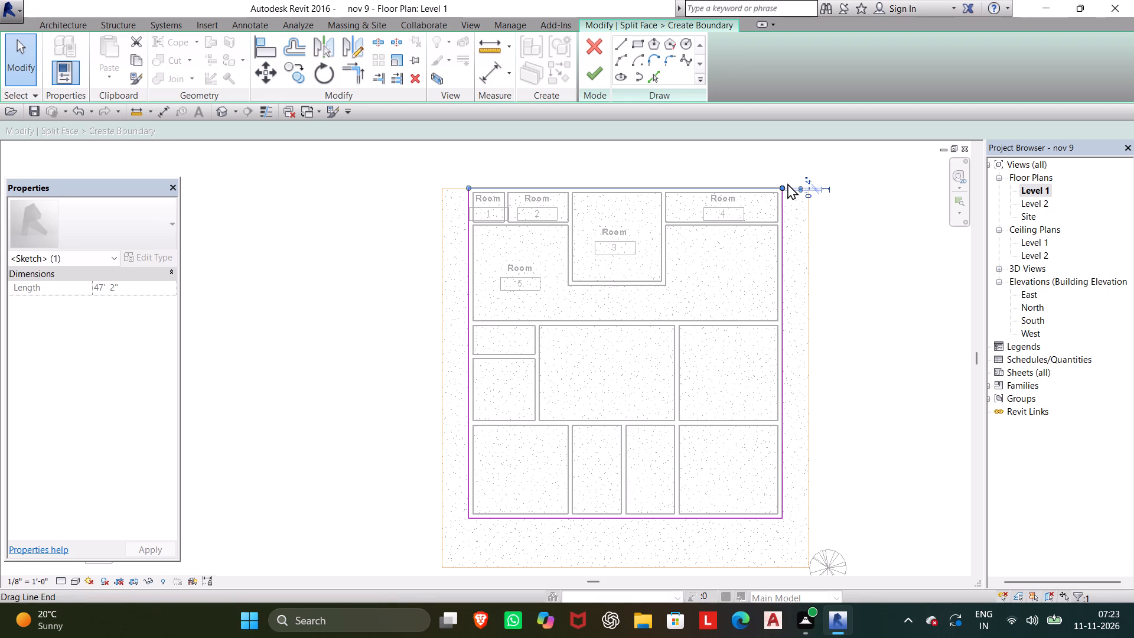
key("Delete")
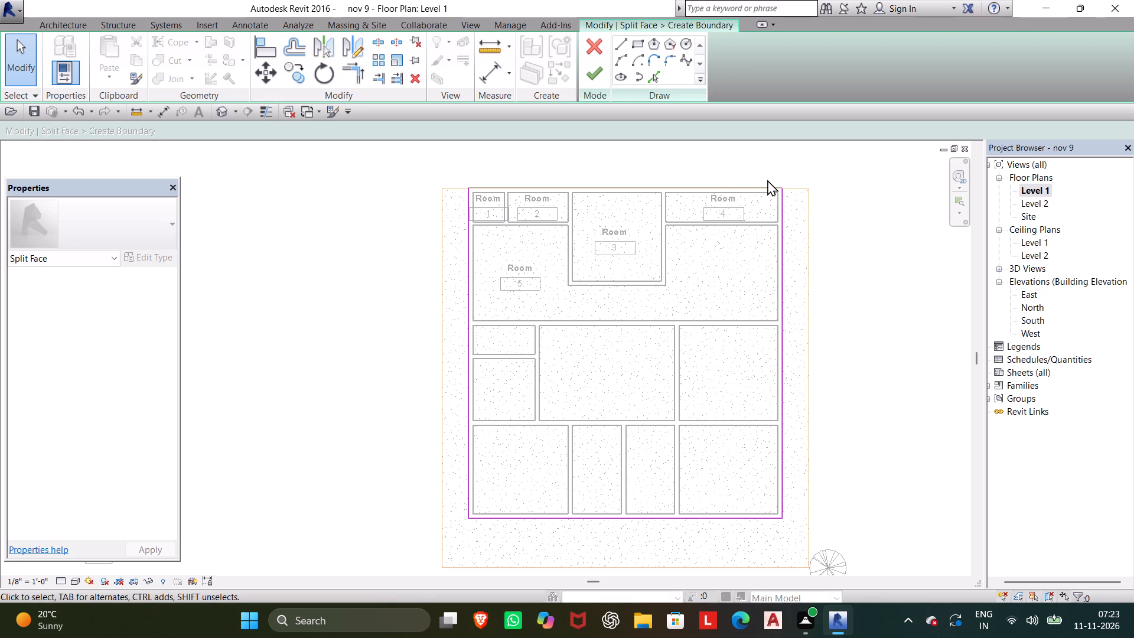
left_click(584, 79)
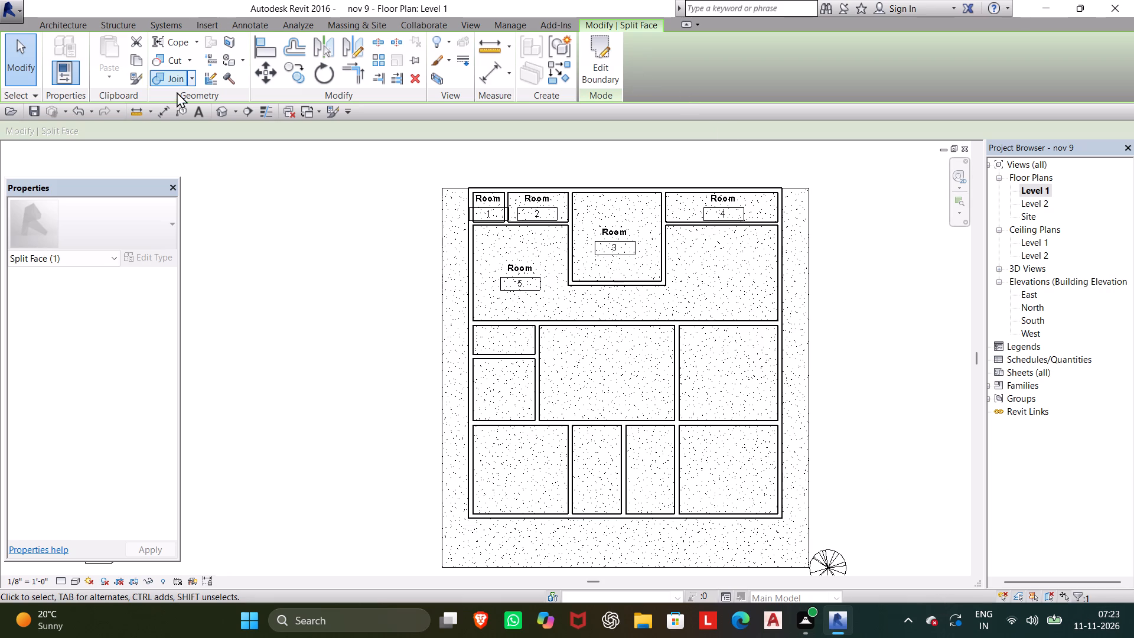
Paint the slab region outside the exterior walls with the tlis for out side material in the 3D view.
left_click(216, 116)
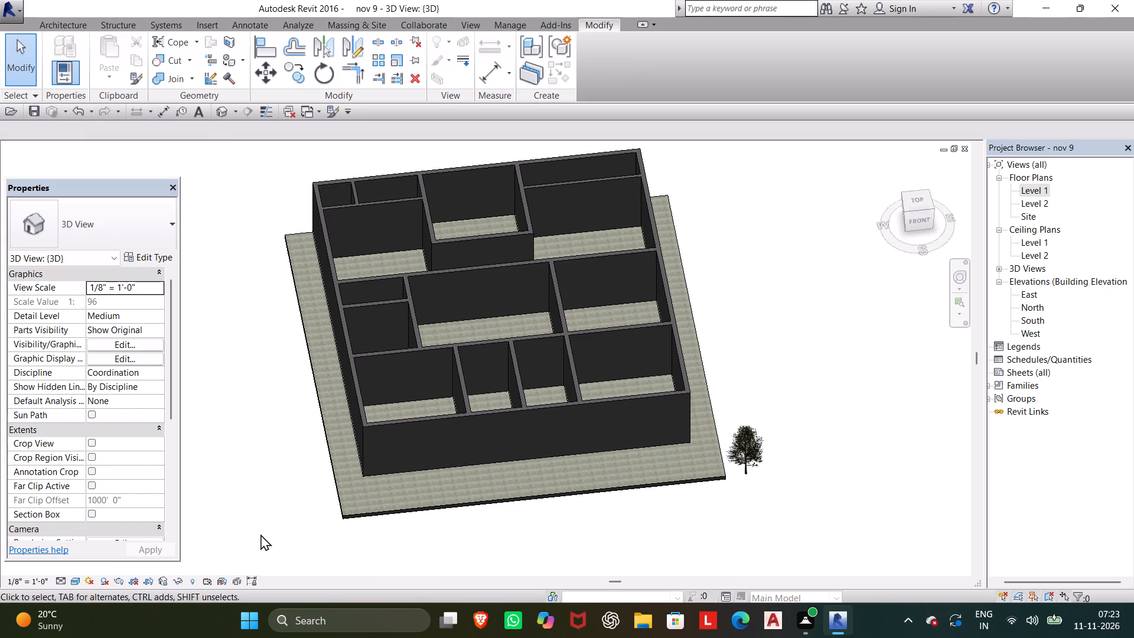
key("p")
key("t")
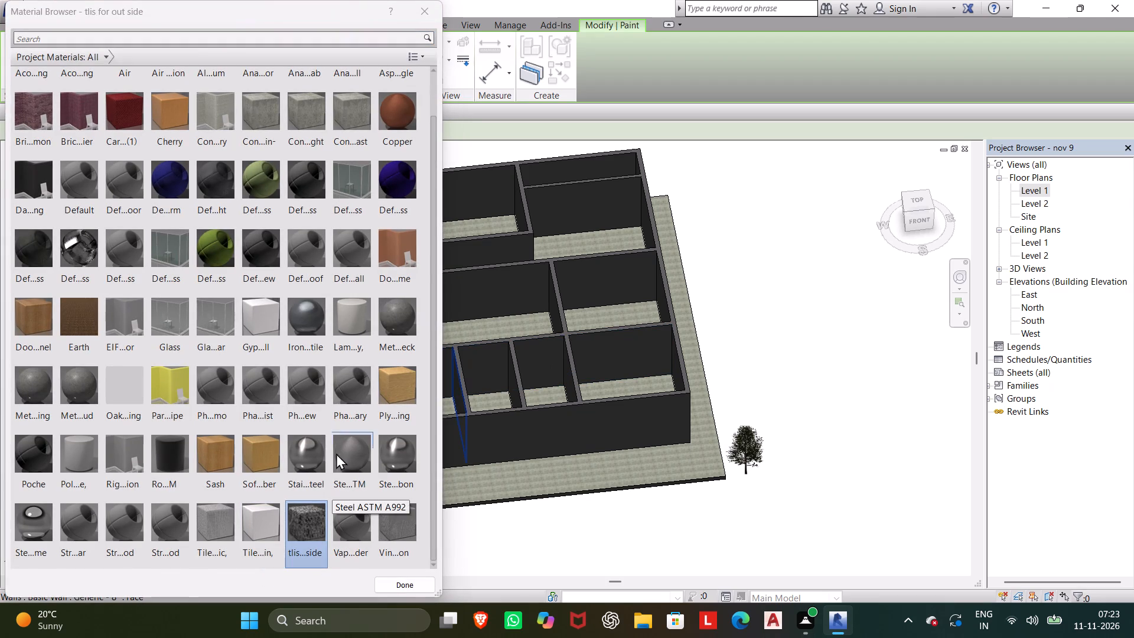
left_click(305, 528)
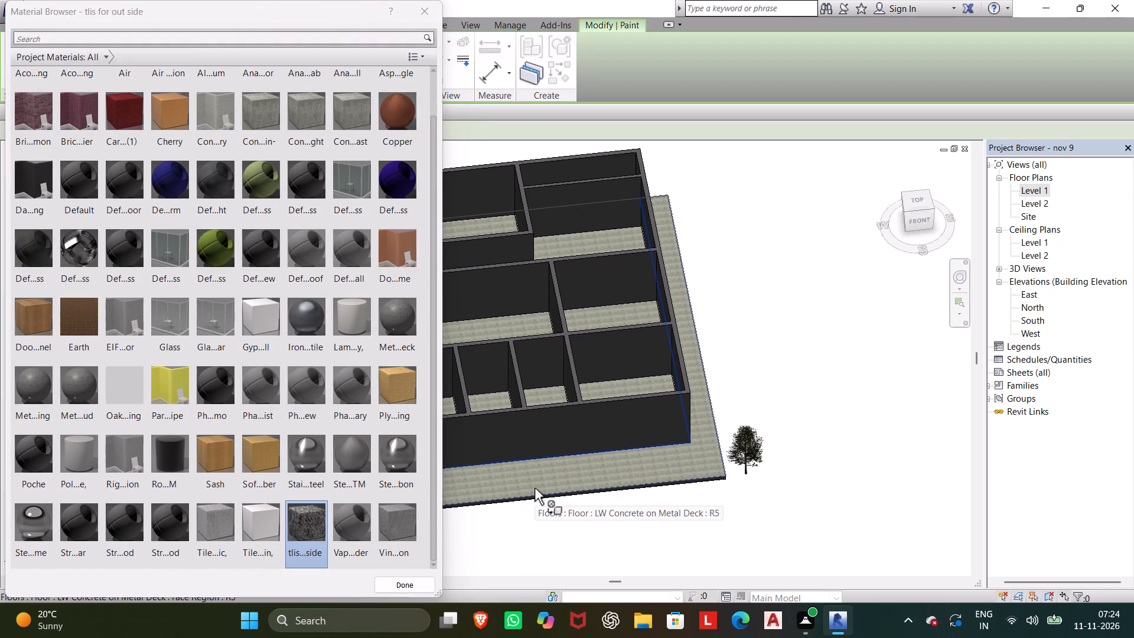
left_click(565, 477)
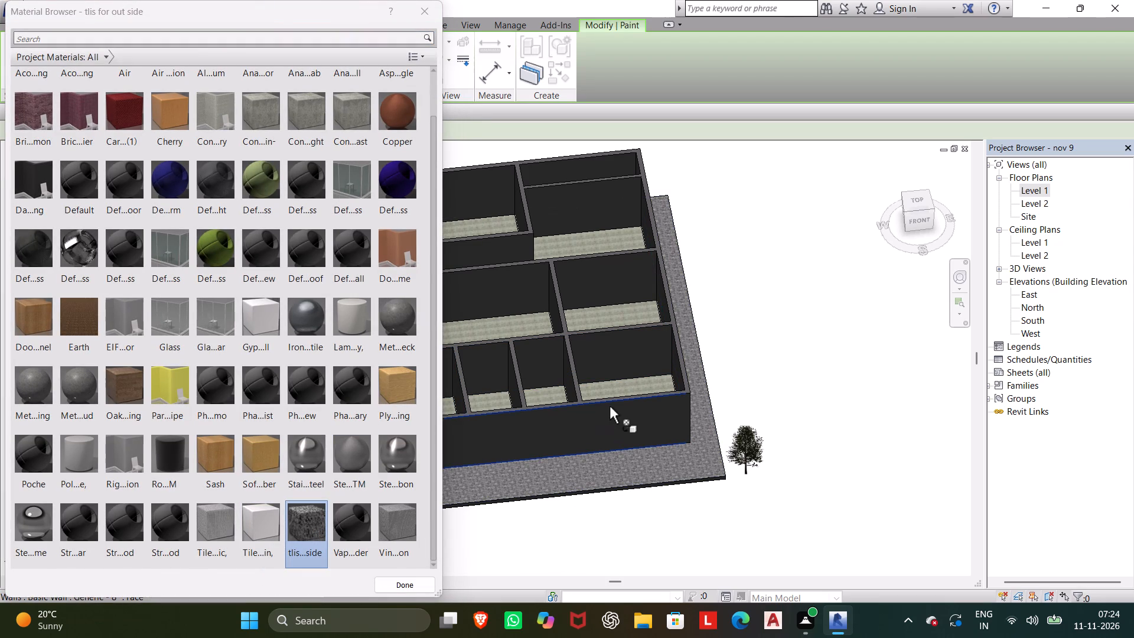
left_click(405, 587)
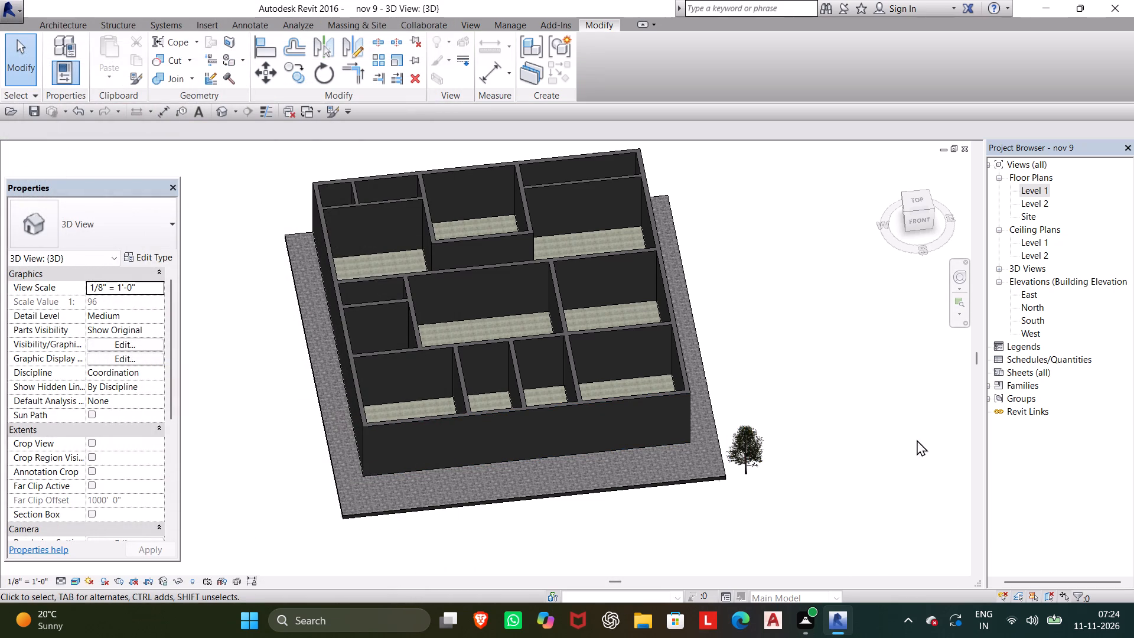
Open the Level 1 floor plan.
double_click(1044, 189)
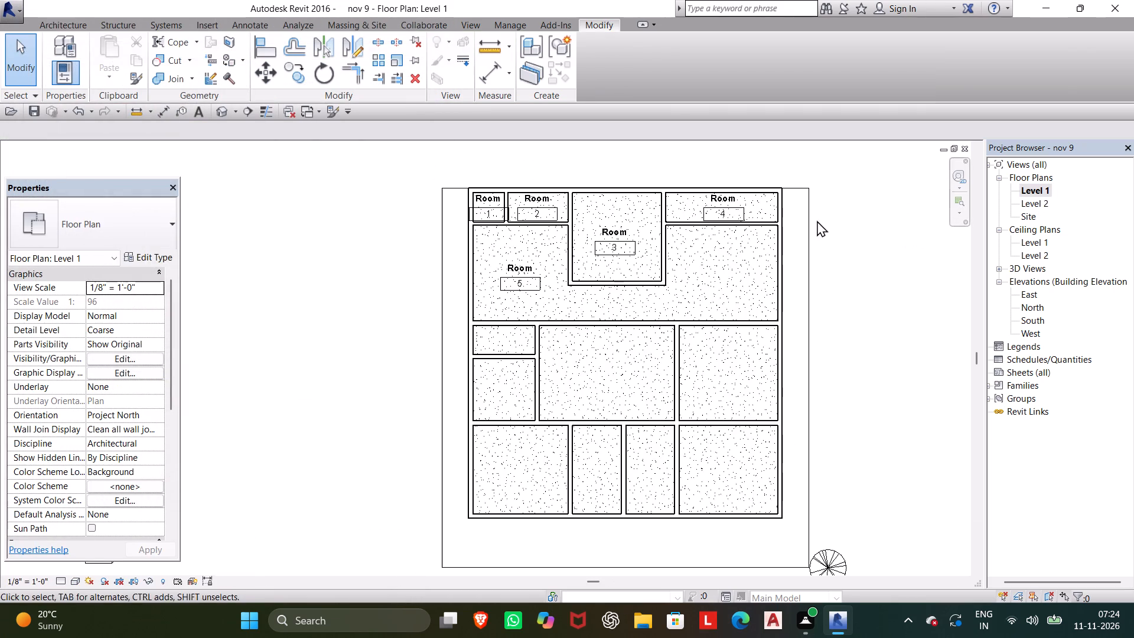
scroll(493, 201, "up", 5)
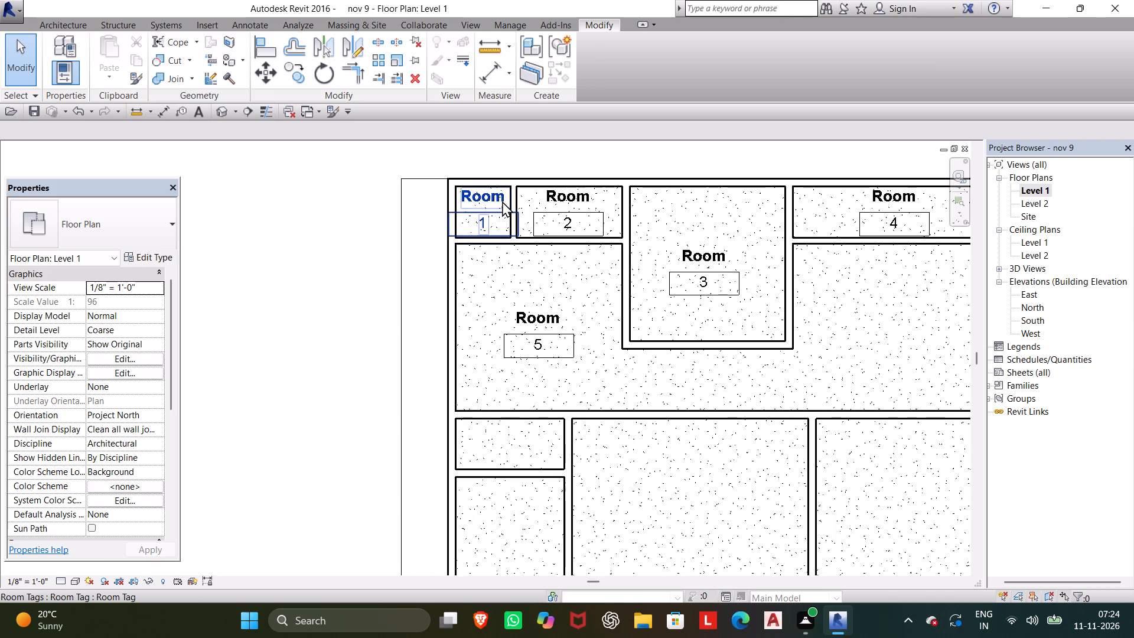
scroll(504, 200, "up", 4)
middle_click_drag(502, 209, 483, 278)
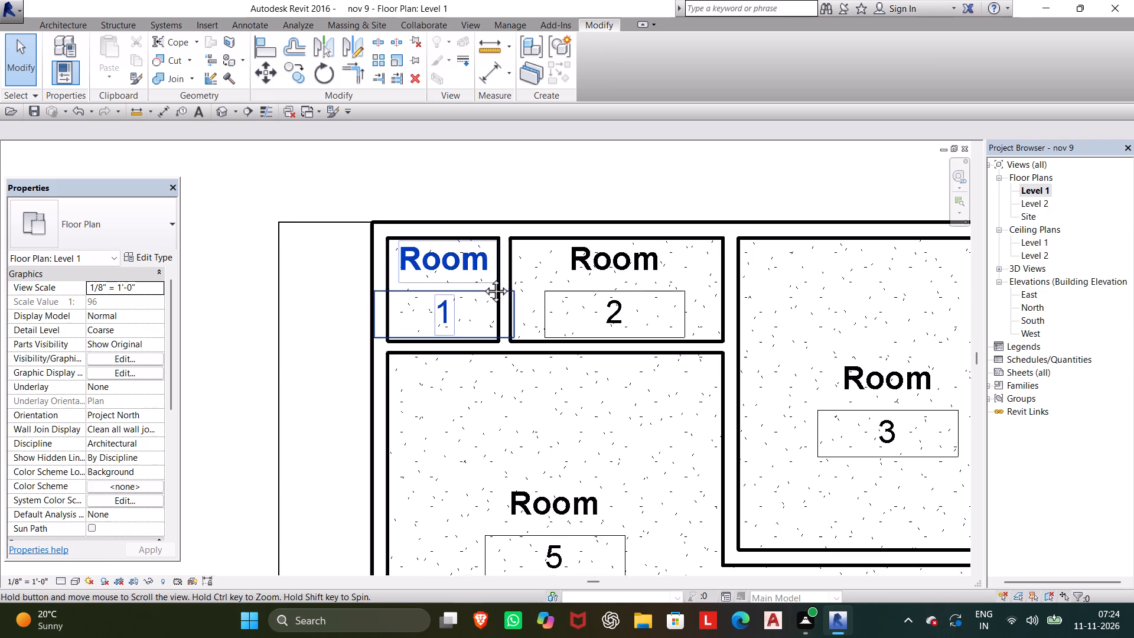
middle_click_drag(483, 278, 431, 294)
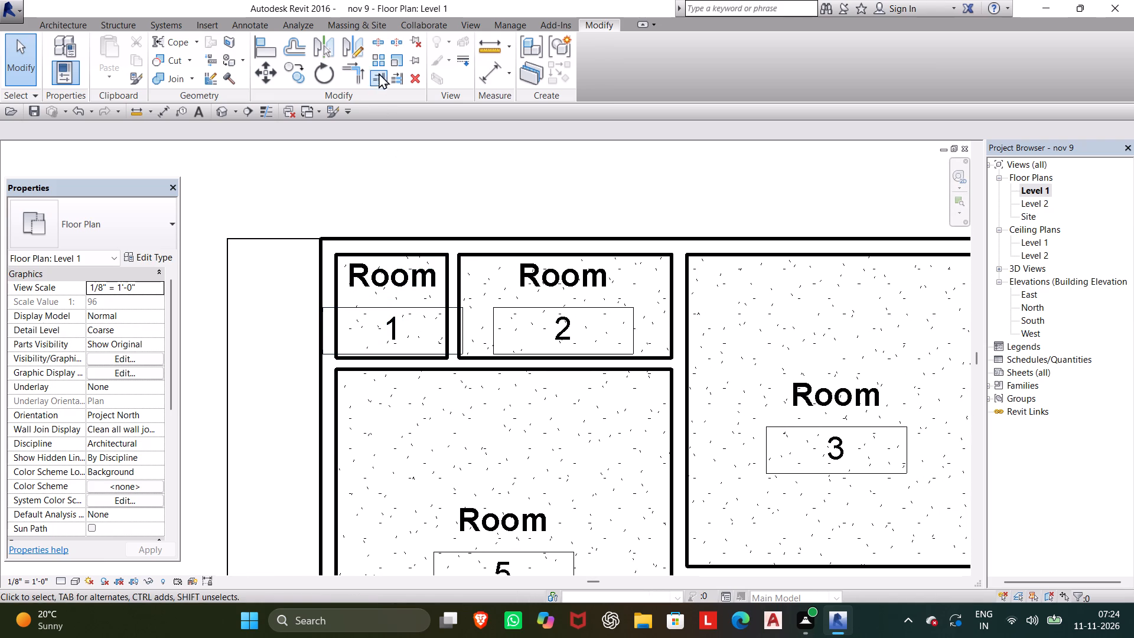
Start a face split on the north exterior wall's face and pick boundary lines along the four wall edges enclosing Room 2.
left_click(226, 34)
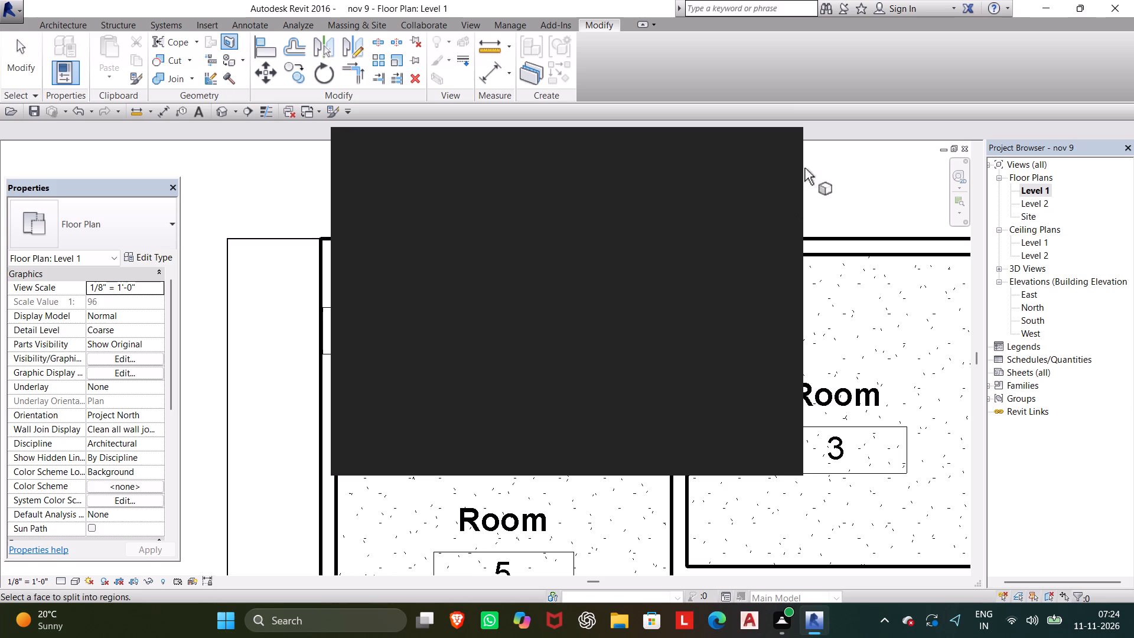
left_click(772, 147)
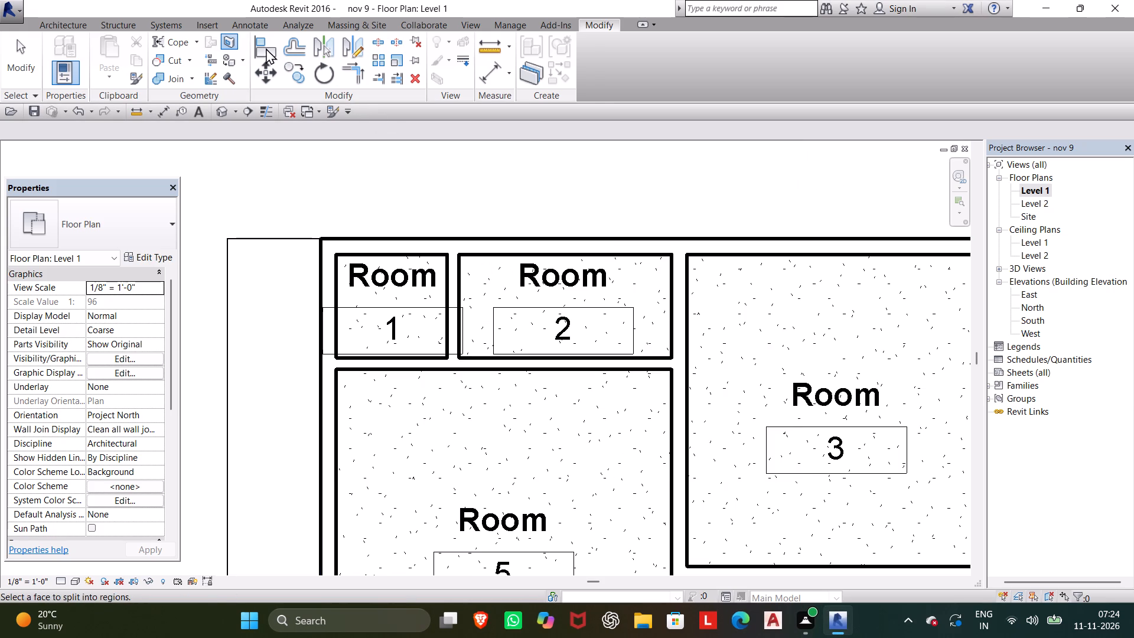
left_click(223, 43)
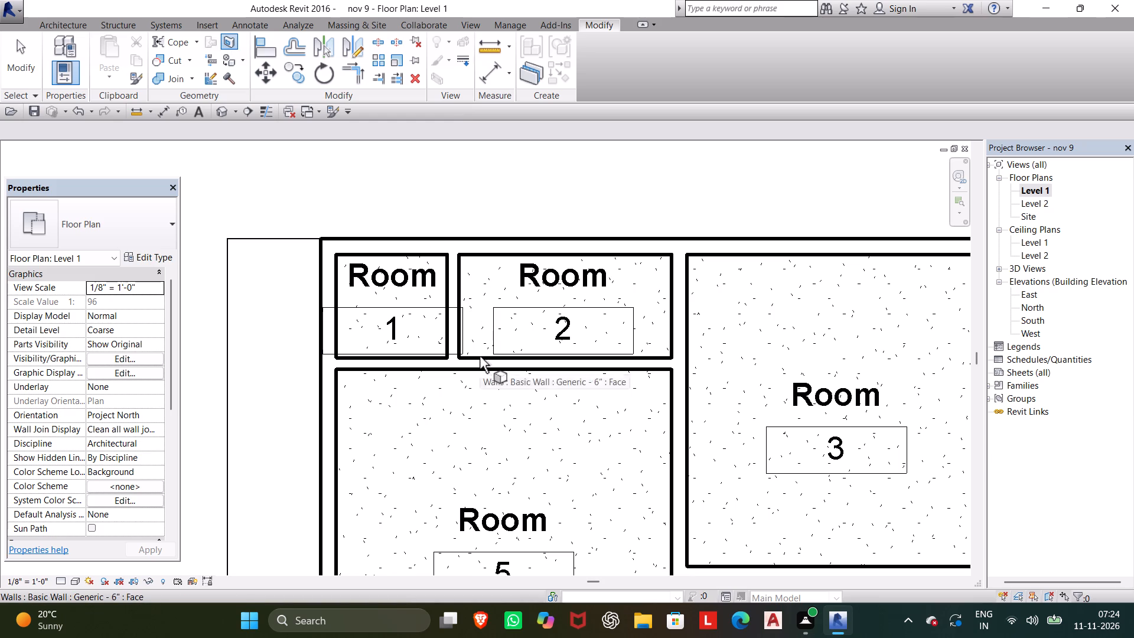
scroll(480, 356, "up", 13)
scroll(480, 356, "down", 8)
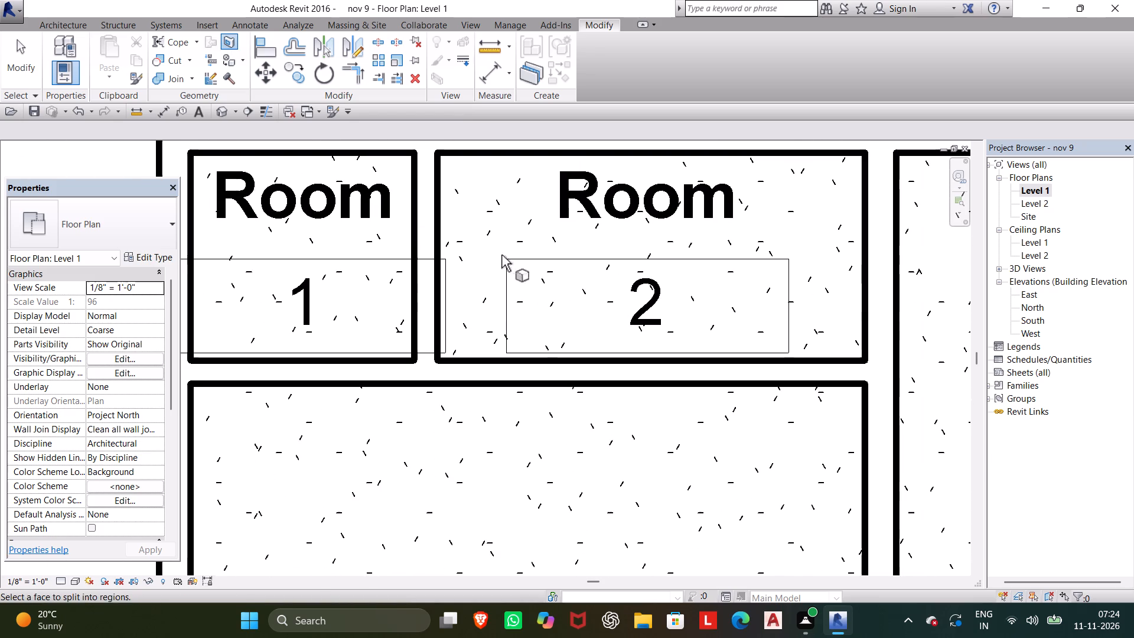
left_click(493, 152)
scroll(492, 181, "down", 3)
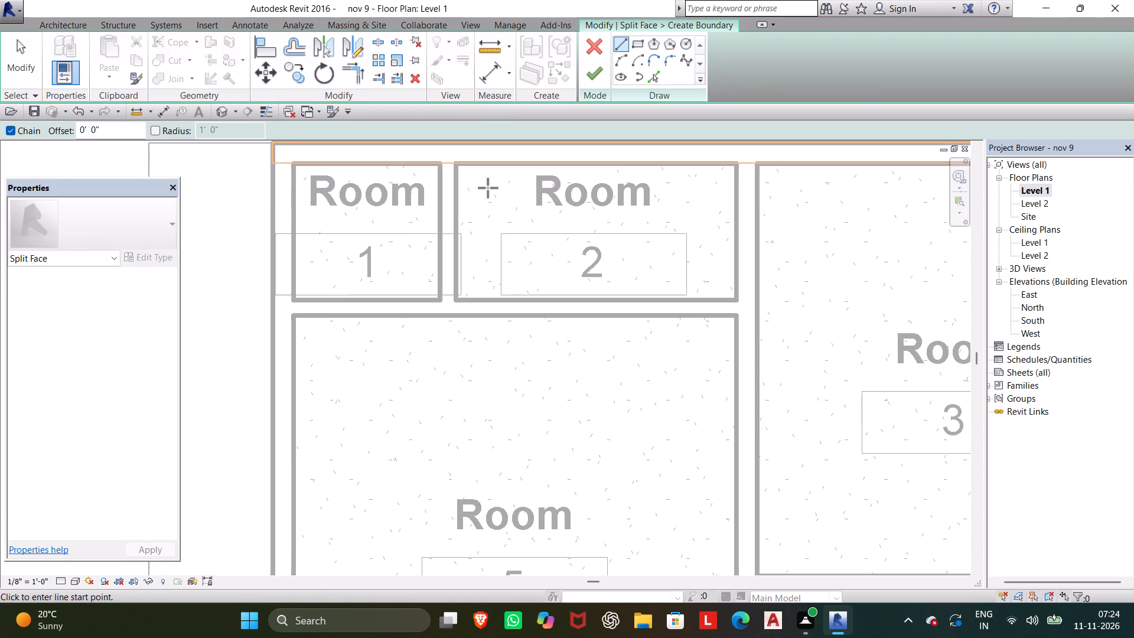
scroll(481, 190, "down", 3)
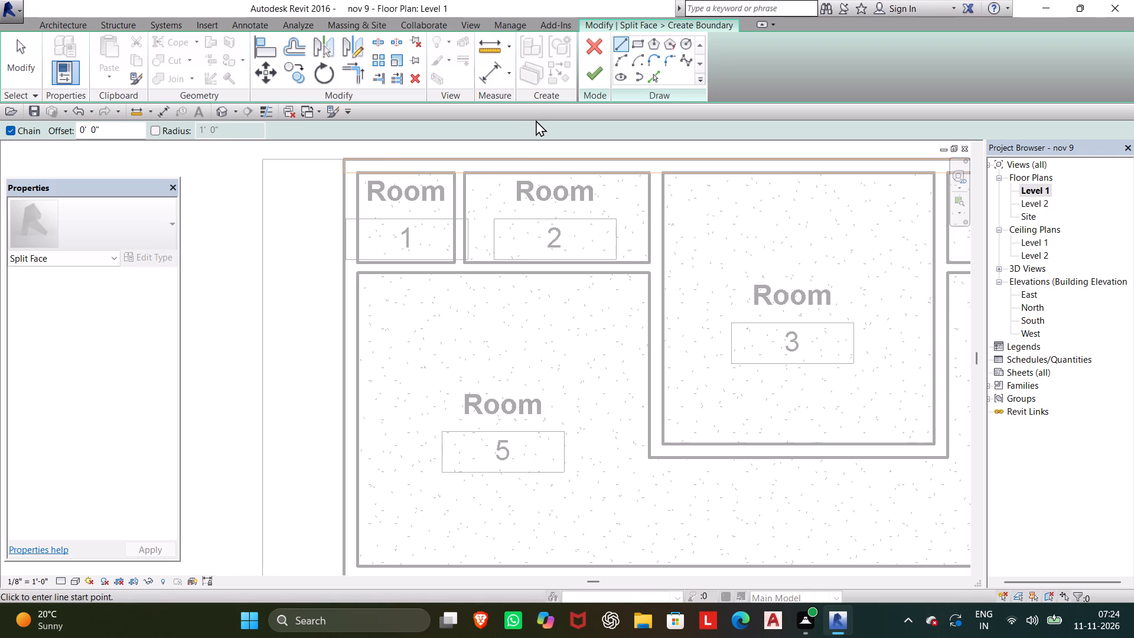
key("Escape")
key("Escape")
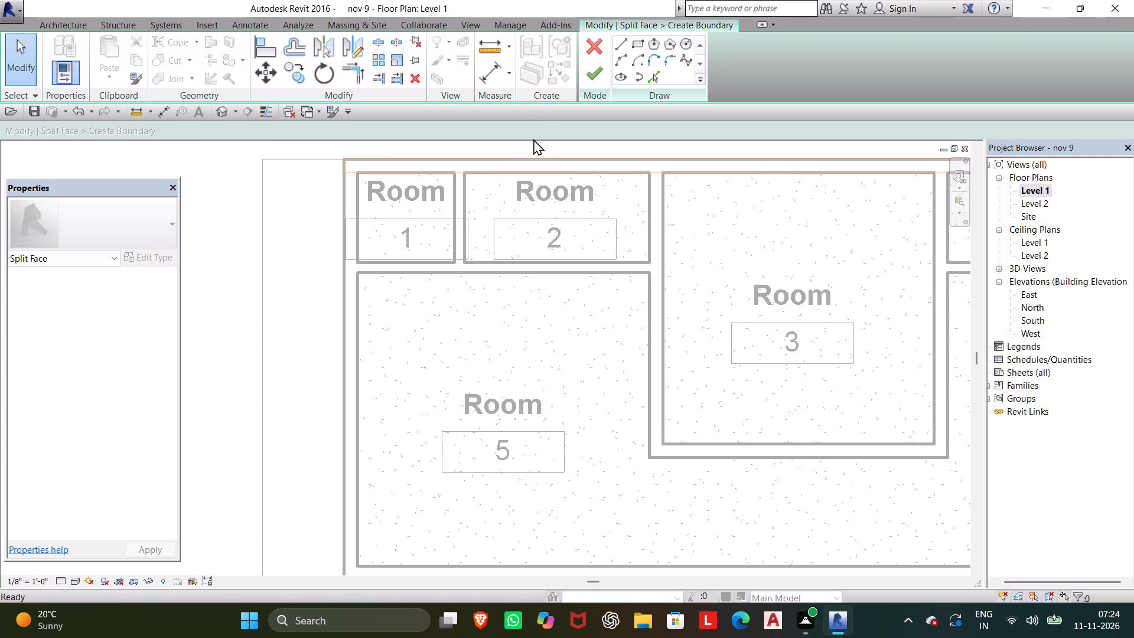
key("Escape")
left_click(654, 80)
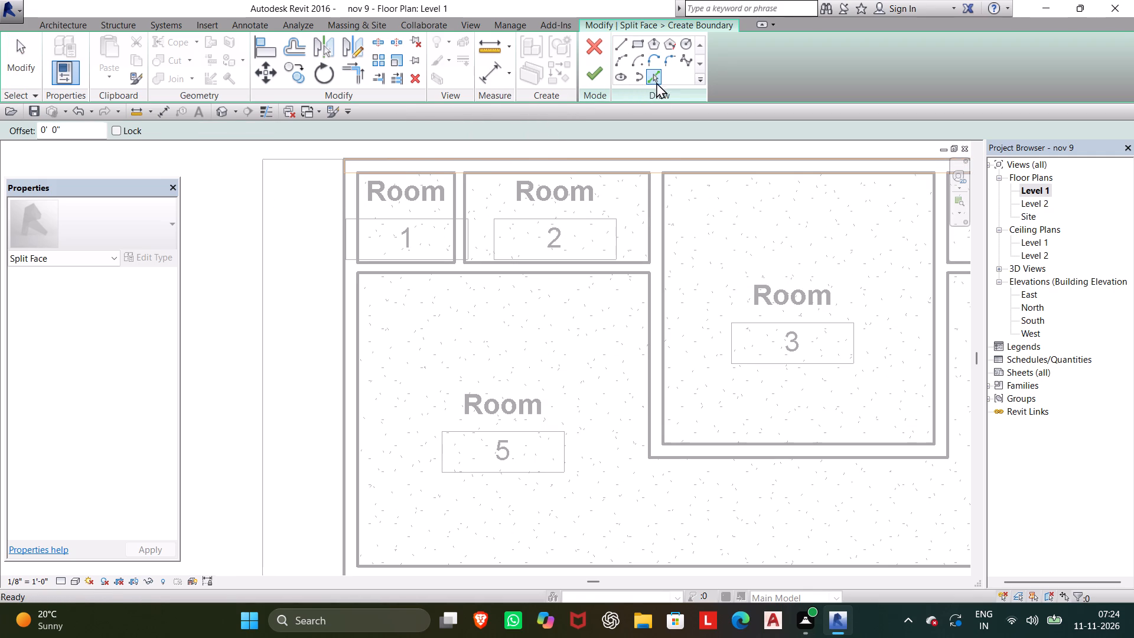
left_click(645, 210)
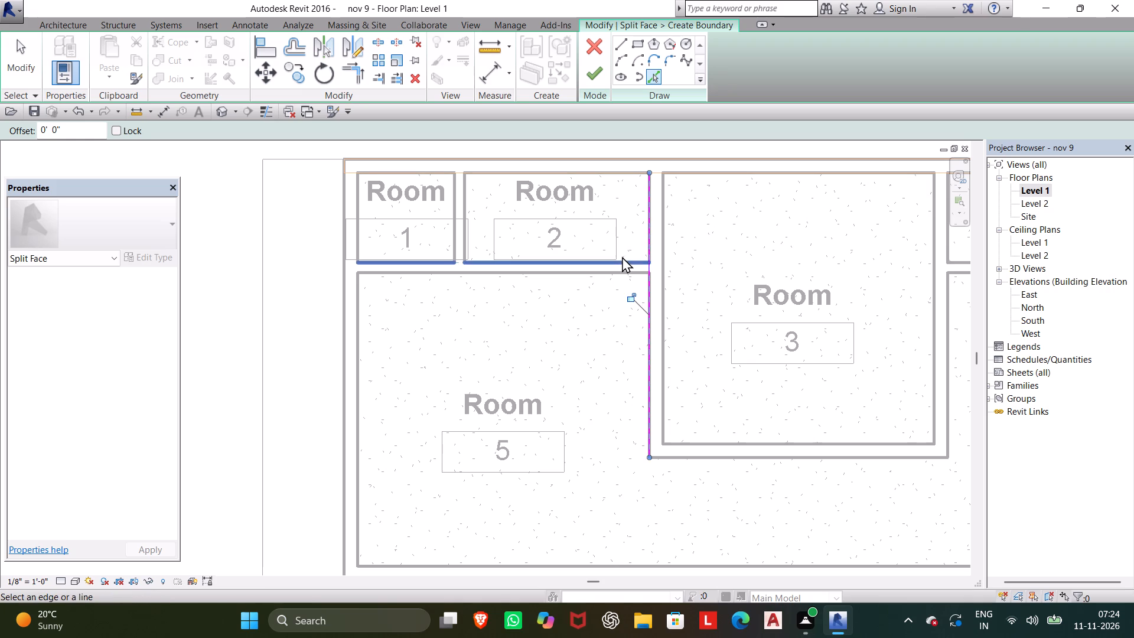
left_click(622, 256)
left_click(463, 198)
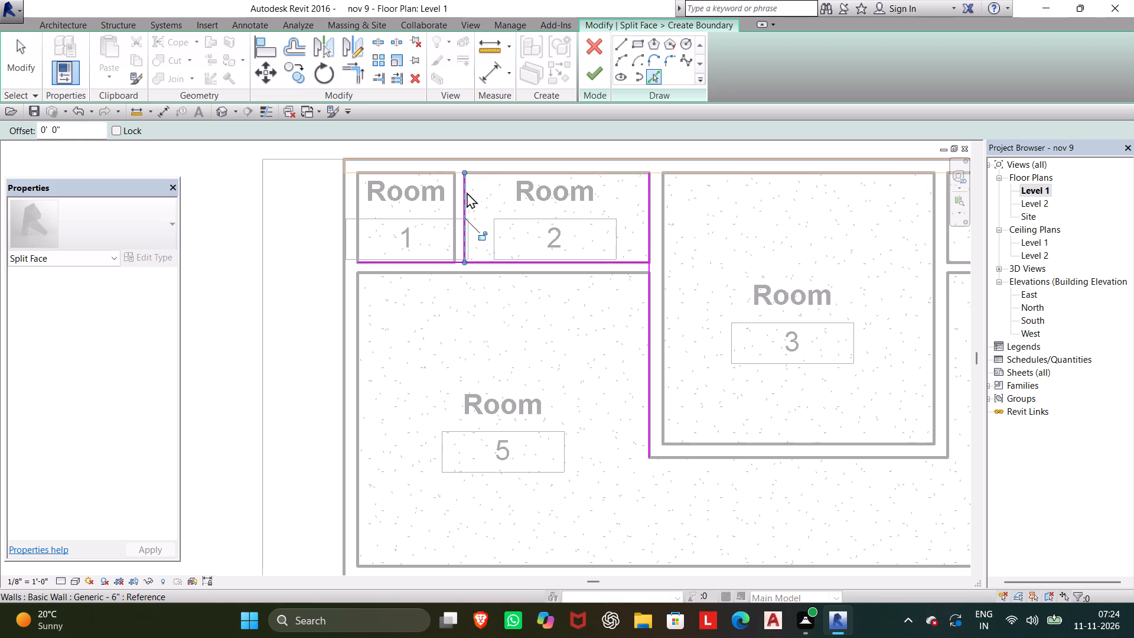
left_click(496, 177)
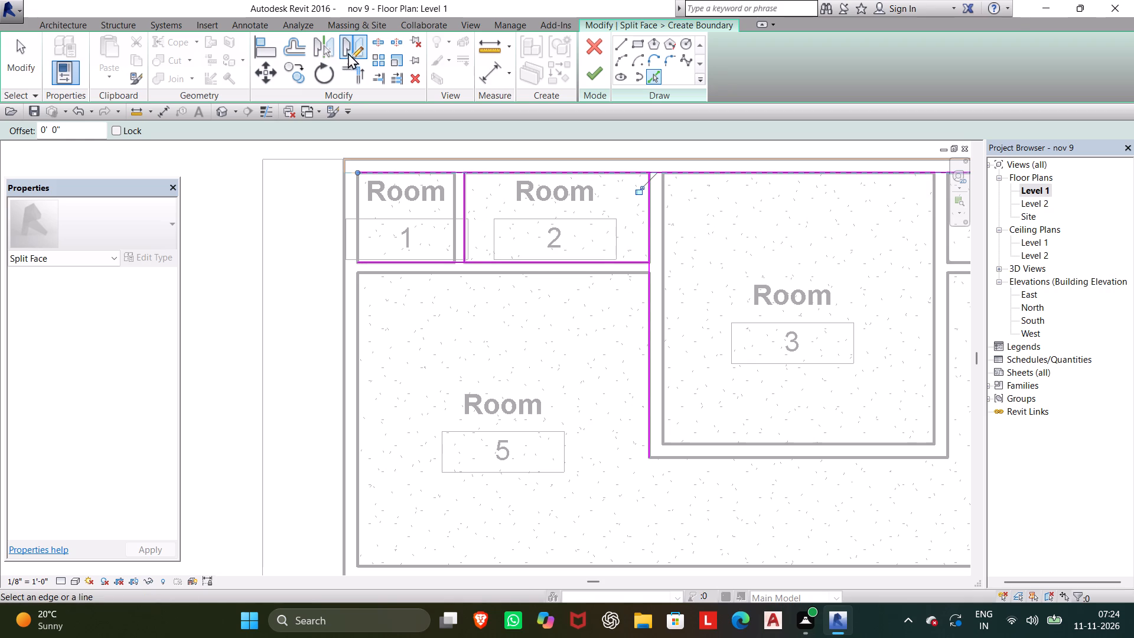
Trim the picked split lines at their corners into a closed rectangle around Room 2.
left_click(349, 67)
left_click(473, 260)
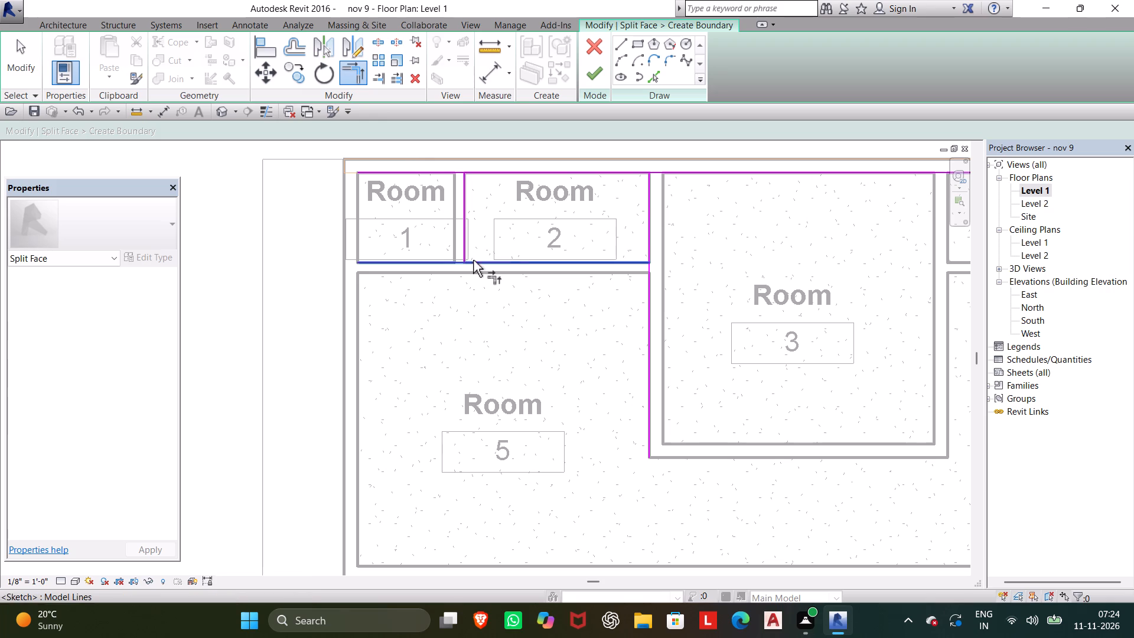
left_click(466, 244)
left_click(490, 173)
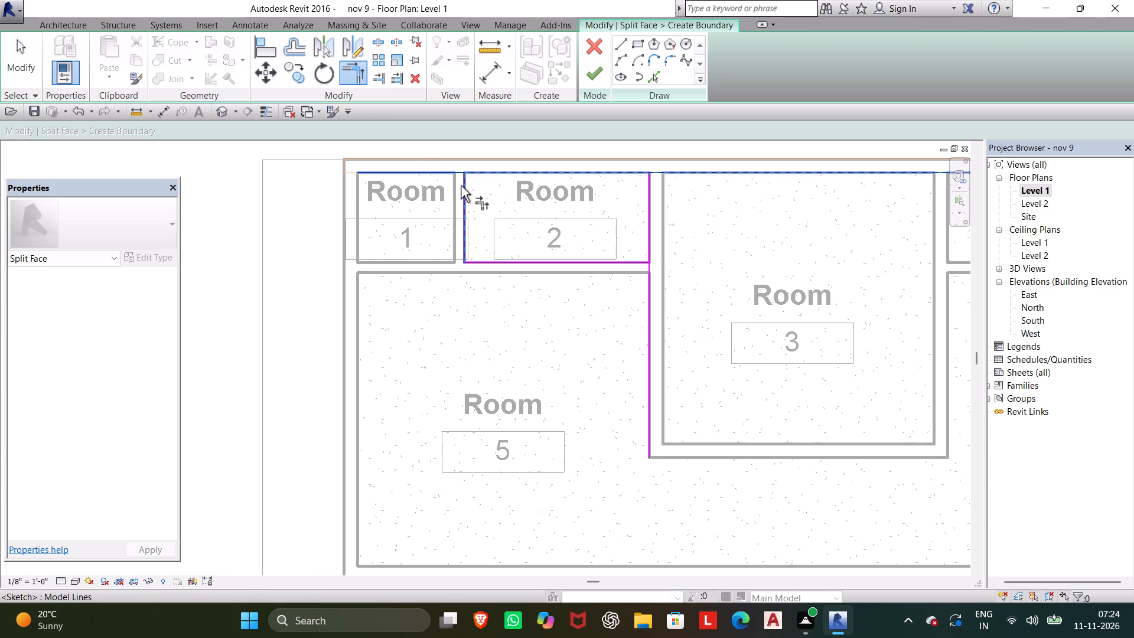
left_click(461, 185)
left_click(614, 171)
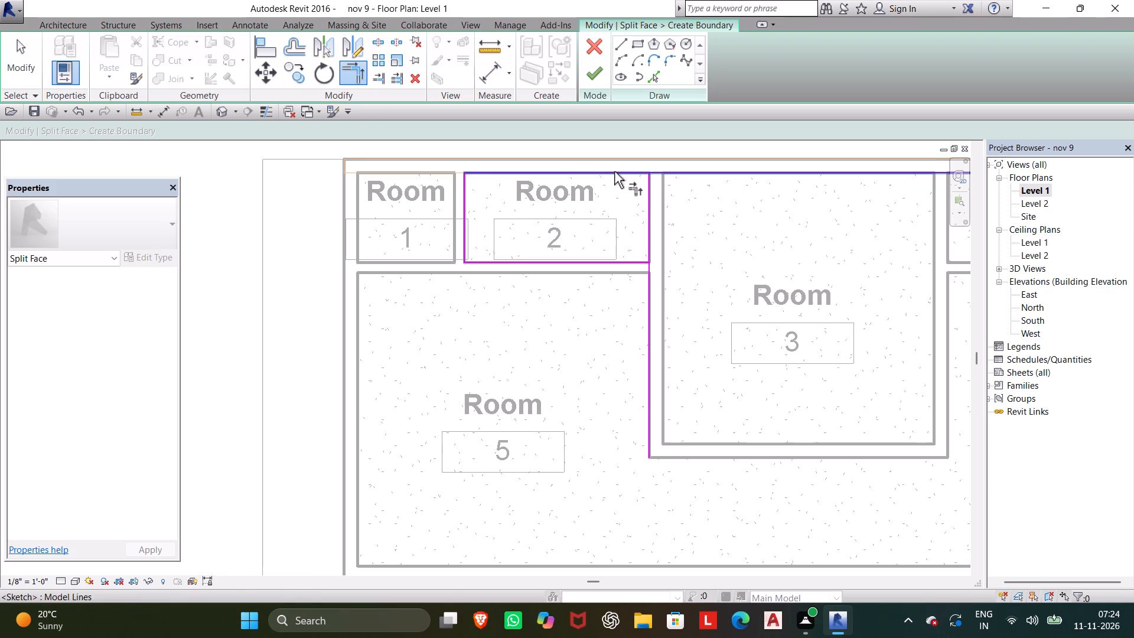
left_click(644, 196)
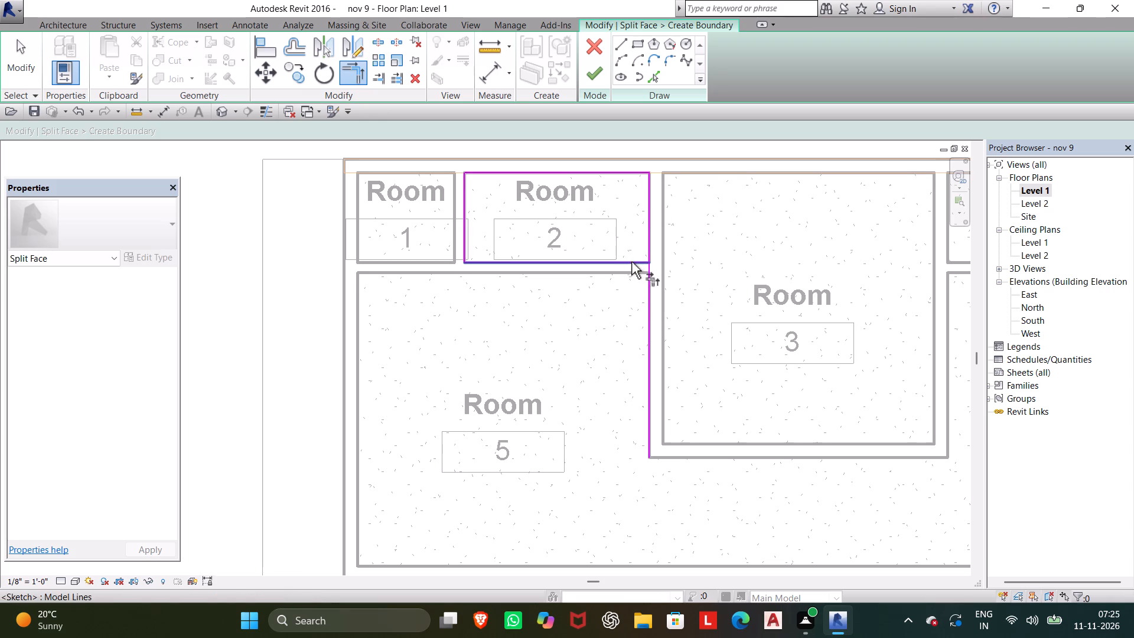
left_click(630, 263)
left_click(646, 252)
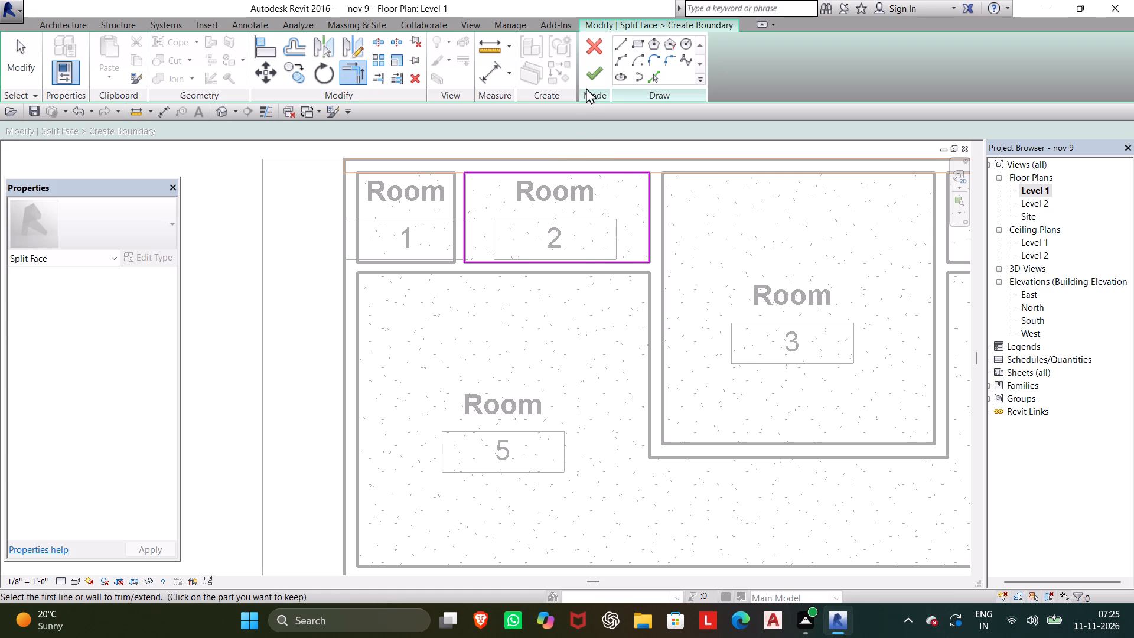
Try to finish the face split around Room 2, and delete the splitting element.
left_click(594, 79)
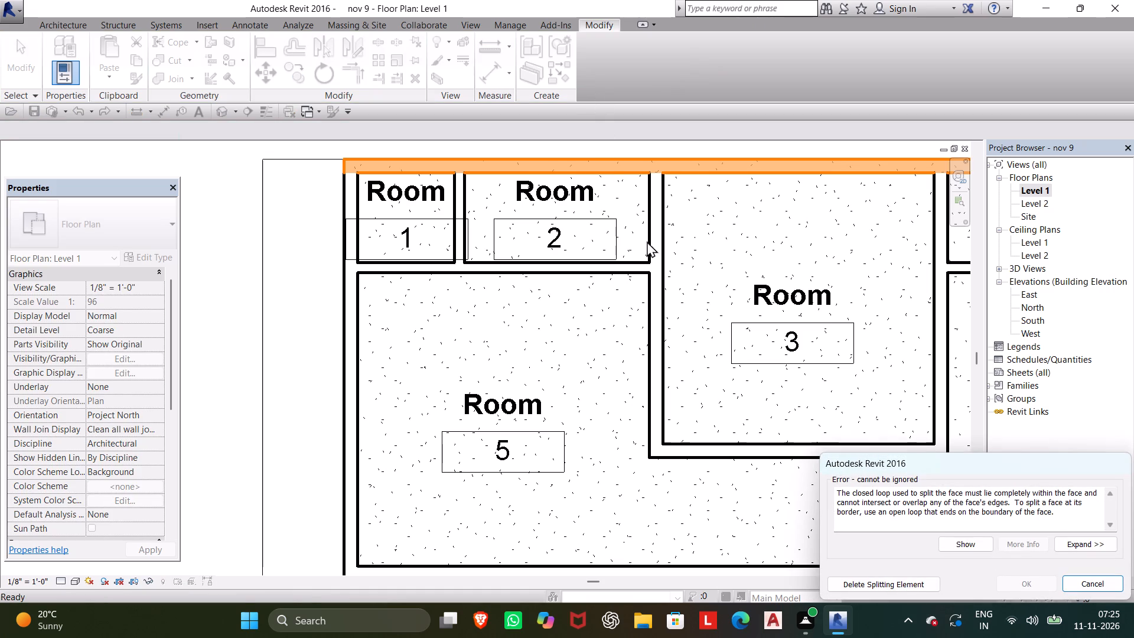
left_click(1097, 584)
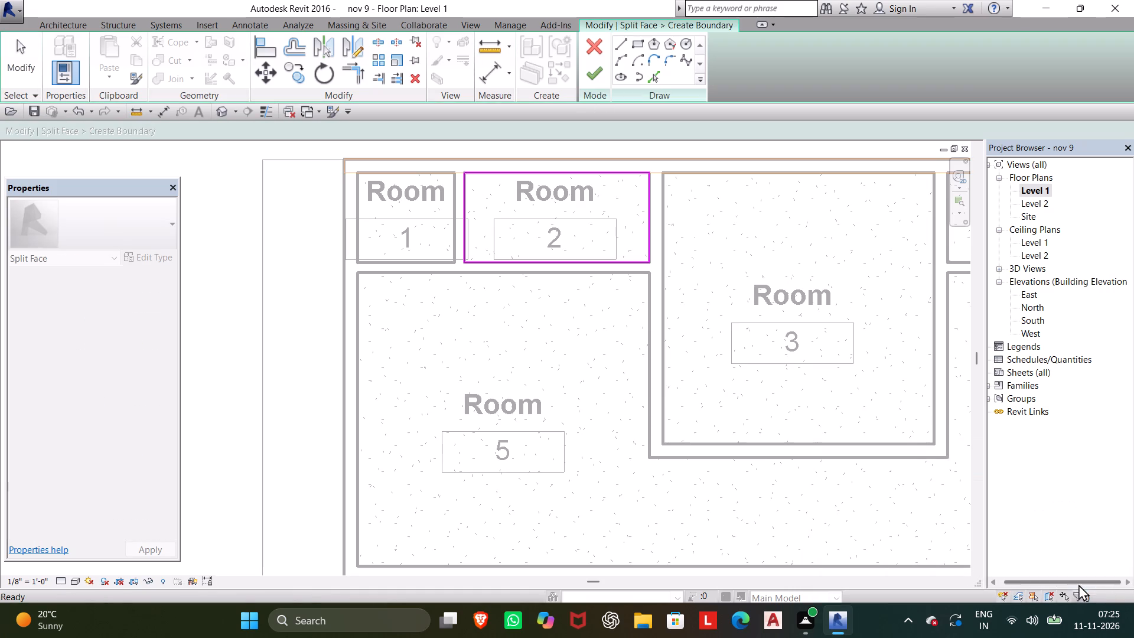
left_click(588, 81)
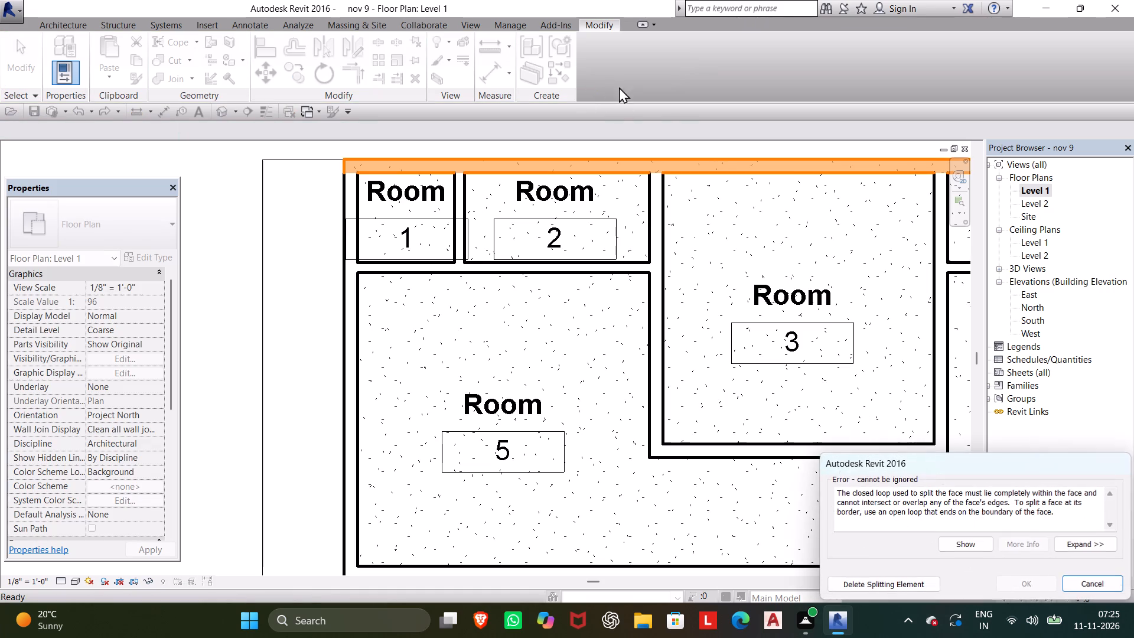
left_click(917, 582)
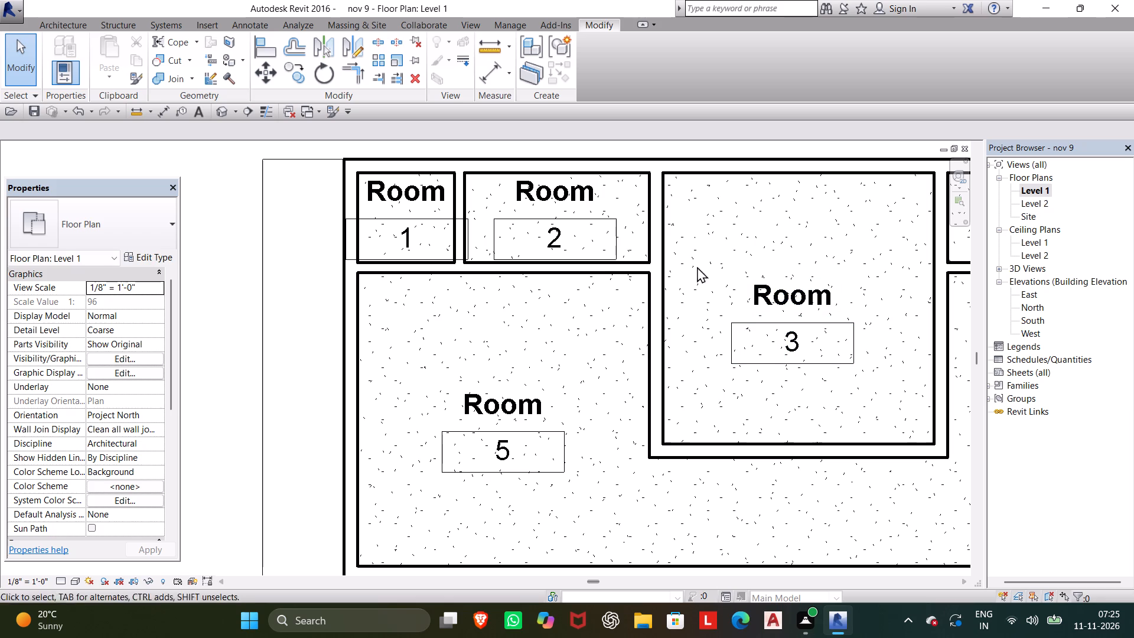
Delete Room 2 from the Level 1 plan.
scroll(500, 155, "down", 1)
middle_click_drag(488, 164, 446, 184)
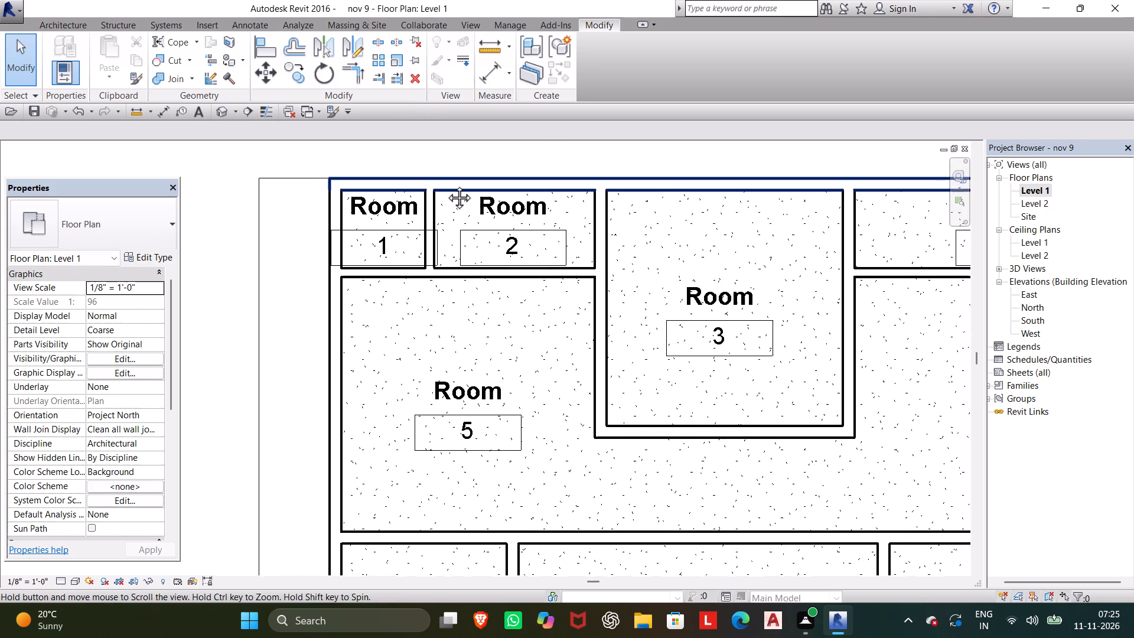
middle_click_drag(446, 184, 413, 177)
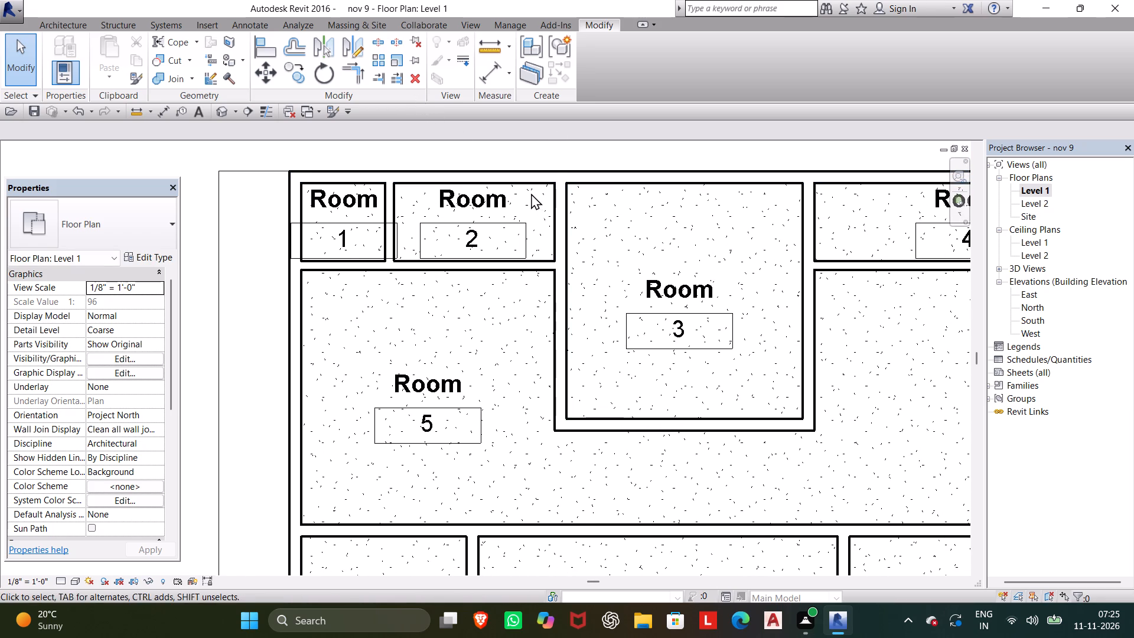
left_click(493, 235)
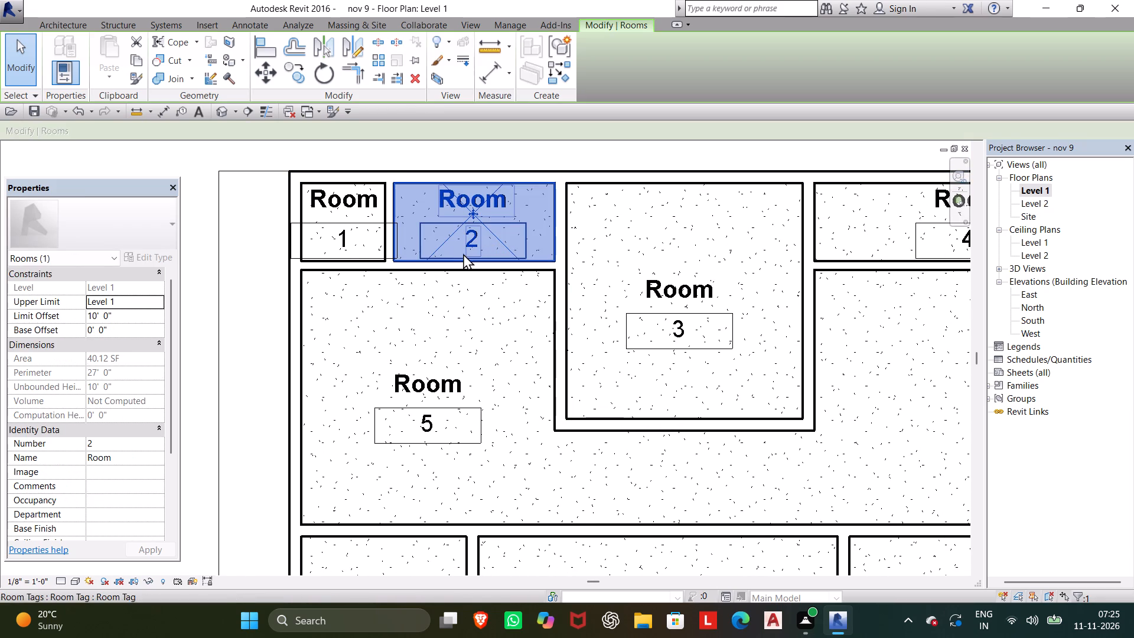
key("Delete")
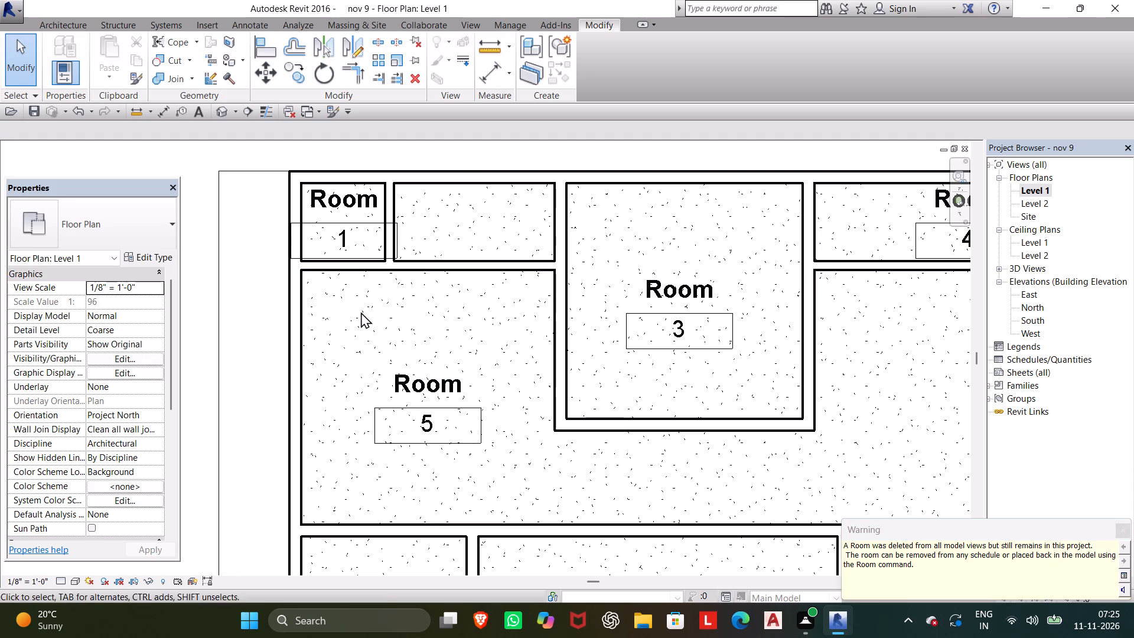
Delete the tag of Room 1 and the room itself in the northwest corner.
left_click_drag(338, 190, 356, 175)
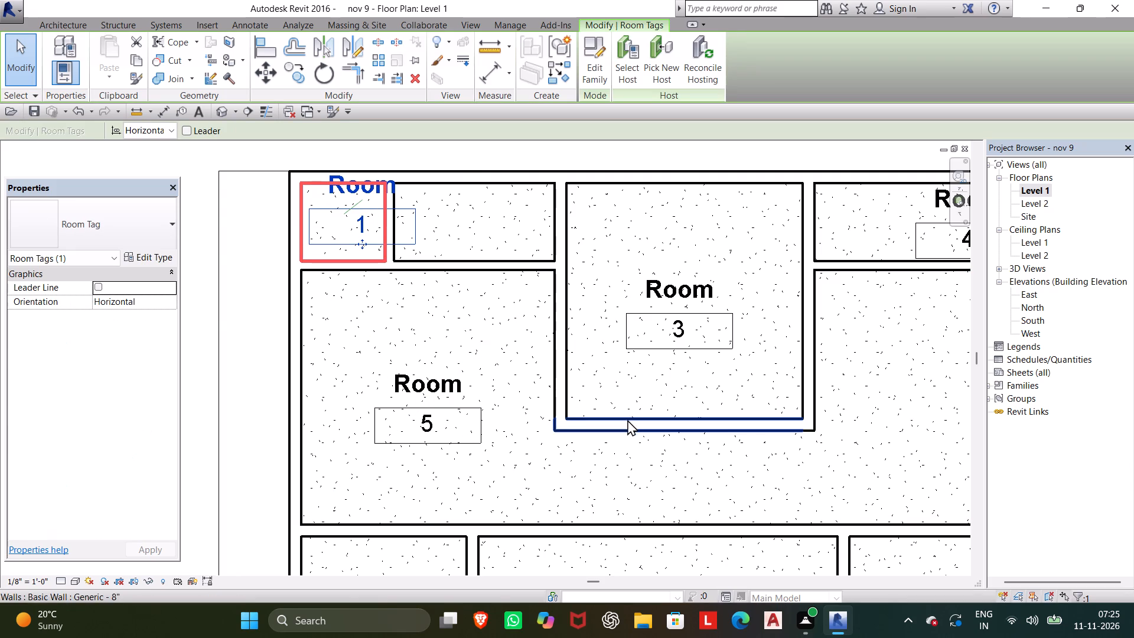
key("Delete")
key("Delete")
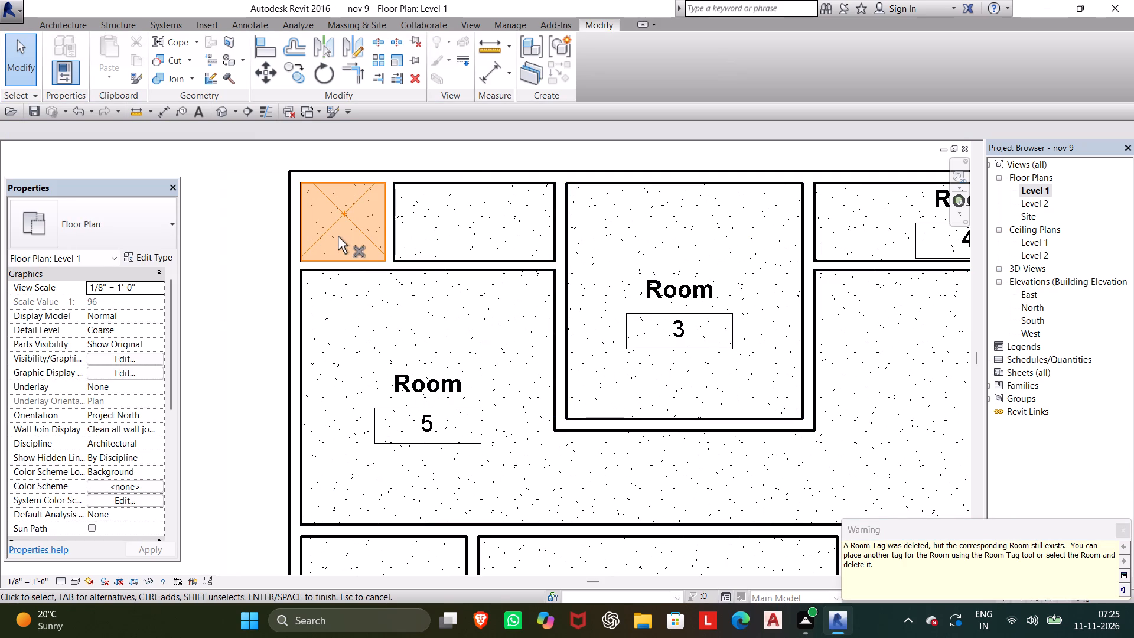
key("Escape")
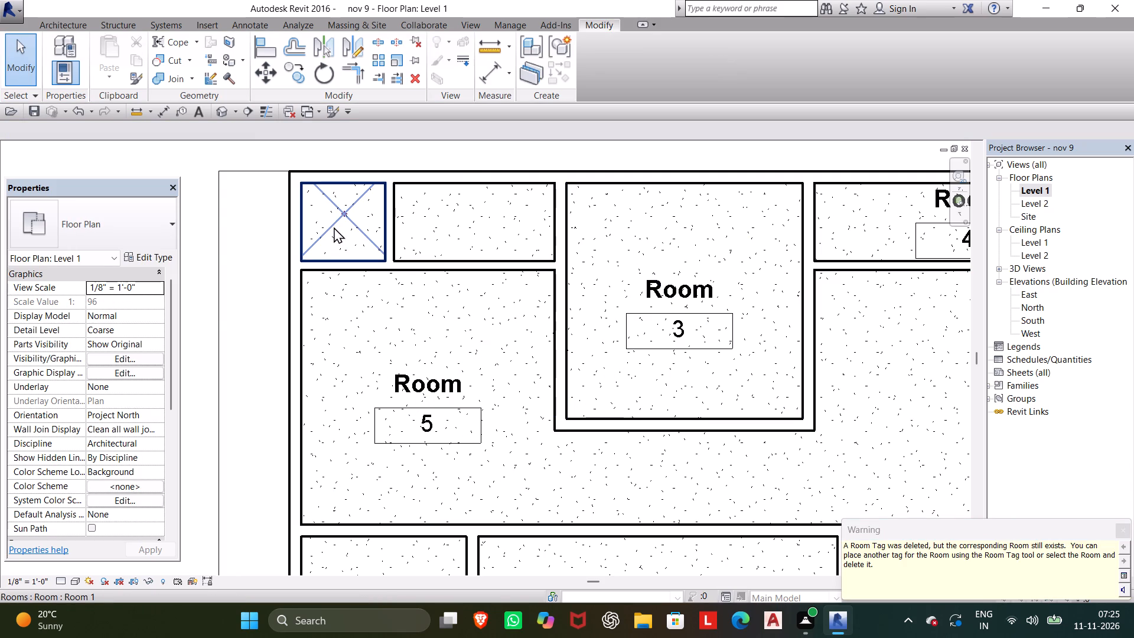
left_click(339, 223)
key("Delete")
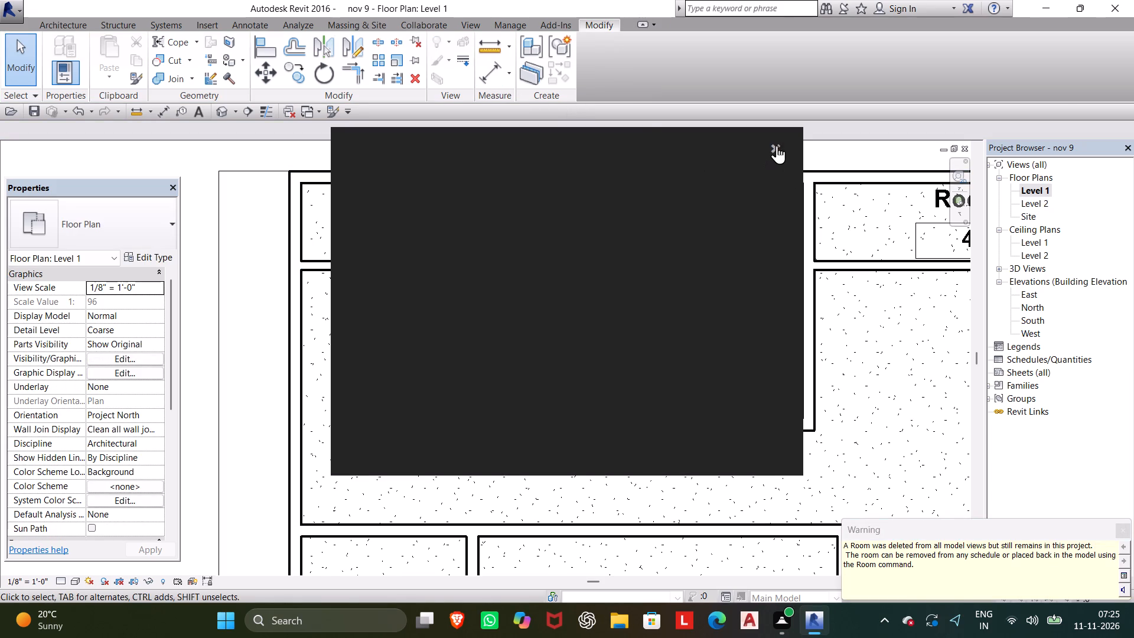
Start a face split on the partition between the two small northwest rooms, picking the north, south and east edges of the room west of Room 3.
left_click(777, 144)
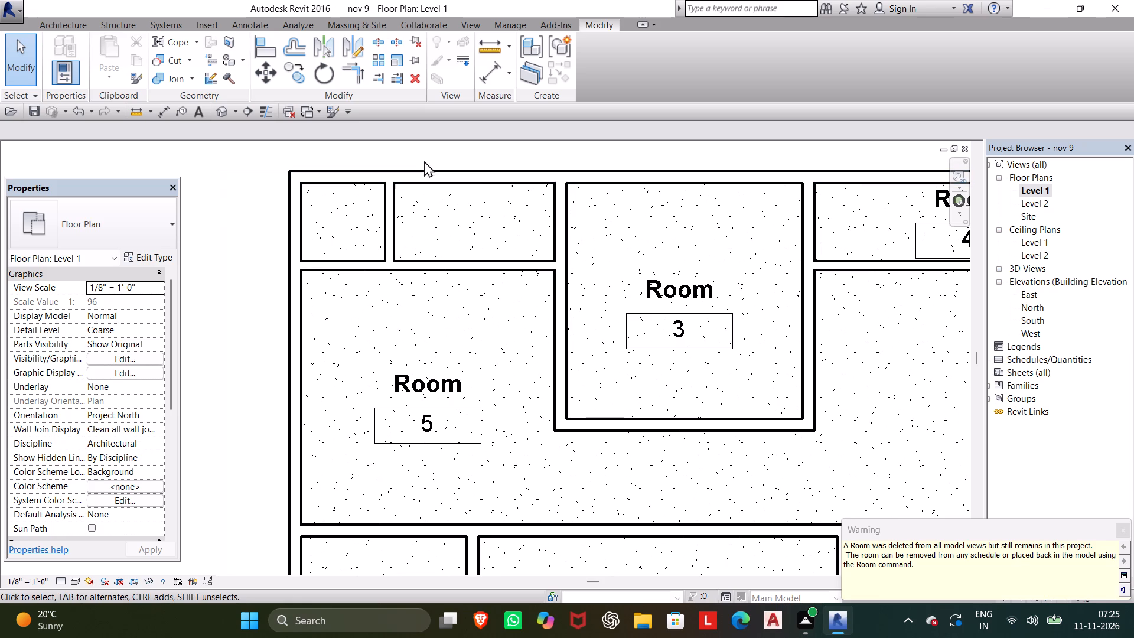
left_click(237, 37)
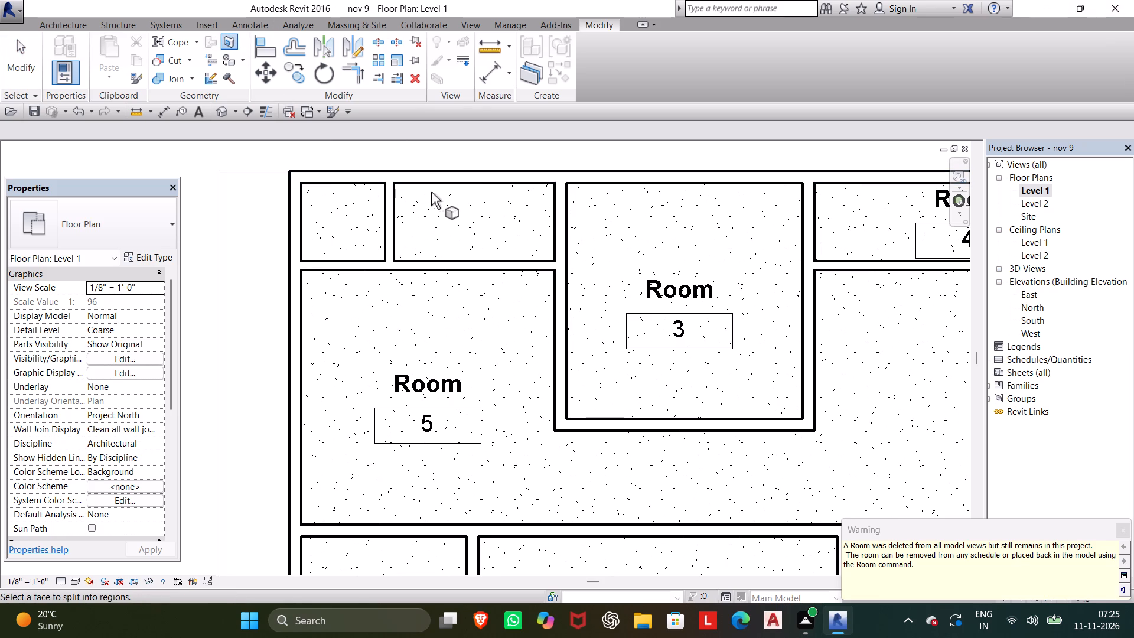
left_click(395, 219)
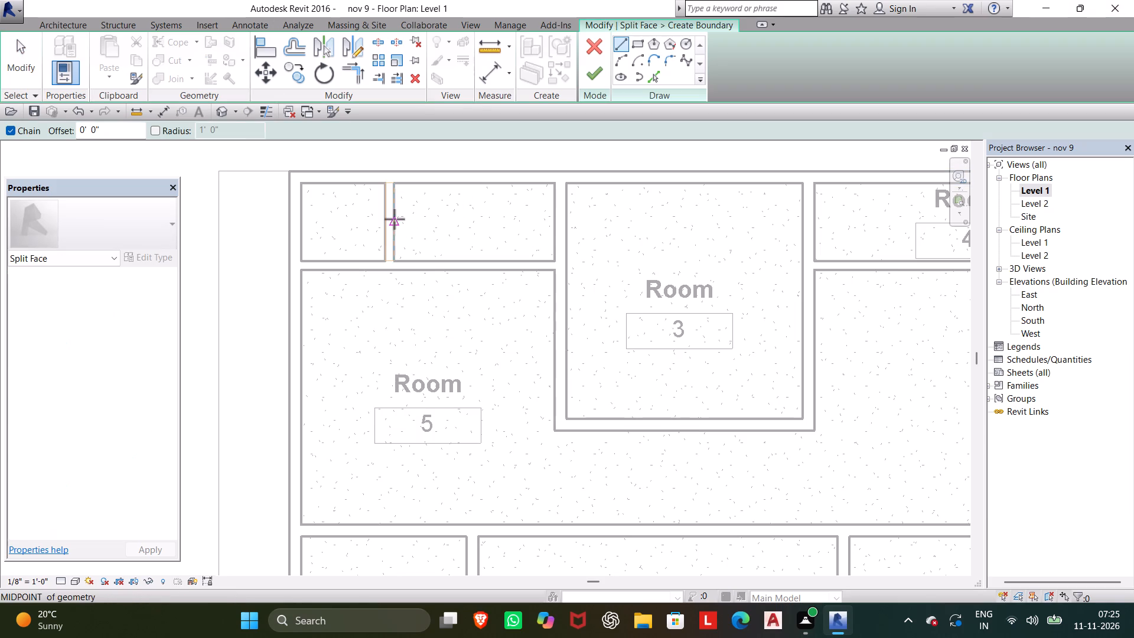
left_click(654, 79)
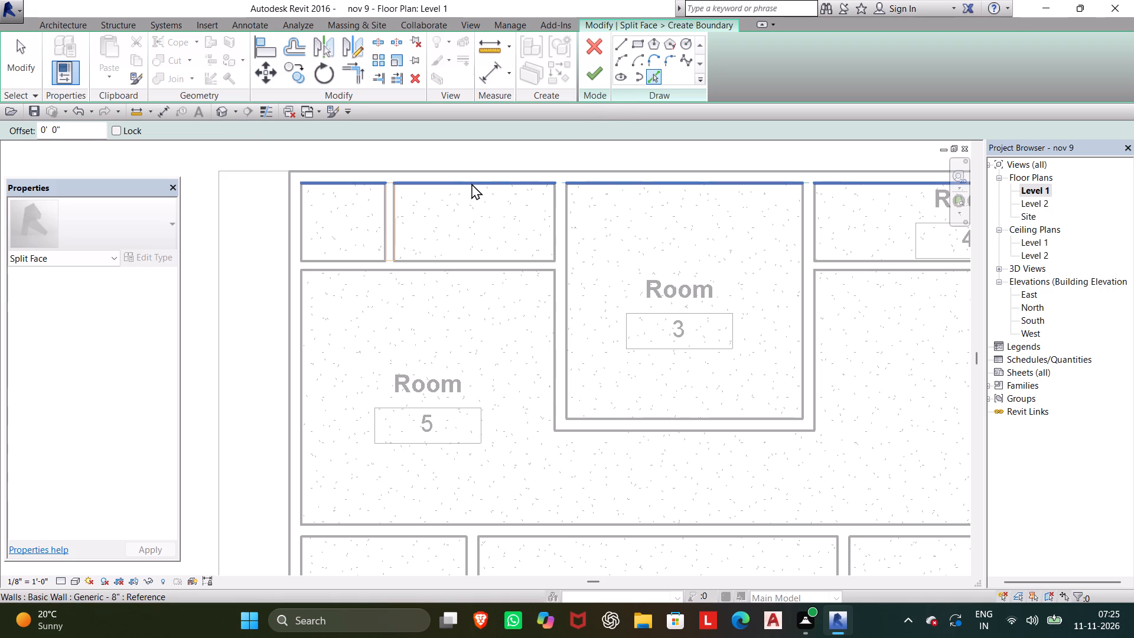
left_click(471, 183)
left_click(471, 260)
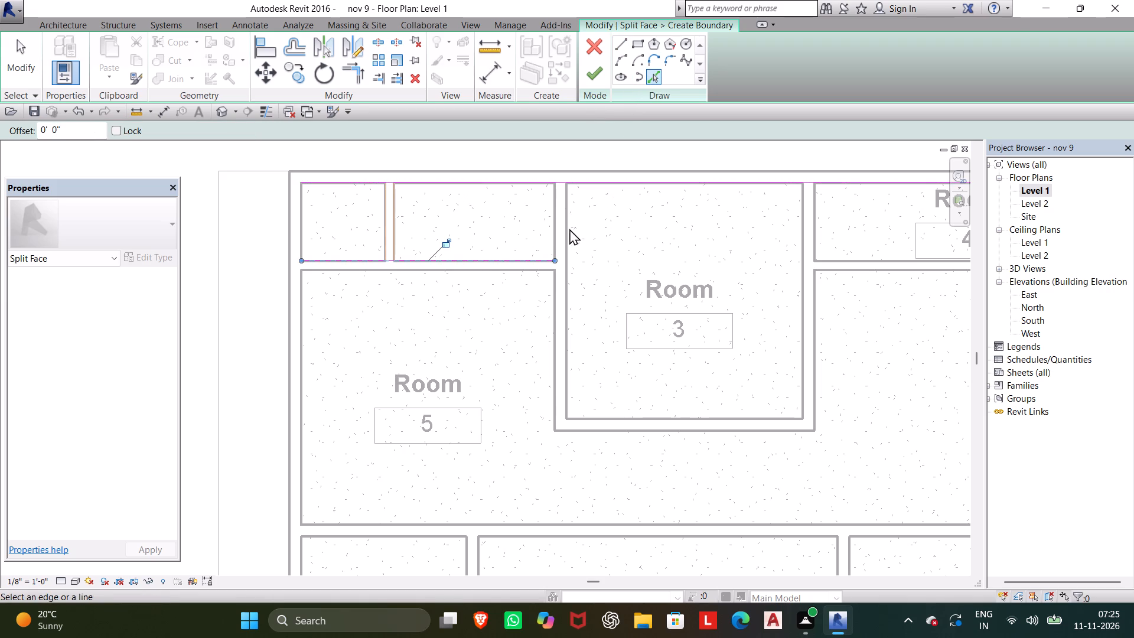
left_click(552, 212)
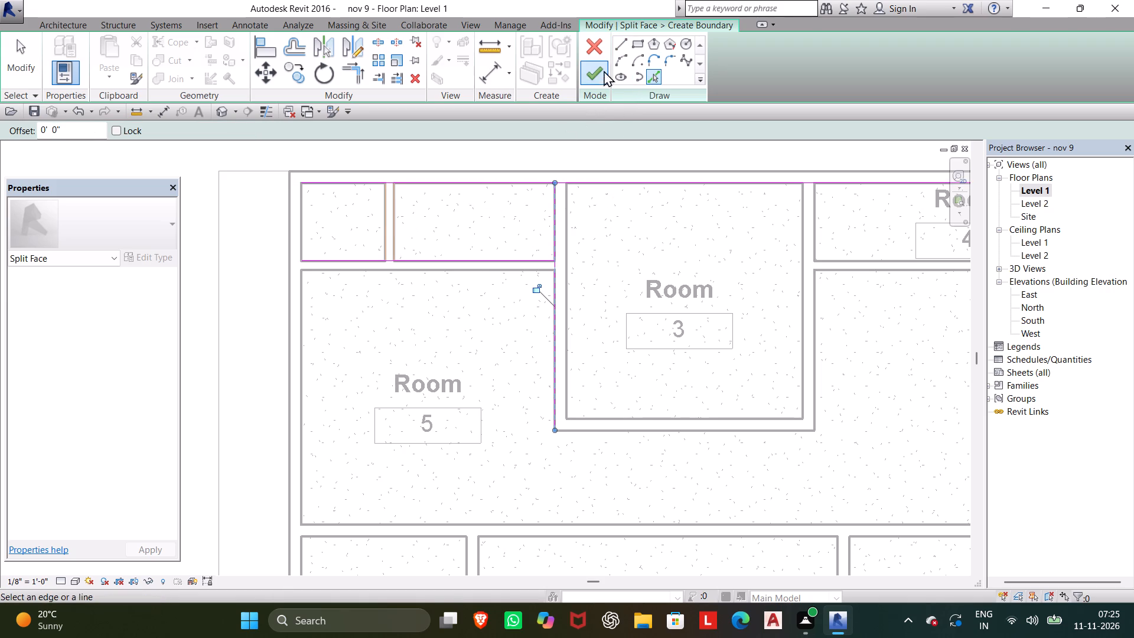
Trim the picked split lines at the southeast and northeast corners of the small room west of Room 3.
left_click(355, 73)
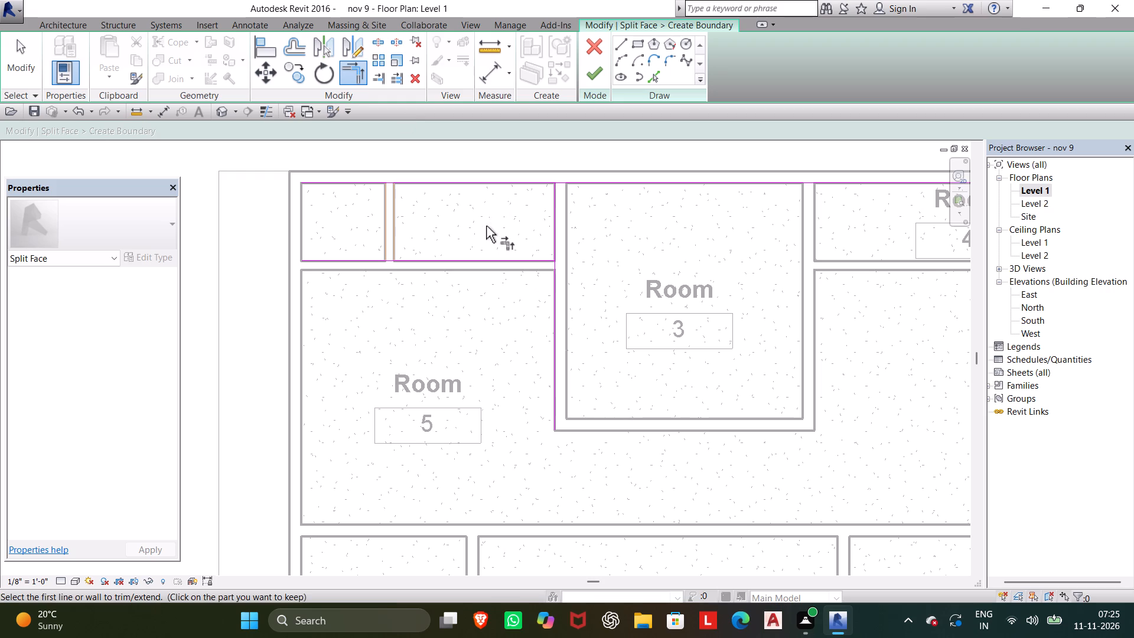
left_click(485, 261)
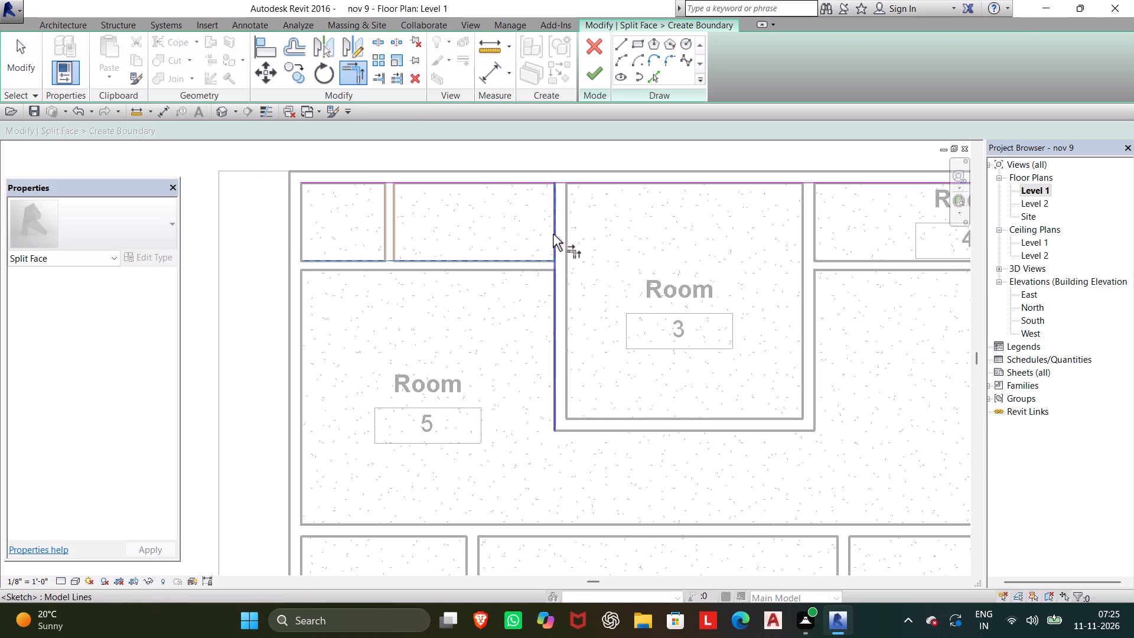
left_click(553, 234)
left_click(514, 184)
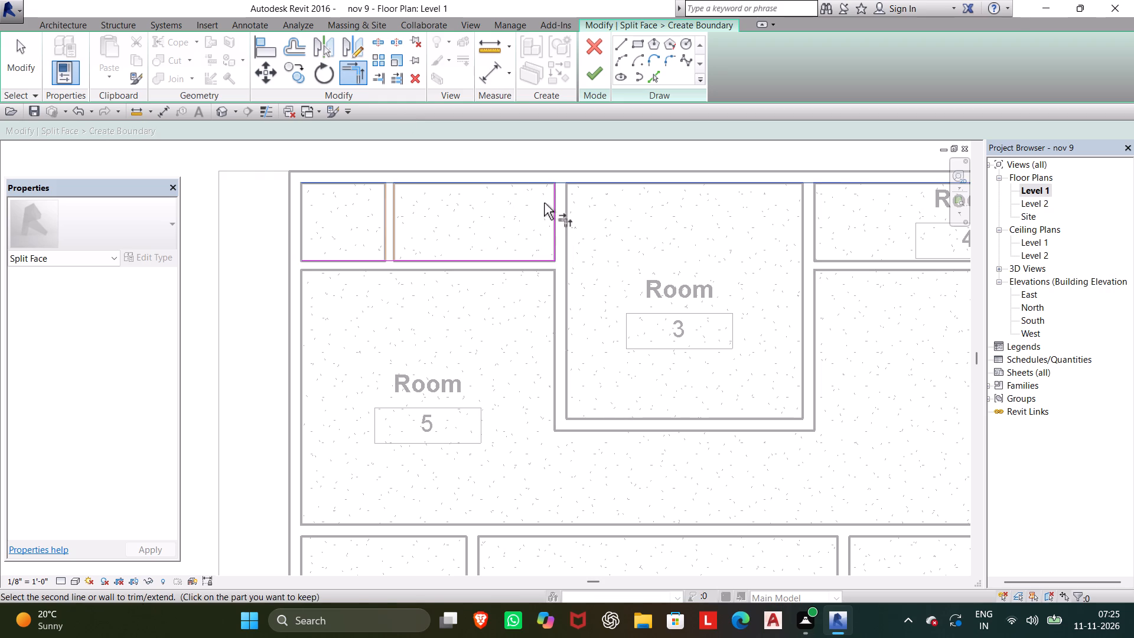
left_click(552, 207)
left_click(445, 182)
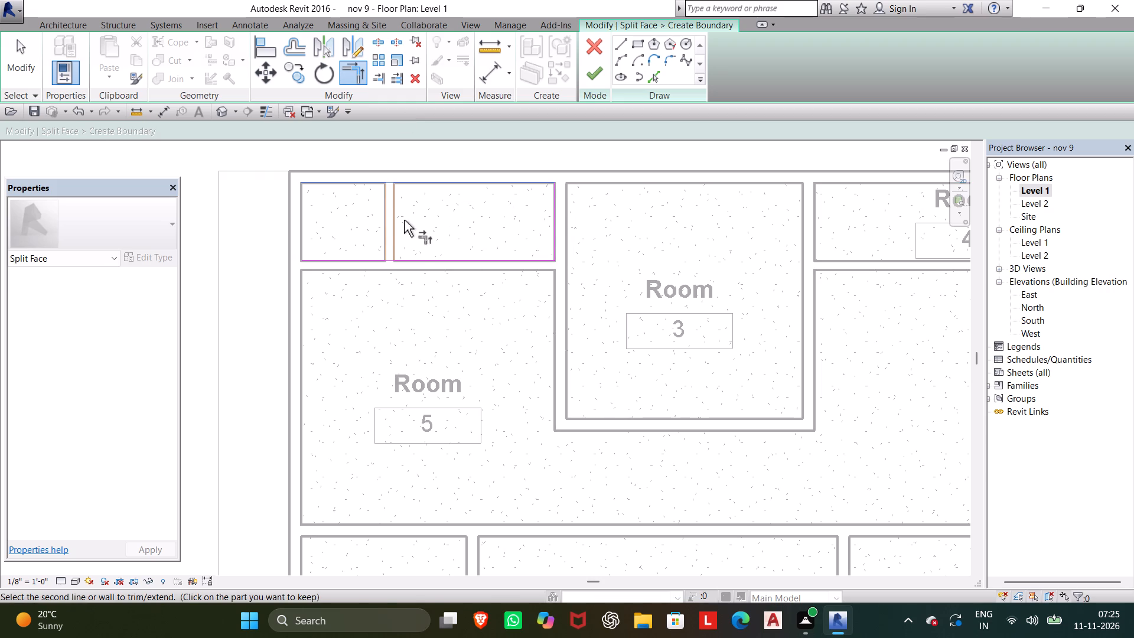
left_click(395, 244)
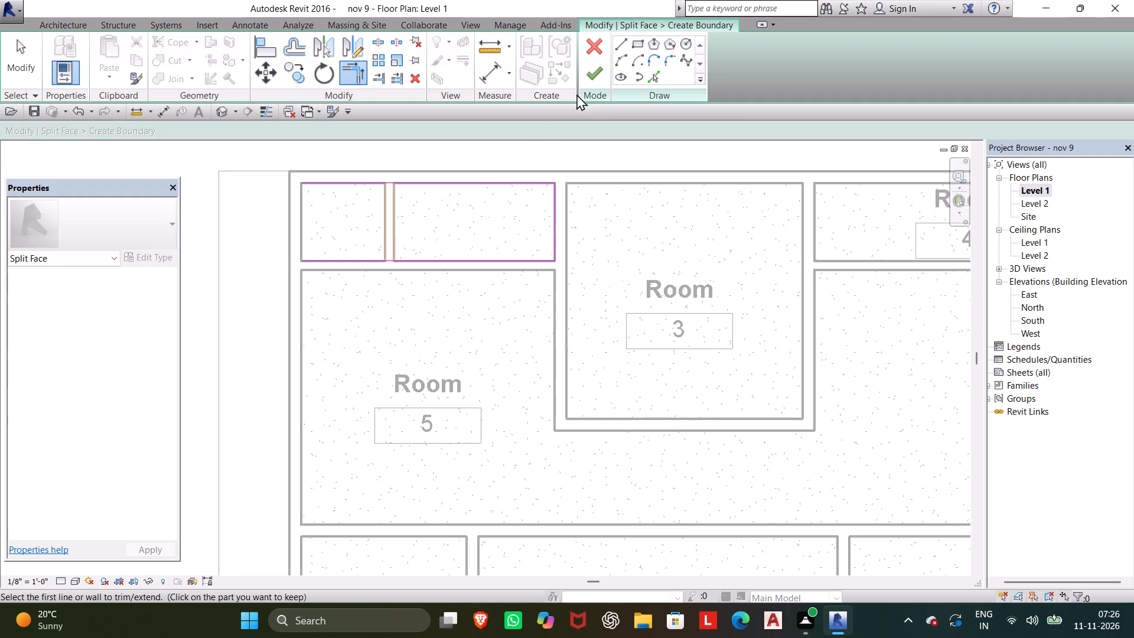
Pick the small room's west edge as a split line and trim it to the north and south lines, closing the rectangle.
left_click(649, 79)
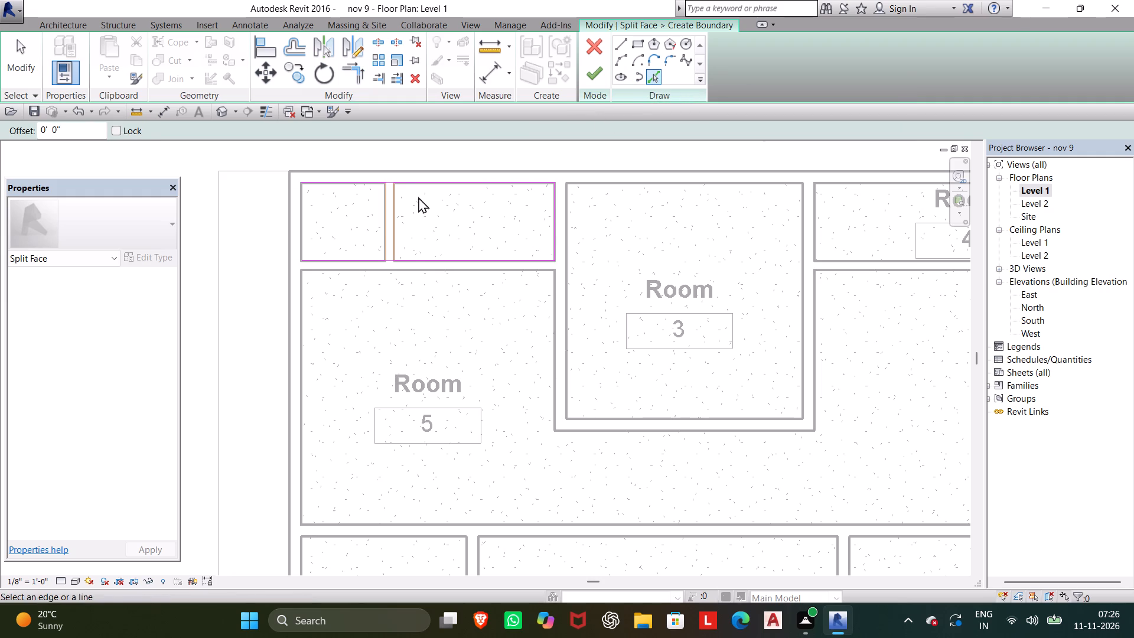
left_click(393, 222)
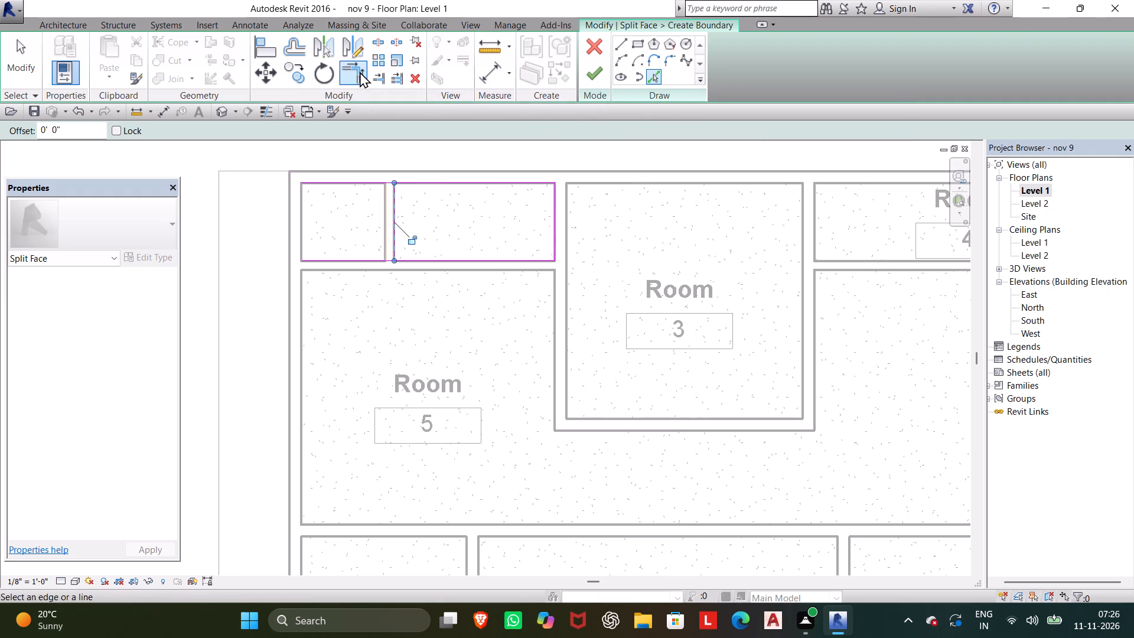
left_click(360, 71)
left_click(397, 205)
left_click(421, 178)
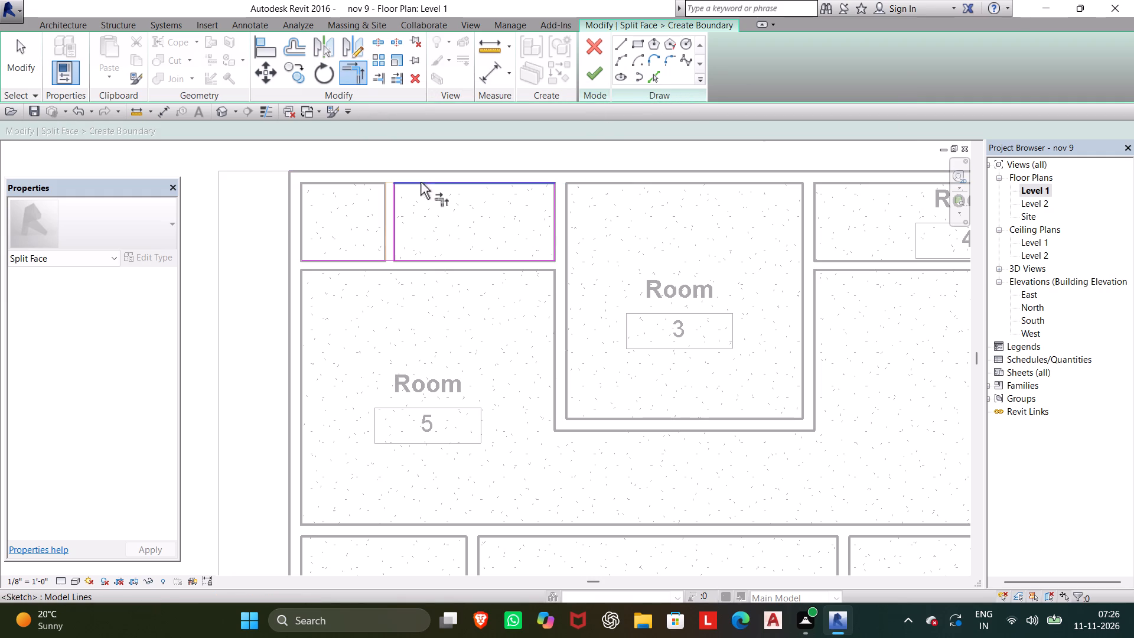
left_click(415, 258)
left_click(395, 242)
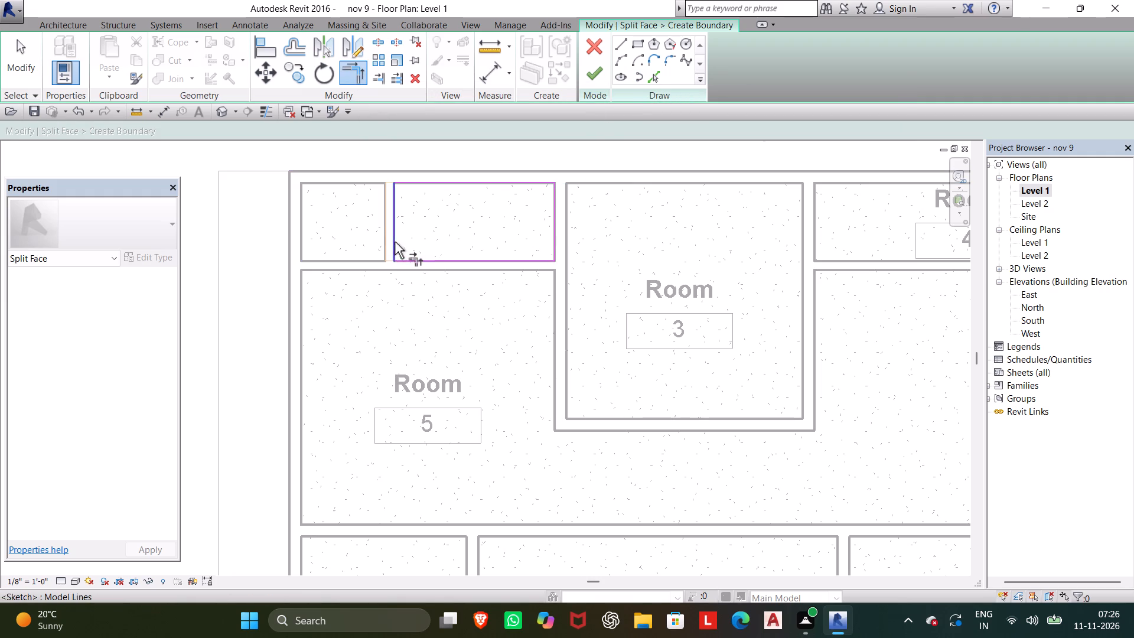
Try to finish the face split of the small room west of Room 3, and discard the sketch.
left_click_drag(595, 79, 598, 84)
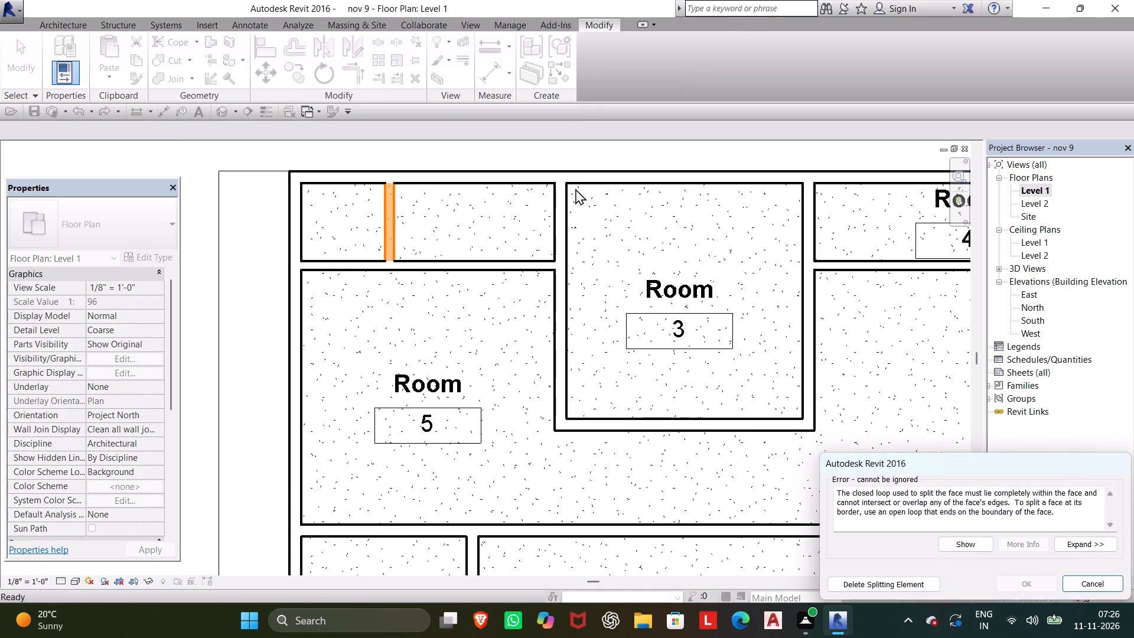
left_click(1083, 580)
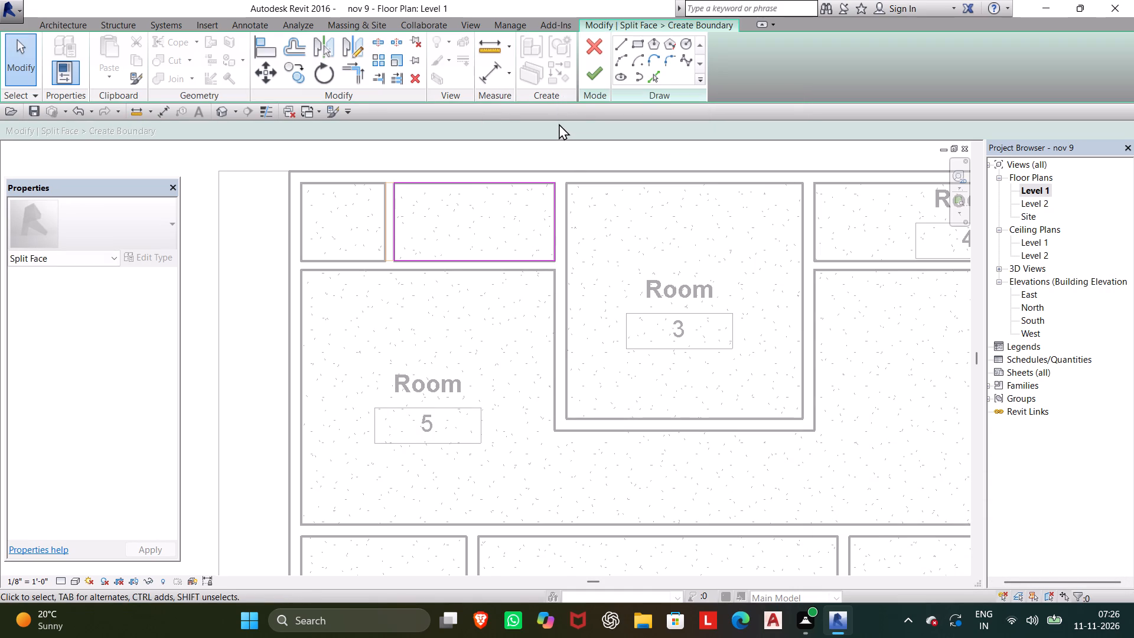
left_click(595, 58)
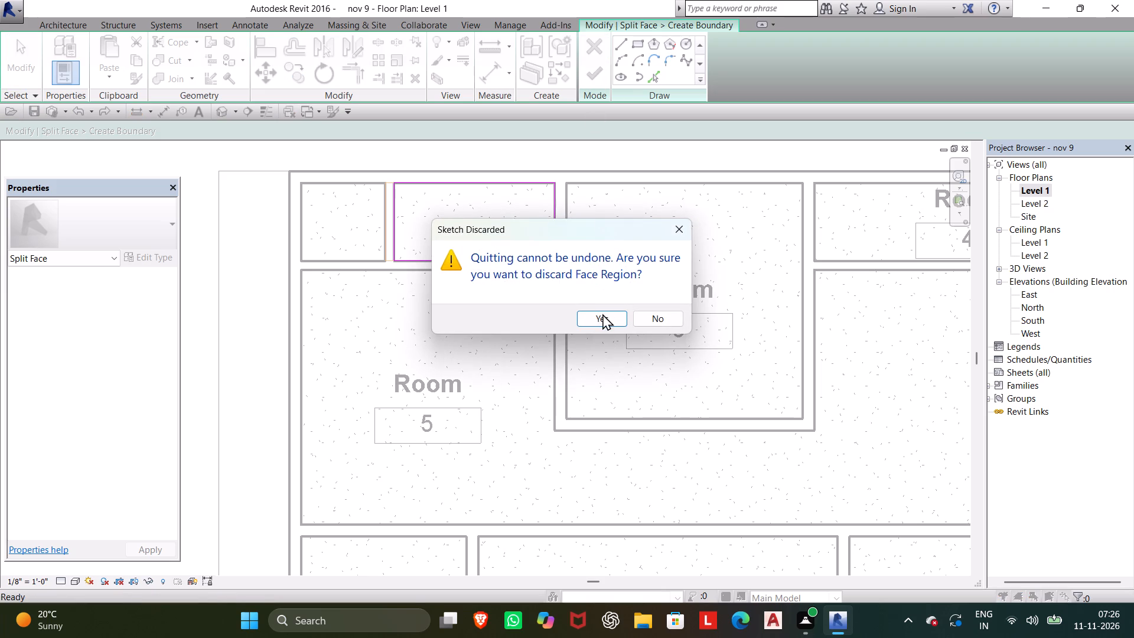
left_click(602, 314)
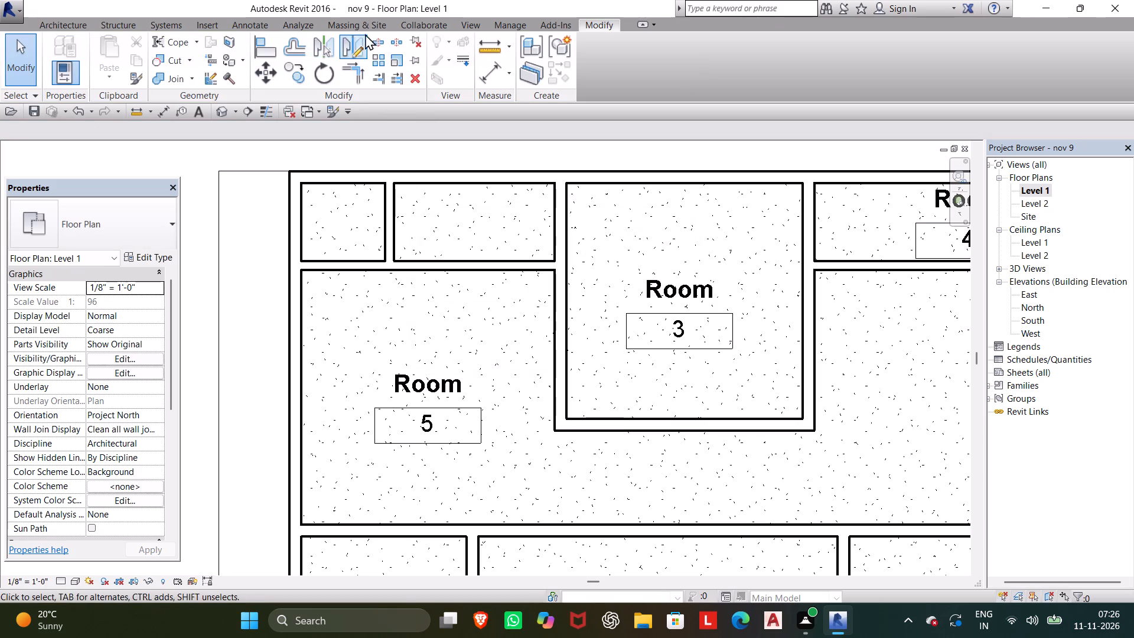
Start a face split on the wall along Room 3's west side, picking the north, west and south edges of the adjacent small room.
left_click(229, 50)
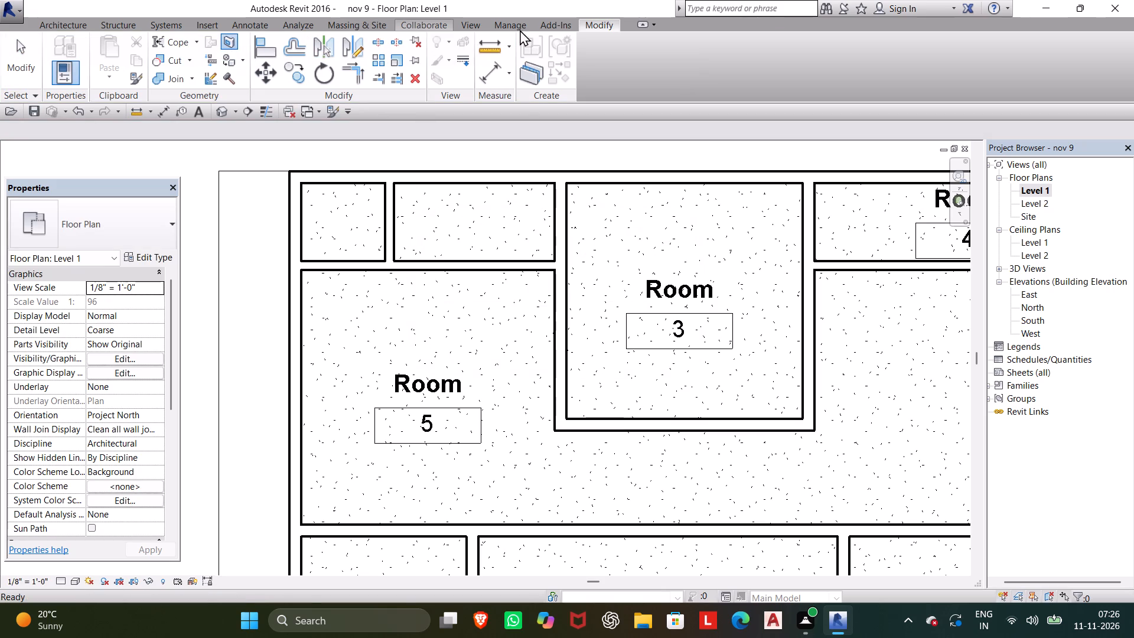
left_click(444, 220)
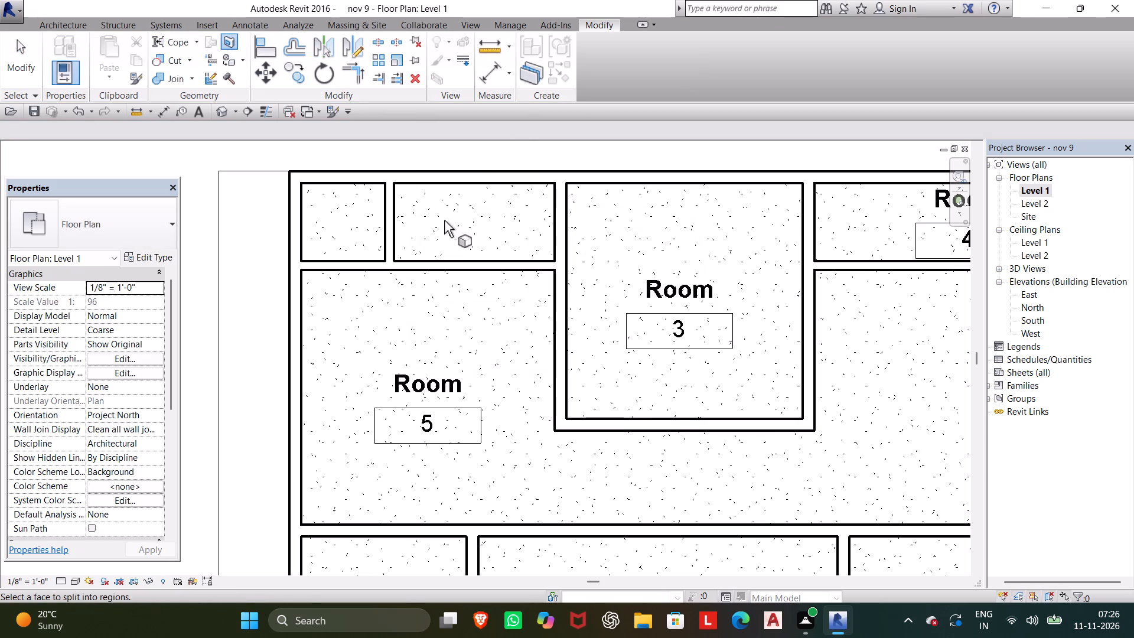
double_click(442, 222)
triple_click(442, 222)
double_click(444, 222)
left_click_drag(443, 222, 455, 227)
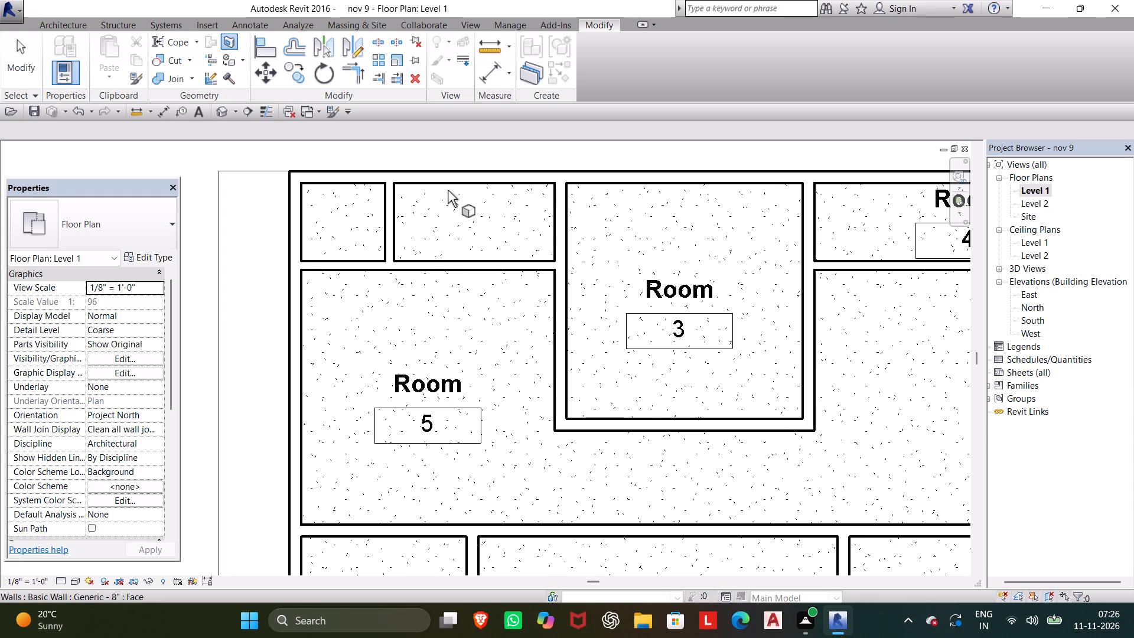
left_click(555, 237)
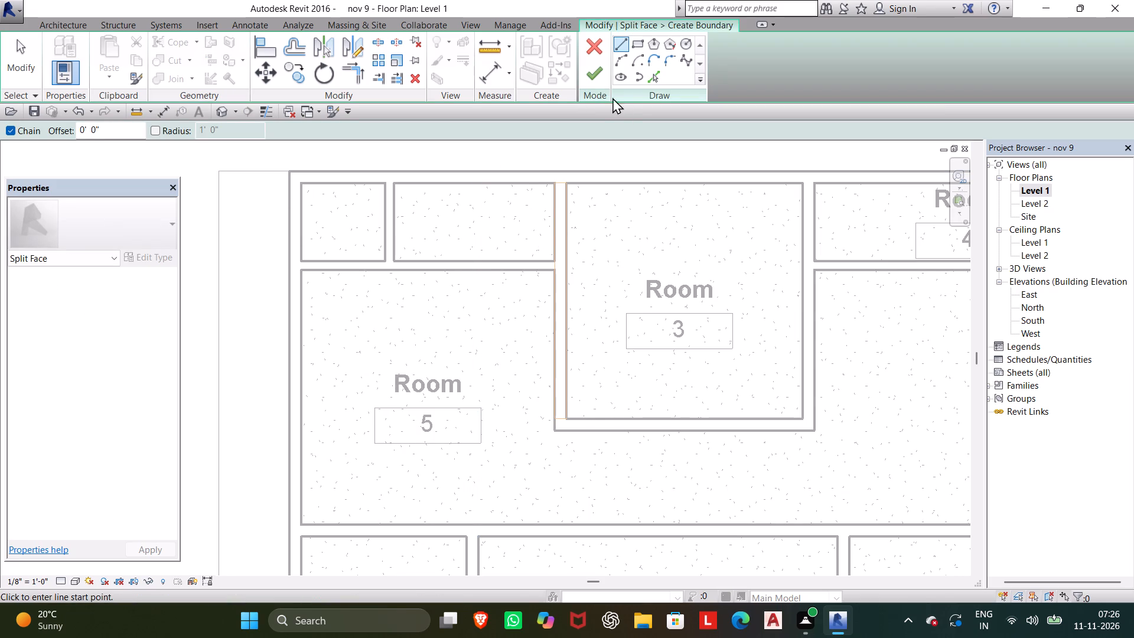
left_click(650, 74)
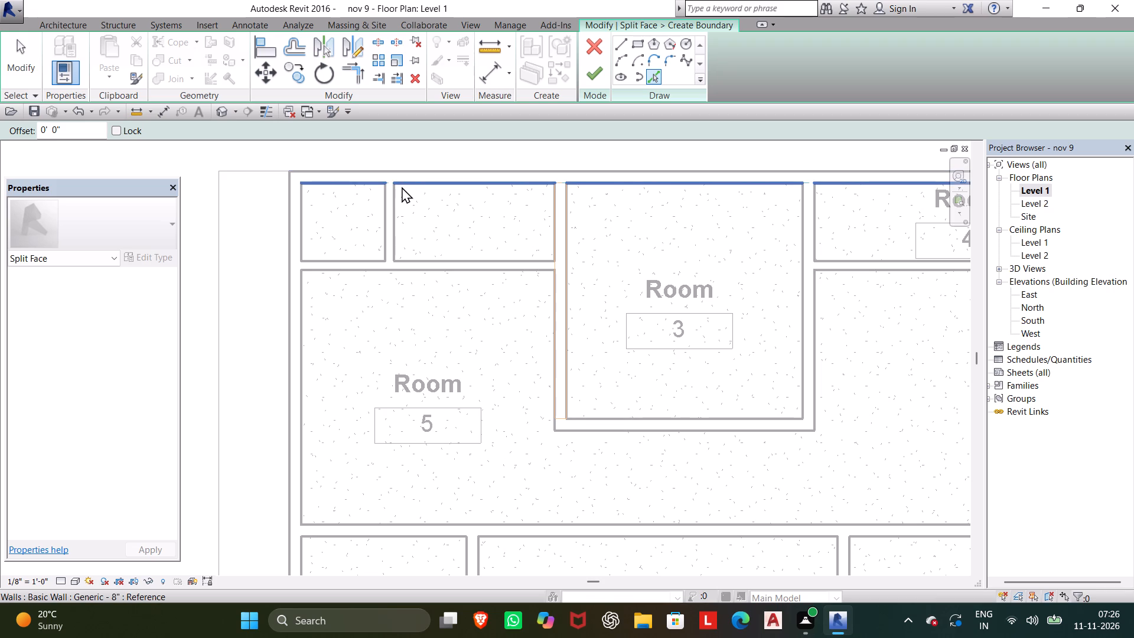
left_click(422, 185)
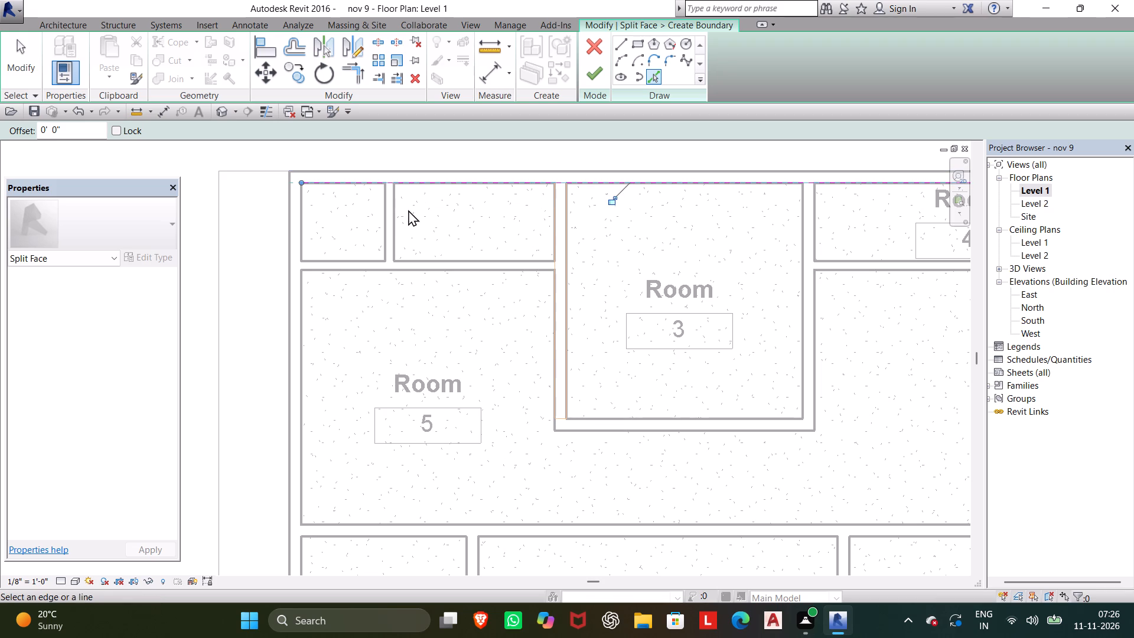
left_click(392, 227)
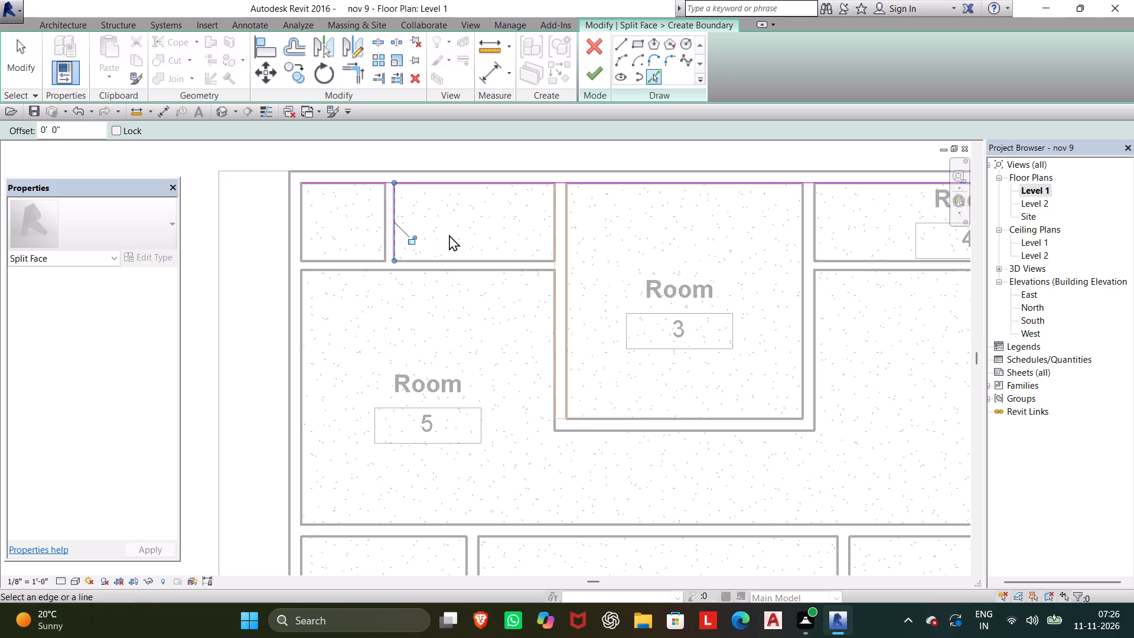
left_click(449, 259)
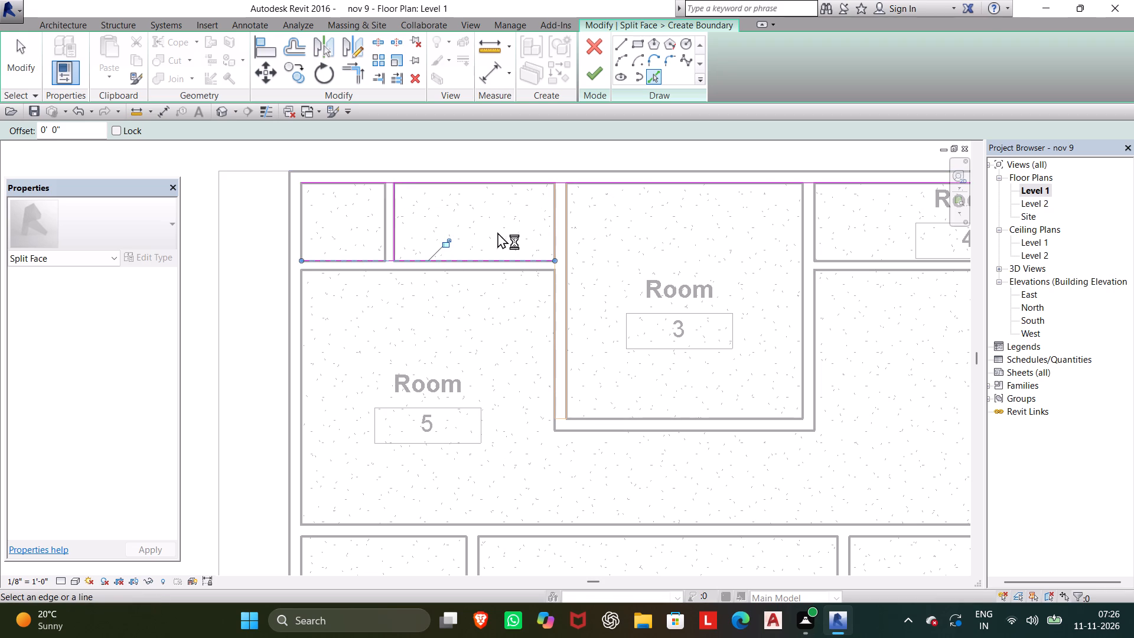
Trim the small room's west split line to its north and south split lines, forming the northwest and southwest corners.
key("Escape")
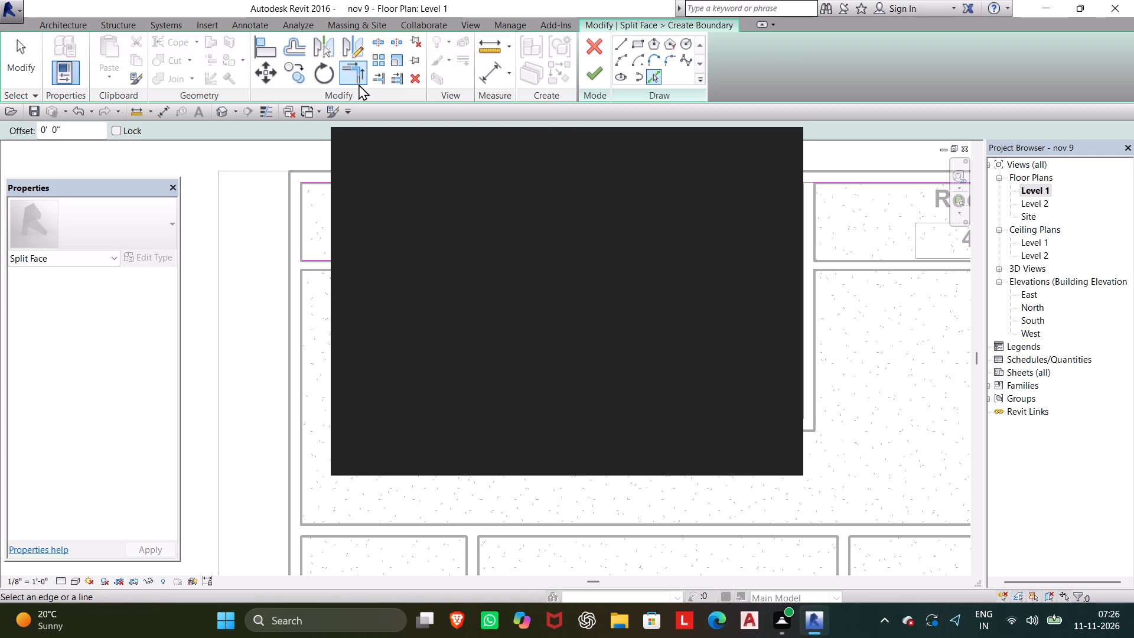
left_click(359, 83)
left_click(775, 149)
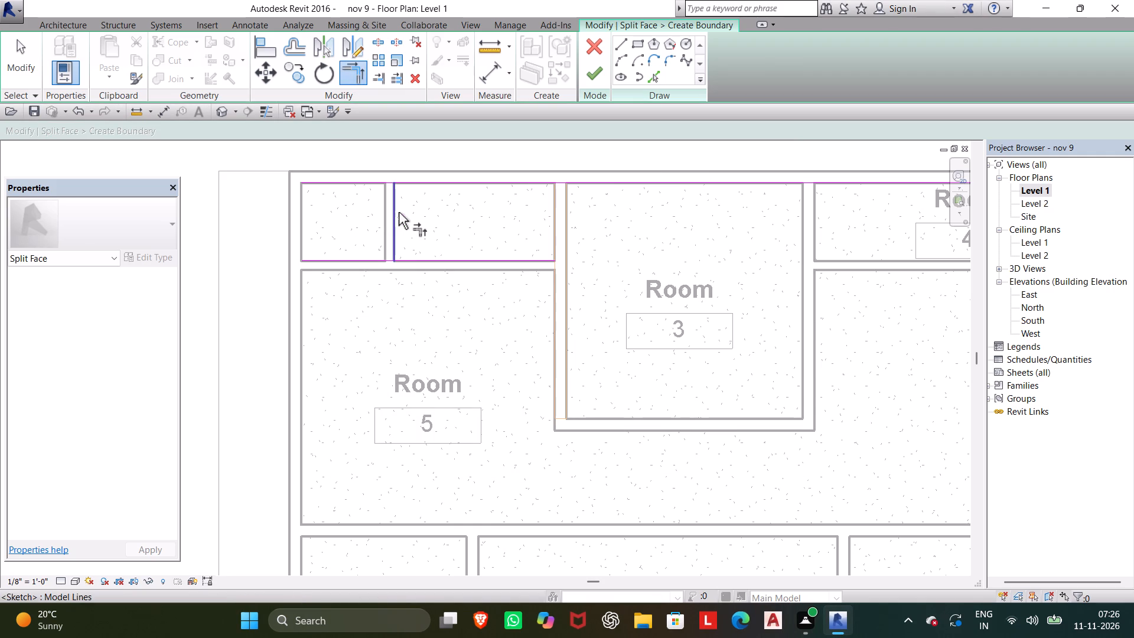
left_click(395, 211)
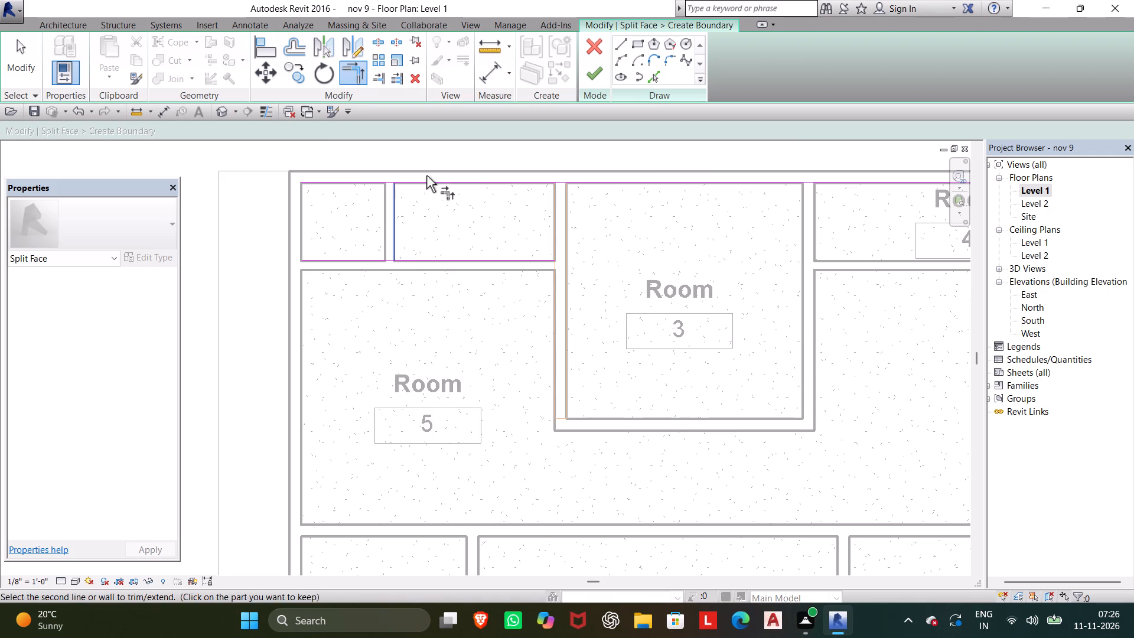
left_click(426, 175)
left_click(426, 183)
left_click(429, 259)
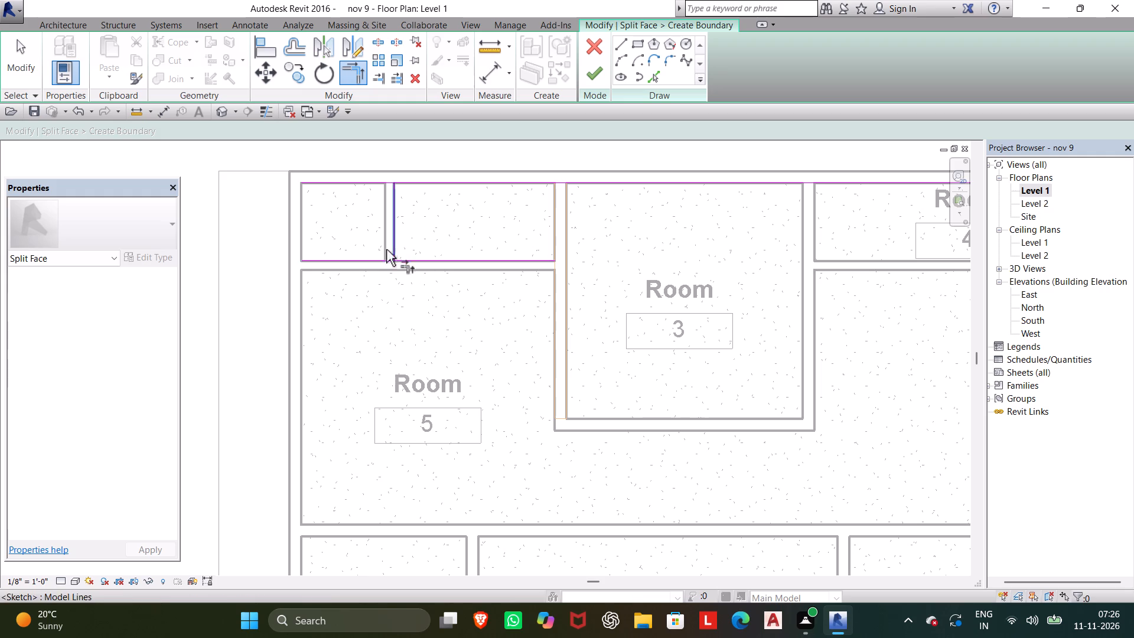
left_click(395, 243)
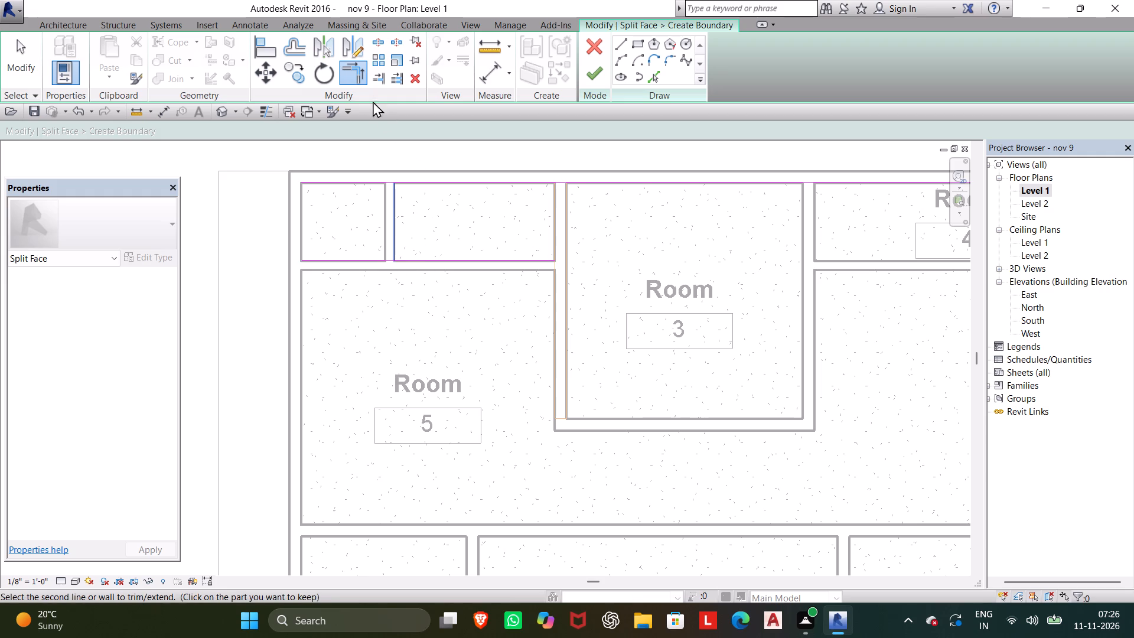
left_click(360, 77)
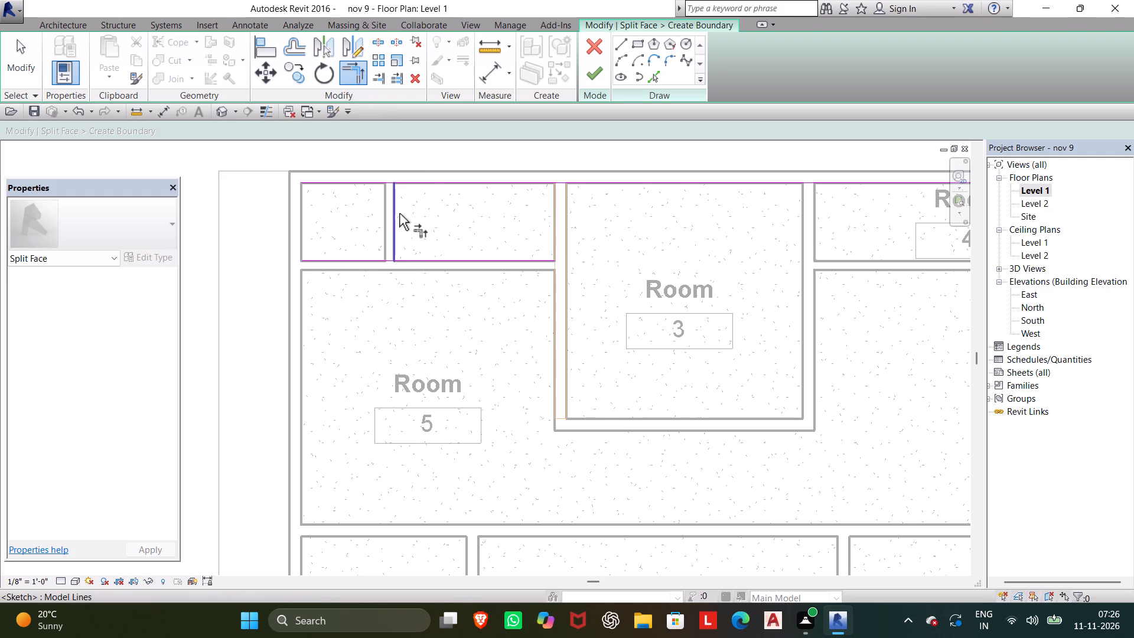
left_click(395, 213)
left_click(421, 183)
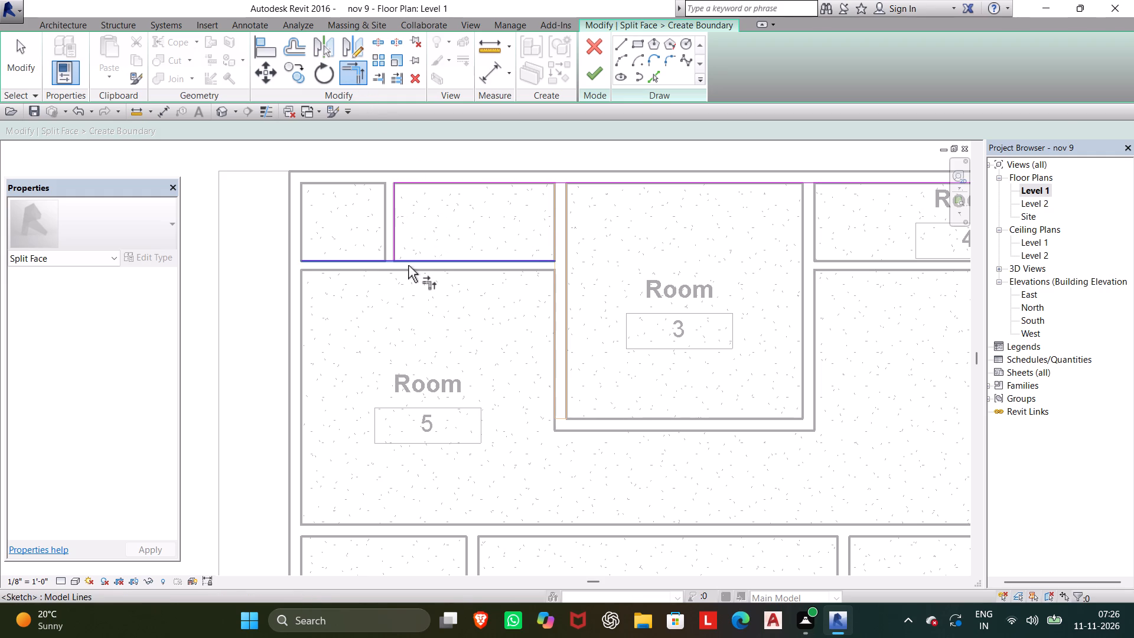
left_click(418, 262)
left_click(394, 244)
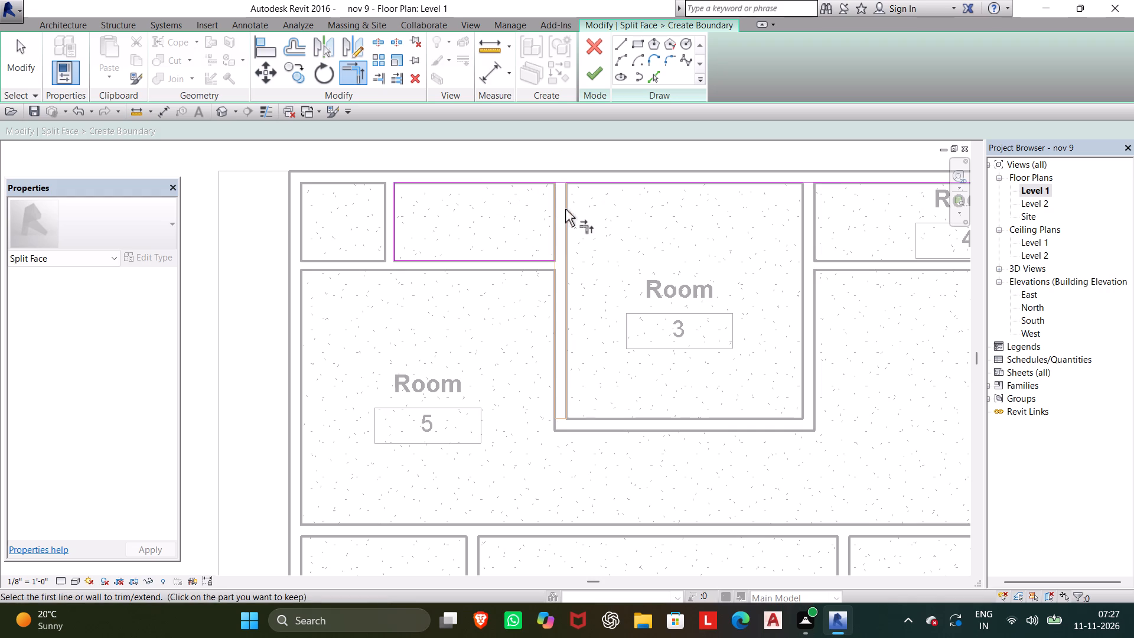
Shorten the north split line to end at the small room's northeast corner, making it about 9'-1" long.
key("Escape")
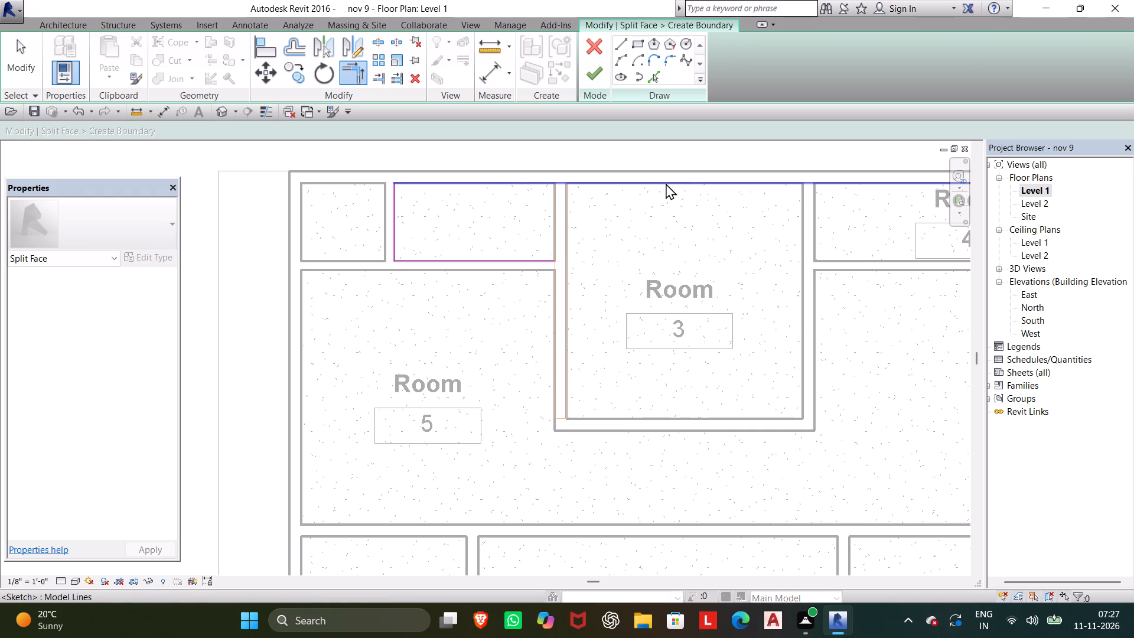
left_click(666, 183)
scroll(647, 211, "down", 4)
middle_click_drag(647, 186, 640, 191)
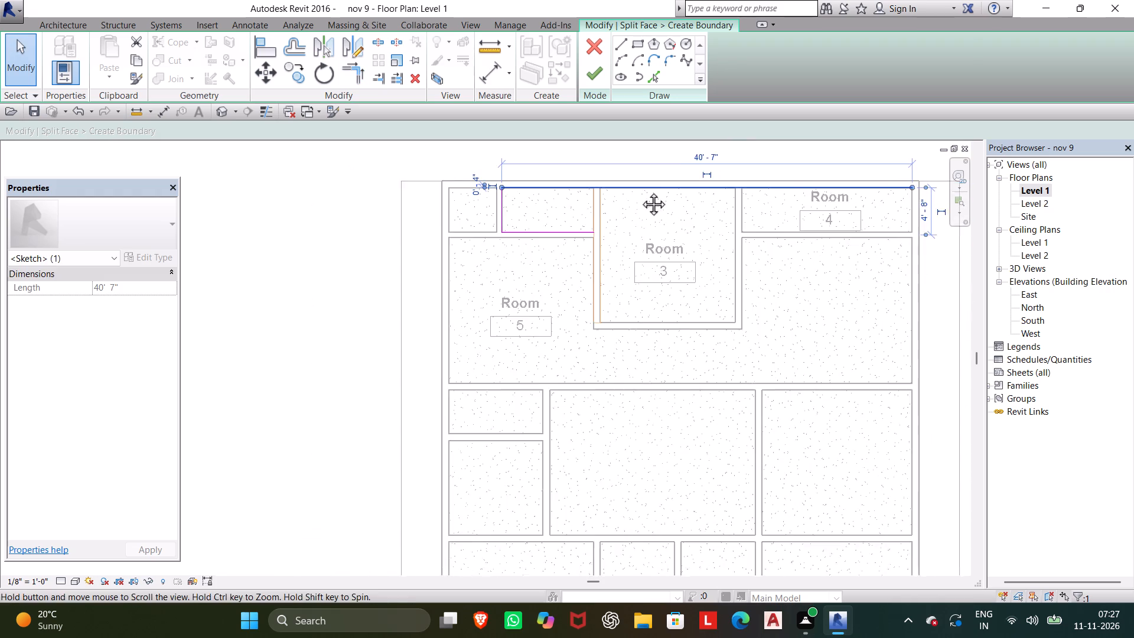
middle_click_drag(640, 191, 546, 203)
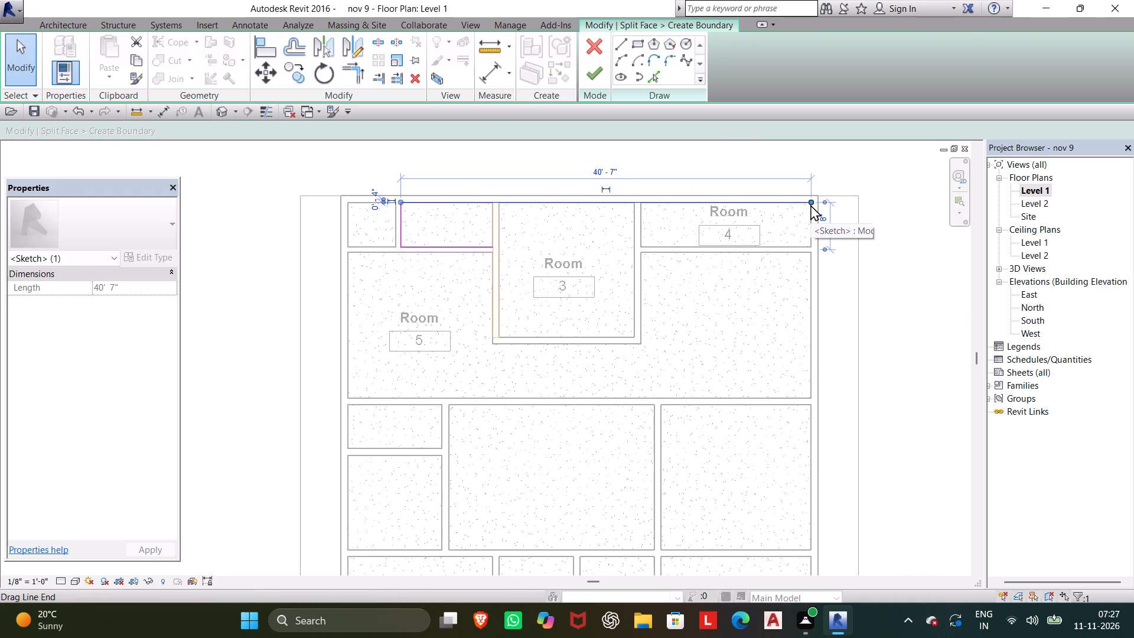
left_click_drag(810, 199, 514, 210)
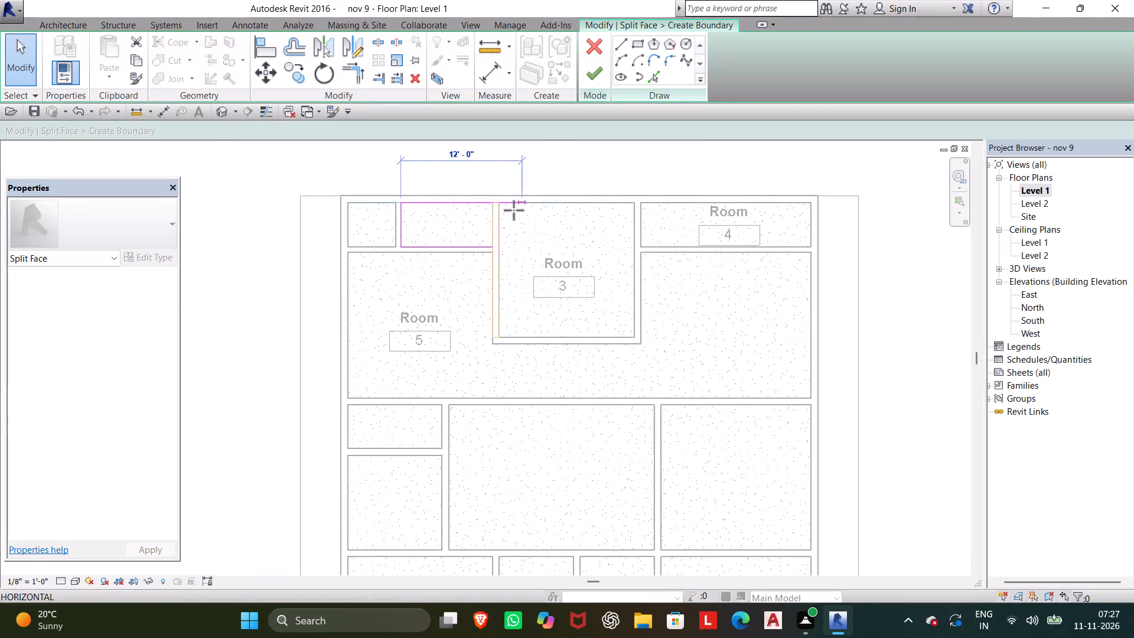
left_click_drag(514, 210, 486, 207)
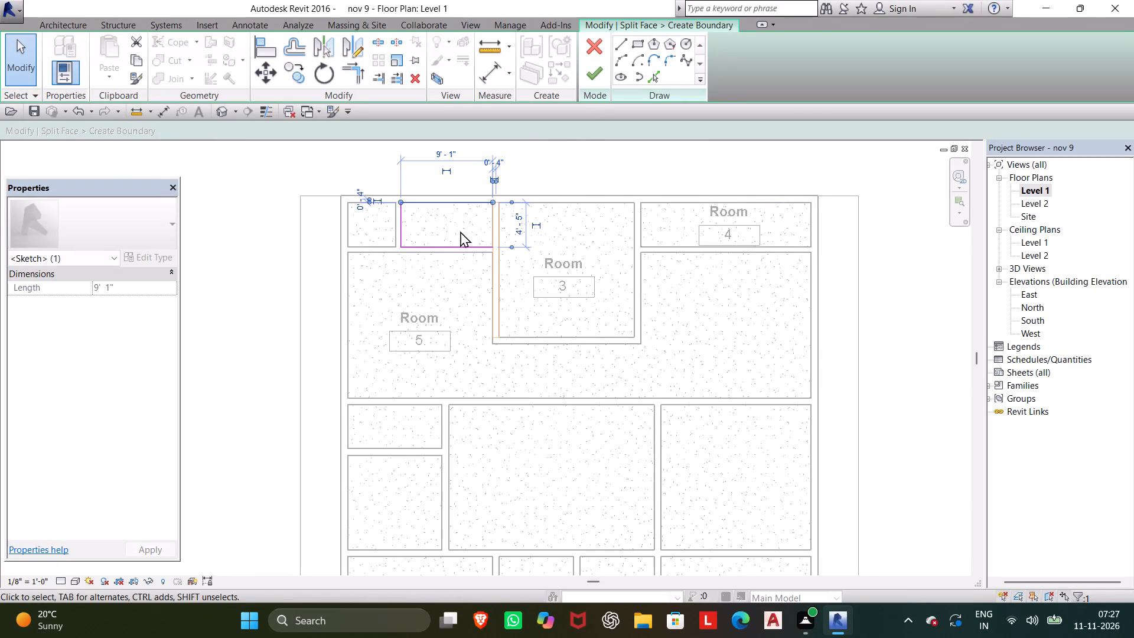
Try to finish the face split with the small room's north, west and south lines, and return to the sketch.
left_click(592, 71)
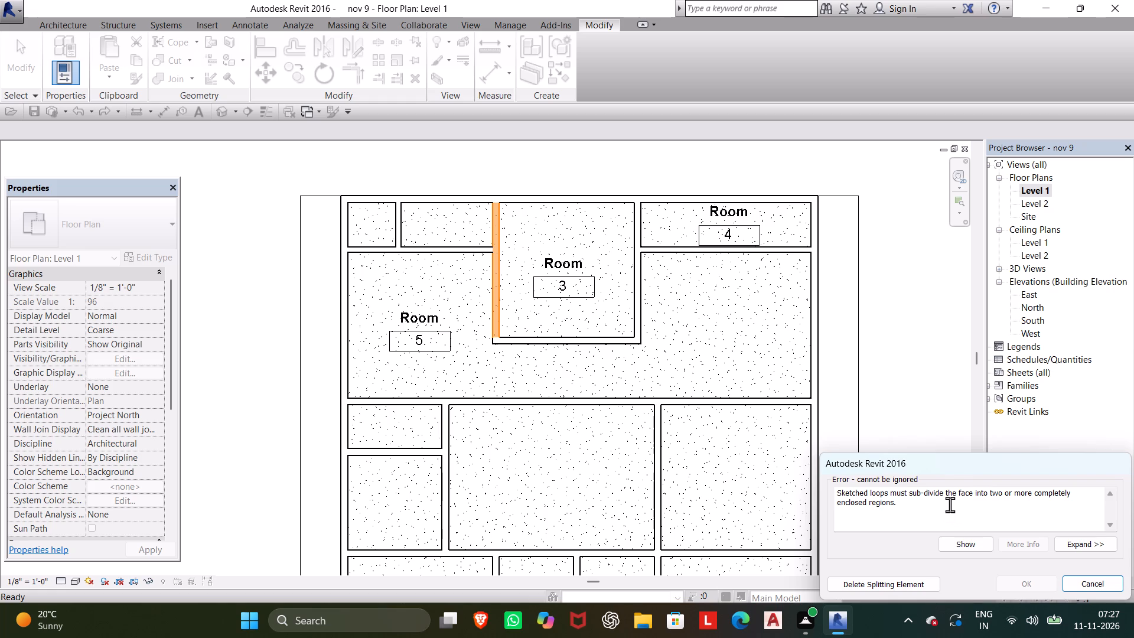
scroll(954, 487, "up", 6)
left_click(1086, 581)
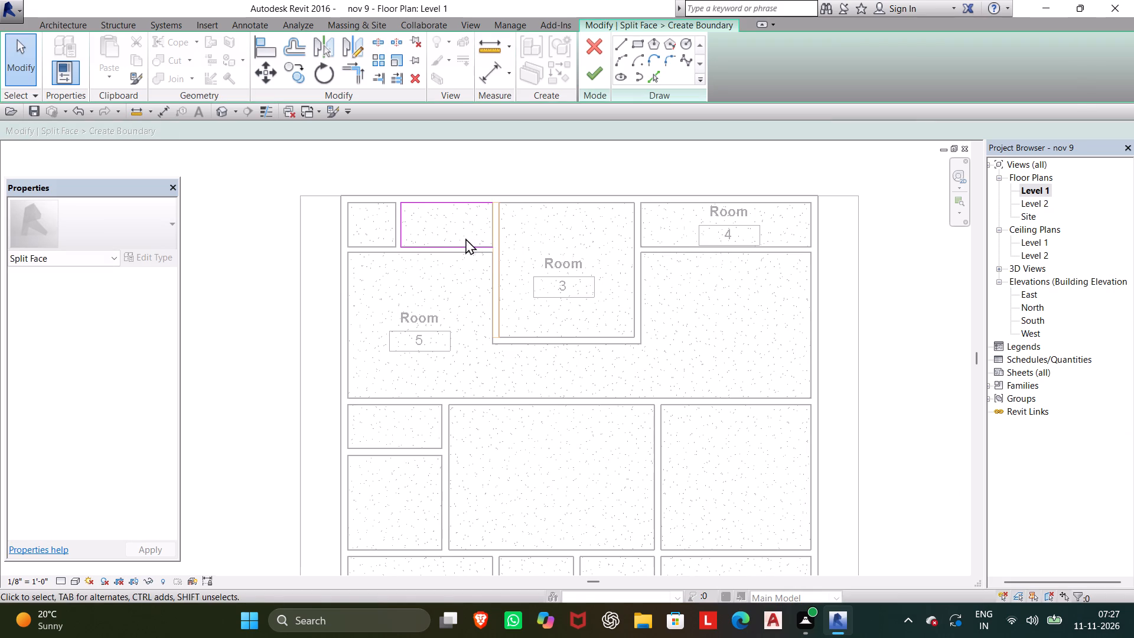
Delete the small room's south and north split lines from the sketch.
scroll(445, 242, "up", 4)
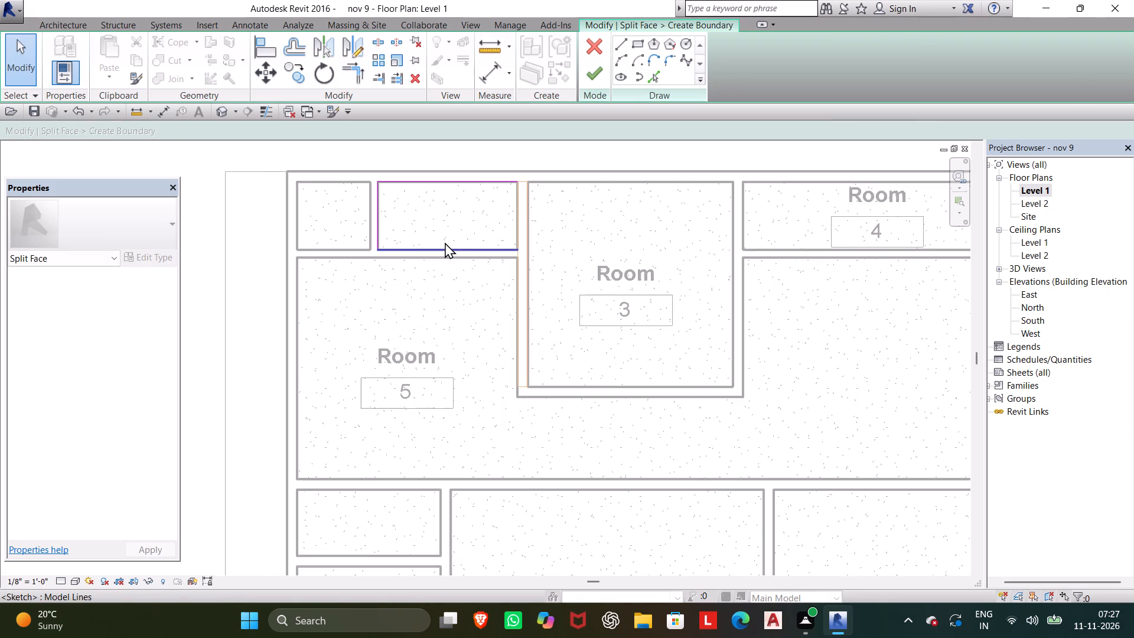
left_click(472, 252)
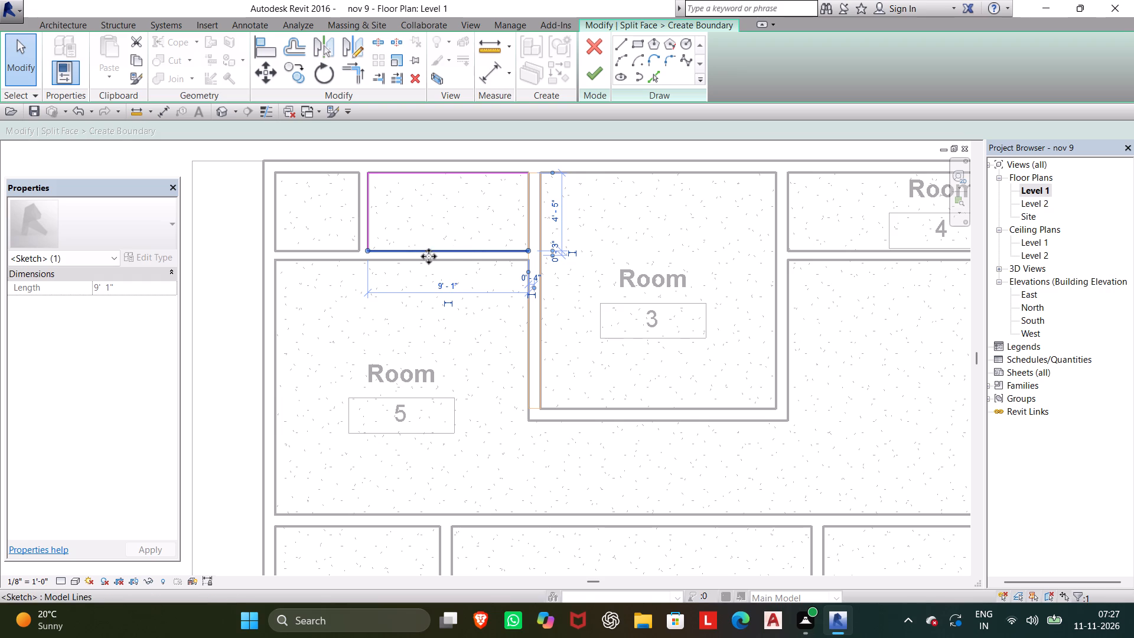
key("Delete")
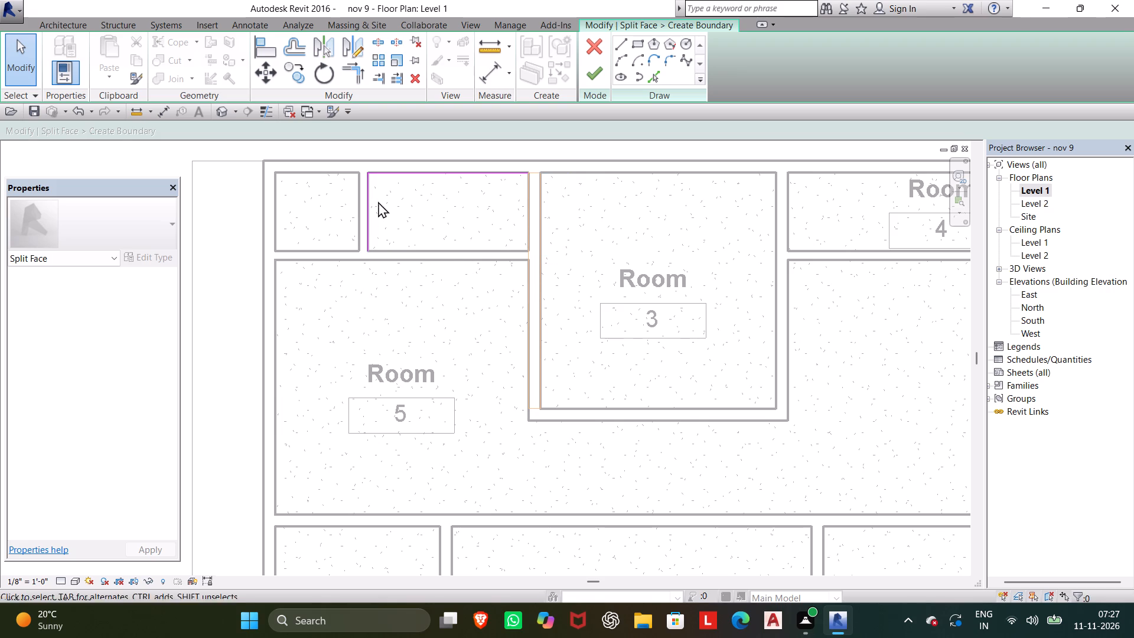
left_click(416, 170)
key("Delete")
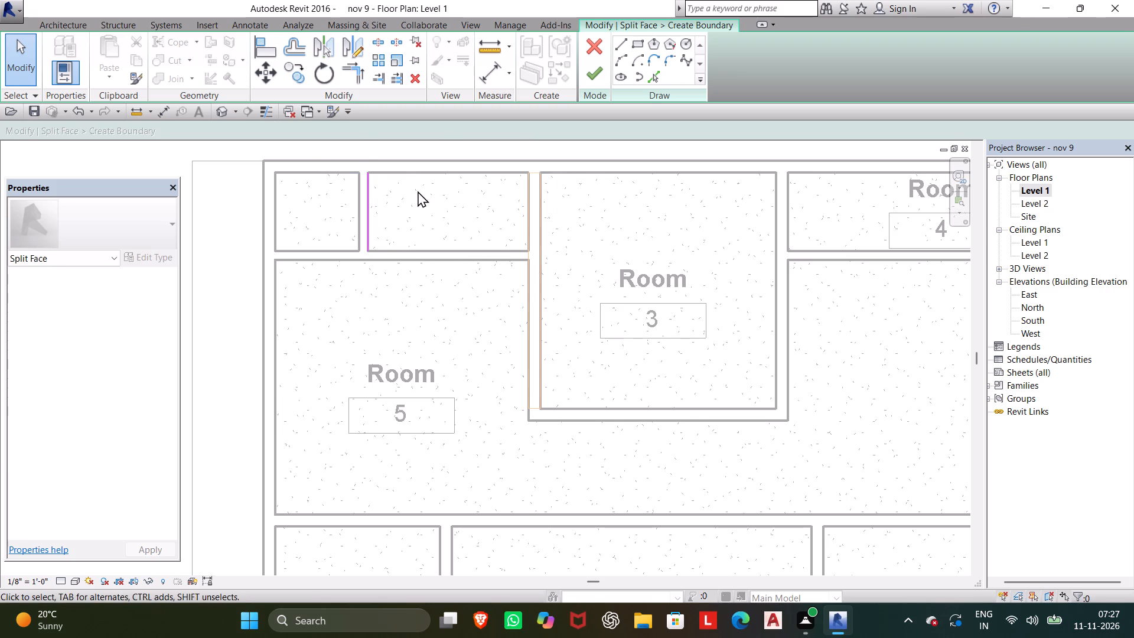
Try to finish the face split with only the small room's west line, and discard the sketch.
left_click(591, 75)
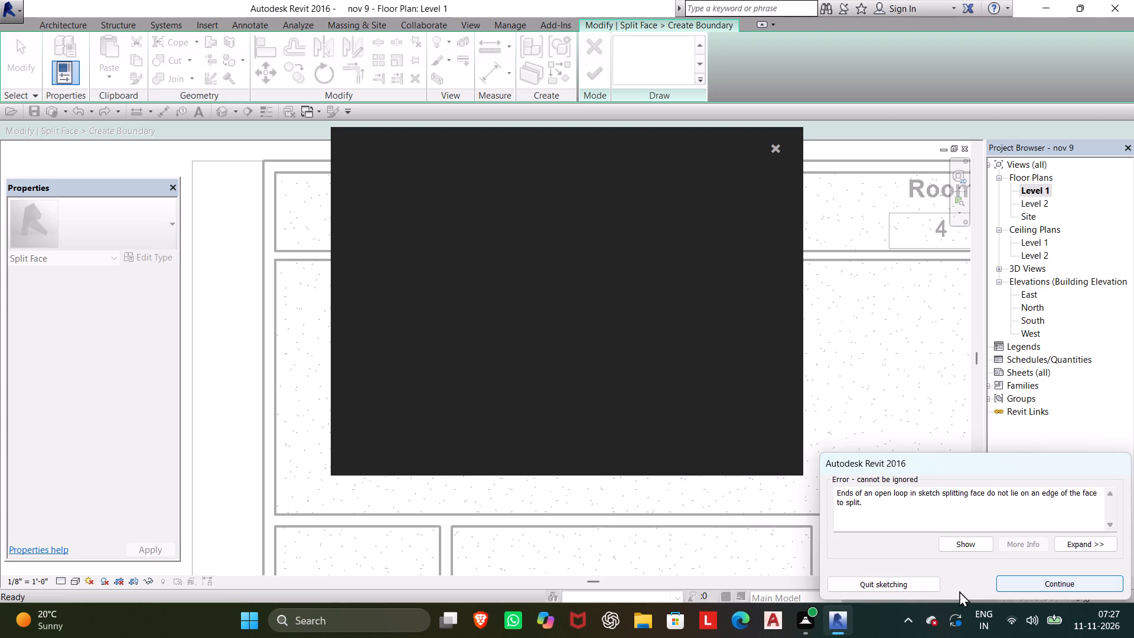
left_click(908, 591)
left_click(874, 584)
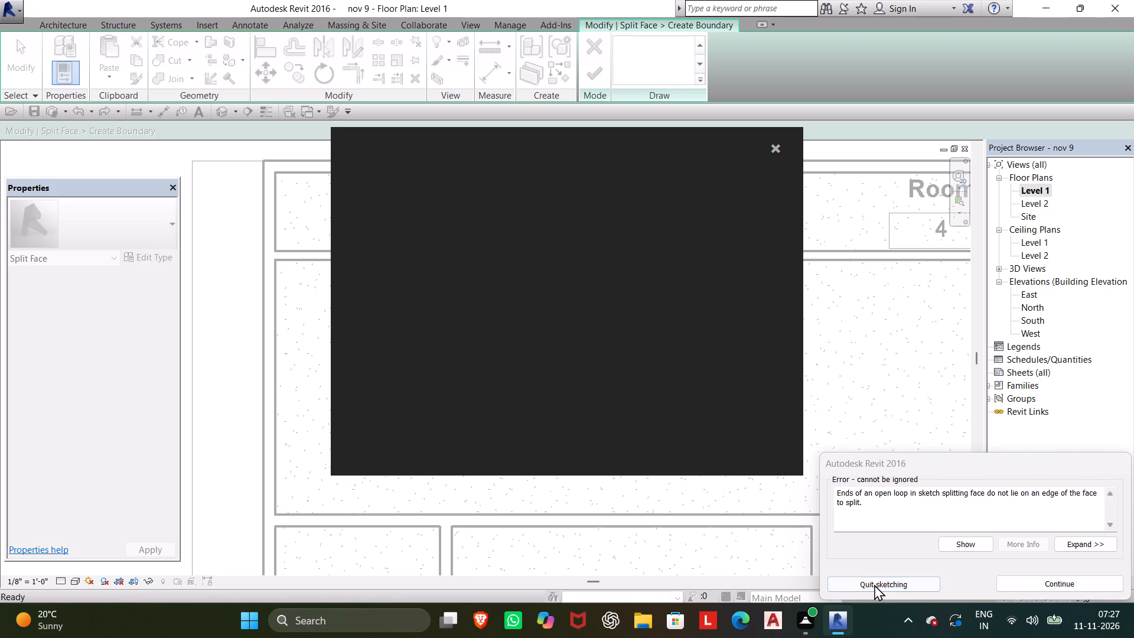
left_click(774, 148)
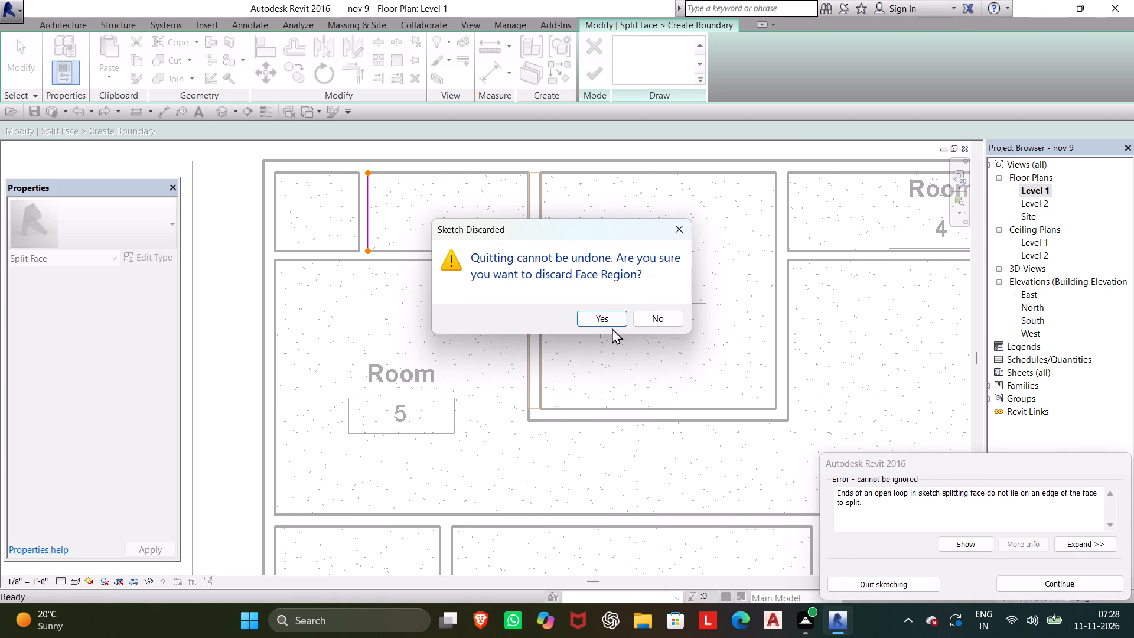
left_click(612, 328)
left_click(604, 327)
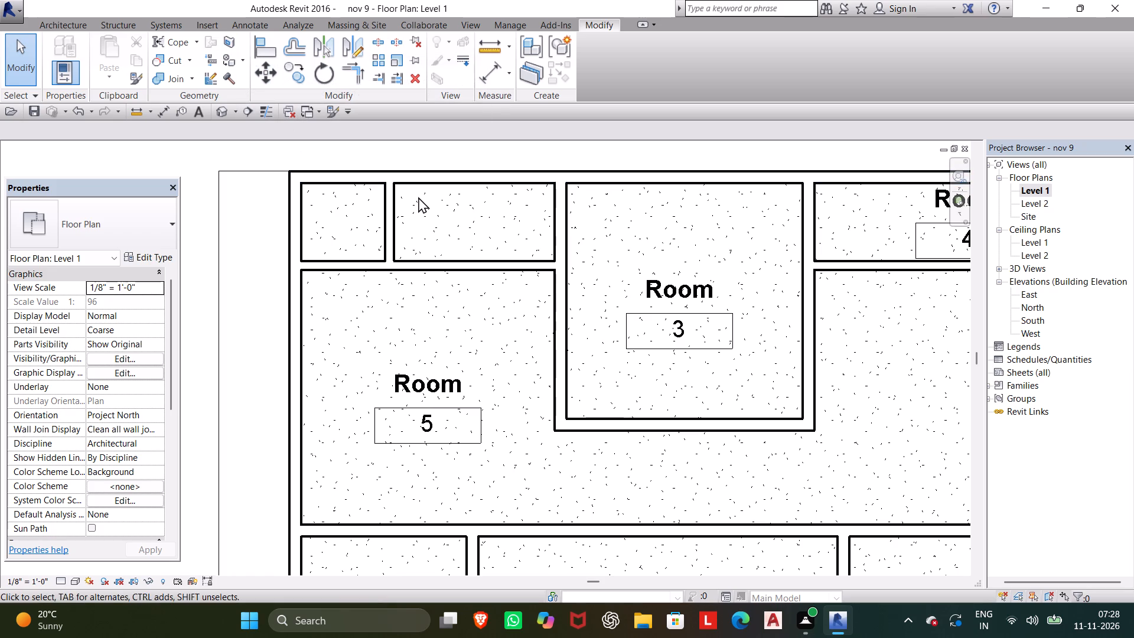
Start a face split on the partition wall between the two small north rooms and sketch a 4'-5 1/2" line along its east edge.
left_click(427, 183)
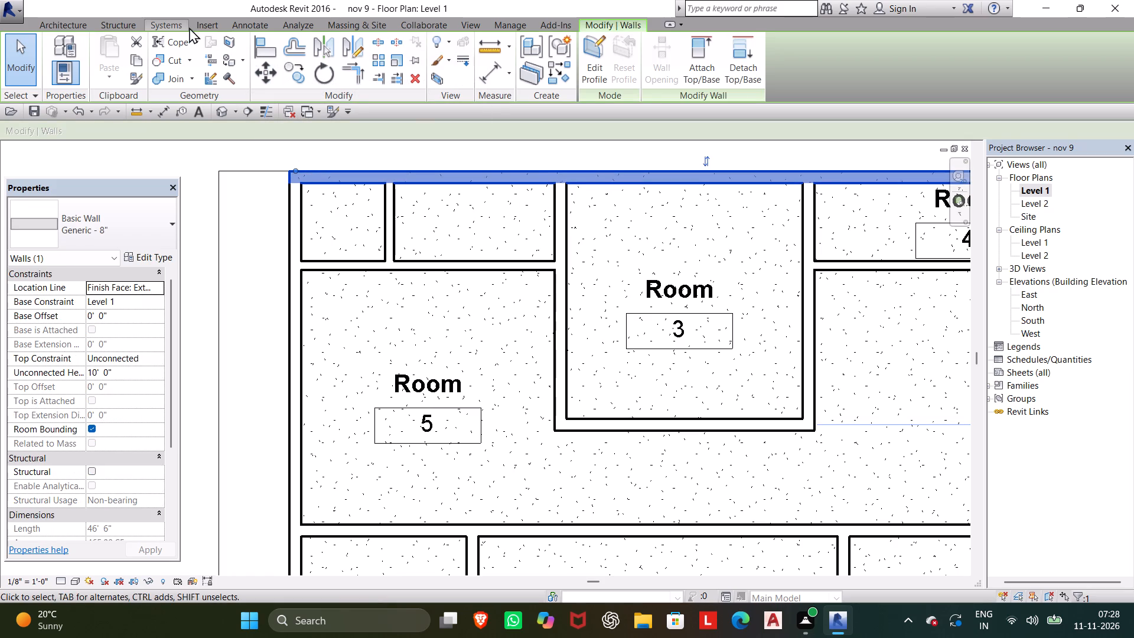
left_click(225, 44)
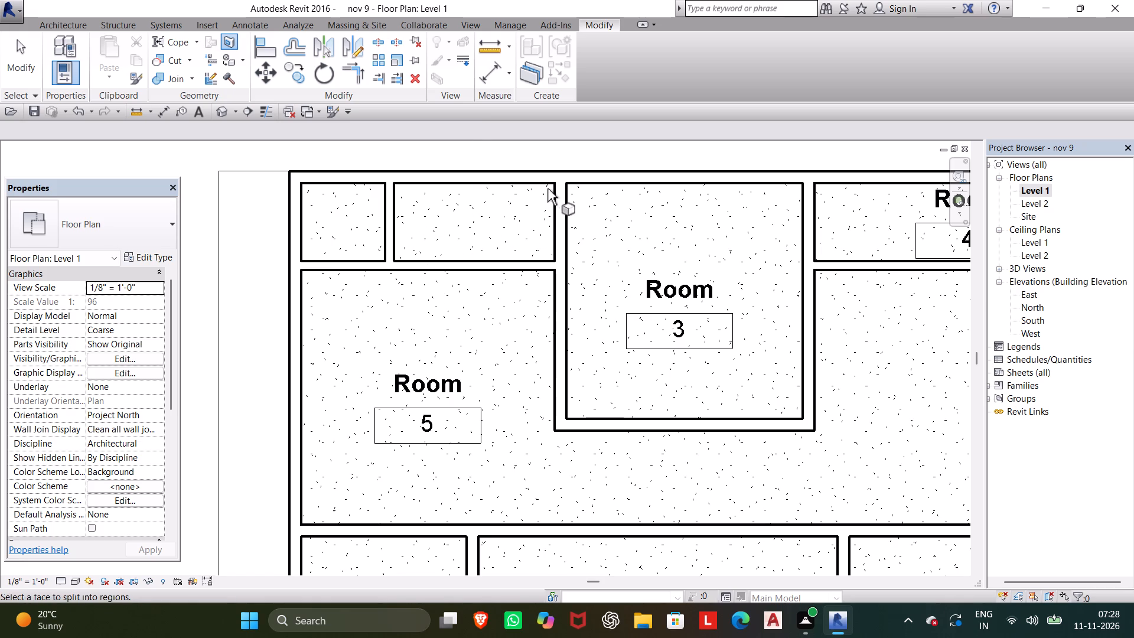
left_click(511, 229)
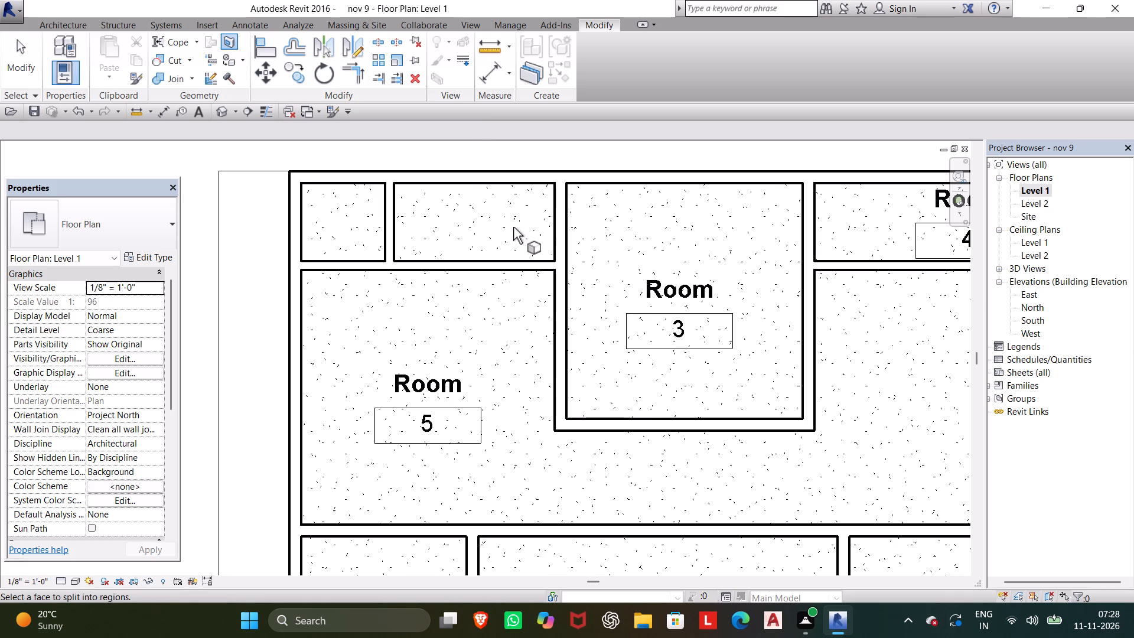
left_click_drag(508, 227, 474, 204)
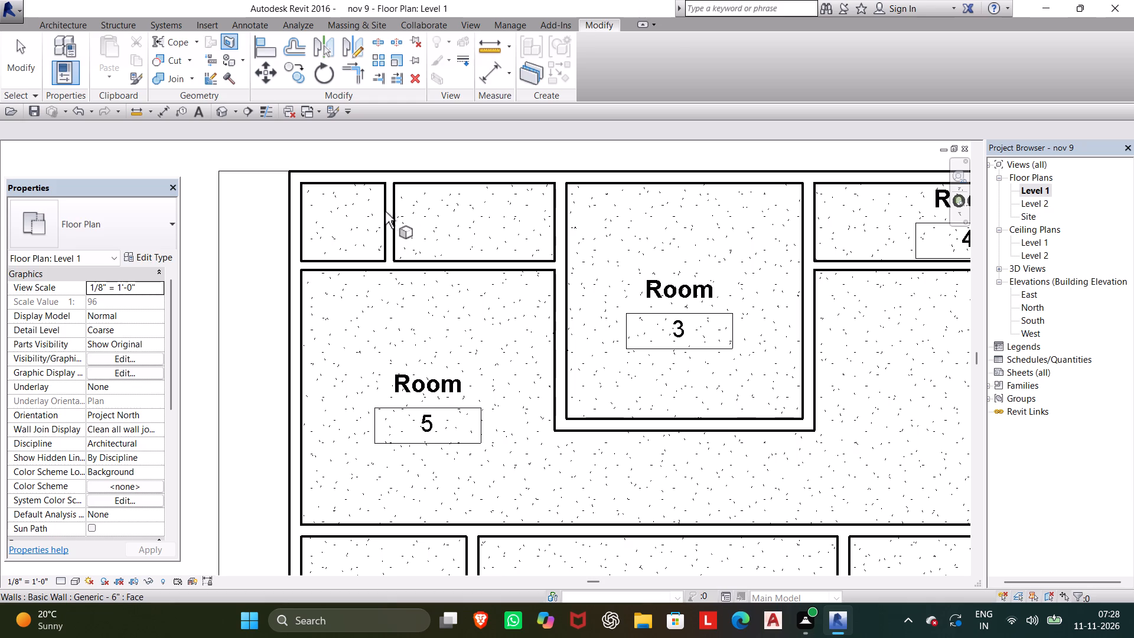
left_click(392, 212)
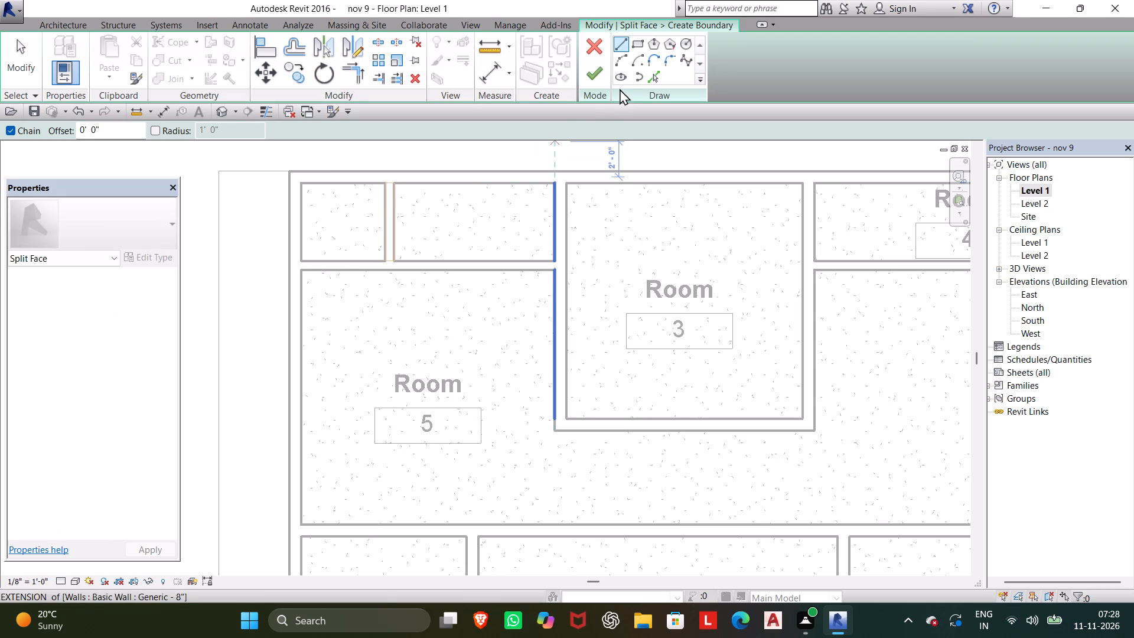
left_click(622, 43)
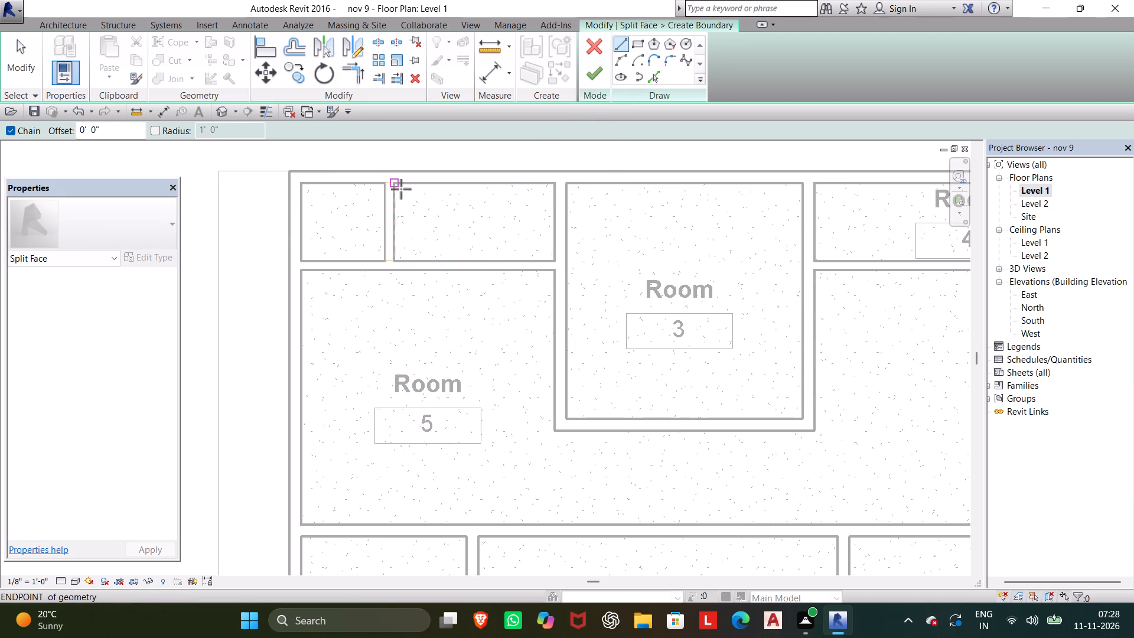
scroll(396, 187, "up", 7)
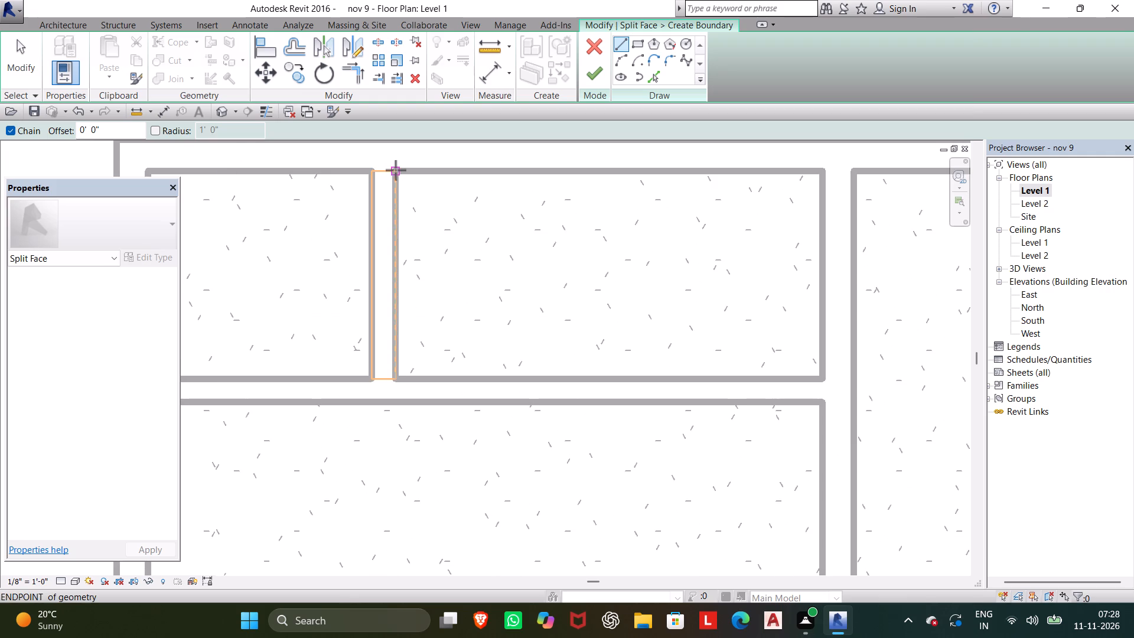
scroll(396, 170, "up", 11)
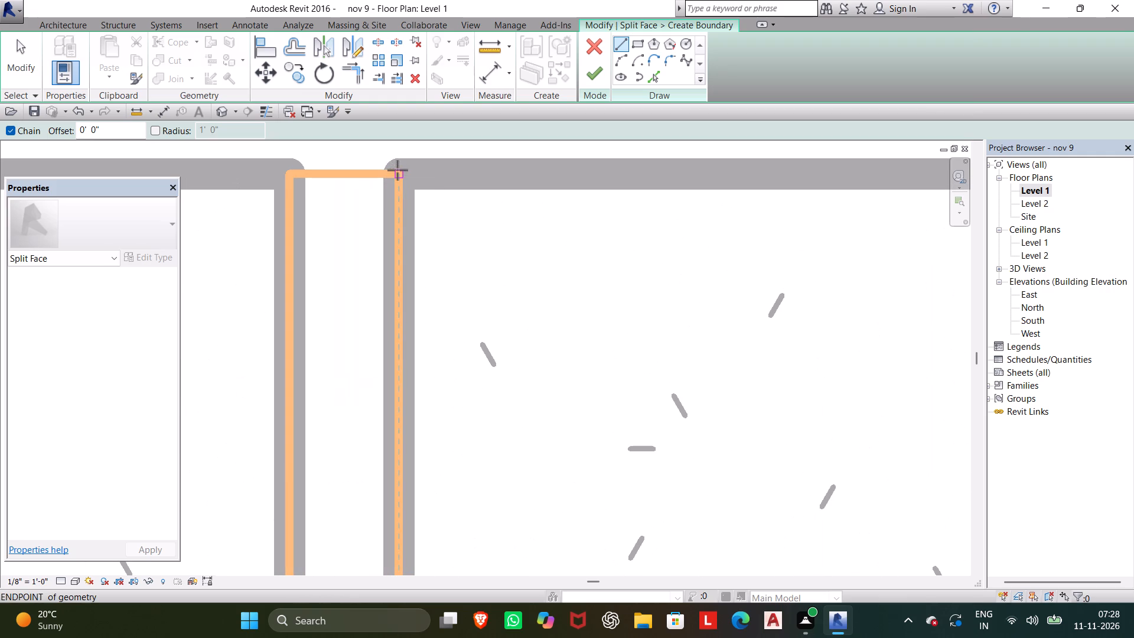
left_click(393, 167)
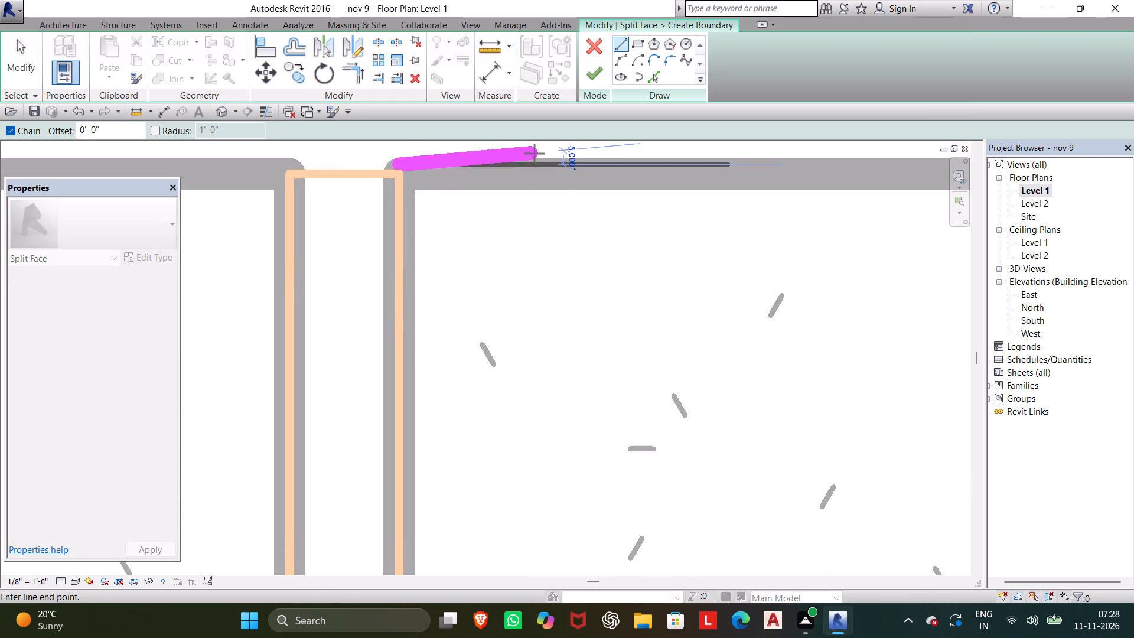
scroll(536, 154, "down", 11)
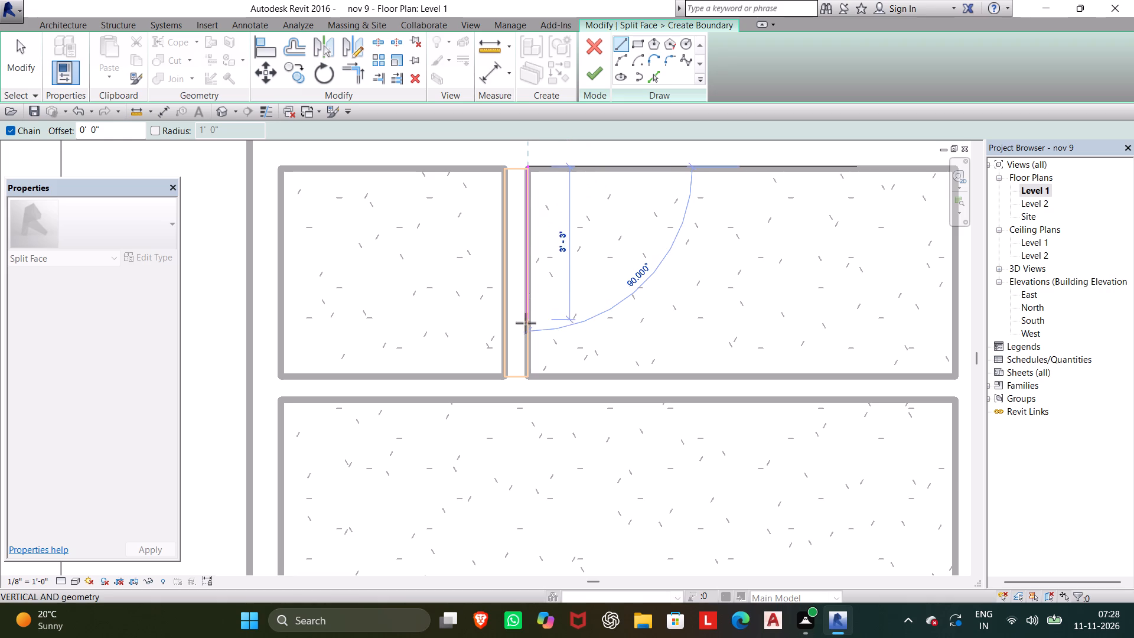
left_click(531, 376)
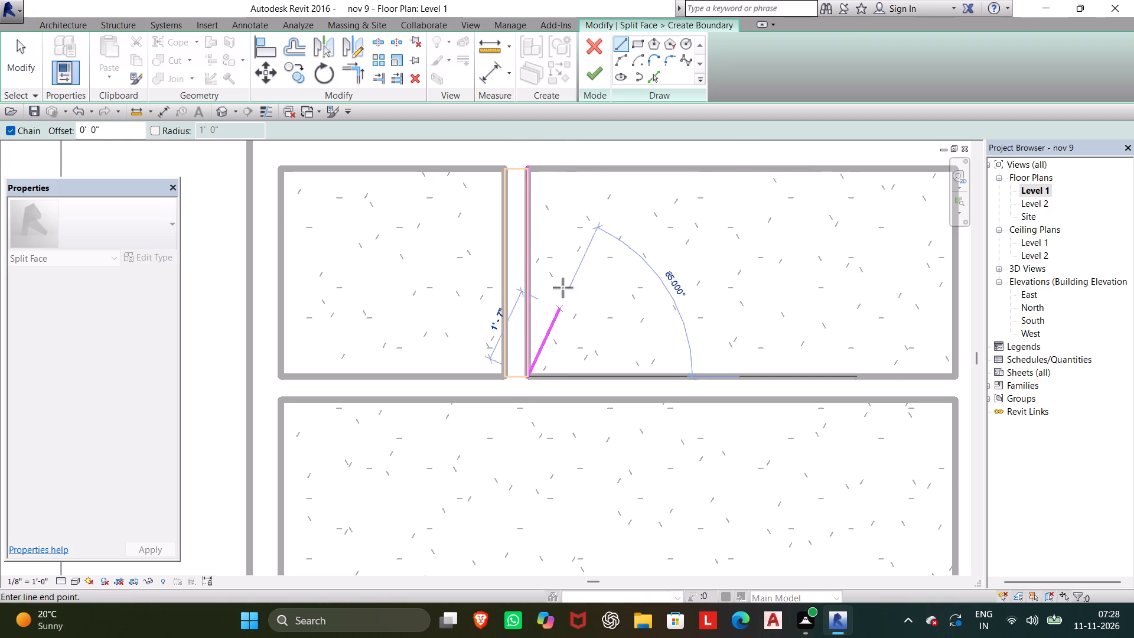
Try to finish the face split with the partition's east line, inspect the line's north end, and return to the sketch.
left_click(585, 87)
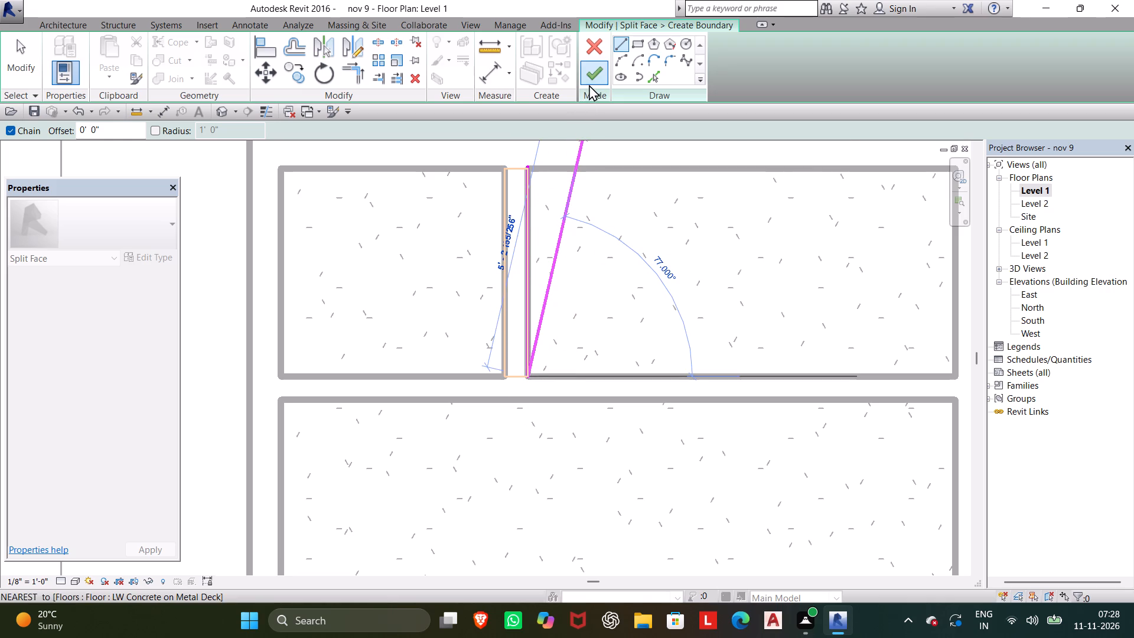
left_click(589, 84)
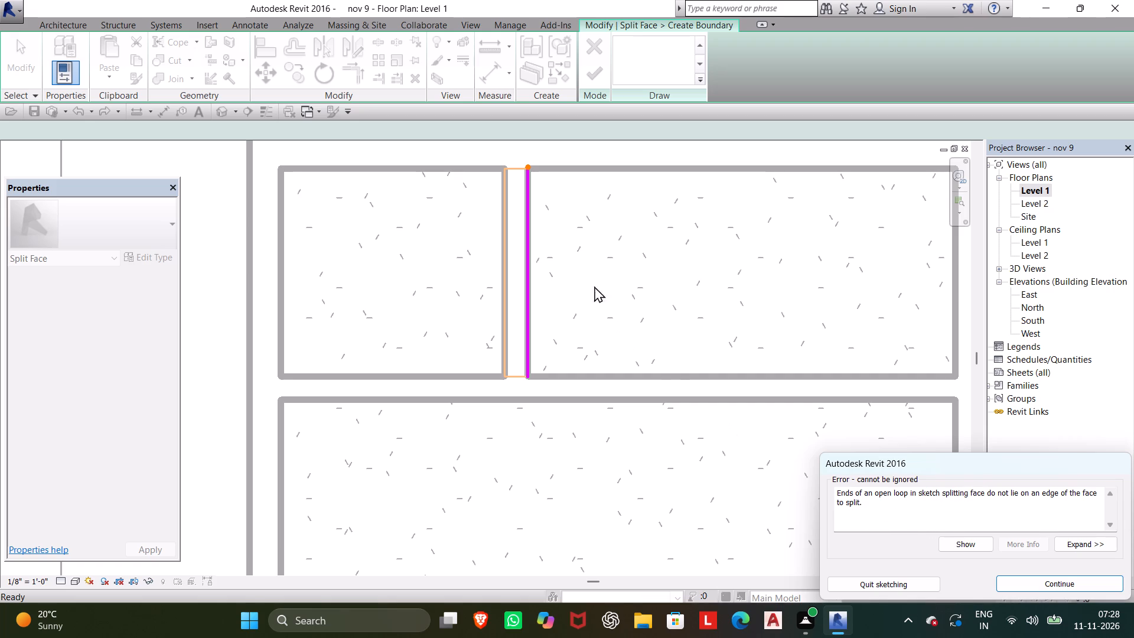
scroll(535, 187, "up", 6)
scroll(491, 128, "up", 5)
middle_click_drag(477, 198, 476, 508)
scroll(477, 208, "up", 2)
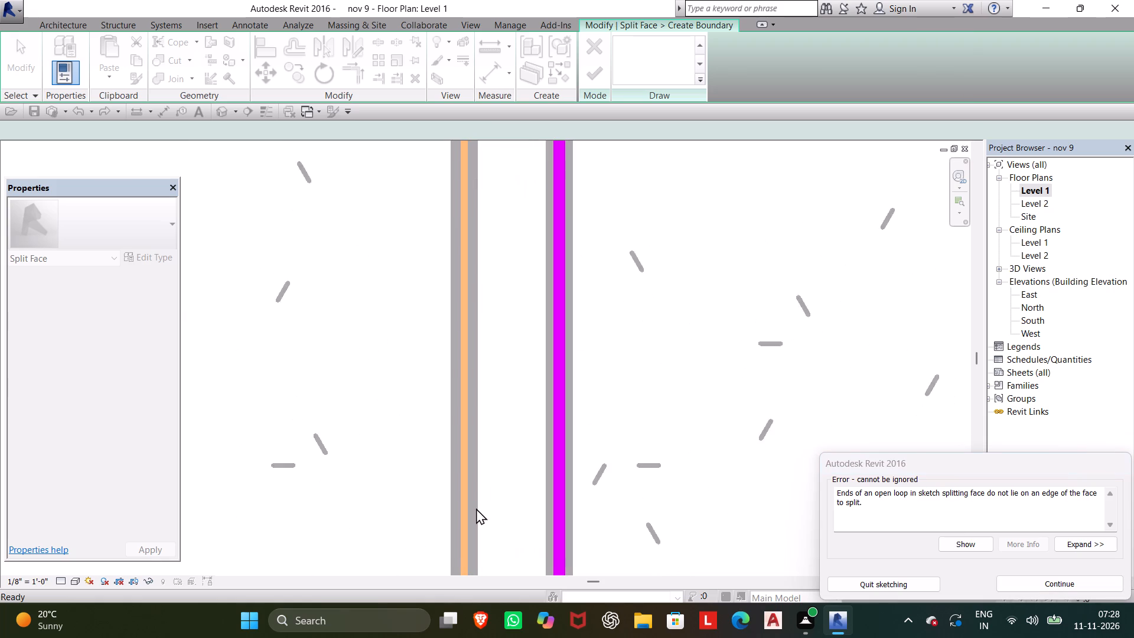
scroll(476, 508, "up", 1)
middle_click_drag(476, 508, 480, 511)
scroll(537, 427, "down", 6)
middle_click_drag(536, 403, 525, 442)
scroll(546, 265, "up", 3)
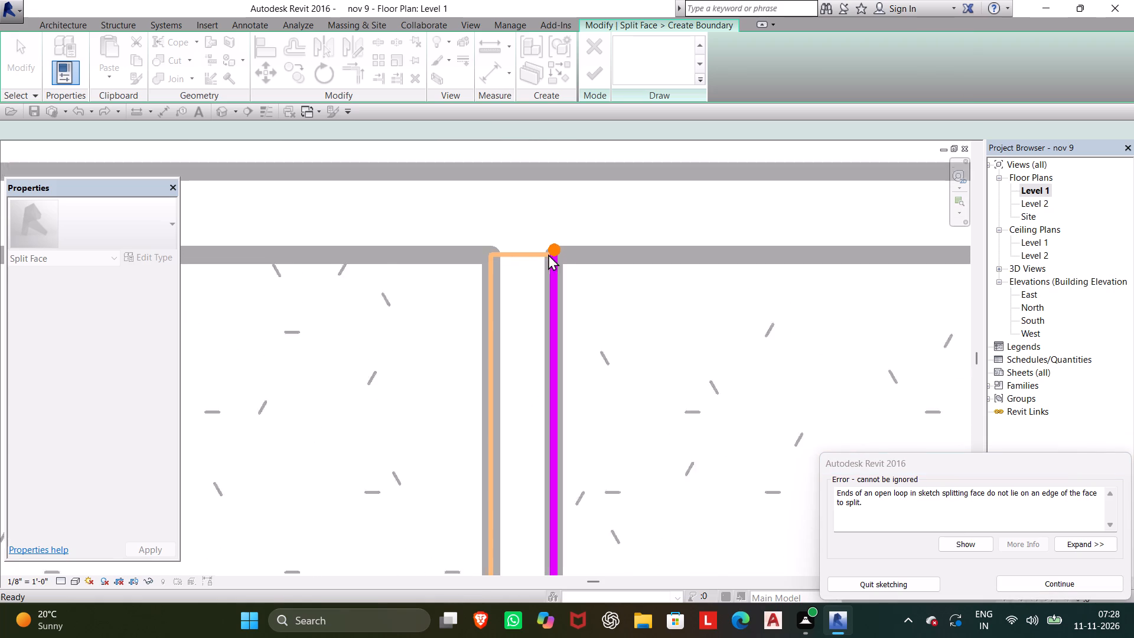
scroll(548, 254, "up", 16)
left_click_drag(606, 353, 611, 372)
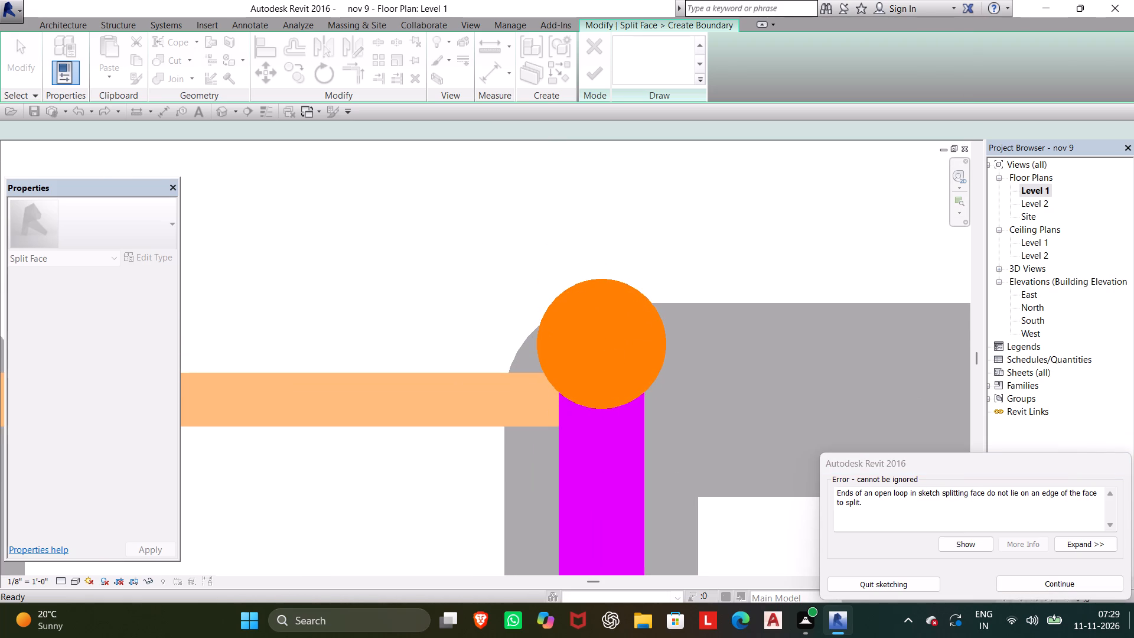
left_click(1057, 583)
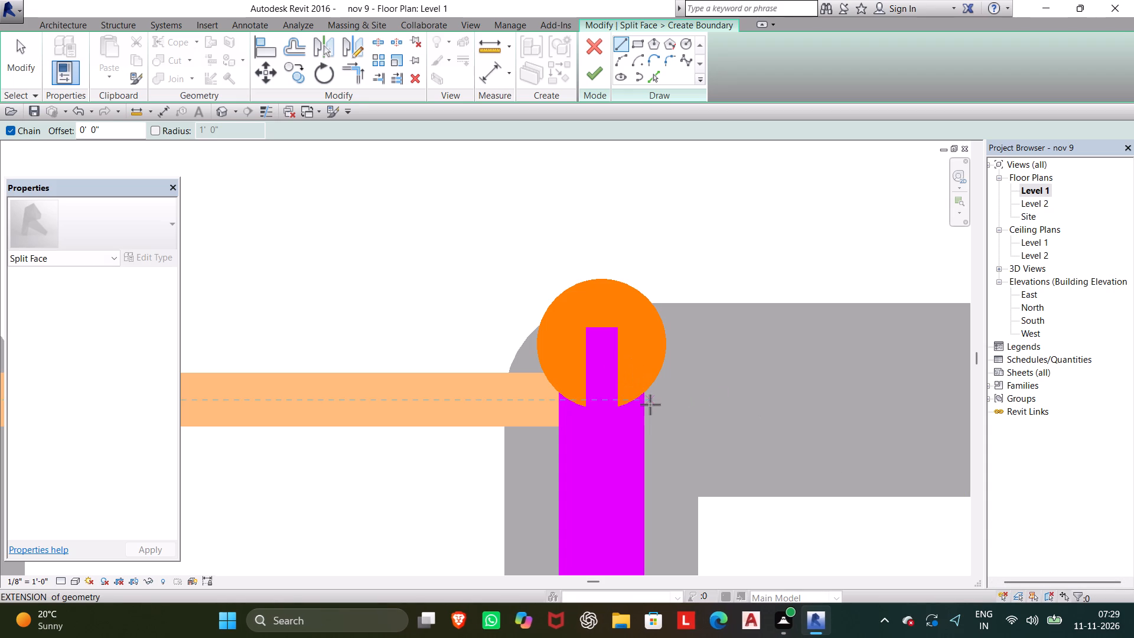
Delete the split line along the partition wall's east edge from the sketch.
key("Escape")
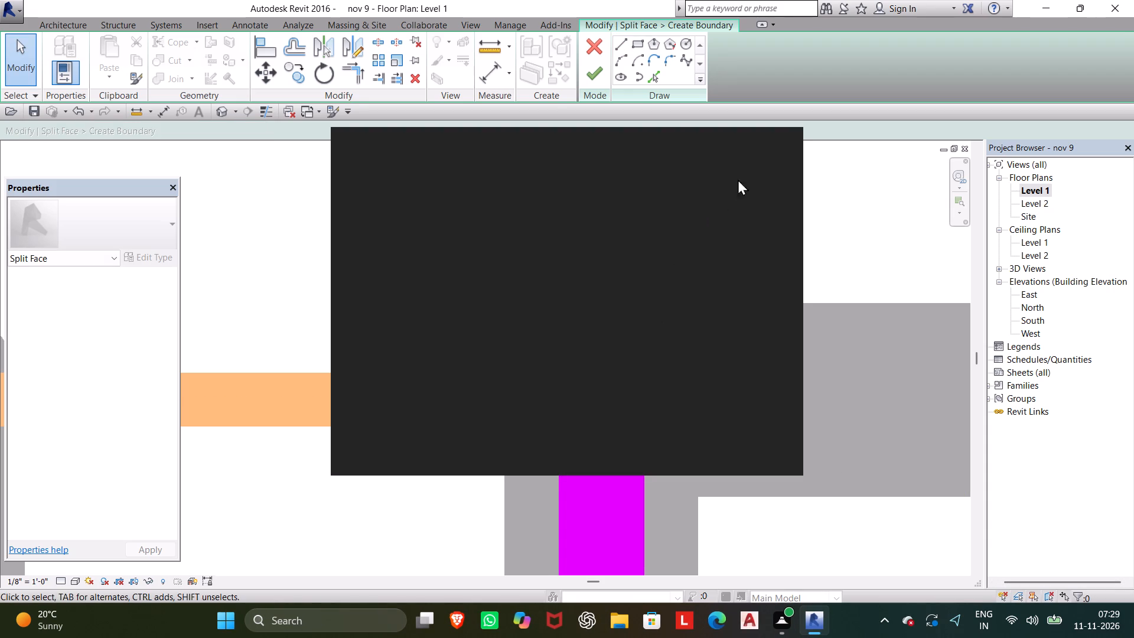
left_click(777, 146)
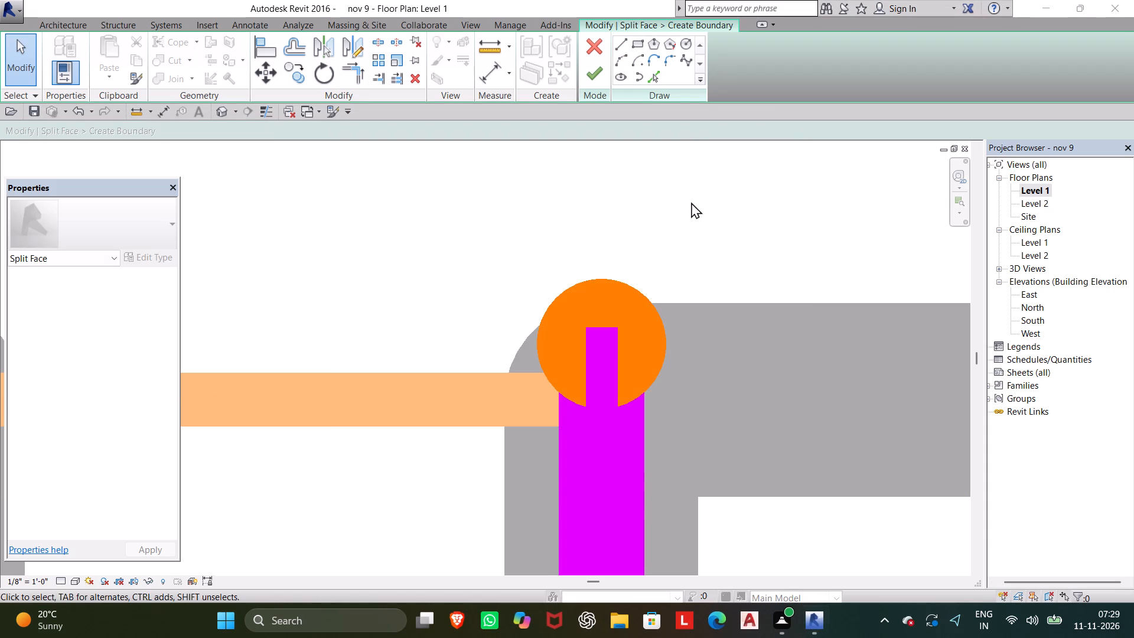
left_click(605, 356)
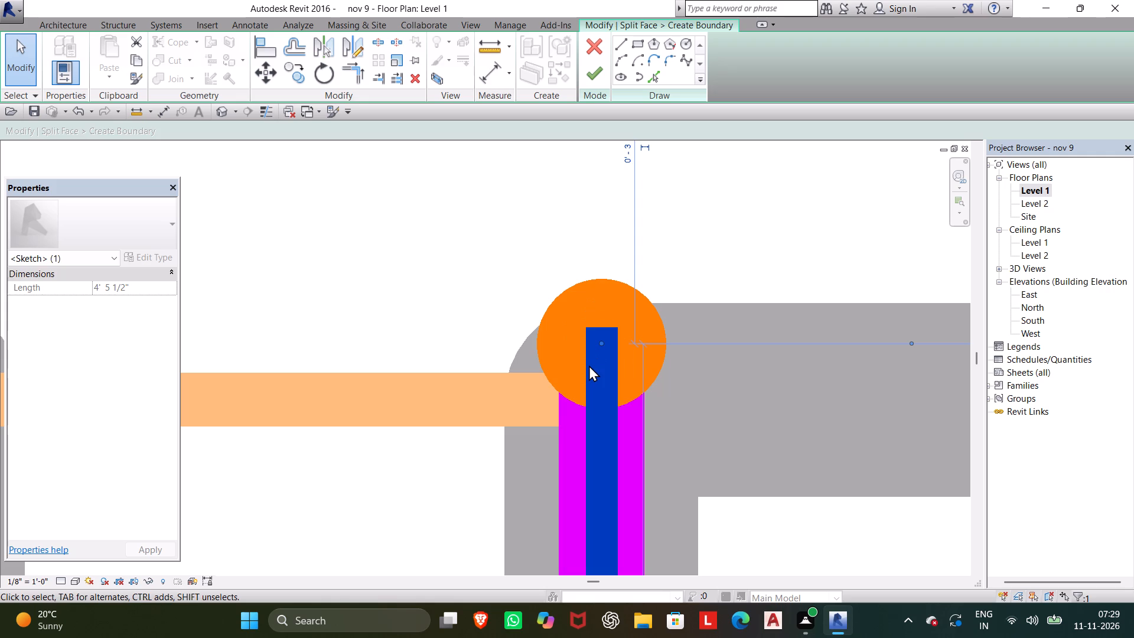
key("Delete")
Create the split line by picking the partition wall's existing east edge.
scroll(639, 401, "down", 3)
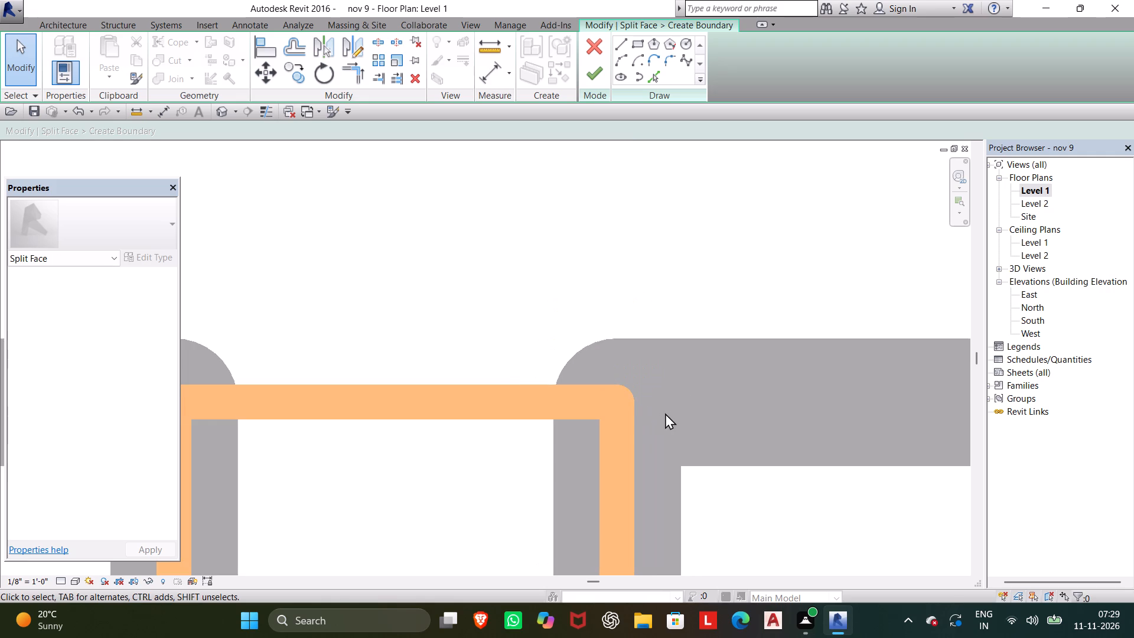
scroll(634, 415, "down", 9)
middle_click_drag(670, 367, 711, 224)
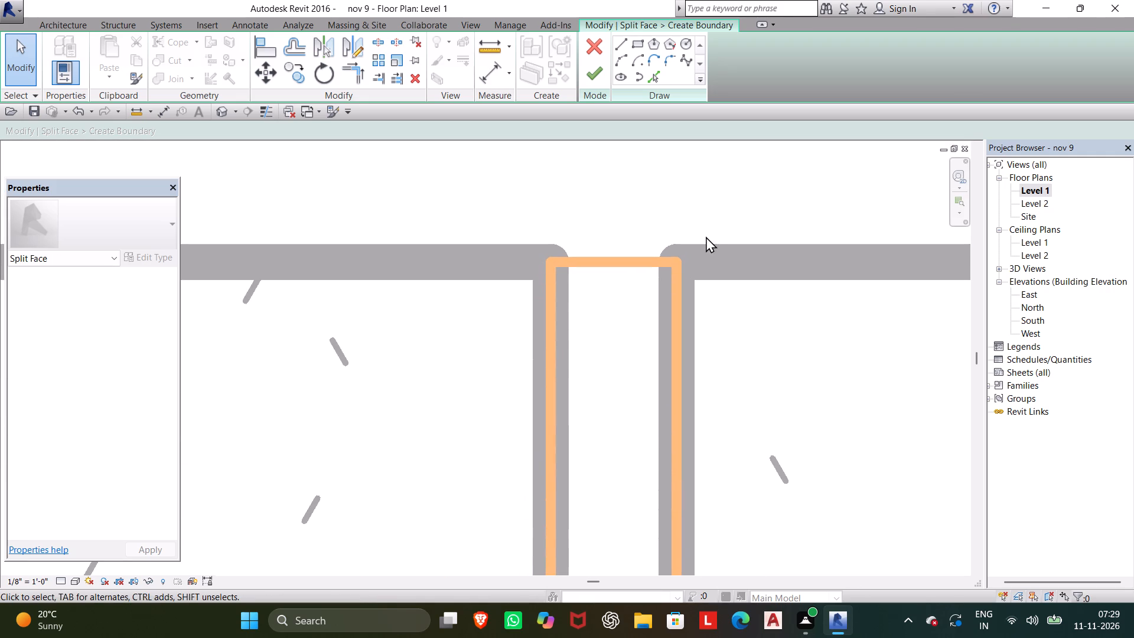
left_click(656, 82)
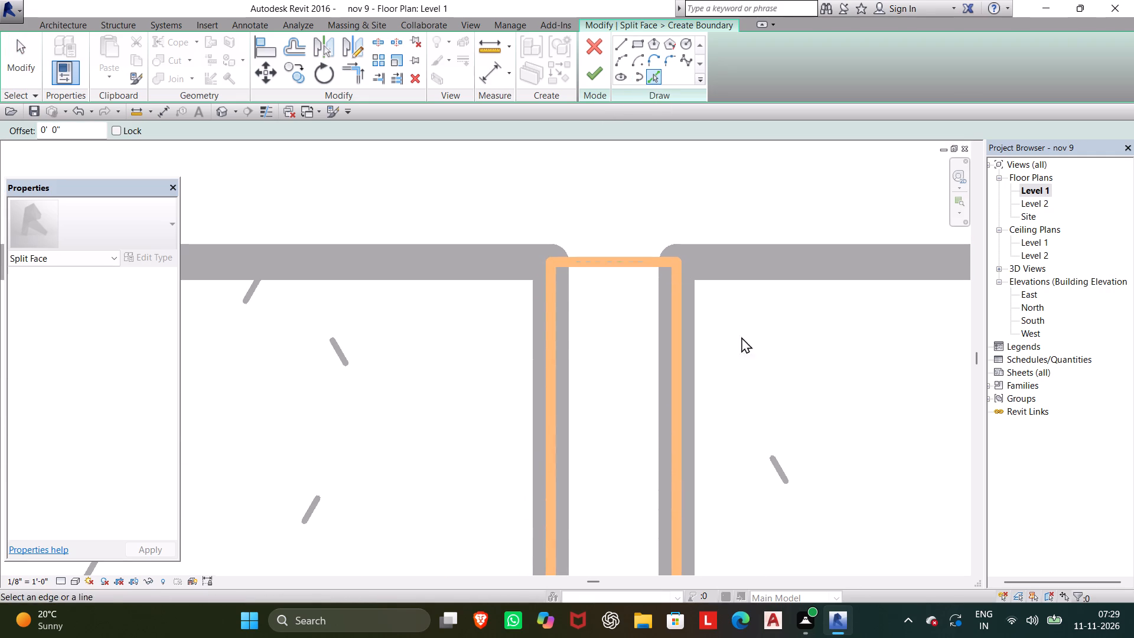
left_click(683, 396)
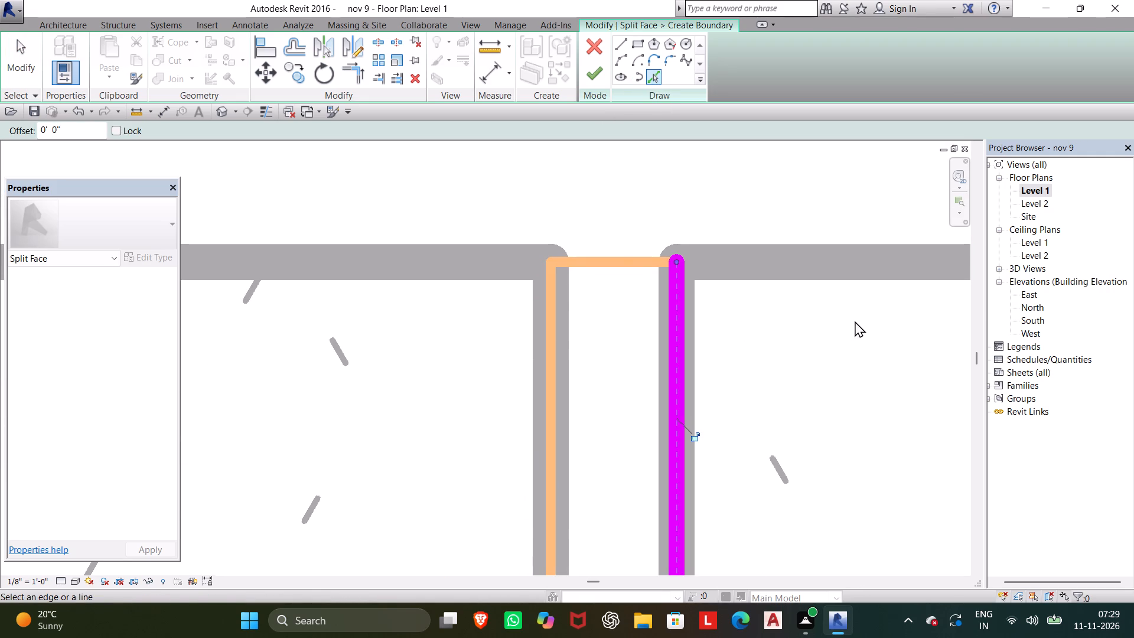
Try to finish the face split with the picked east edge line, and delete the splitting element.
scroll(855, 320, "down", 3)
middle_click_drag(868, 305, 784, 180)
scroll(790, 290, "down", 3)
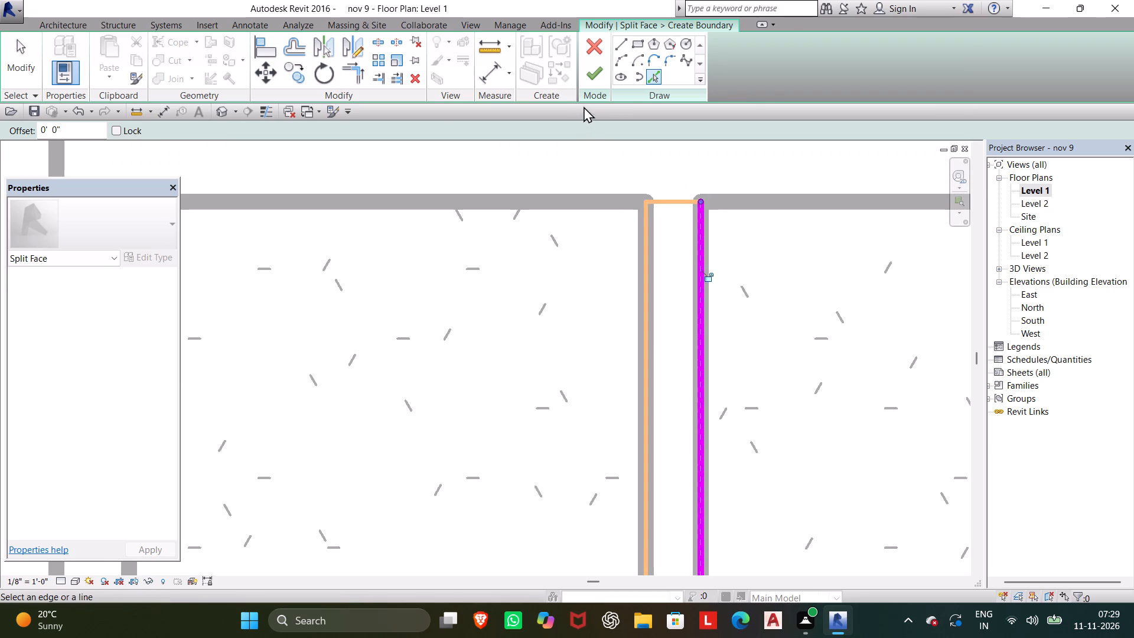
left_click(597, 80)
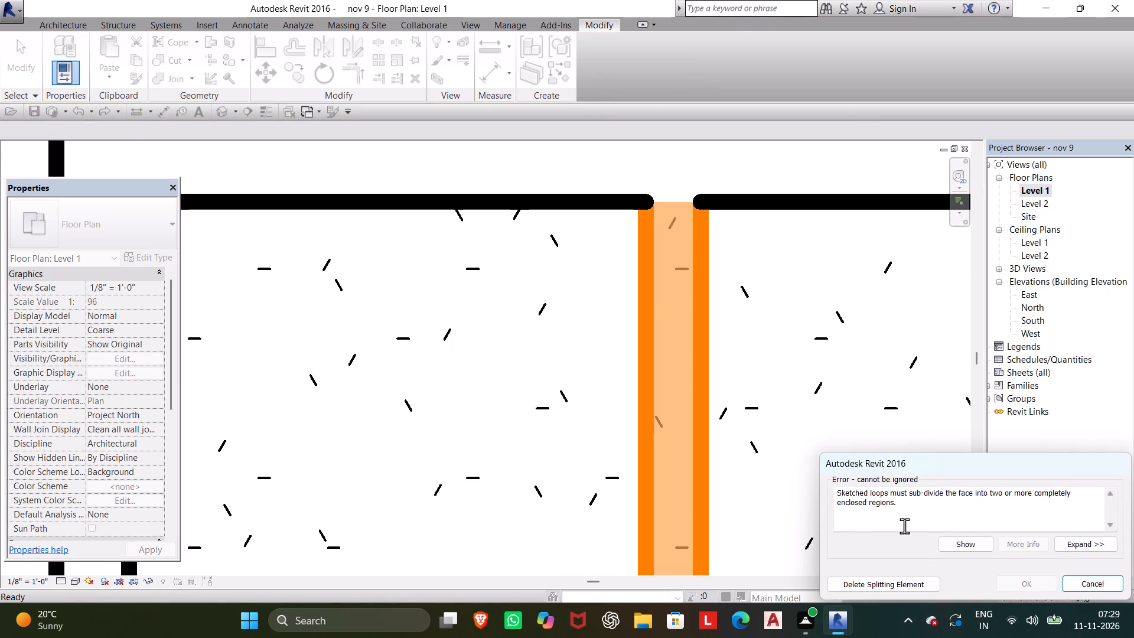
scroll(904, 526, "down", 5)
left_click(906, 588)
Start a Split Face sketch on the face at the northwest corner of the middle north room.
scroll(853, 487, "down", 2)
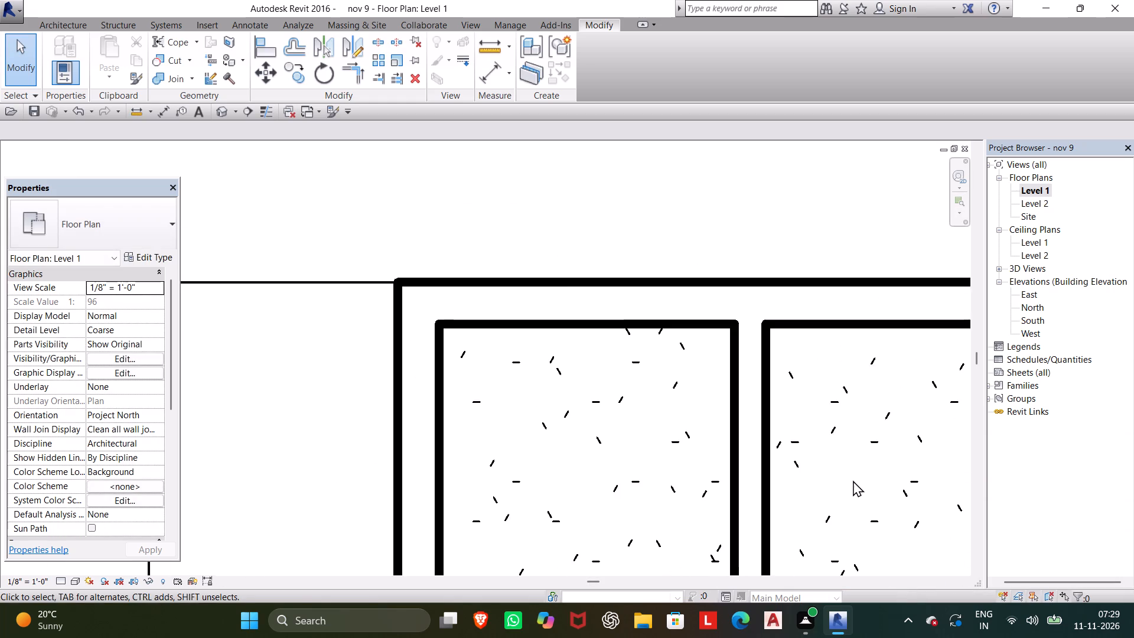
scroll(853, 480, "down", 4)
middle_click_drag(844, 438, 377, 304)
scroll(383, 304, "up", 1)
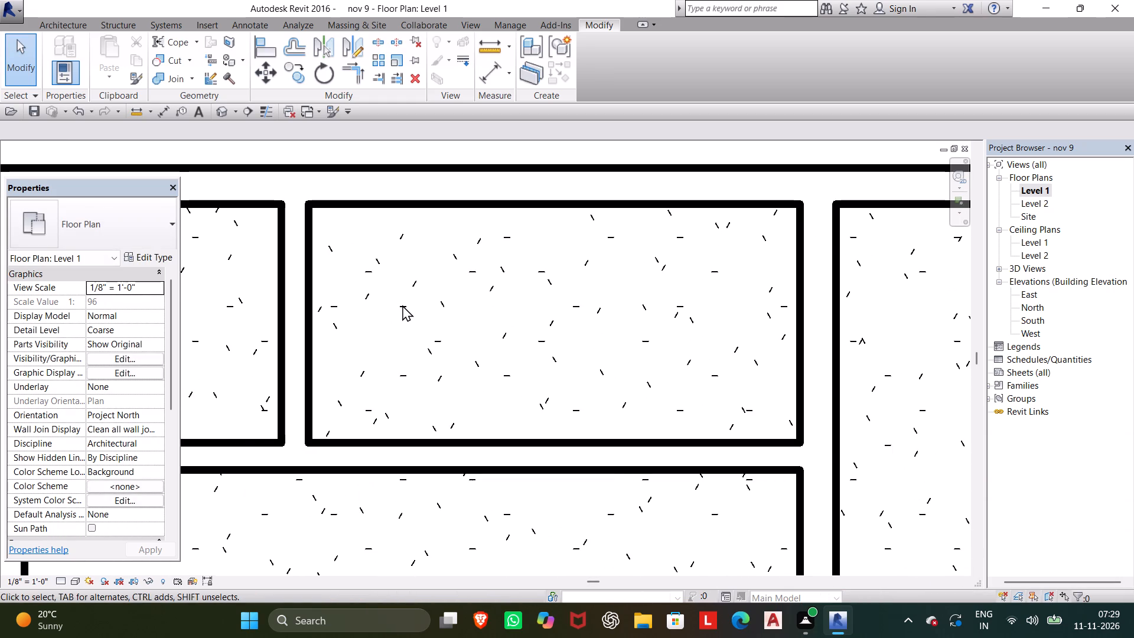
scroll(414, 319, "down", 2)
middle_click(418, 321)
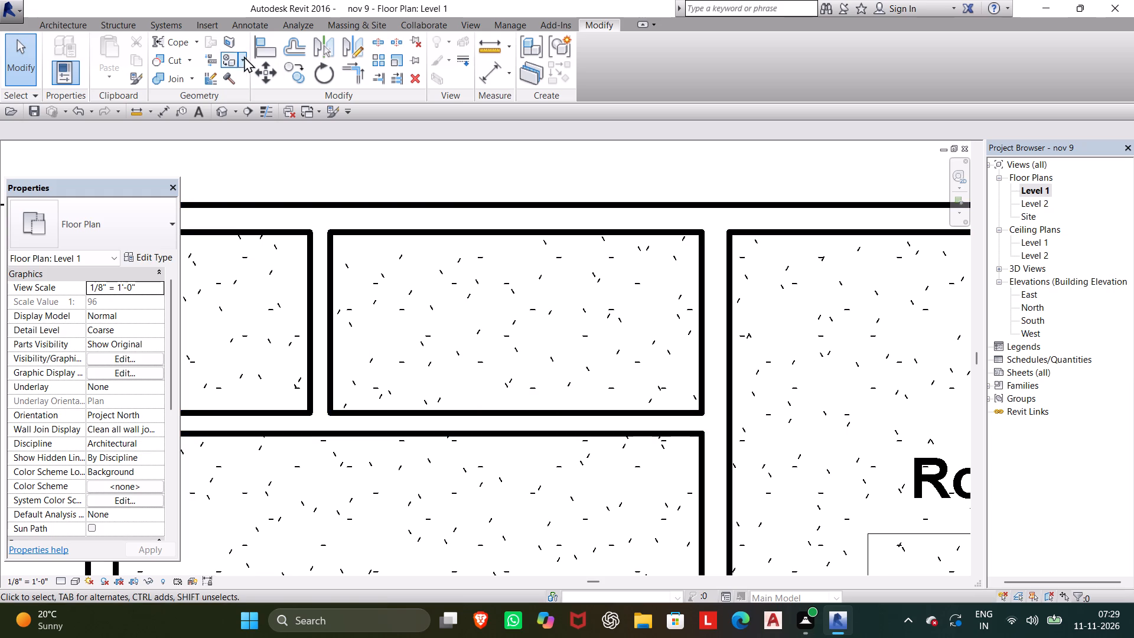
left_click(226, 47)
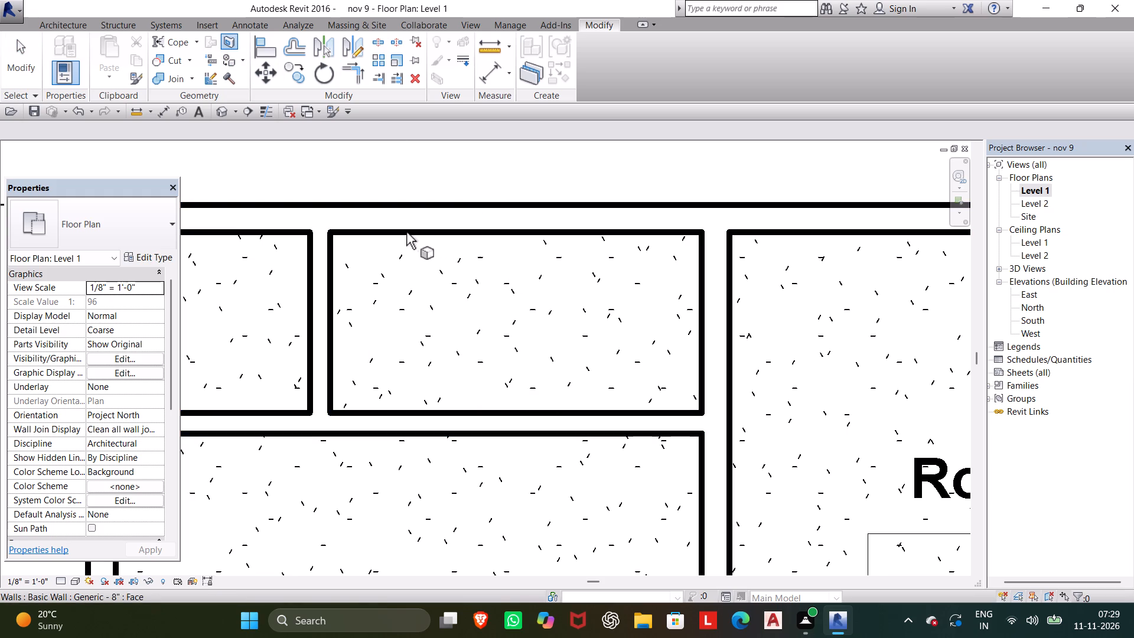
left_click(331, 232)
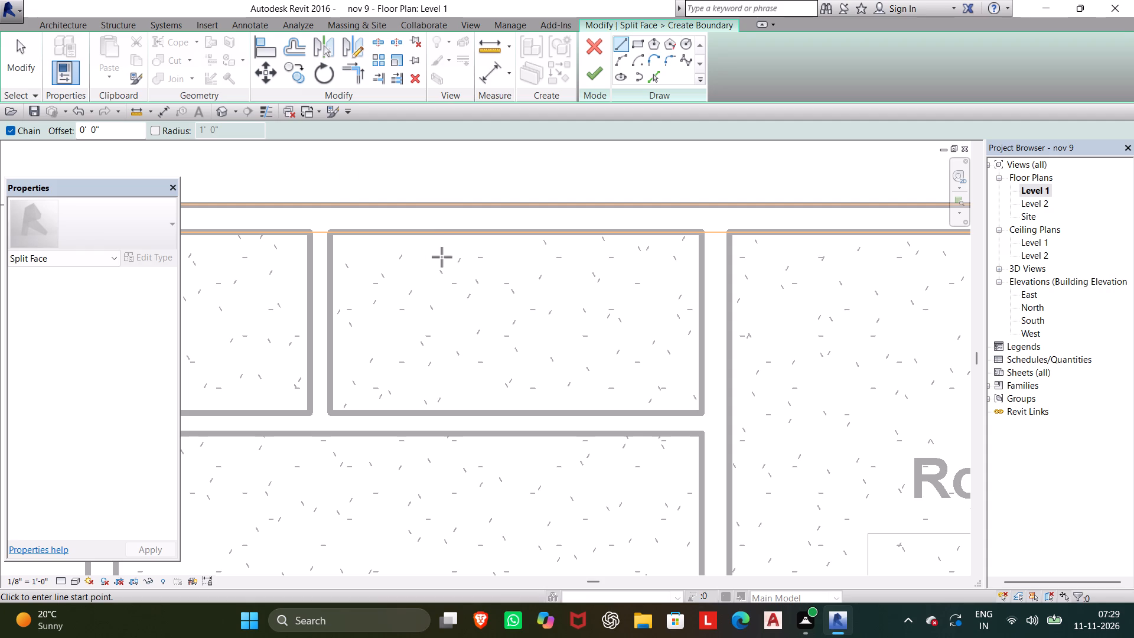
right_click(444, 226)
left_click(471, 434)
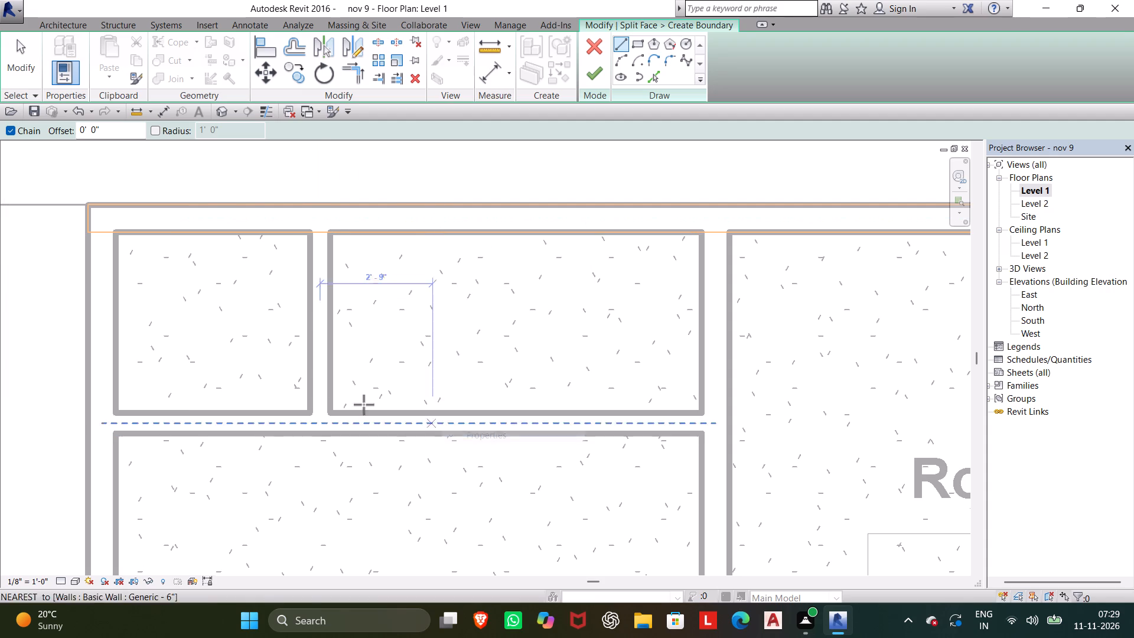
right_click(412, 235)
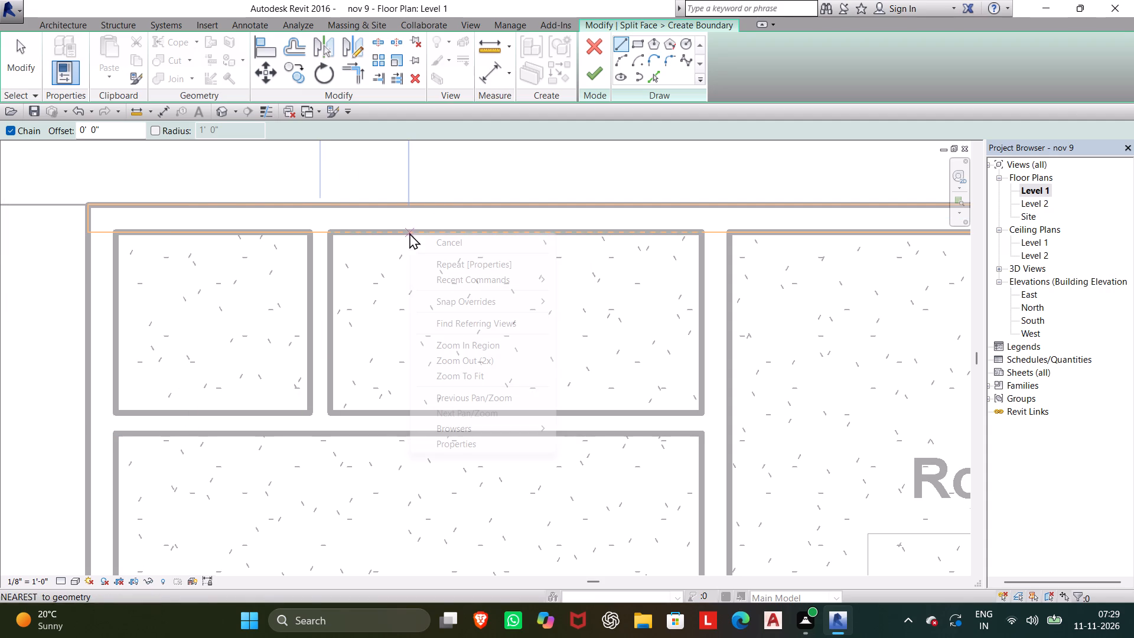
left_click(450, 442)
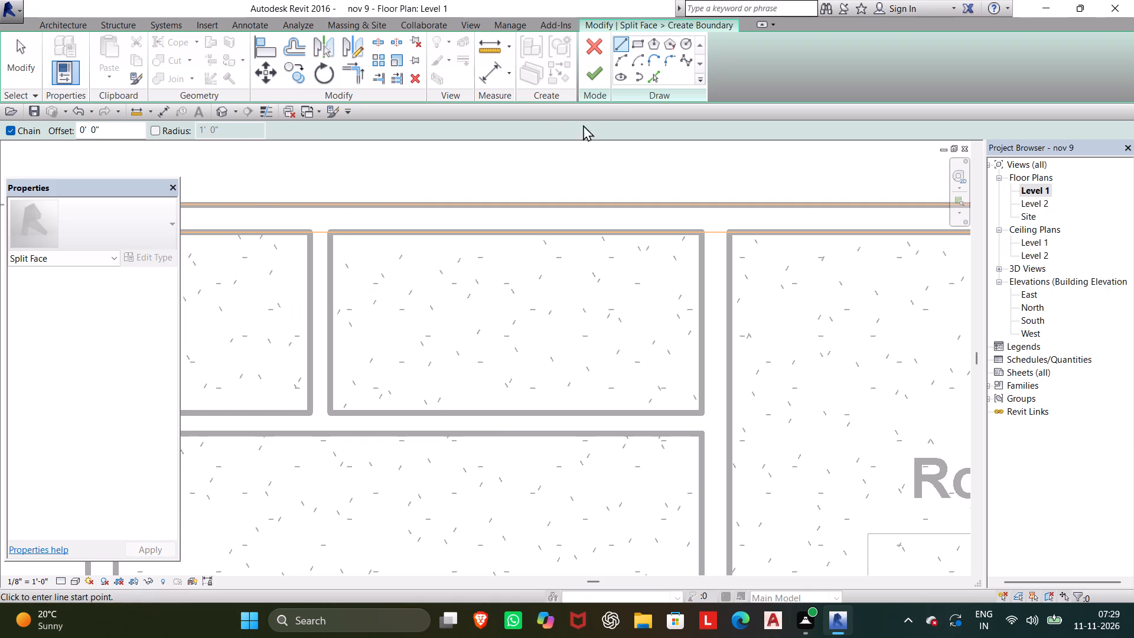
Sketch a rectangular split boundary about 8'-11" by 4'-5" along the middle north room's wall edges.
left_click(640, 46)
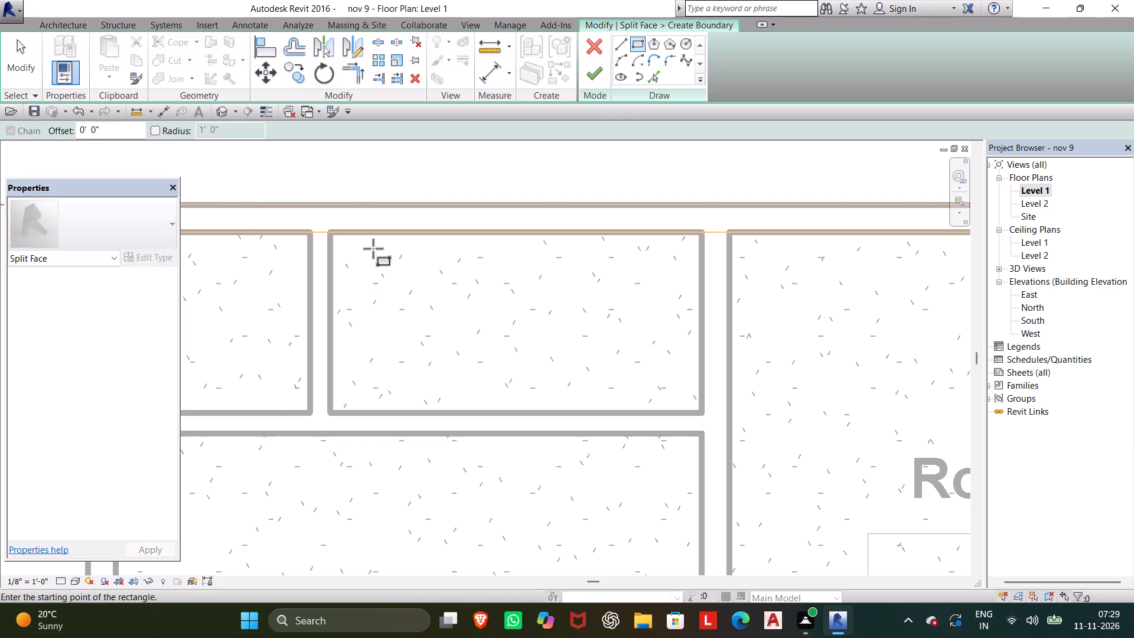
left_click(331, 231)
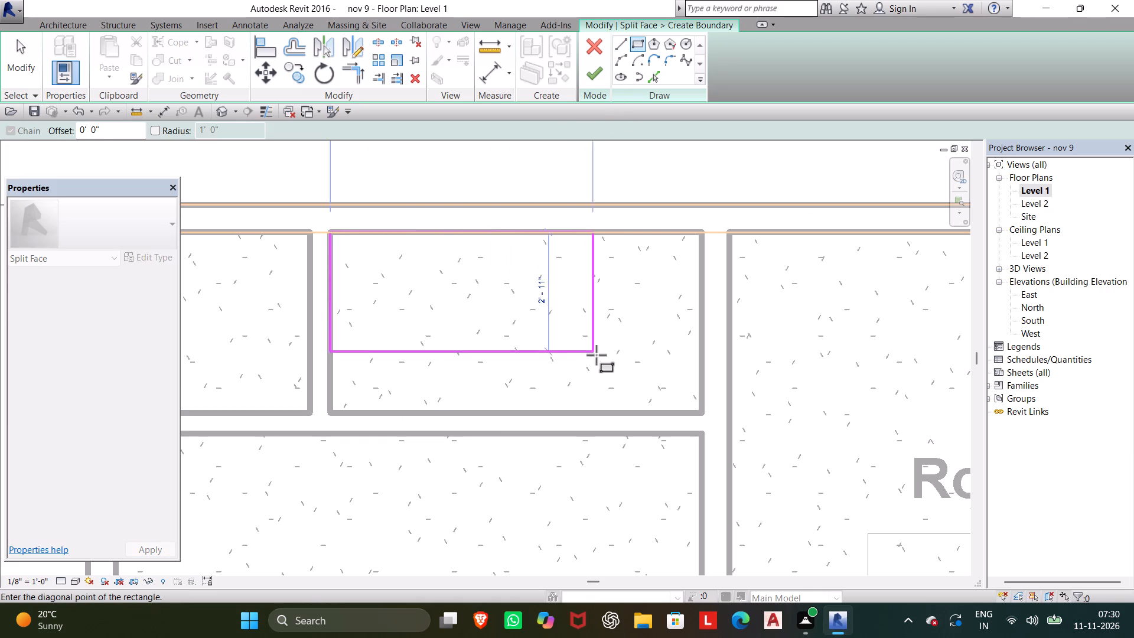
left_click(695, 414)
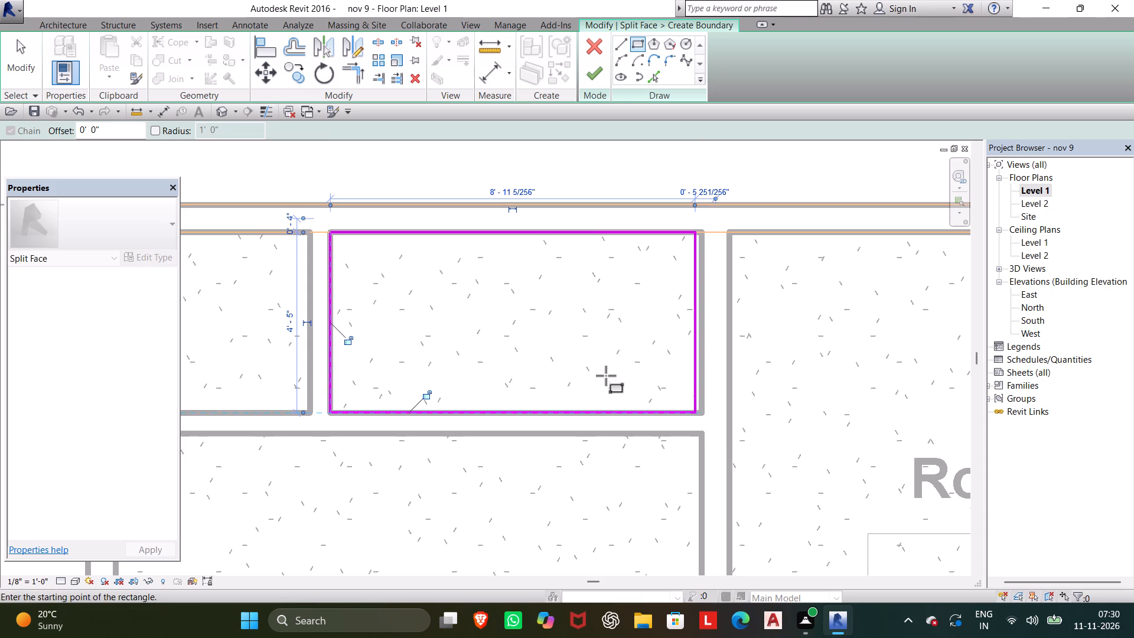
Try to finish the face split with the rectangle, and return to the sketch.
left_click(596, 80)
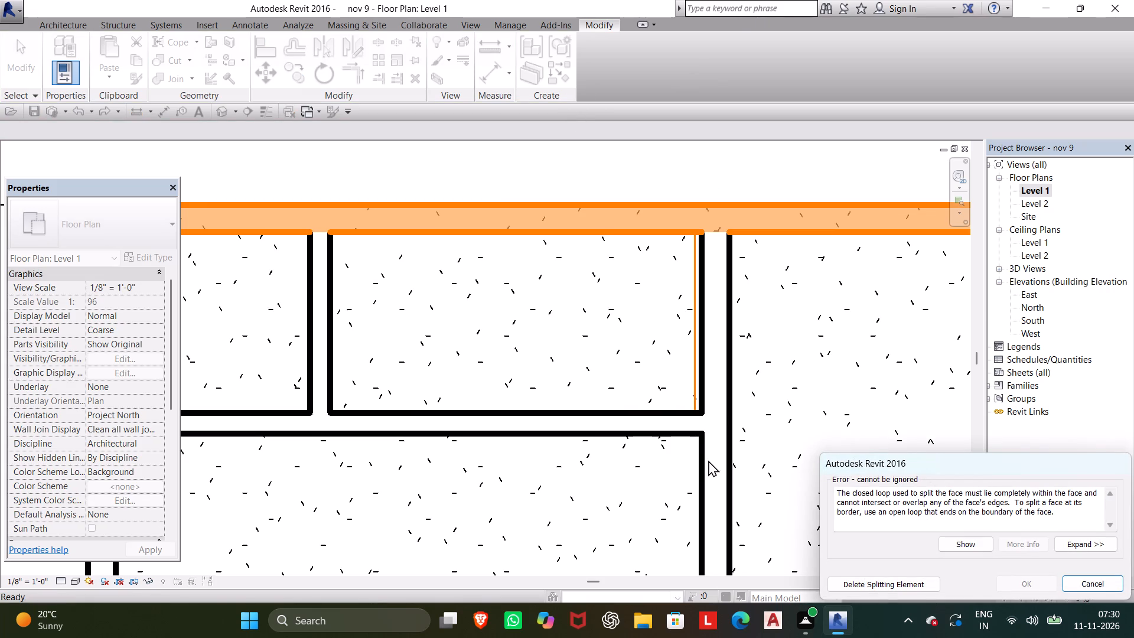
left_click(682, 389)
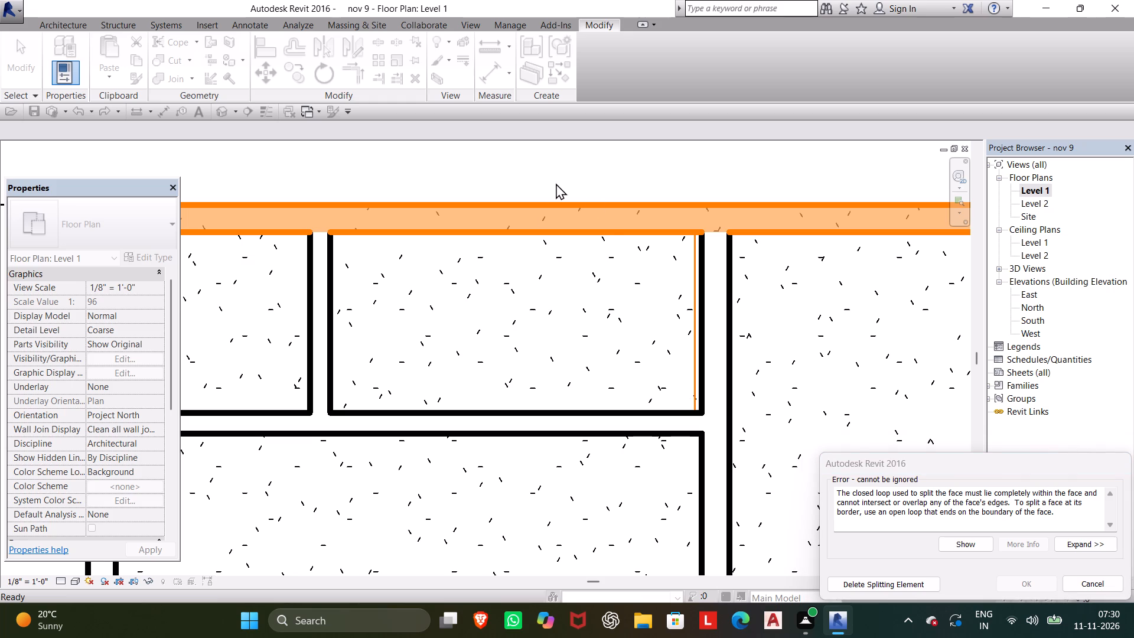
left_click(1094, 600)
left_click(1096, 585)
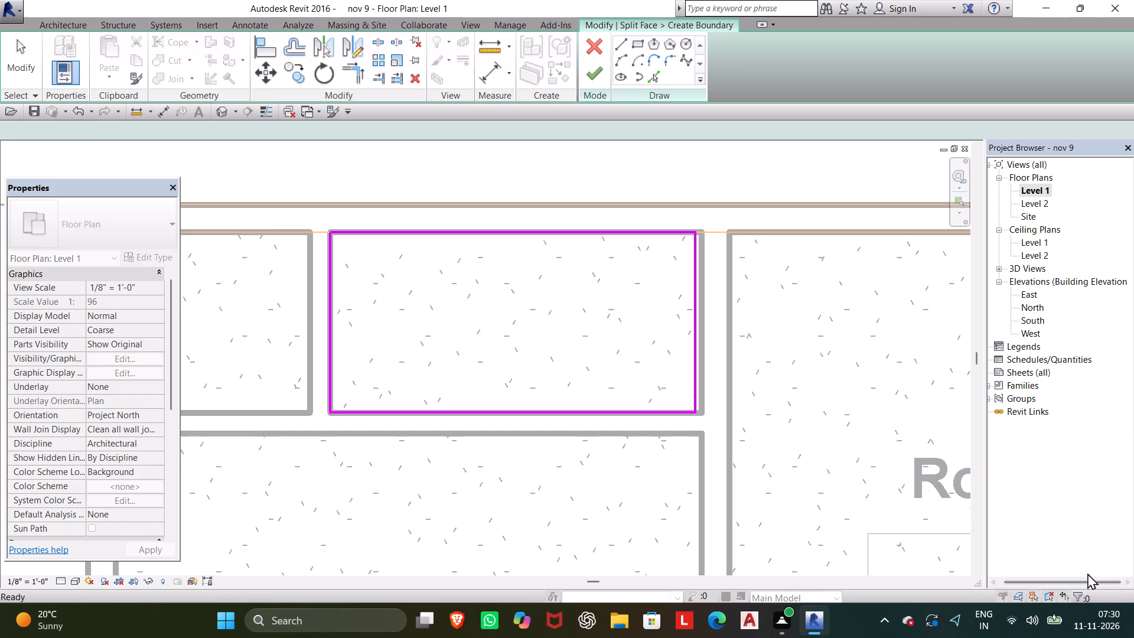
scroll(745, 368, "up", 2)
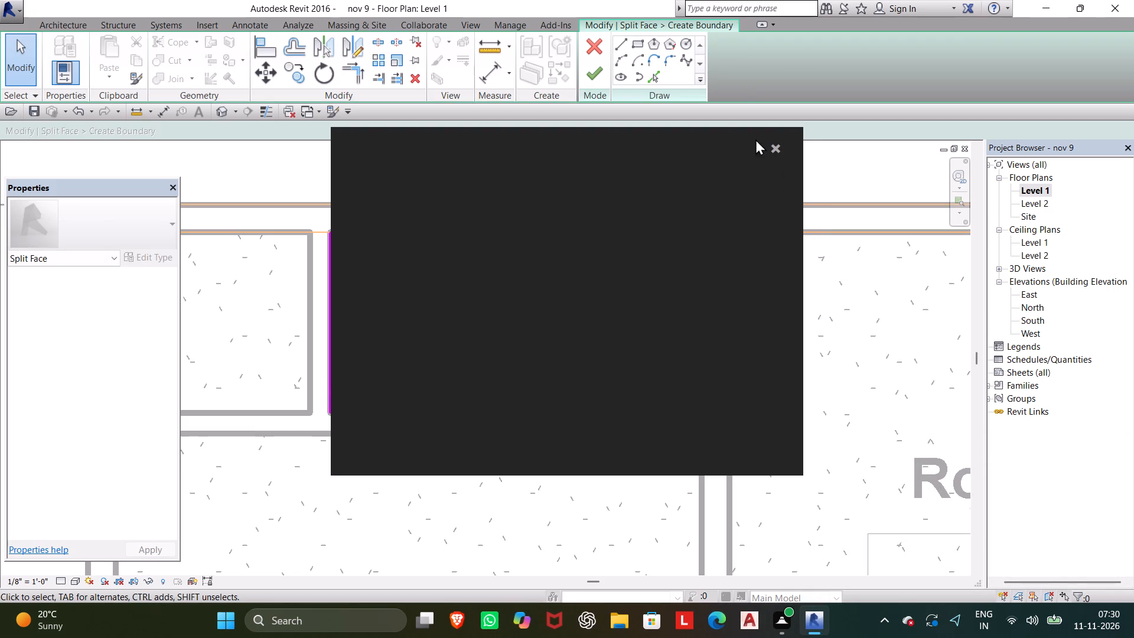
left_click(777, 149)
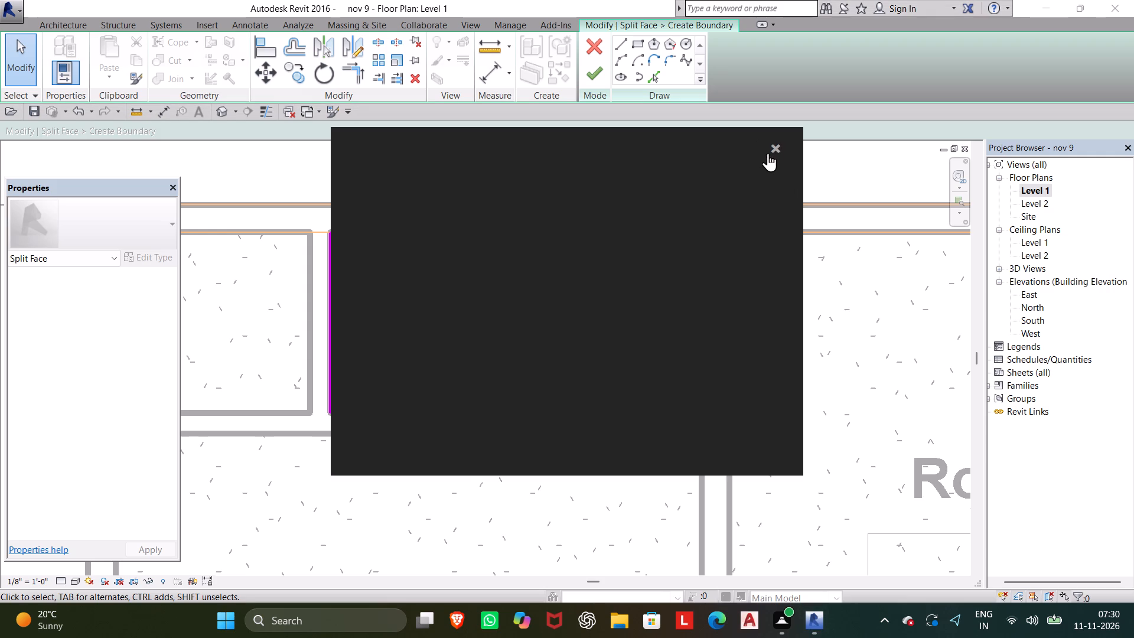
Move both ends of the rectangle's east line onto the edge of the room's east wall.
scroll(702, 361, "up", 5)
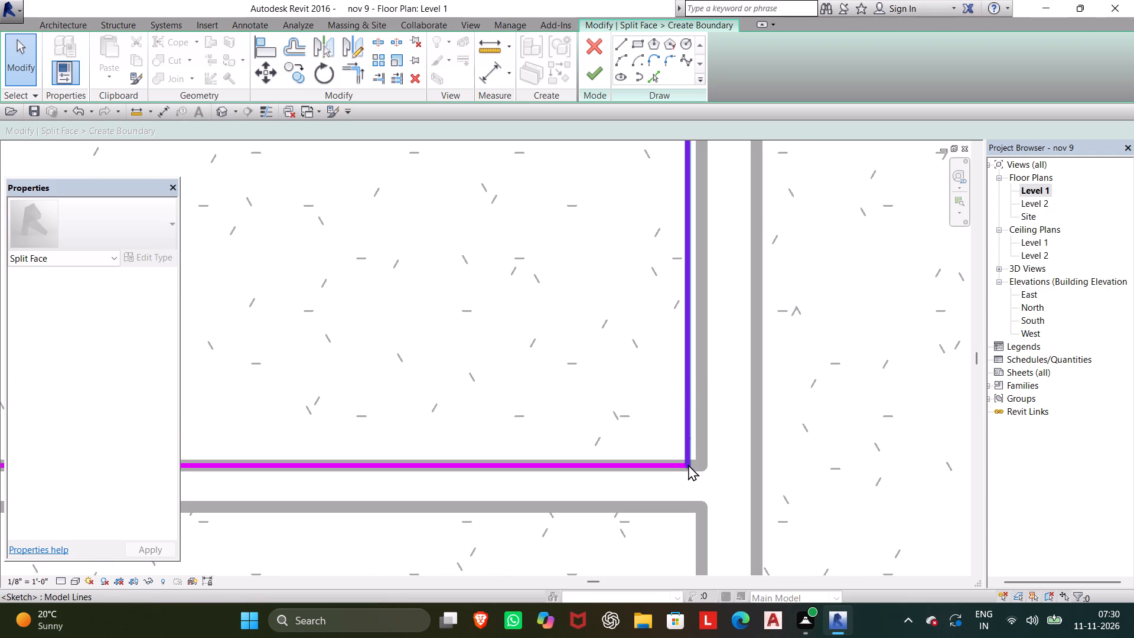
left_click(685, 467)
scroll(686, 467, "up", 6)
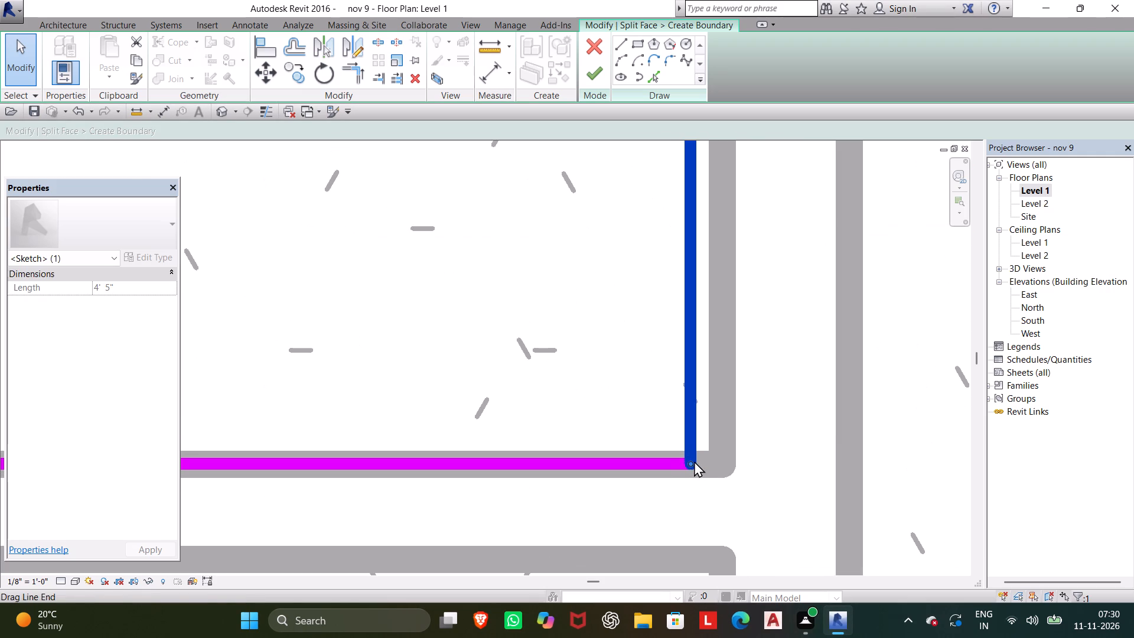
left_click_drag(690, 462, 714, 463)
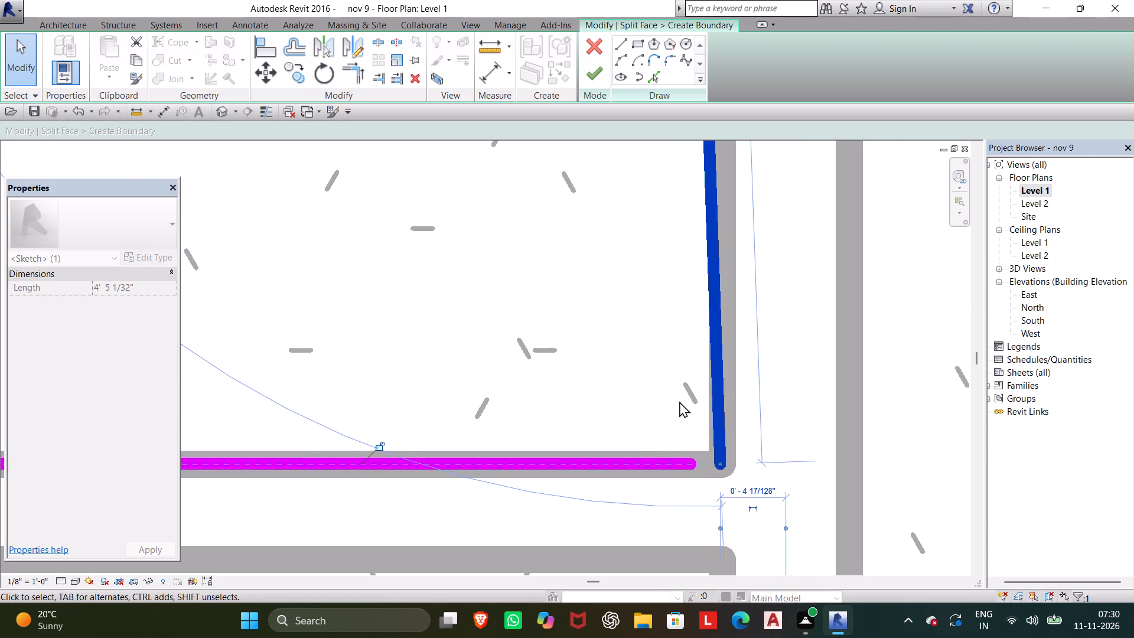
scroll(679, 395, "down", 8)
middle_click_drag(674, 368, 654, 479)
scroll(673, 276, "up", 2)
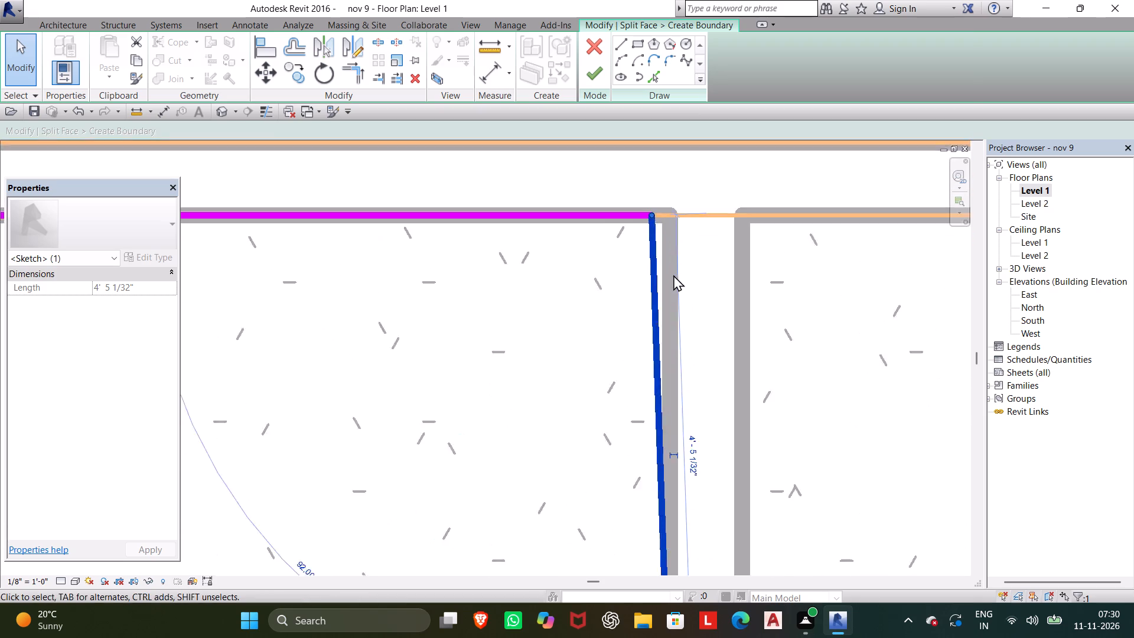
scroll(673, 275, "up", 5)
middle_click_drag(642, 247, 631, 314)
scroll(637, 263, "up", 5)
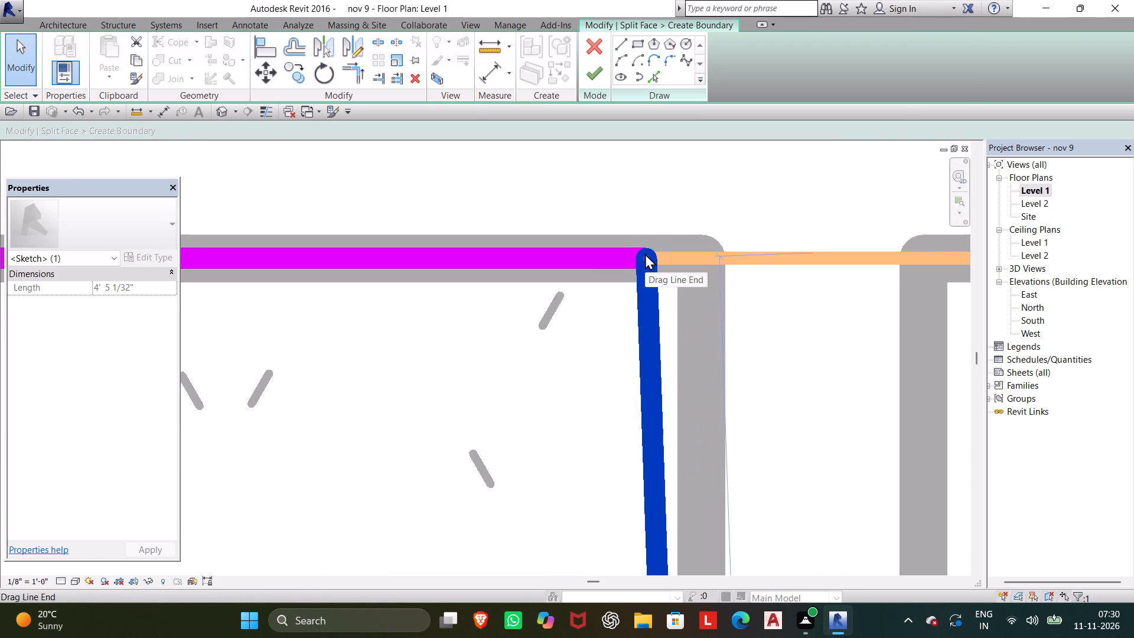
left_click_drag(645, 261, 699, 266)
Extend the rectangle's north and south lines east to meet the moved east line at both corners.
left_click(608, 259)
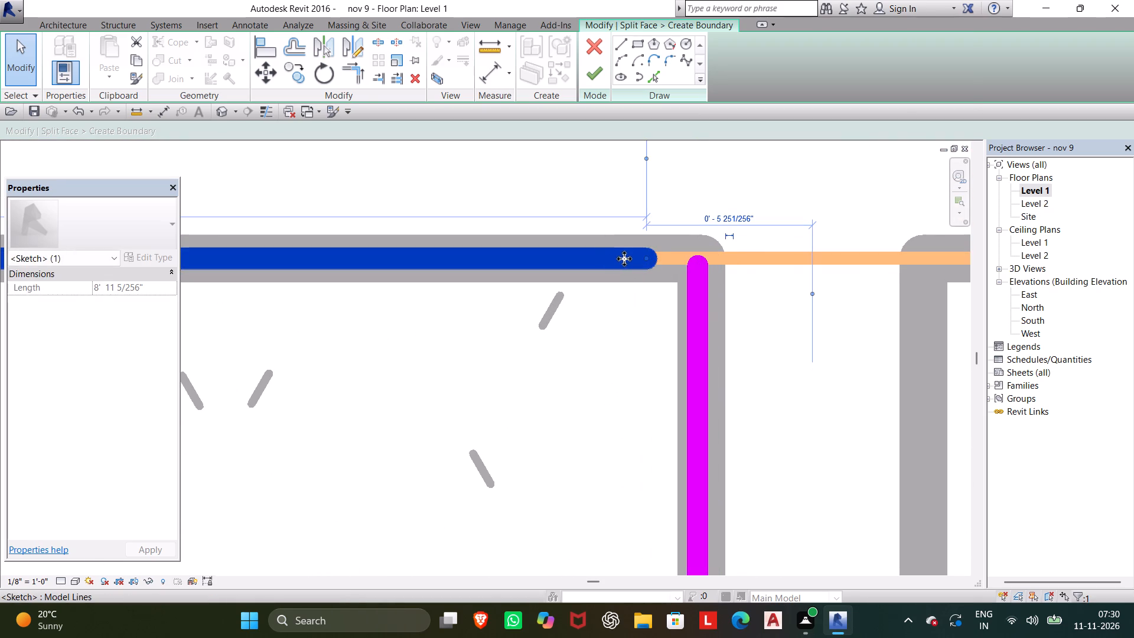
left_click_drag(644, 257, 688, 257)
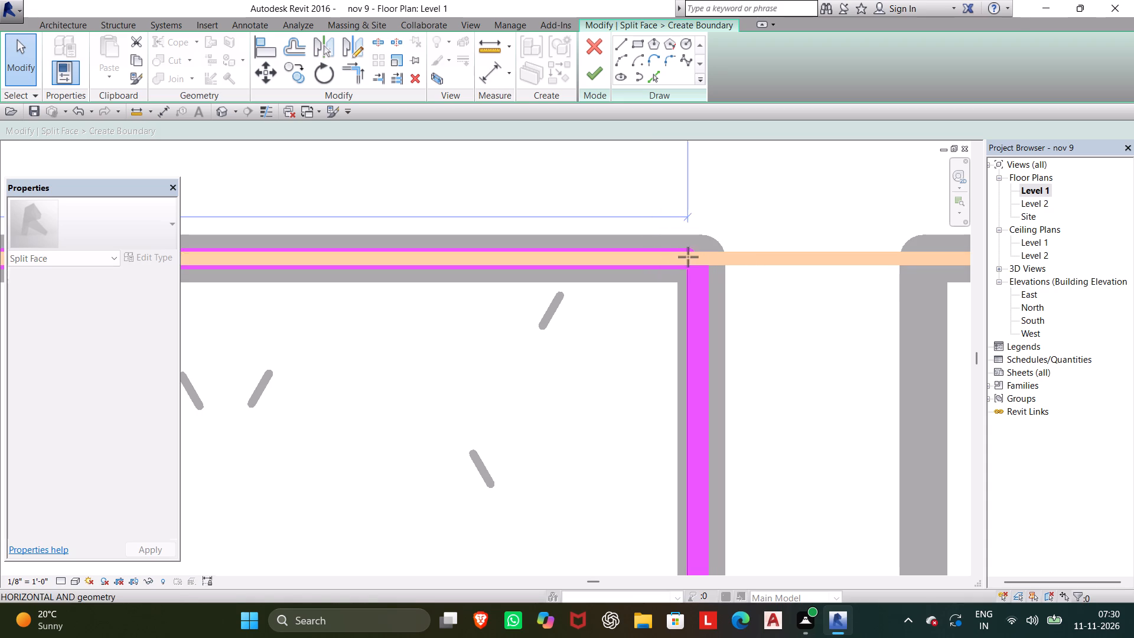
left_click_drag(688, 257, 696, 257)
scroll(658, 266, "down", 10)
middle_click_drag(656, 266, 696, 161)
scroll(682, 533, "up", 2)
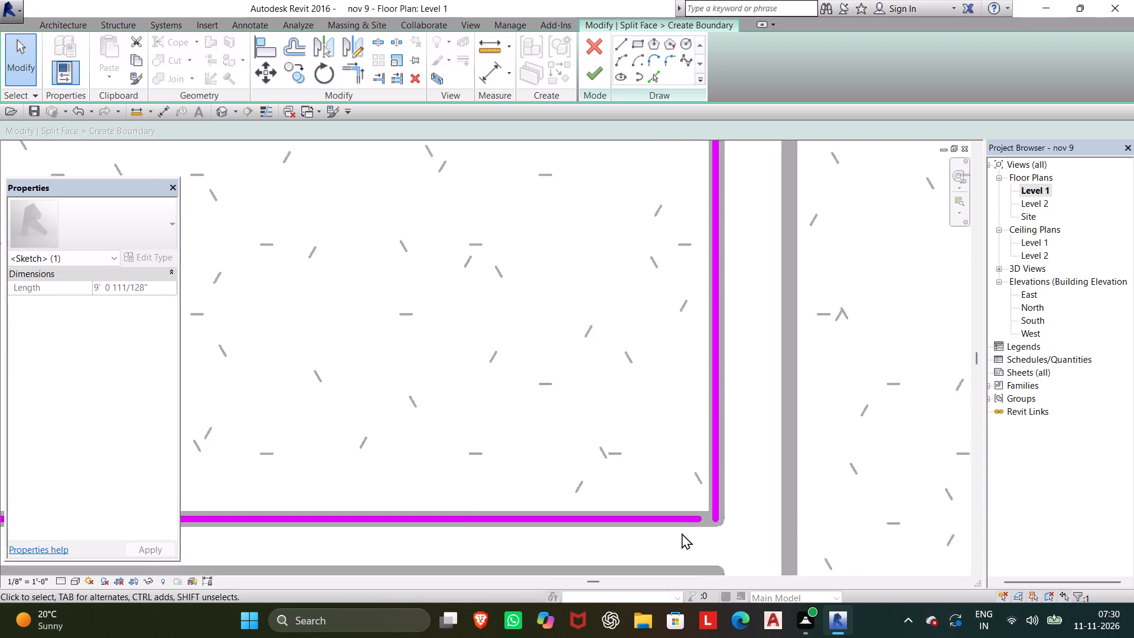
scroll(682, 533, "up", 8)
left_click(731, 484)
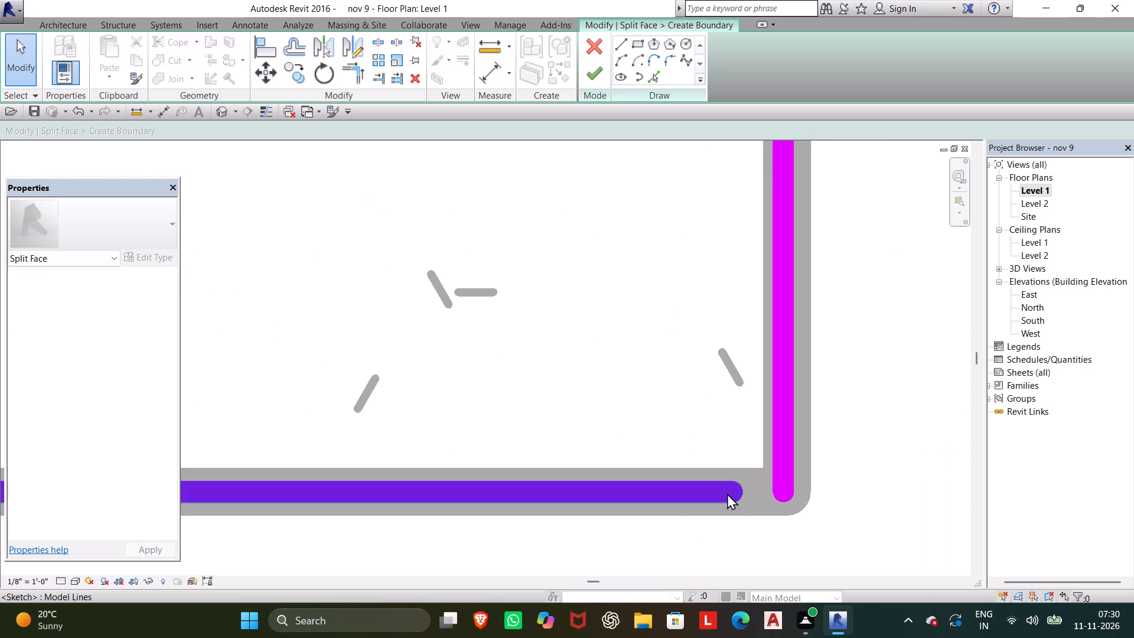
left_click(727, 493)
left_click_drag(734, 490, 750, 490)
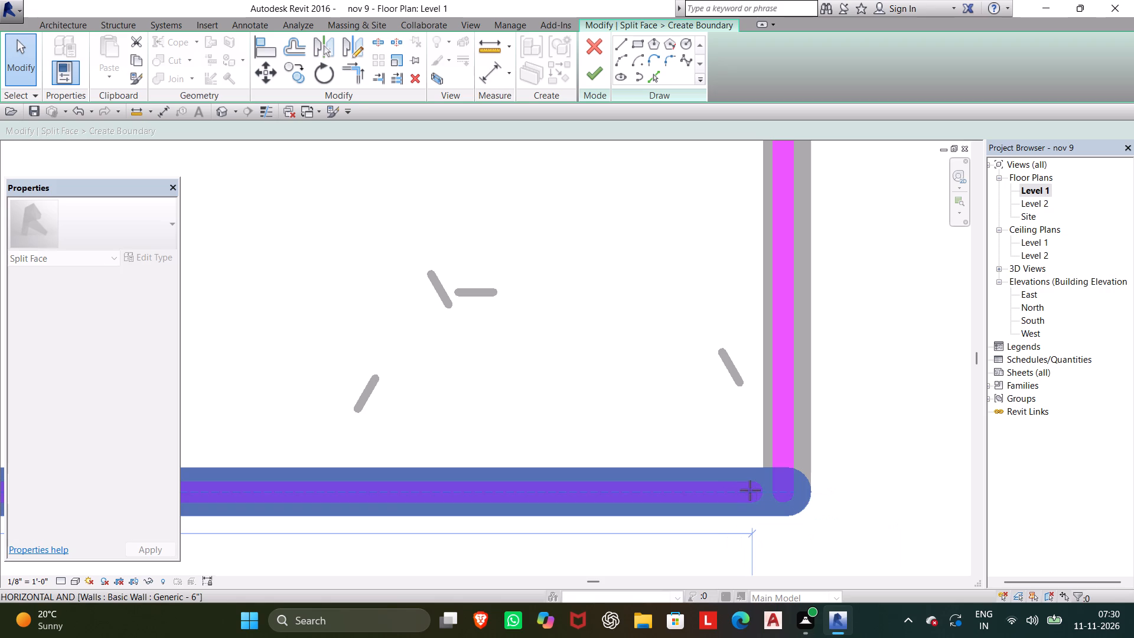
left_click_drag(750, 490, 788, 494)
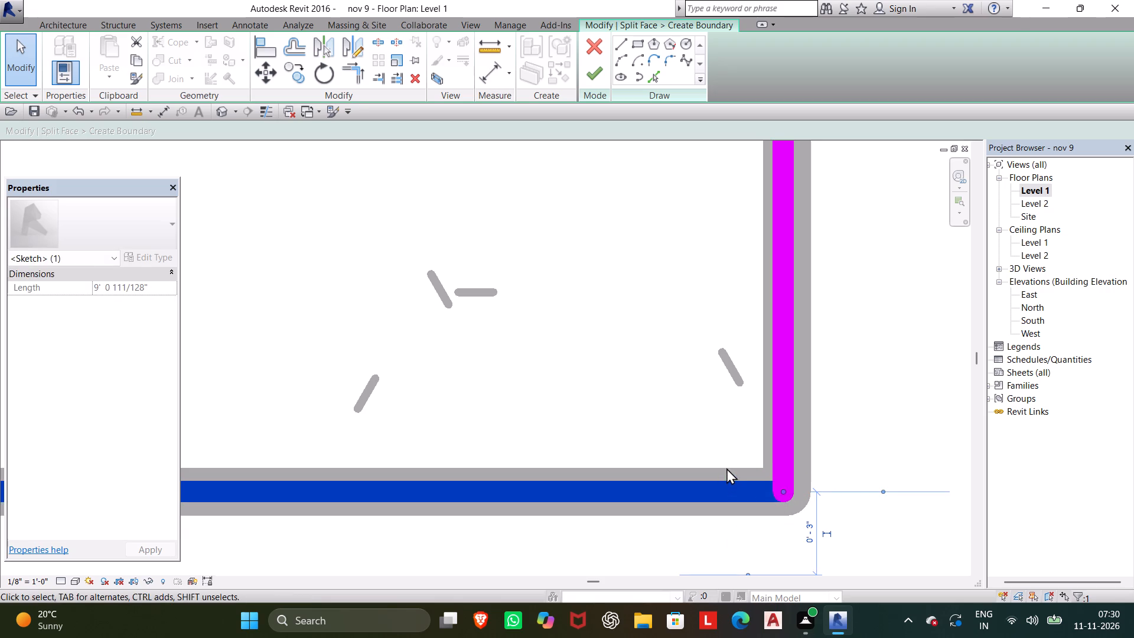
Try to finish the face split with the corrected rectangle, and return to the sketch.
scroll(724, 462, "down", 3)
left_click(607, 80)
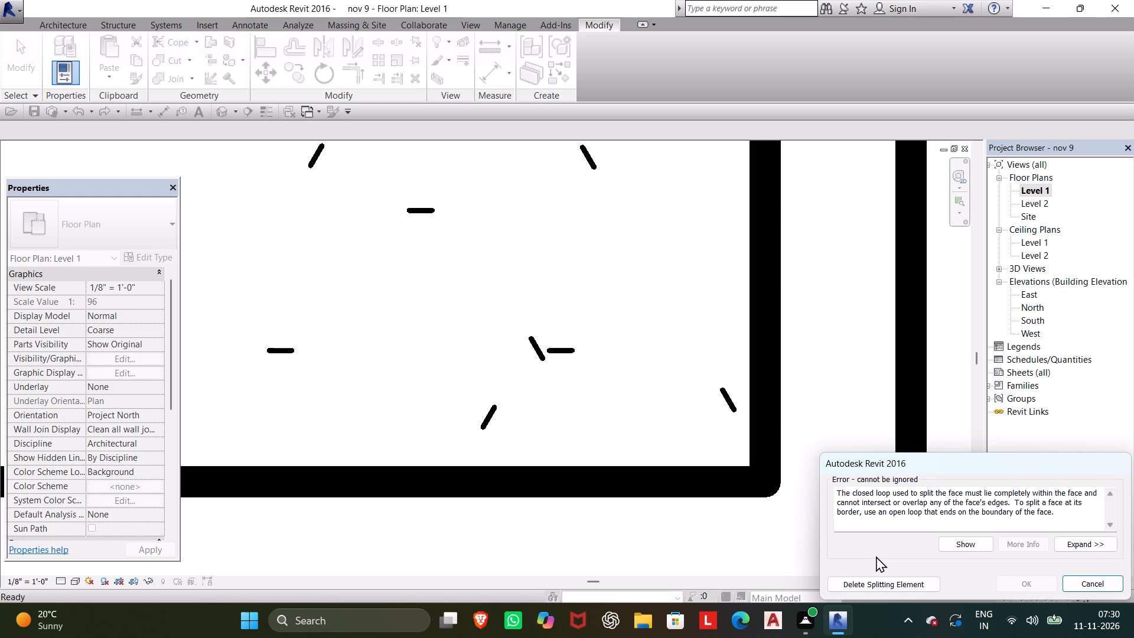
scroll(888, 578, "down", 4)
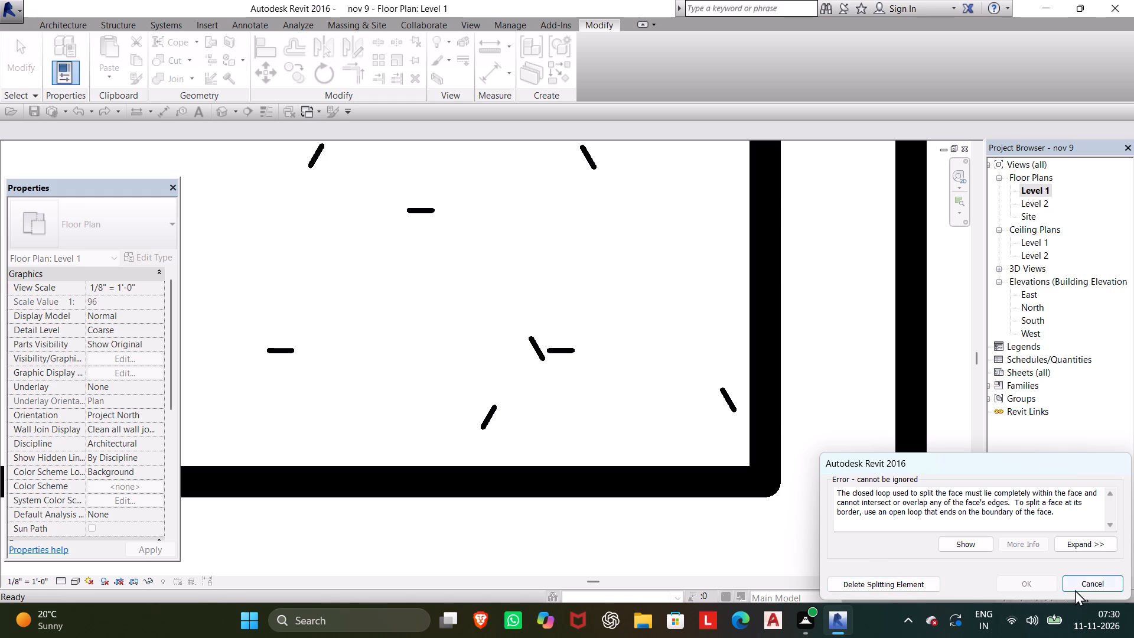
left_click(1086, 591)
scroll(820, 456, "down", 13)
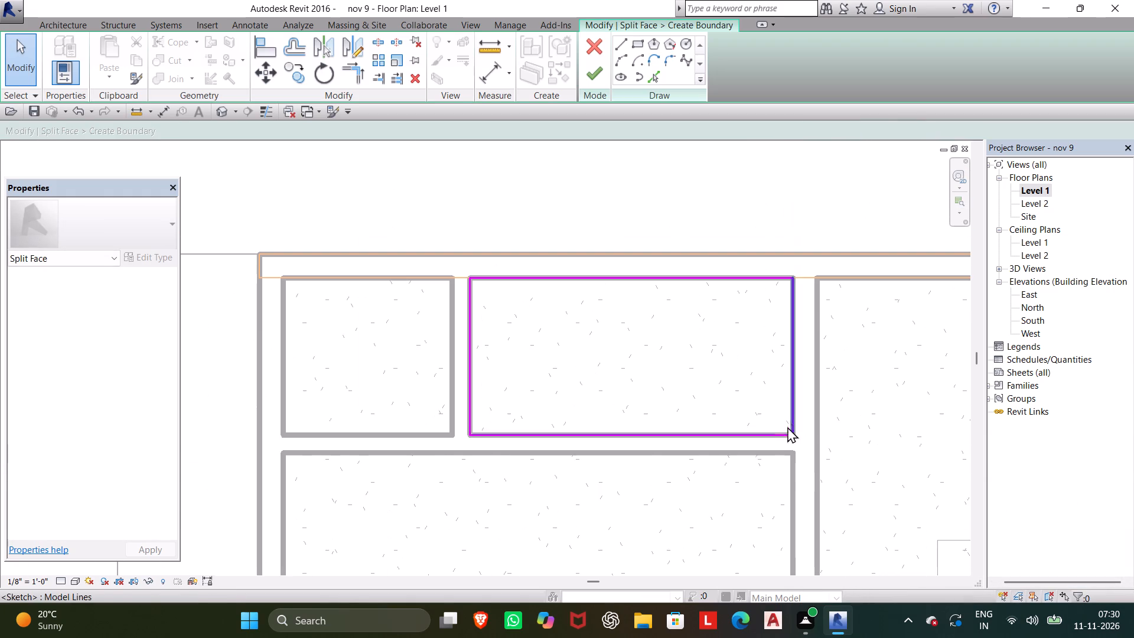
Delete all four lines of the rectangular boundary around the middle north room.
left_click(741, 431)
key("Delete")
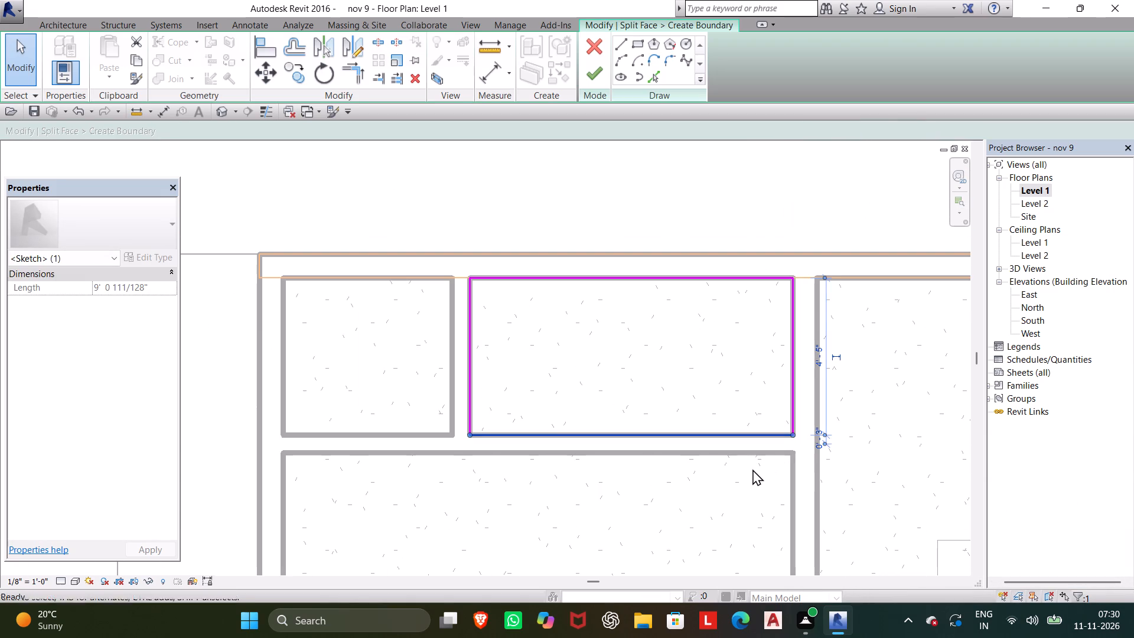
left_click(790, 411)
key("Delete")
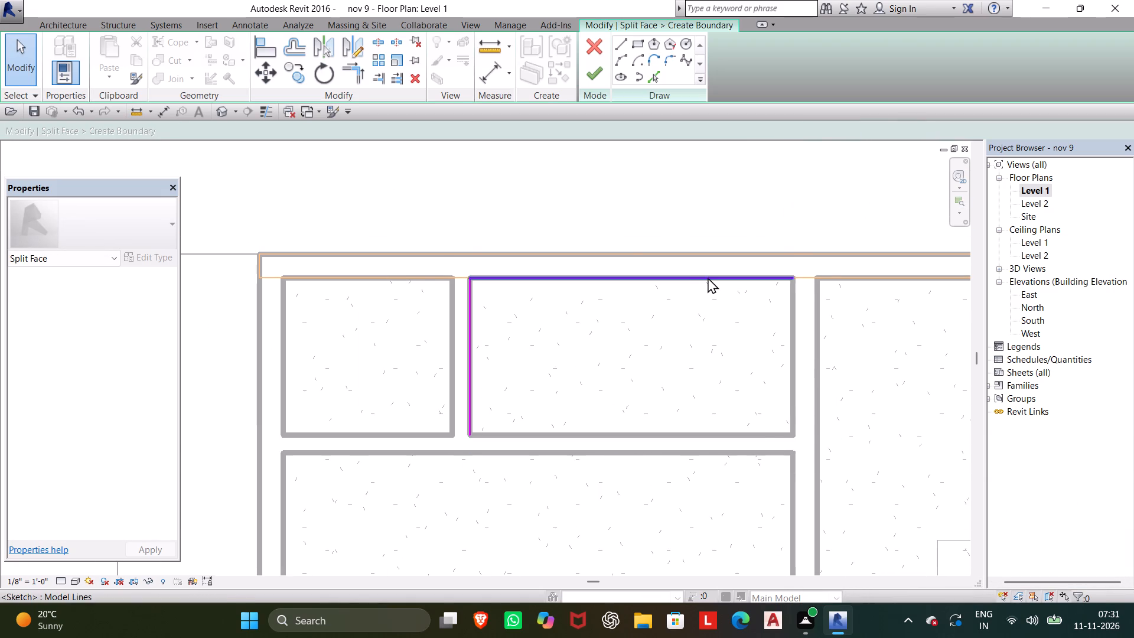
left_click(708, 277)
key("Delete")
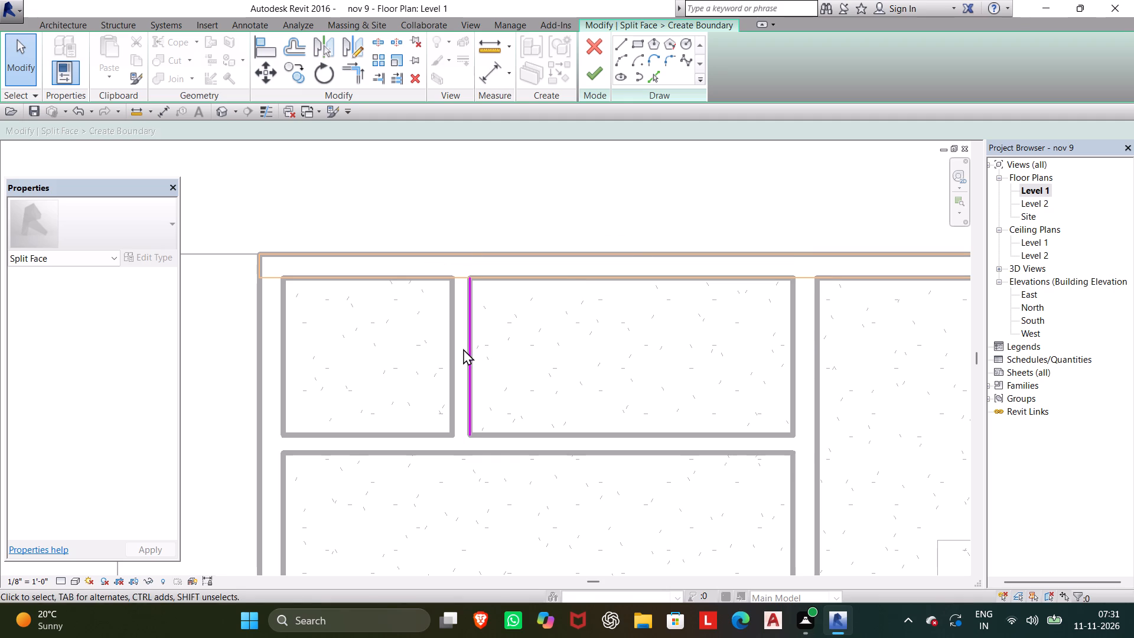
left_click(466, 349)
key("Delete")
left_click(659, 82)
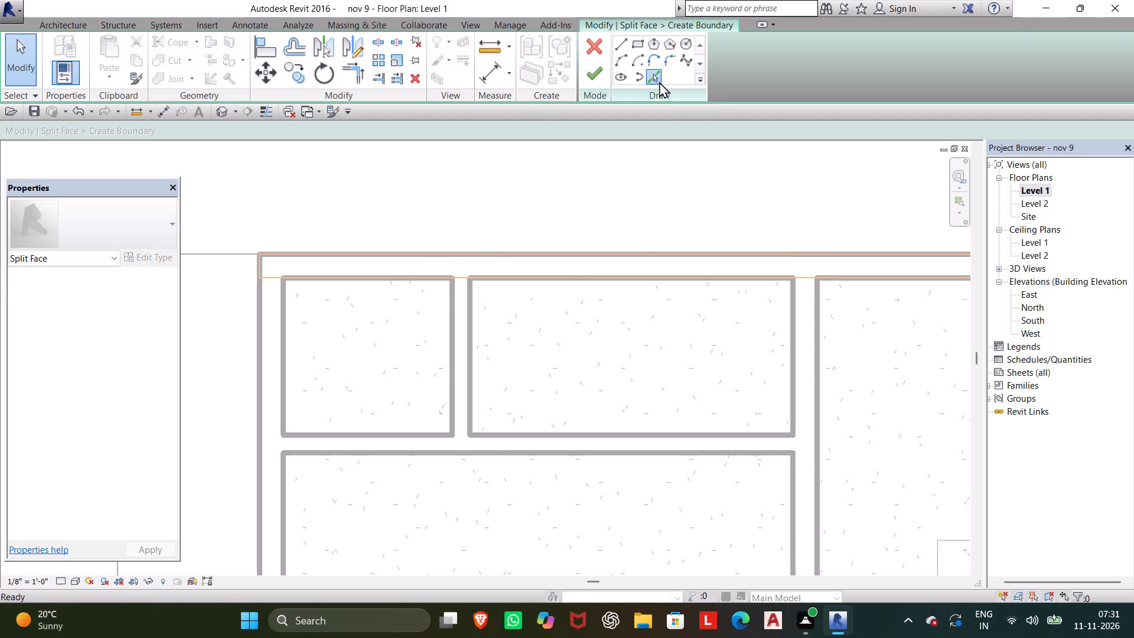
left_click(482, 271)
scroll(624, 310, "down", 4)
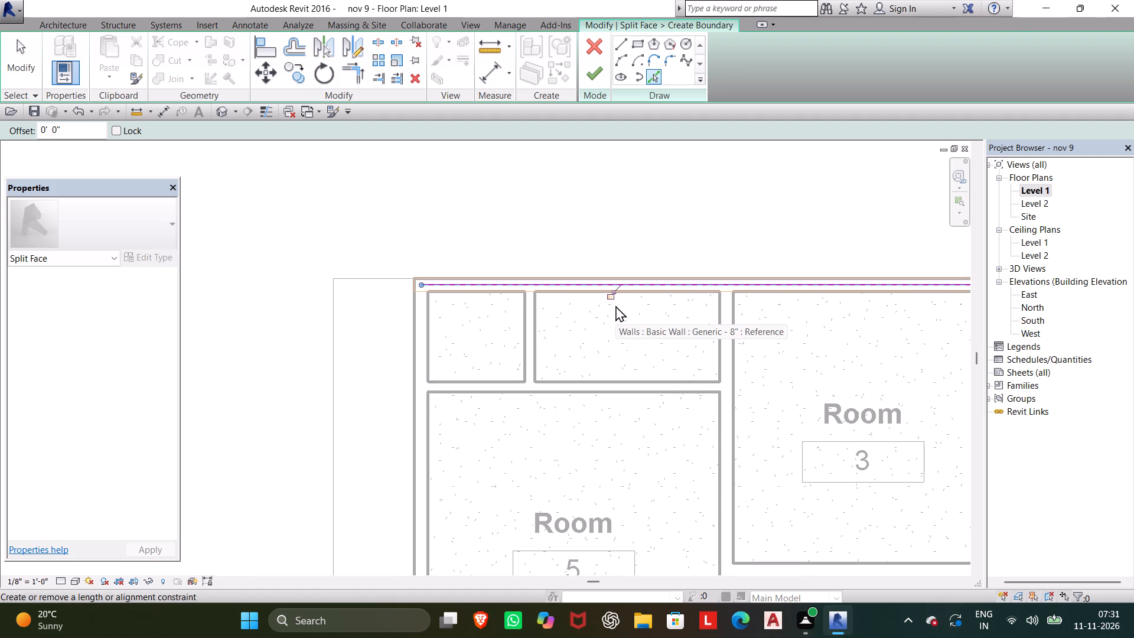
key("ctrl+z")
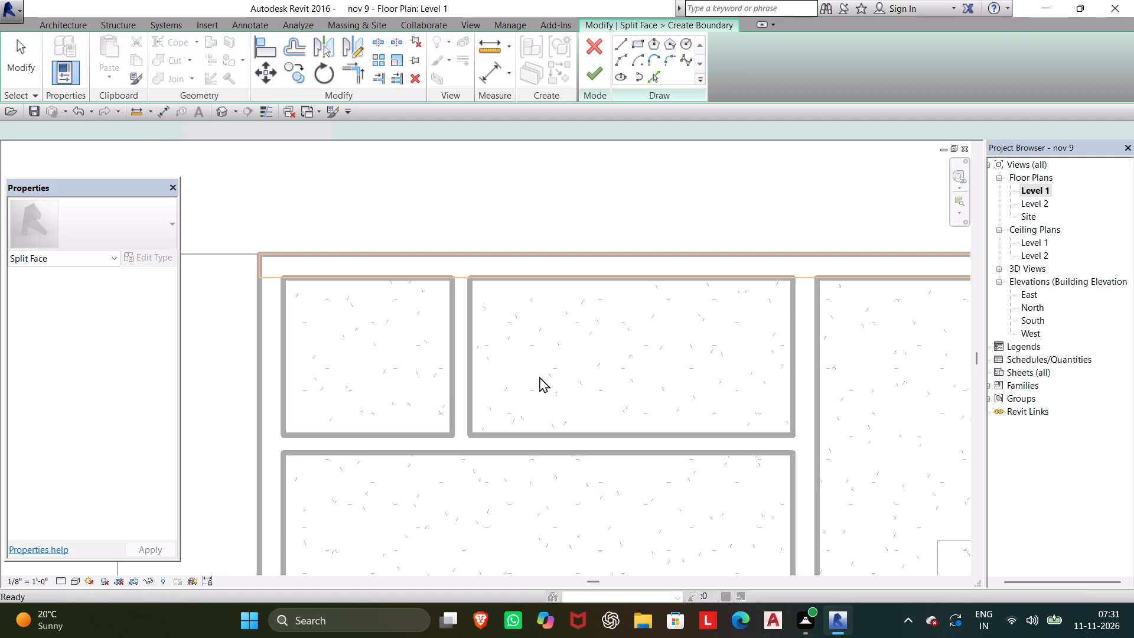
Pick the four wall edges enclosing the middle north room as split-face boundary lines.
left_click(660, 80)
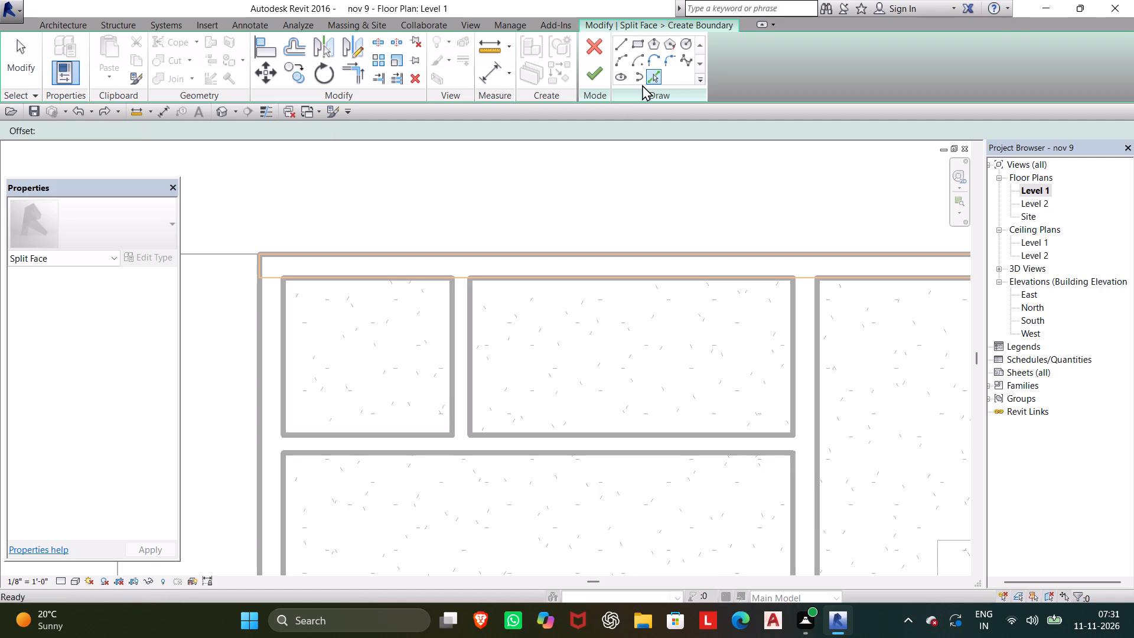
left_click(651, 82)
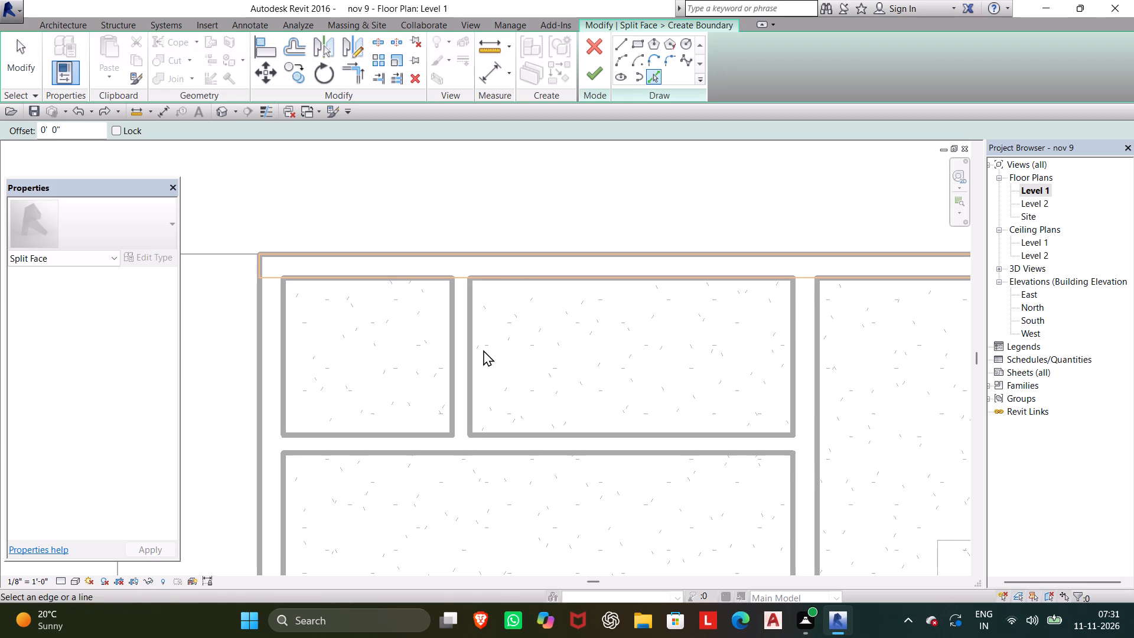
scroll(477, 340, "up", 4)
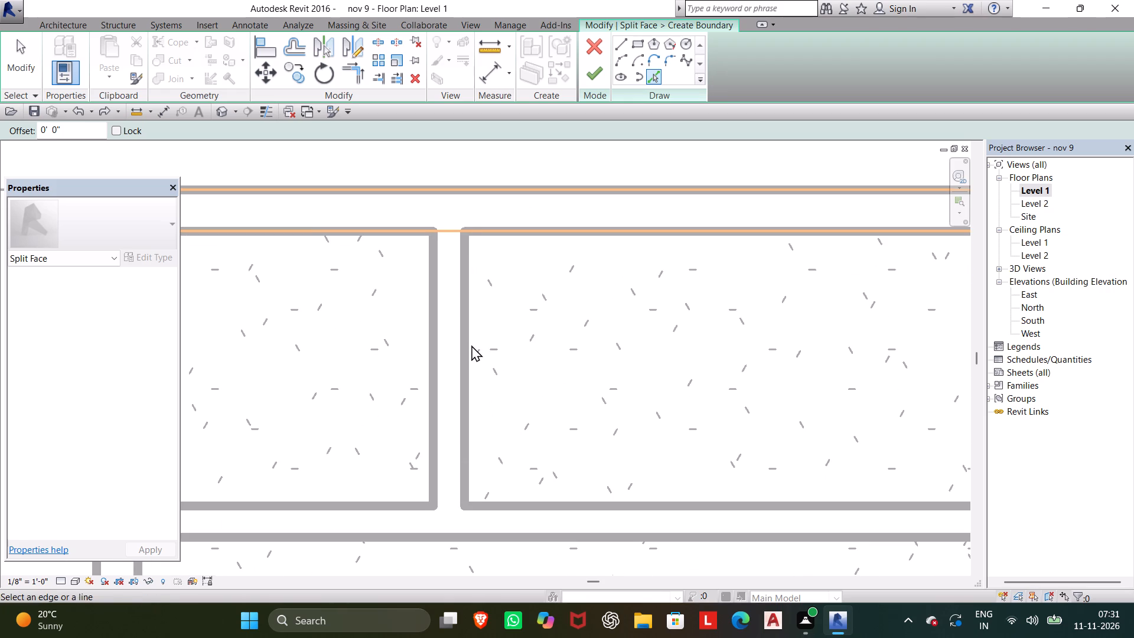
left_click(462, 345)
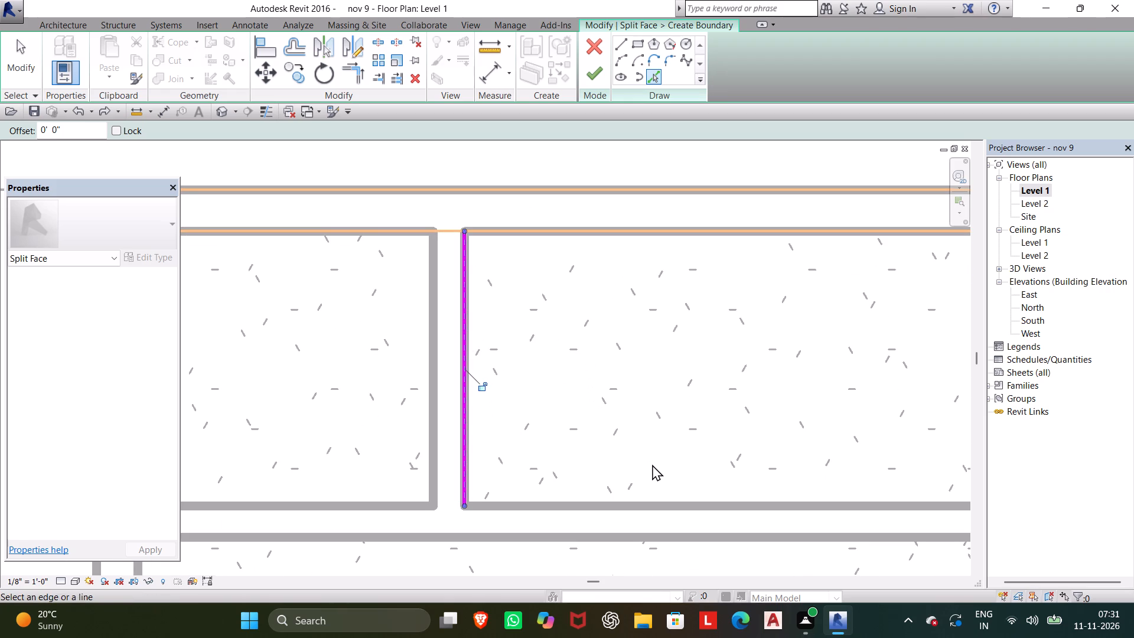
scroll(653, 461, "down", 4)
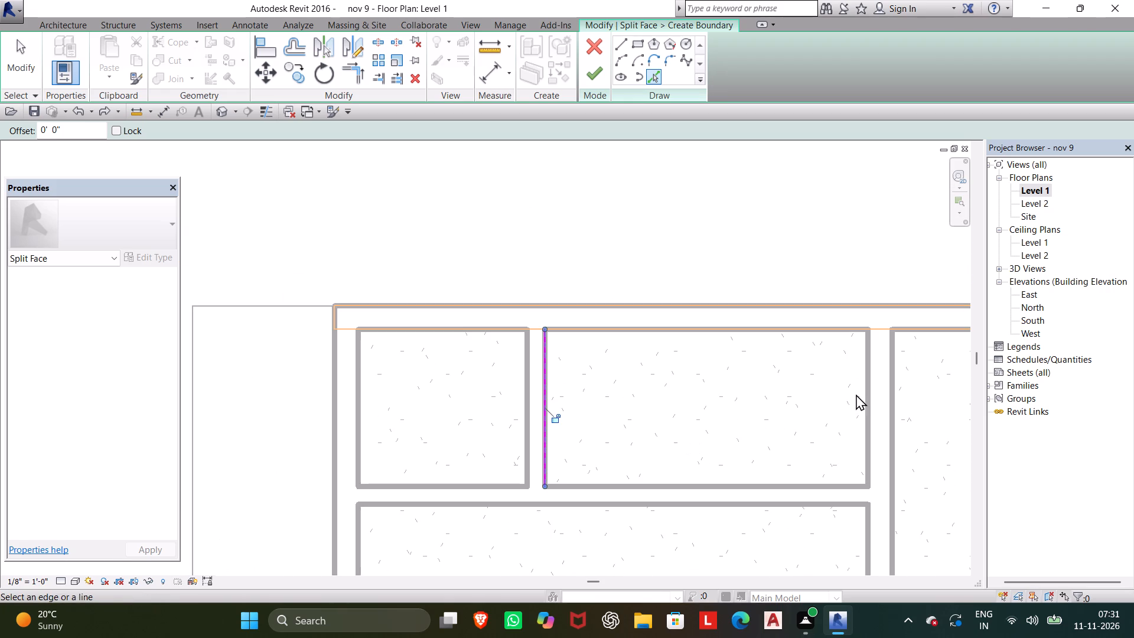
scroll(868, 394, "down", 4)
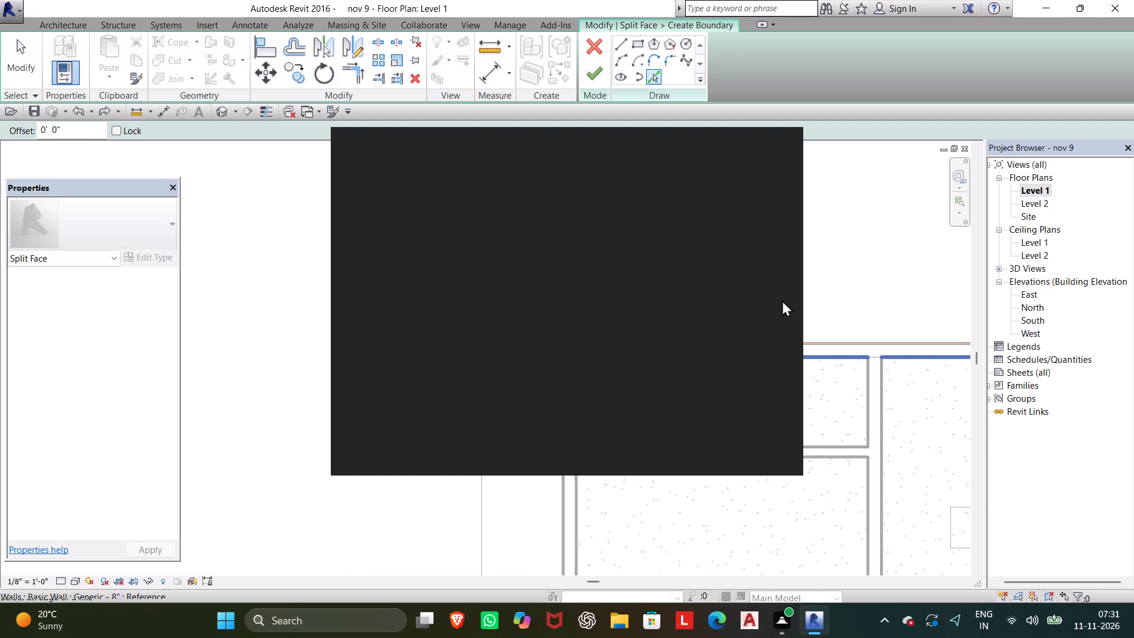
left_click(775, 148)
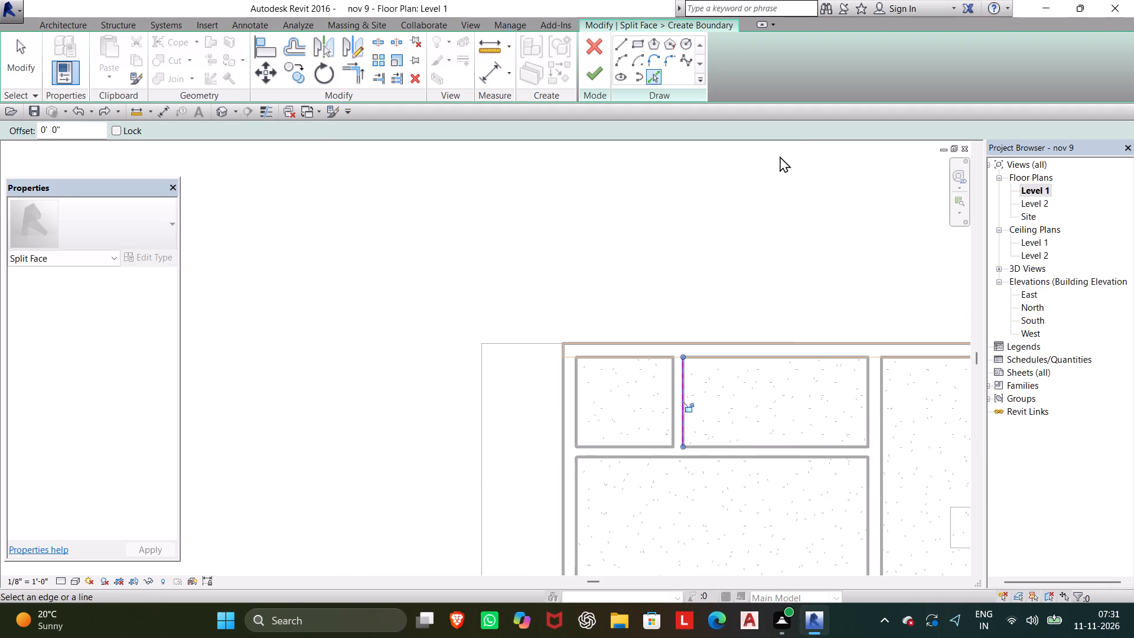
left_click_drag(739, 445, 742, 440)
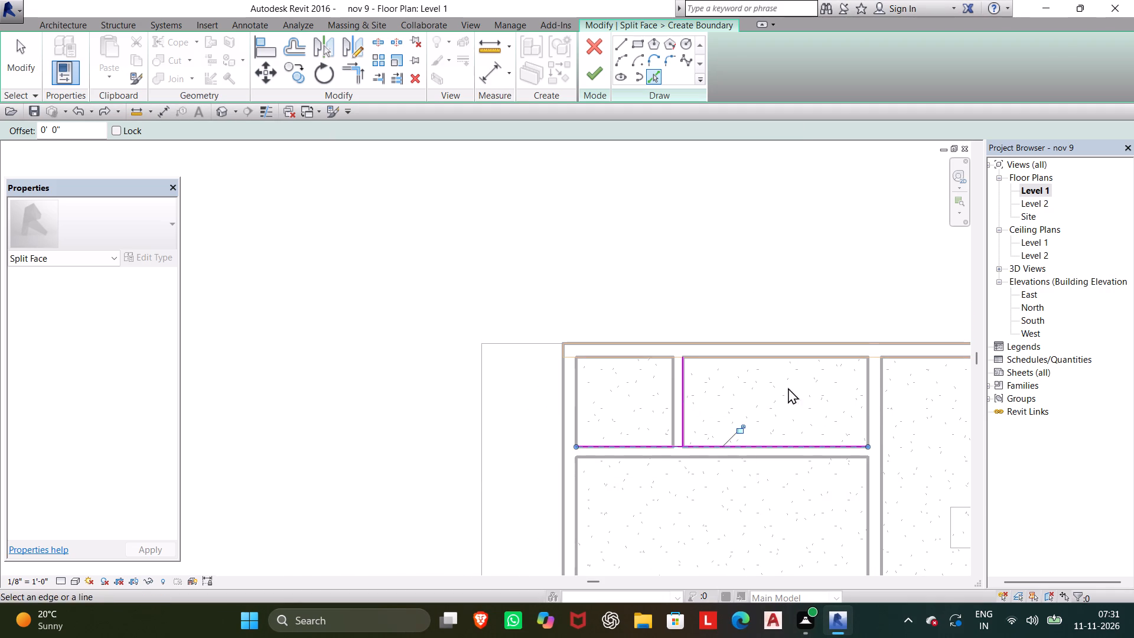
left_click(871, 403)
left_click(799, 358)
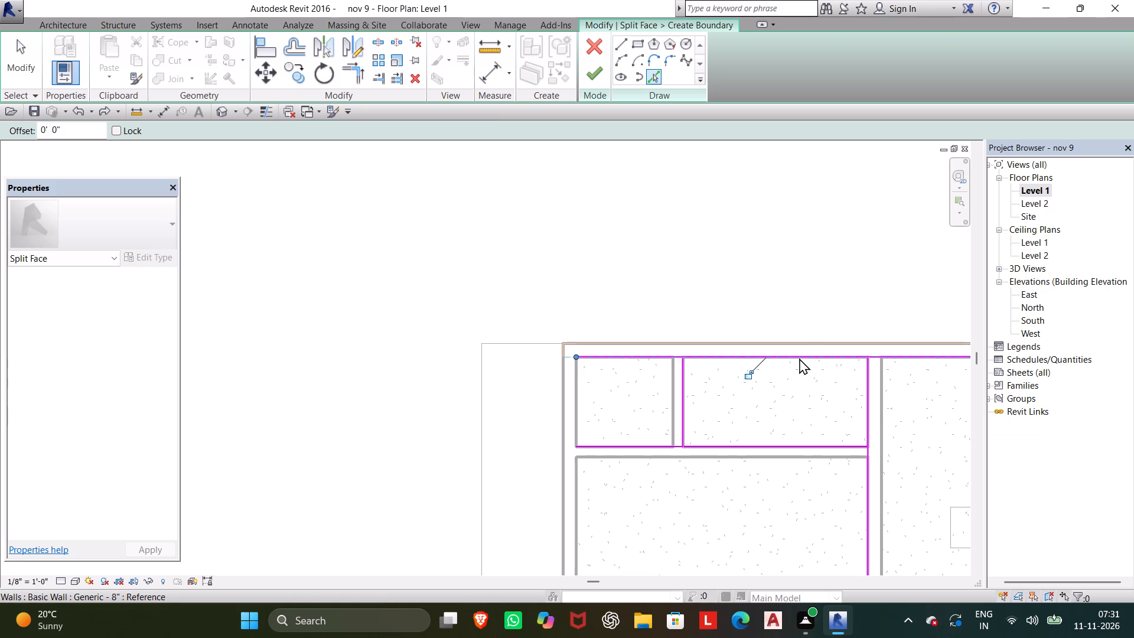
Trim the picked boundary lines to corners so they form a closed rectangle around the middle north room.
left_click(351, 70)
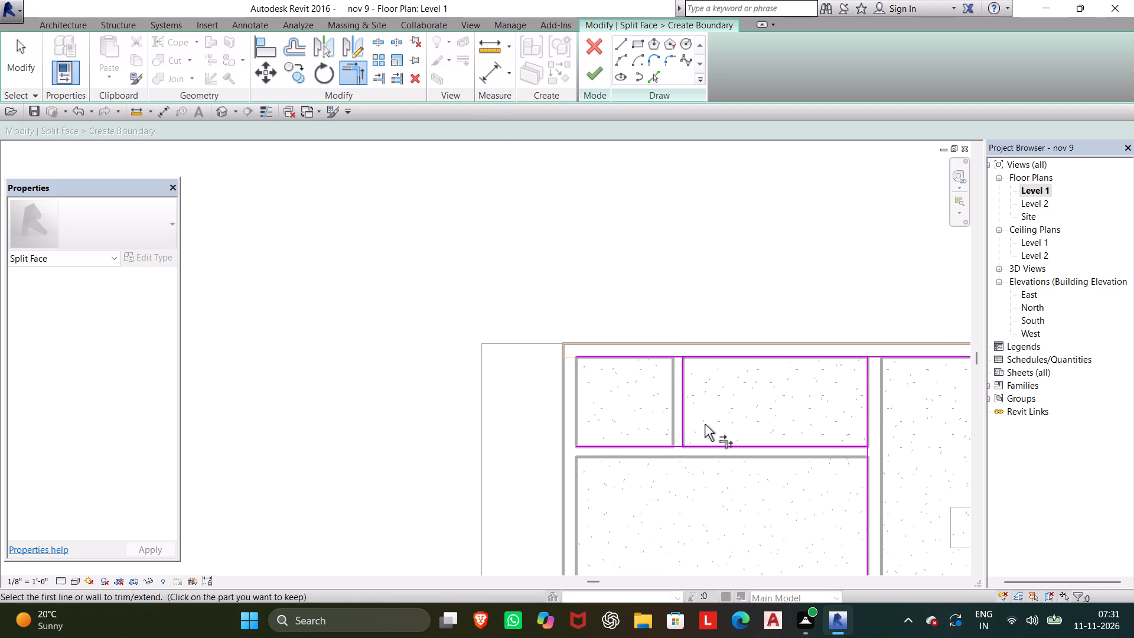
left_click(686, 402)
left_click(721, 358)
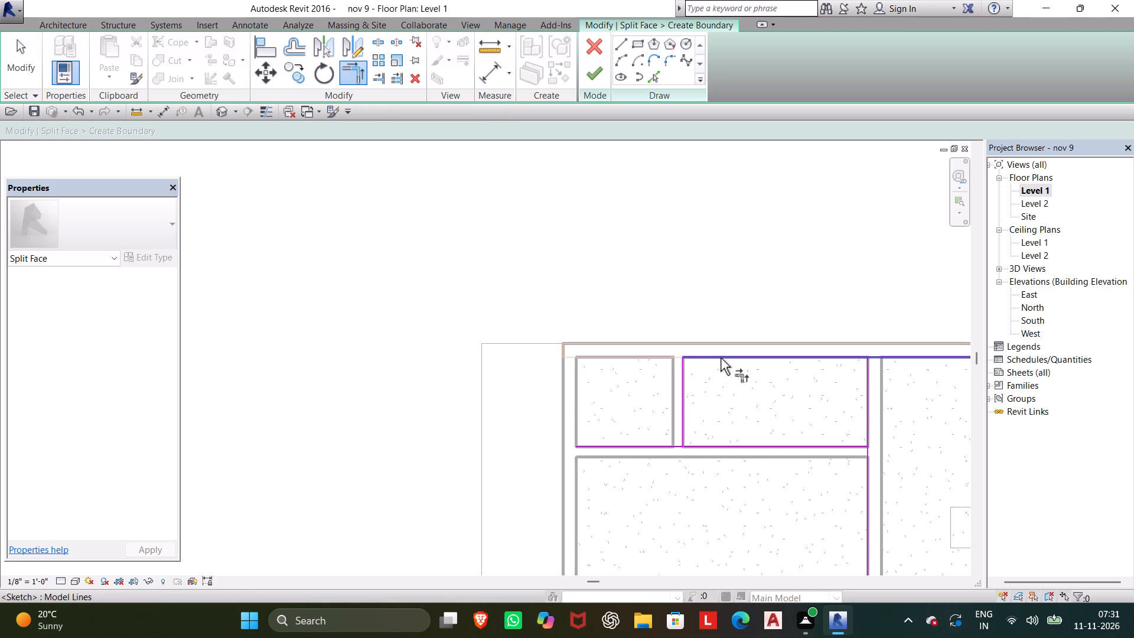
left_click(754, 446)
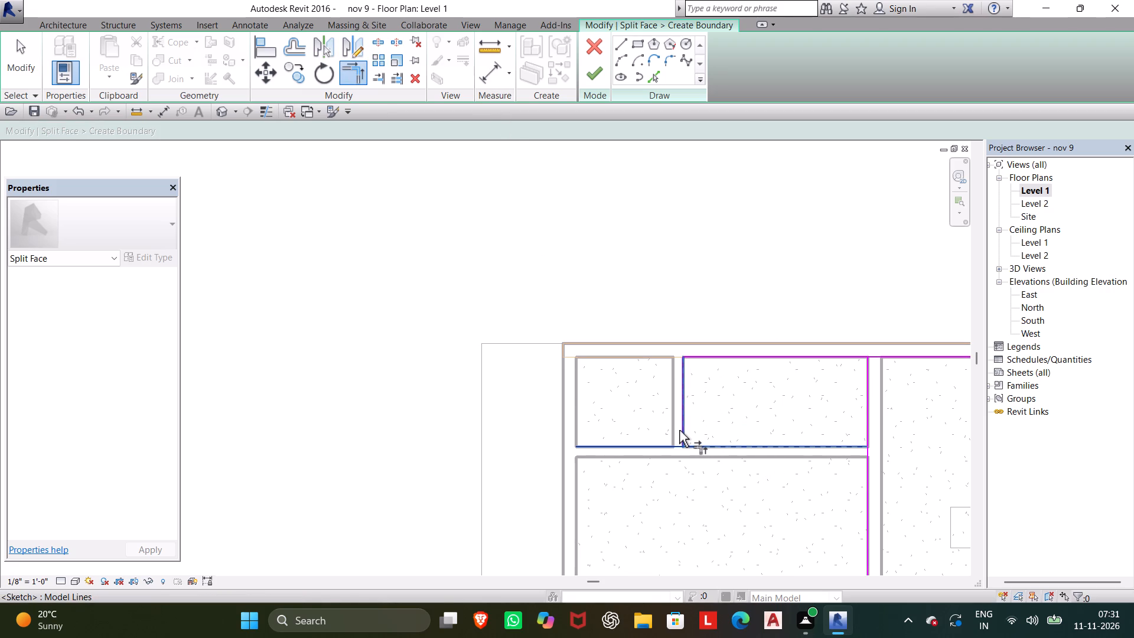
left_click(683, 430)
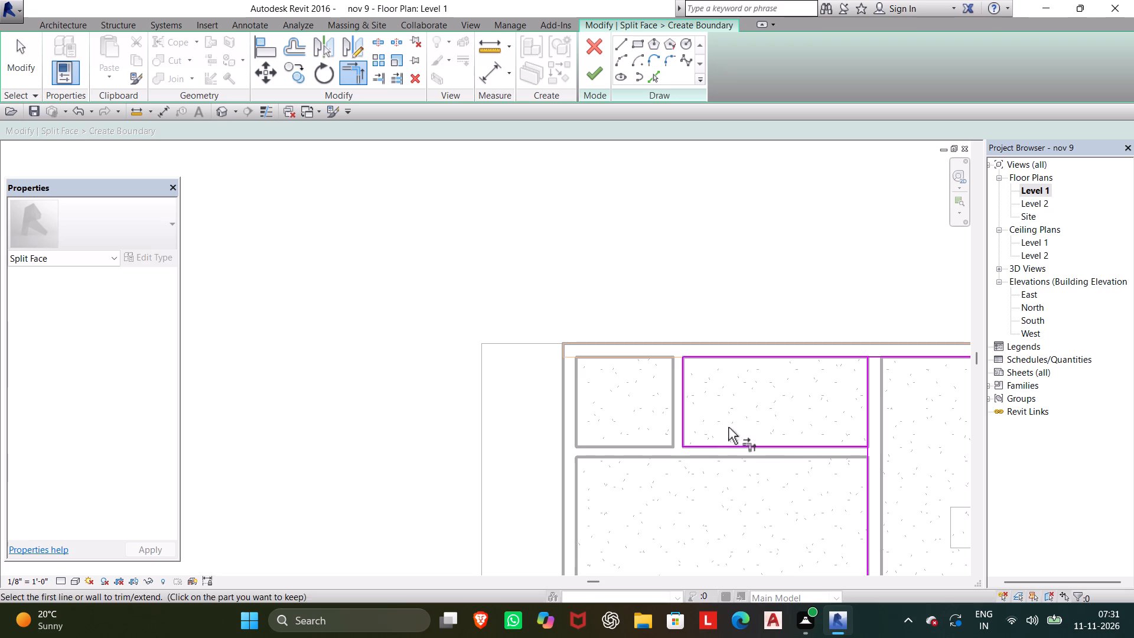
left_click(796, 451)
left_click(863, 432)
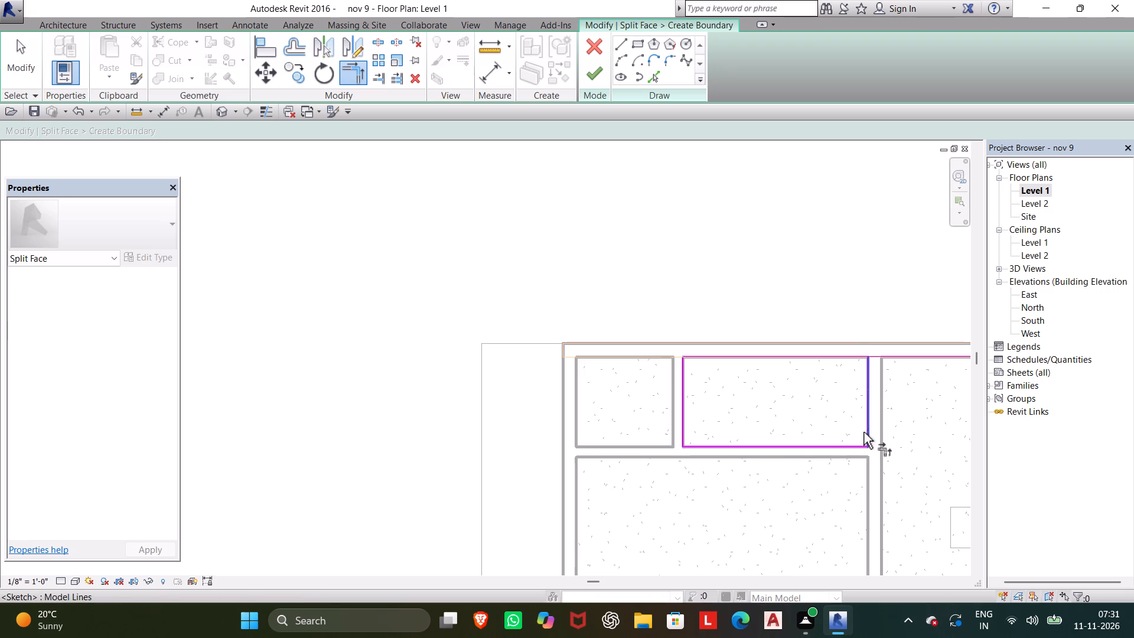
left_click(823, 356)
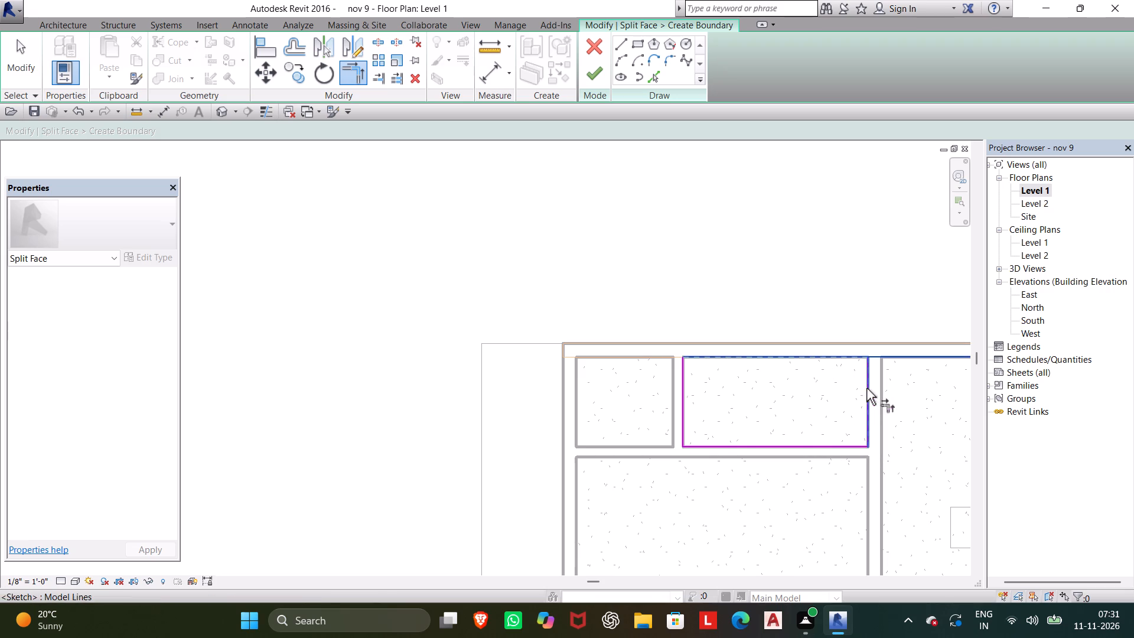
left_click(869, 388)
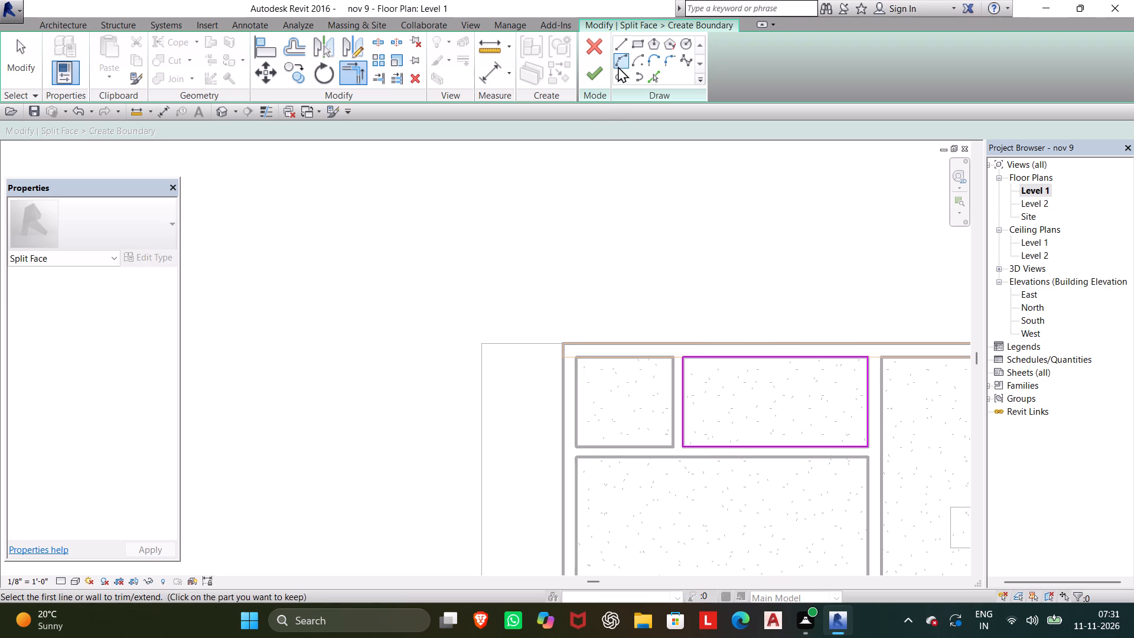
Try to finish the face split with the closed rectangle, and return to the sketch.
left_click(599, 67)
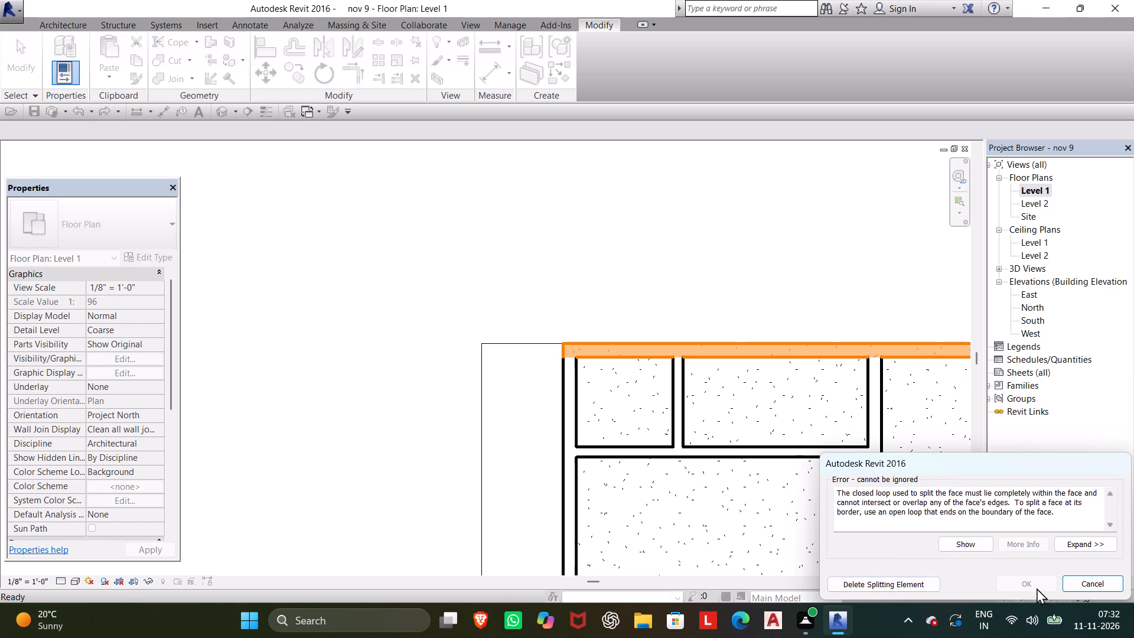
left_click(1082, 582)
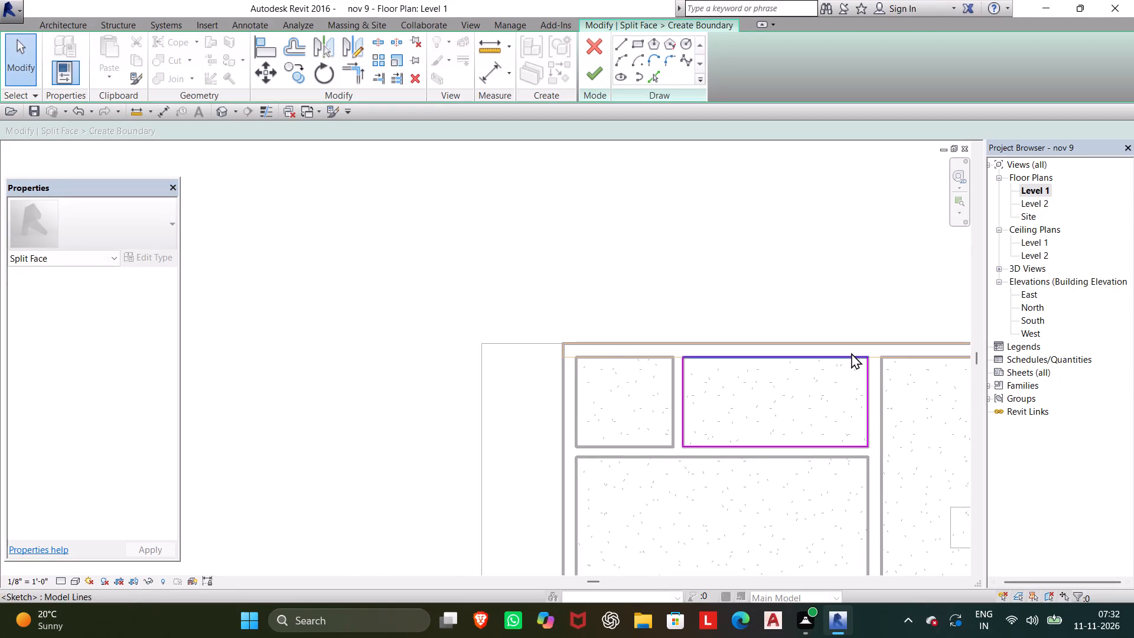
Delete the rectangle's north line along the existing face edge, keeping the other three boundary lines.
scroll(852, 352, "up", 7)
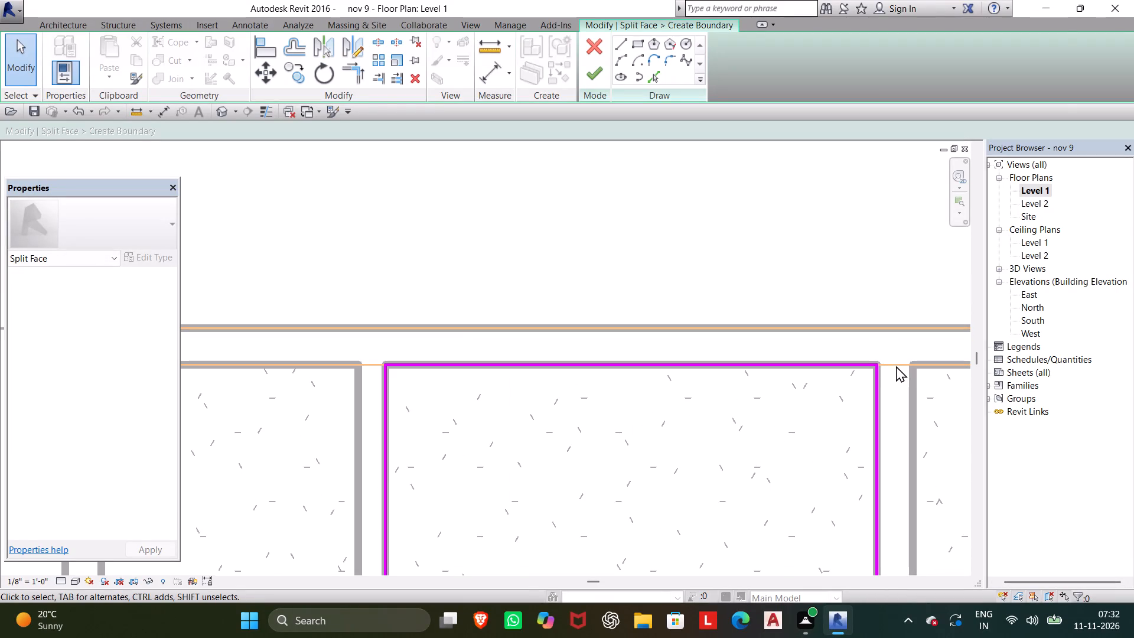
left_click(892, 362)
left_click(892, 362)
scroll(674, 395, "up", 3)
left_click_drag(674, 395, 666, 378)
scroll(629, 323, "up", 4)
scroll(625, 329, "down", 8)
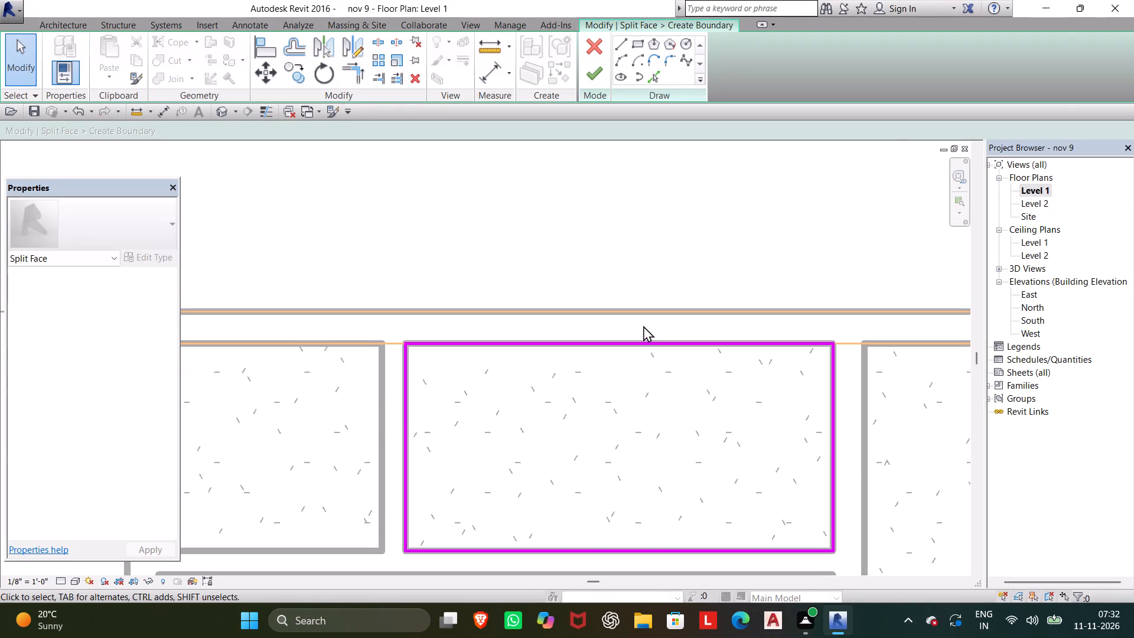
middle_click_drag(647, 320, 545, 287)
scroll(613, 288, "down", 3)
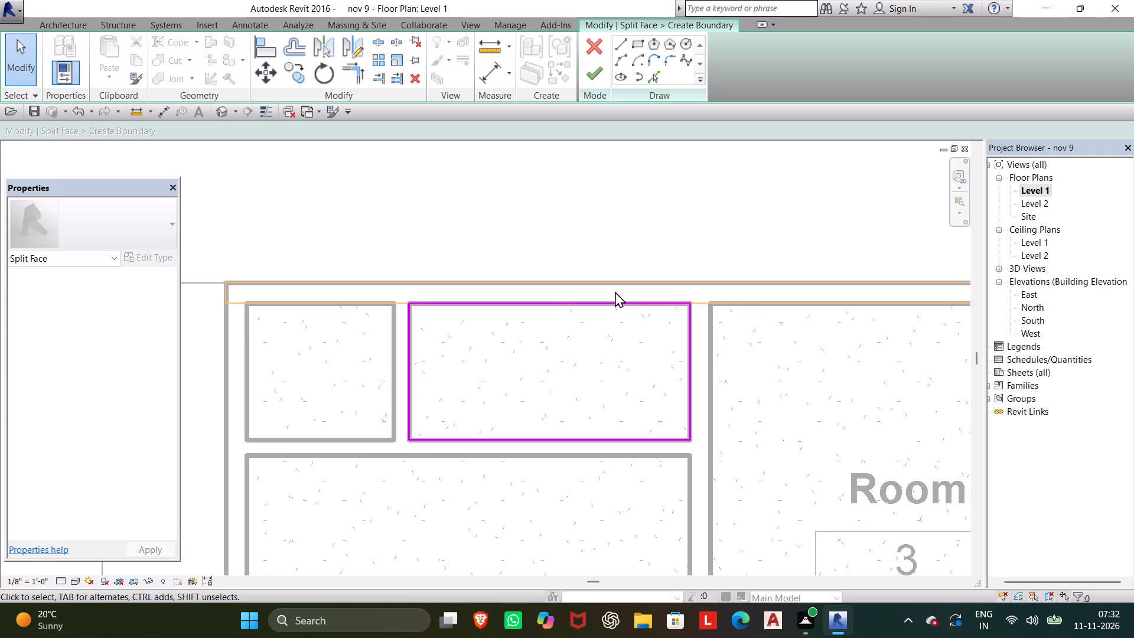
left_click(698, 300)
left_click(698, 299)
left_click(643, 305)
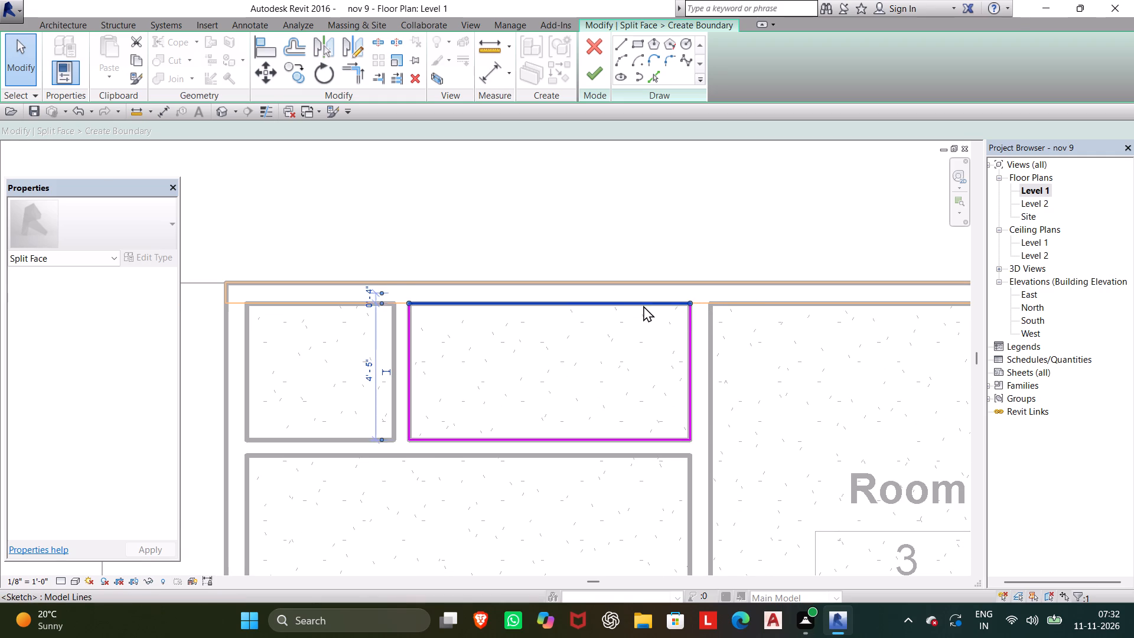
scroll(640, 304, "up", 9)
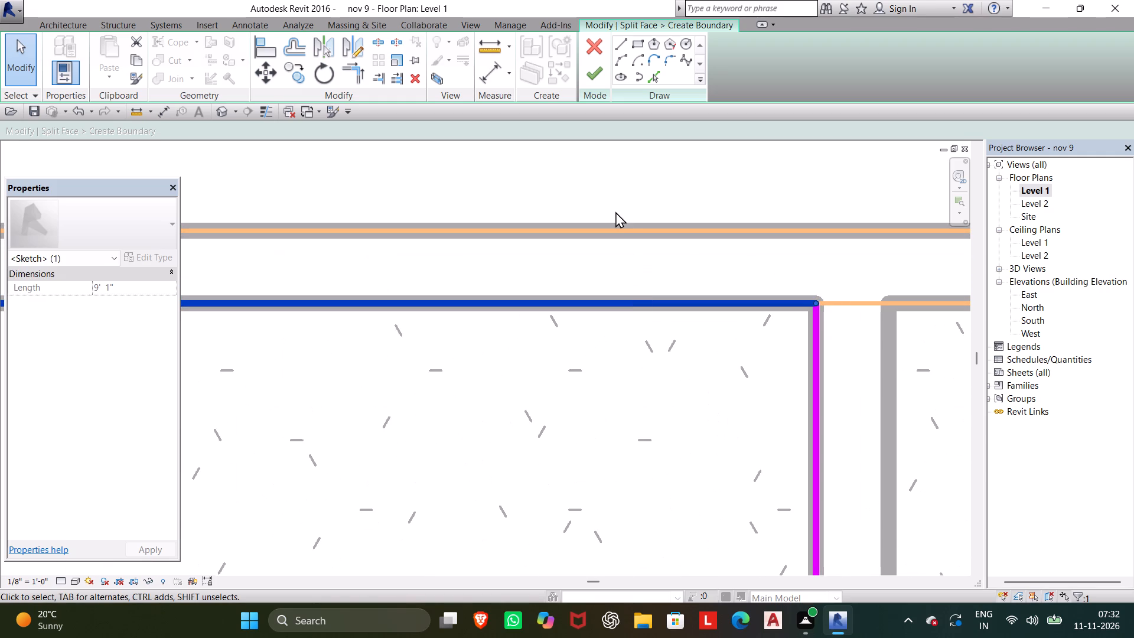
key("Delete")
Move the north end of the east boundary line slightly south, shortening the line to 4' 4 3/4".
scroll(615, 219, "down", 6)
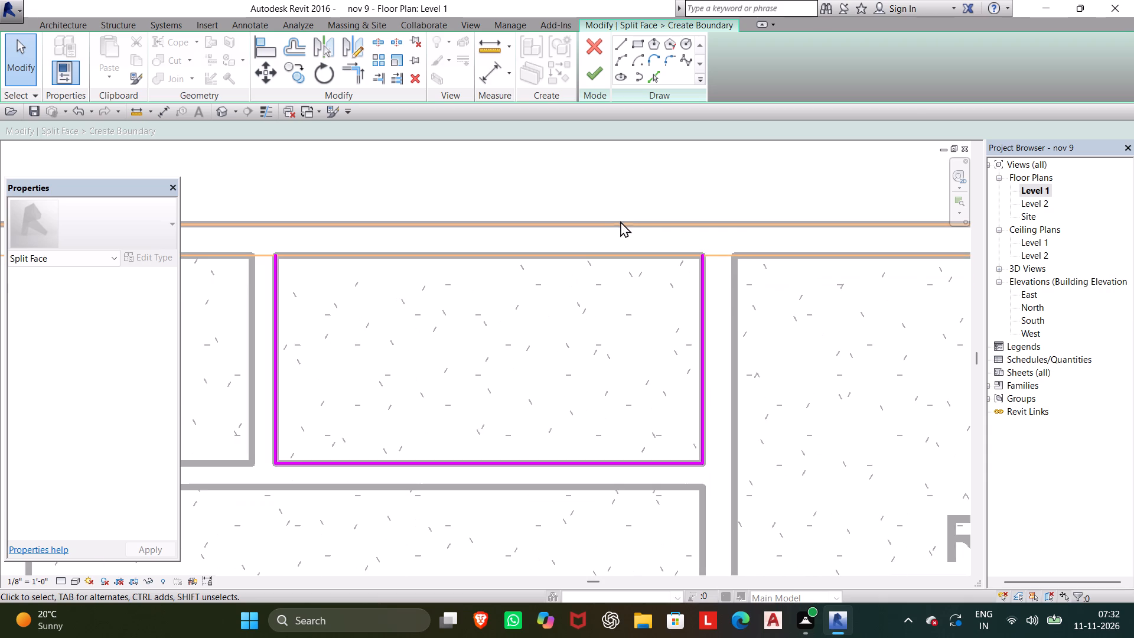
scroll(709, 248, "up", 18)
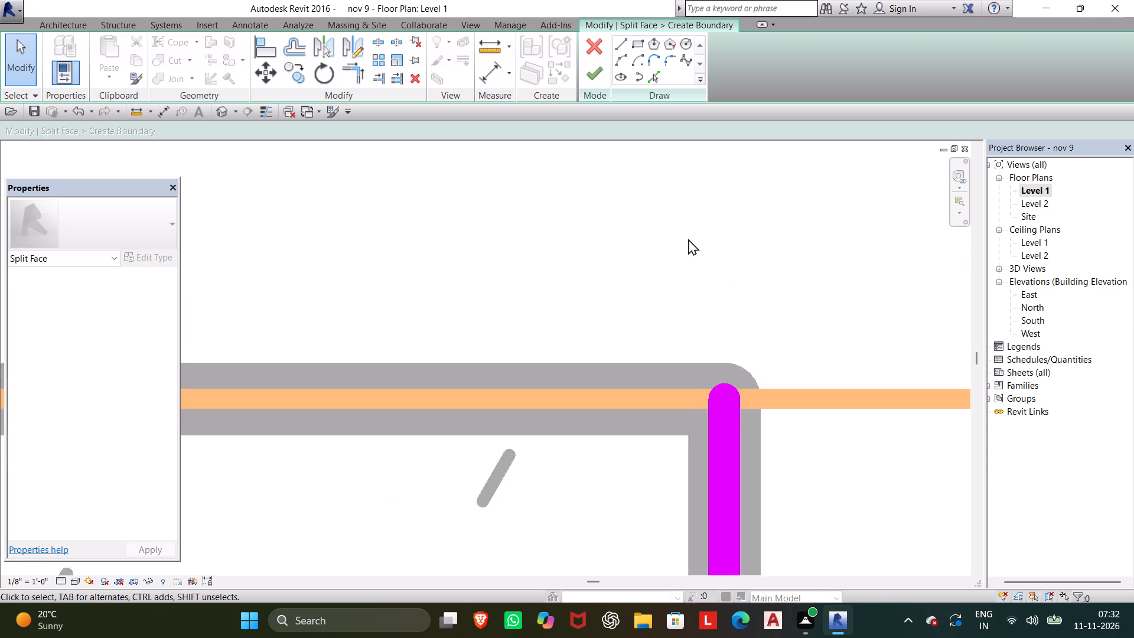
left_click(719, 411)
left_click(726, 418)
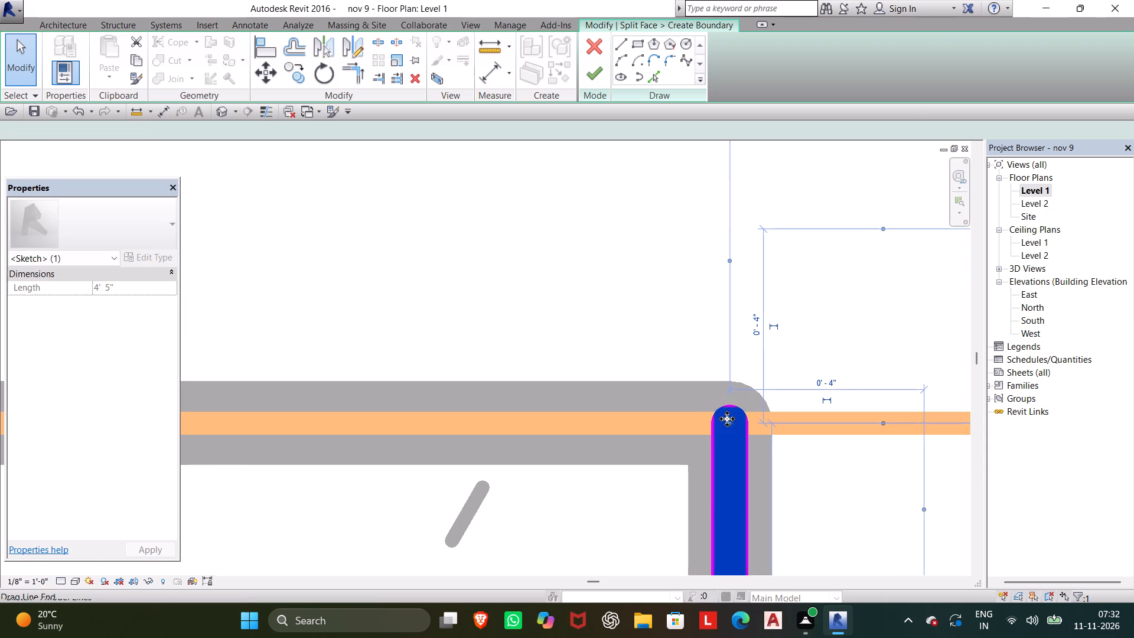
left_click_drag(731, 424, 734, 436)
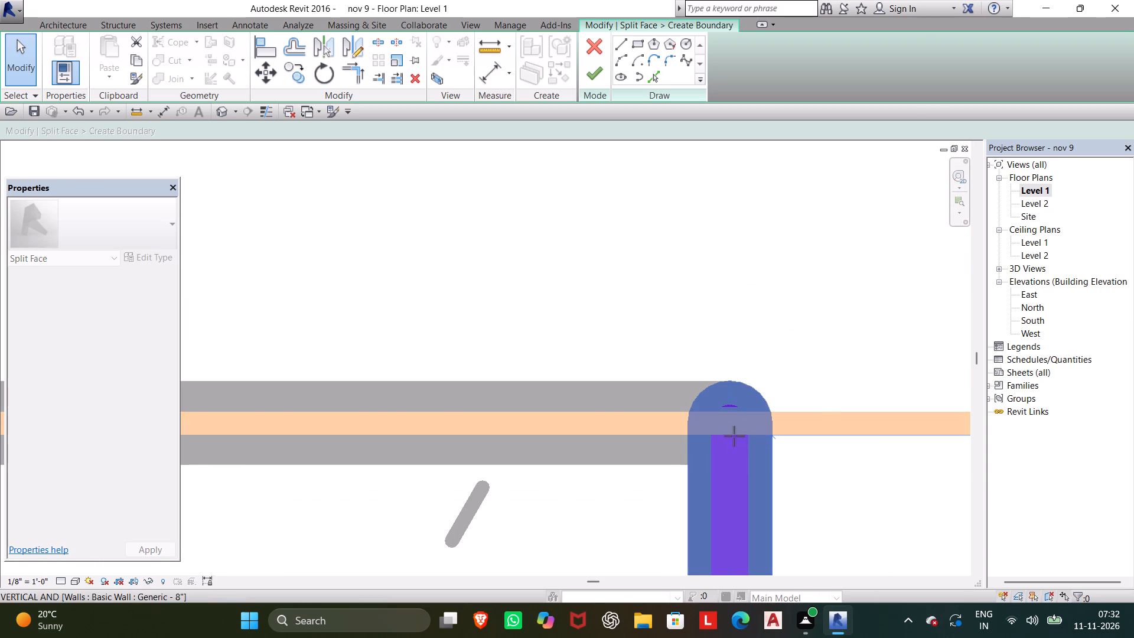
left_click_drag(734, 436, 734, 435)
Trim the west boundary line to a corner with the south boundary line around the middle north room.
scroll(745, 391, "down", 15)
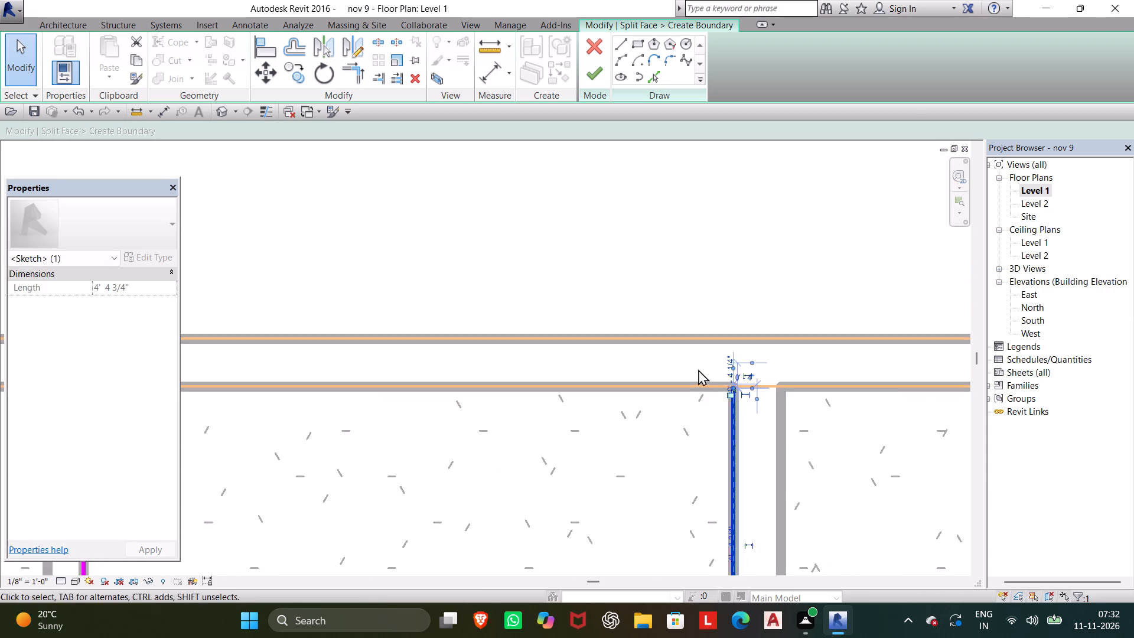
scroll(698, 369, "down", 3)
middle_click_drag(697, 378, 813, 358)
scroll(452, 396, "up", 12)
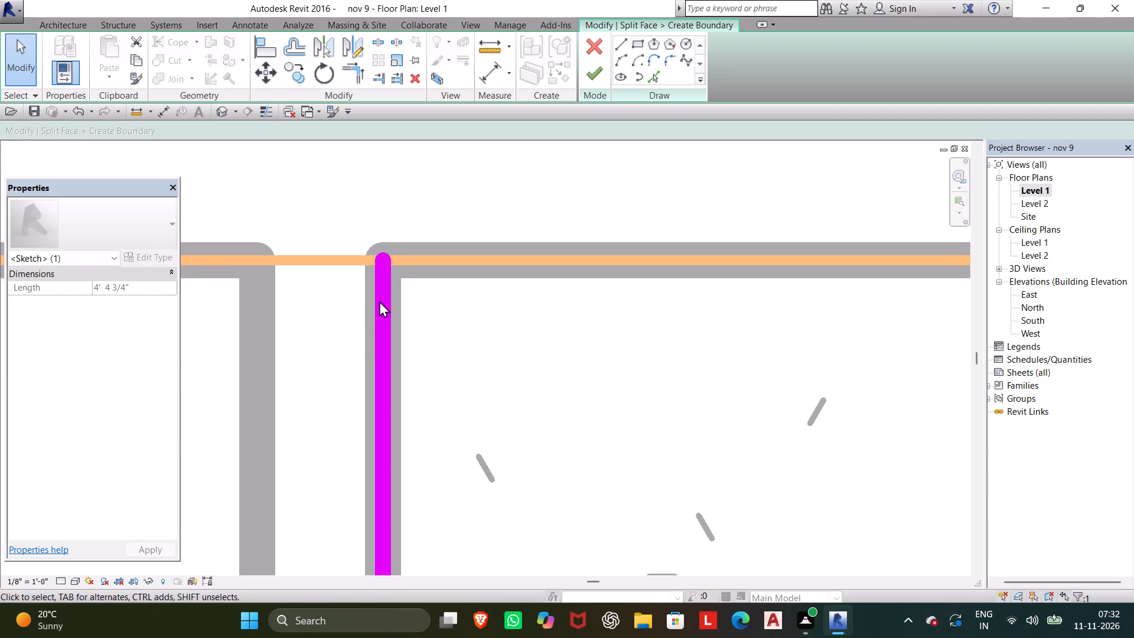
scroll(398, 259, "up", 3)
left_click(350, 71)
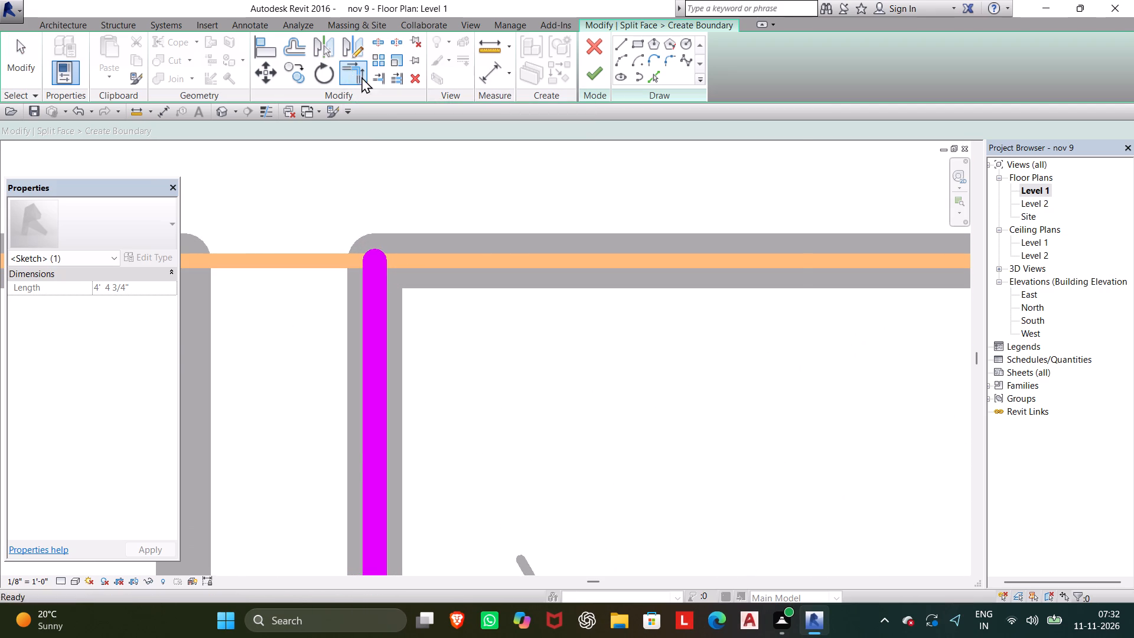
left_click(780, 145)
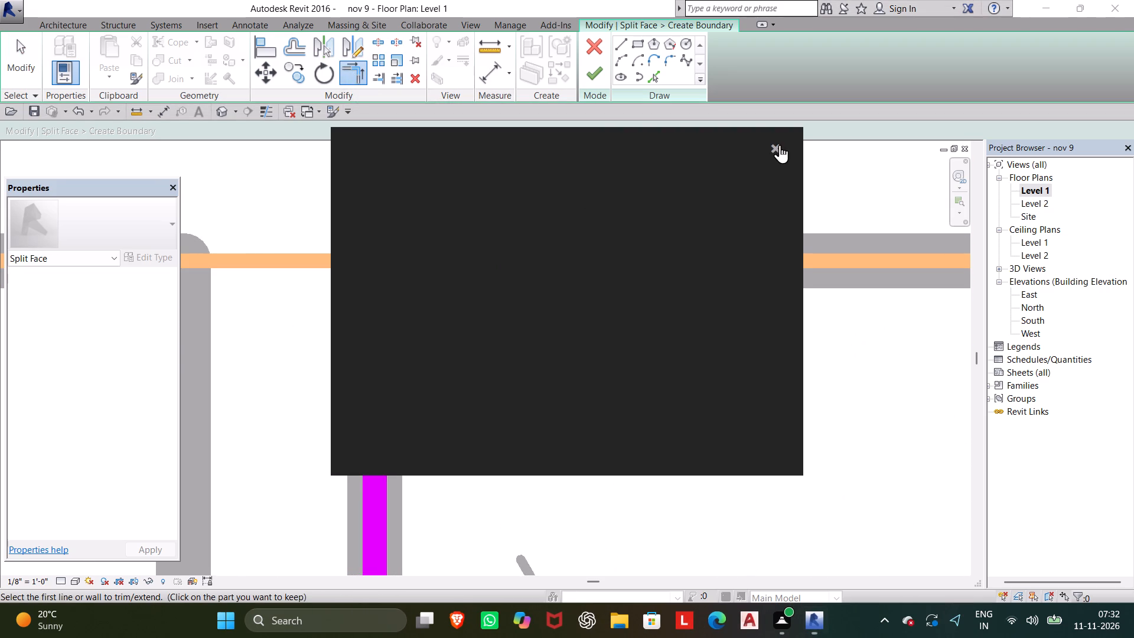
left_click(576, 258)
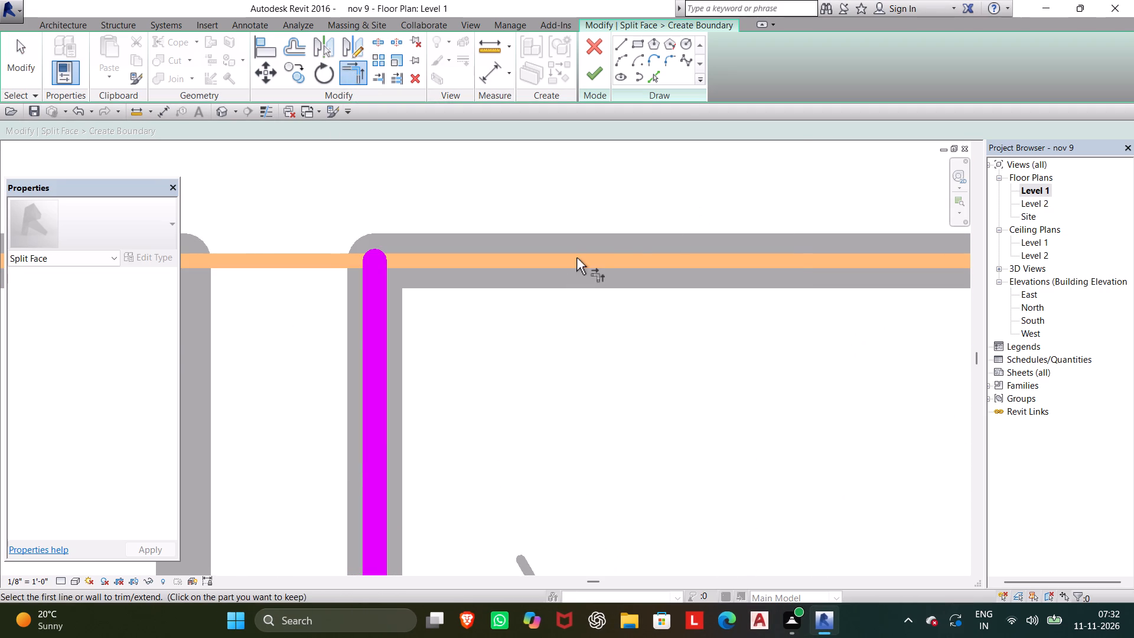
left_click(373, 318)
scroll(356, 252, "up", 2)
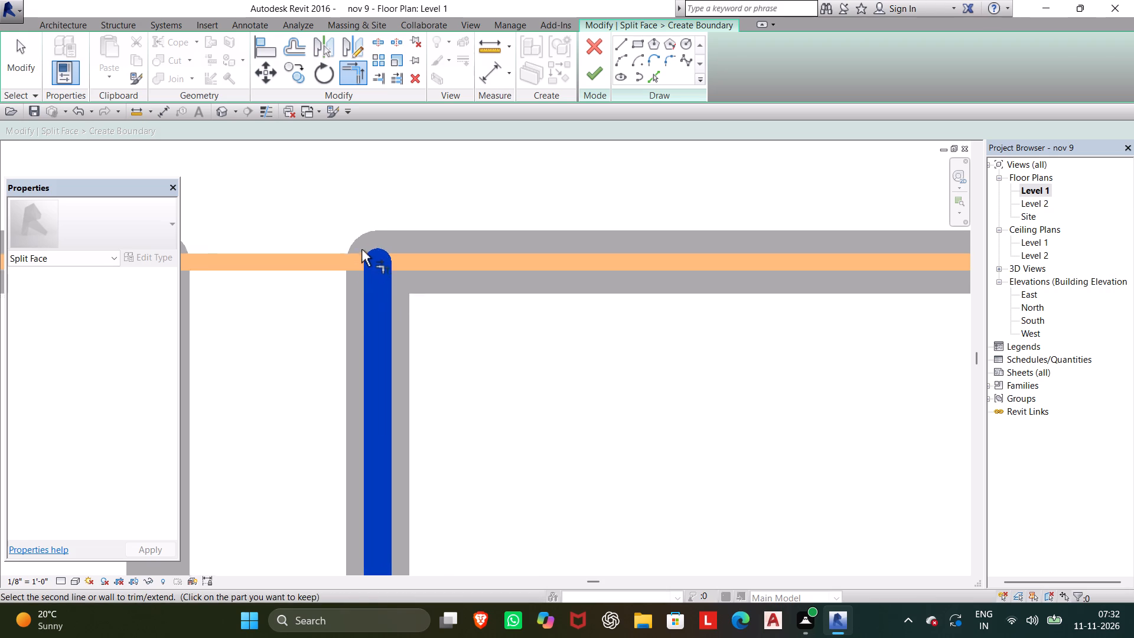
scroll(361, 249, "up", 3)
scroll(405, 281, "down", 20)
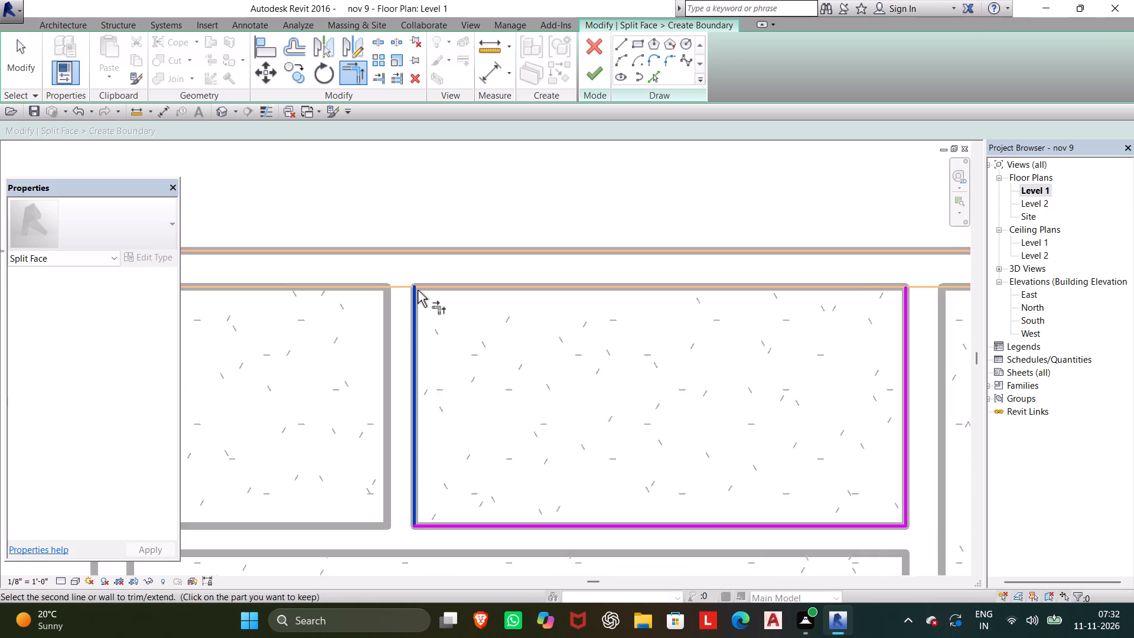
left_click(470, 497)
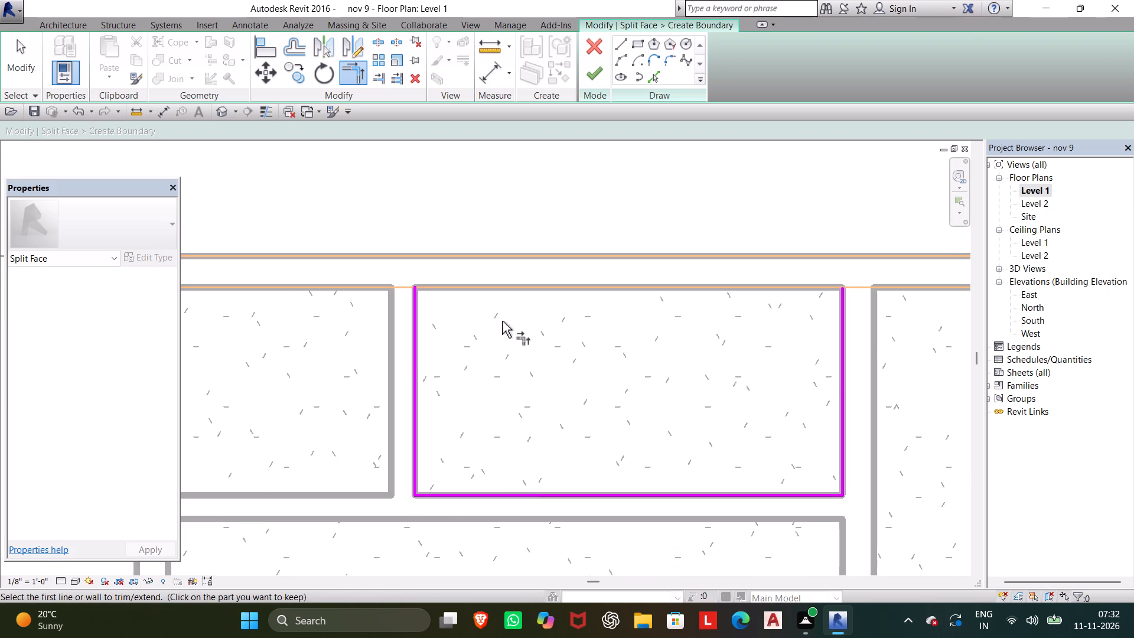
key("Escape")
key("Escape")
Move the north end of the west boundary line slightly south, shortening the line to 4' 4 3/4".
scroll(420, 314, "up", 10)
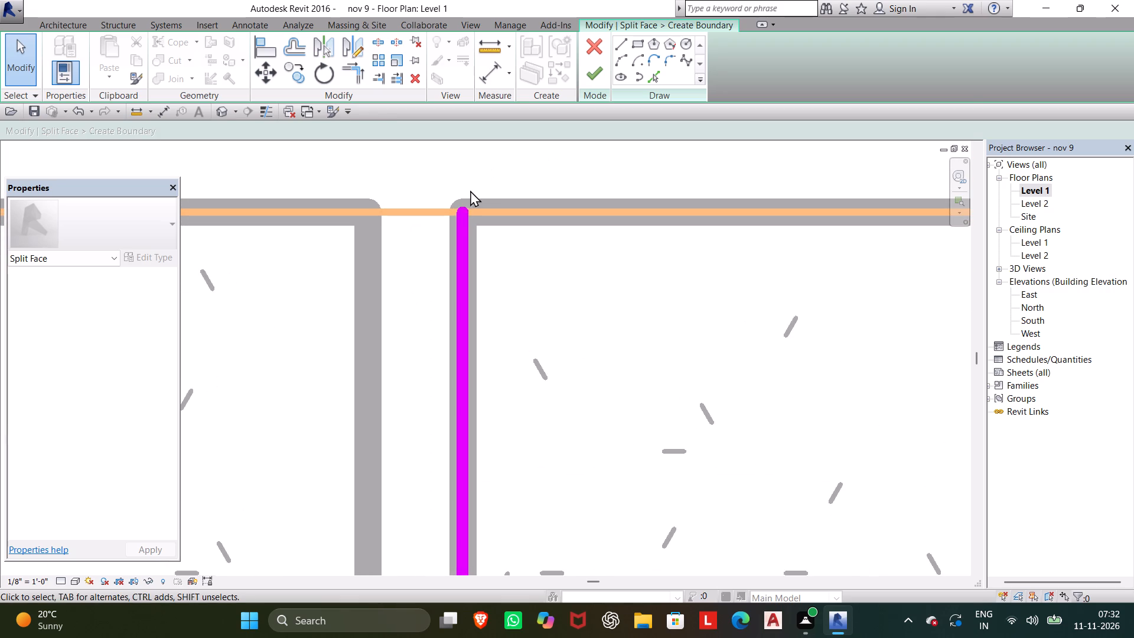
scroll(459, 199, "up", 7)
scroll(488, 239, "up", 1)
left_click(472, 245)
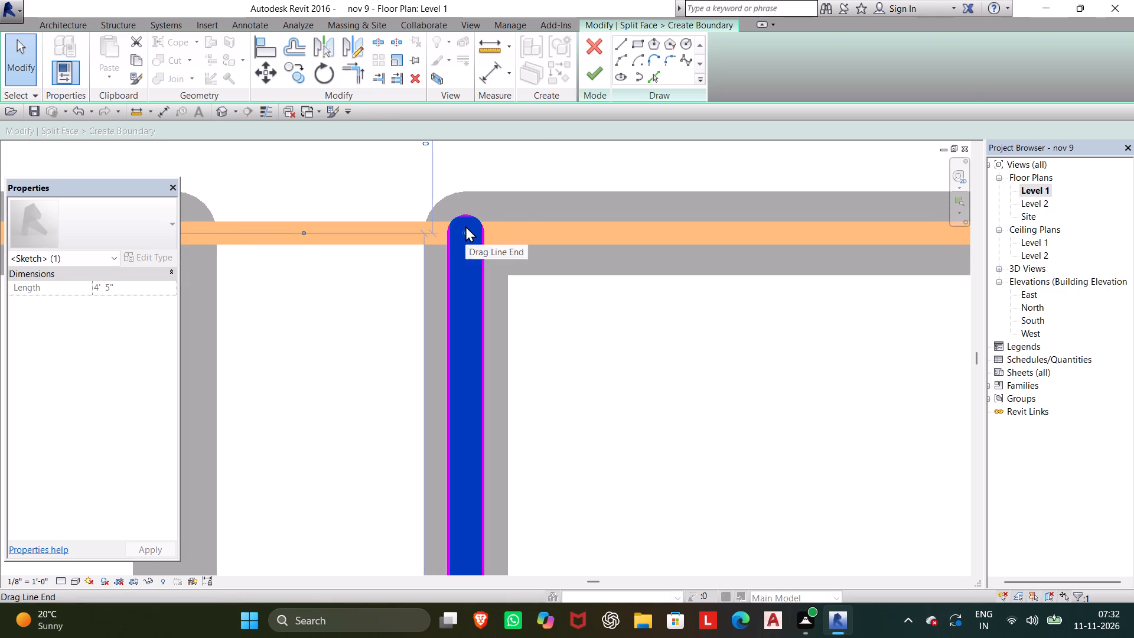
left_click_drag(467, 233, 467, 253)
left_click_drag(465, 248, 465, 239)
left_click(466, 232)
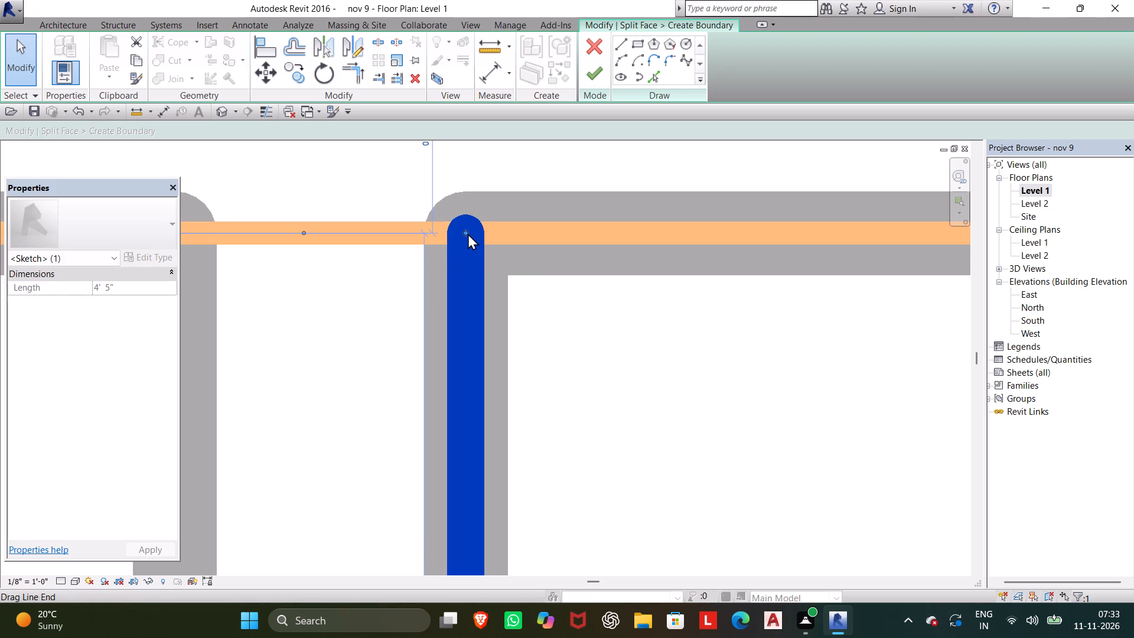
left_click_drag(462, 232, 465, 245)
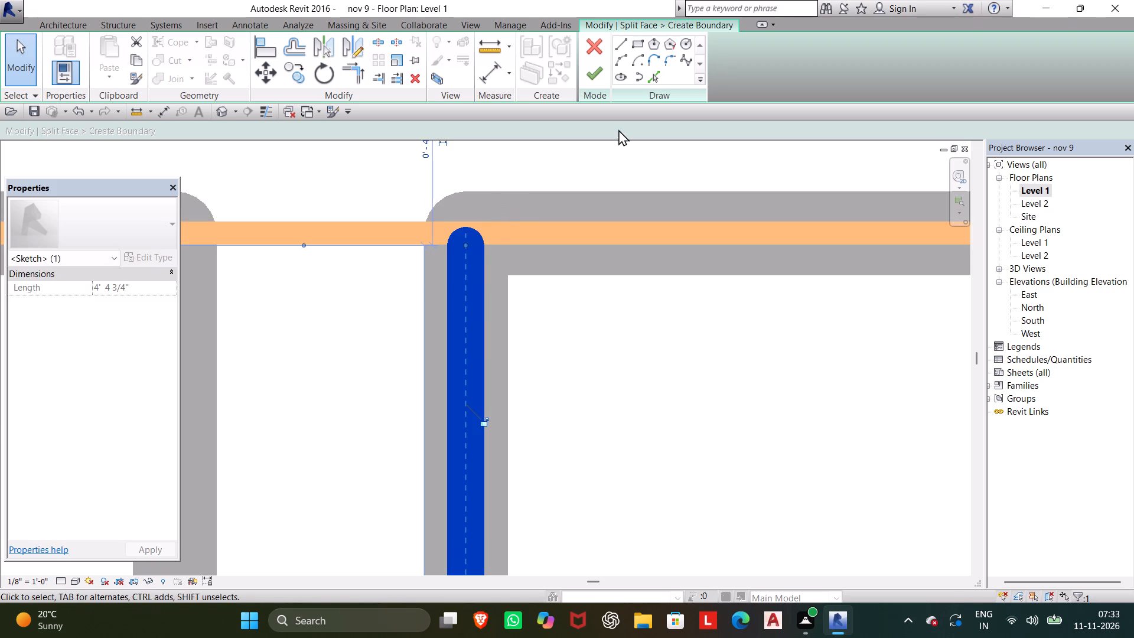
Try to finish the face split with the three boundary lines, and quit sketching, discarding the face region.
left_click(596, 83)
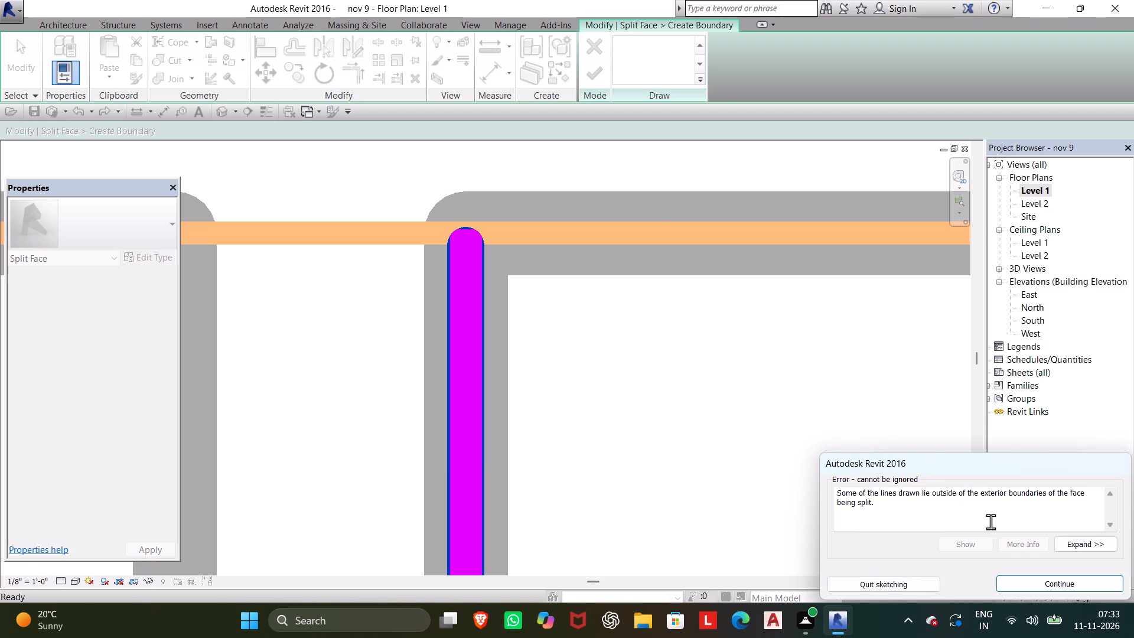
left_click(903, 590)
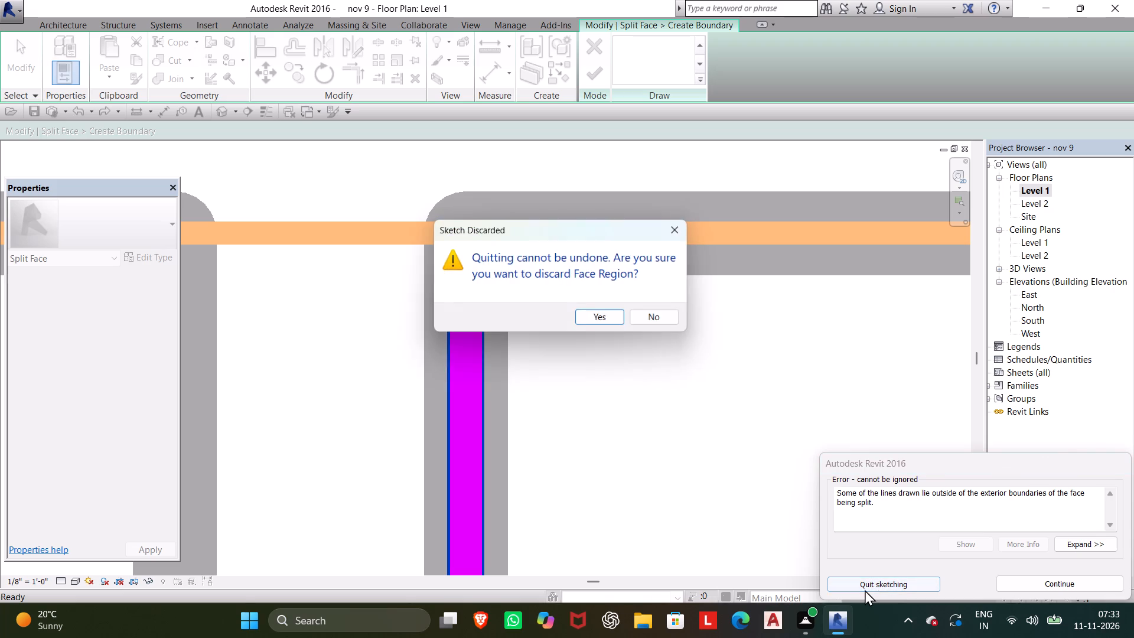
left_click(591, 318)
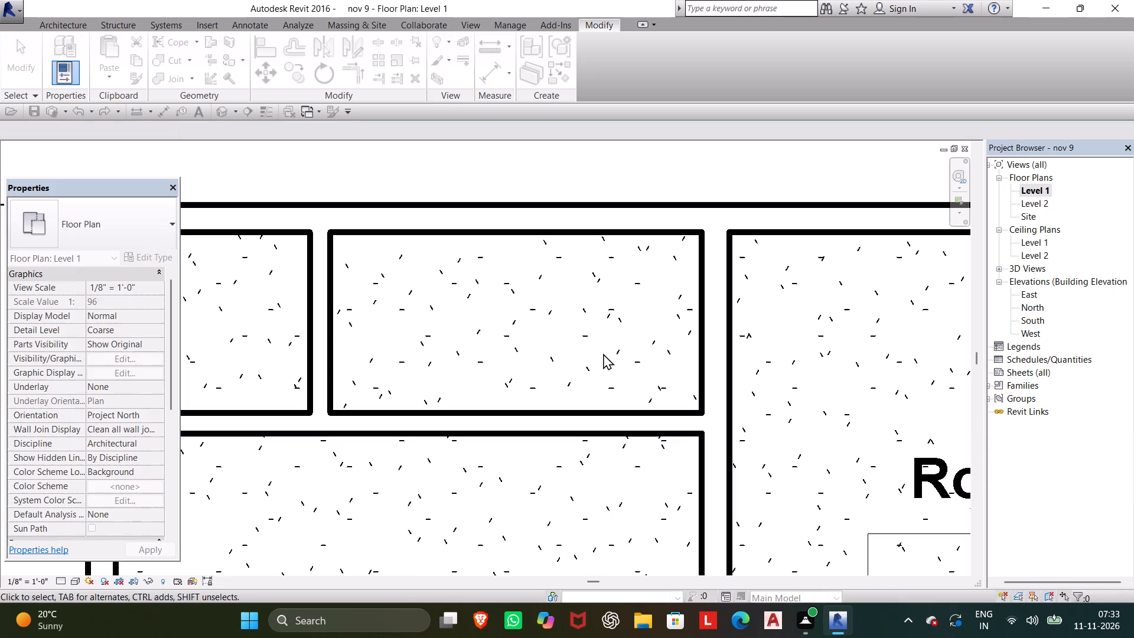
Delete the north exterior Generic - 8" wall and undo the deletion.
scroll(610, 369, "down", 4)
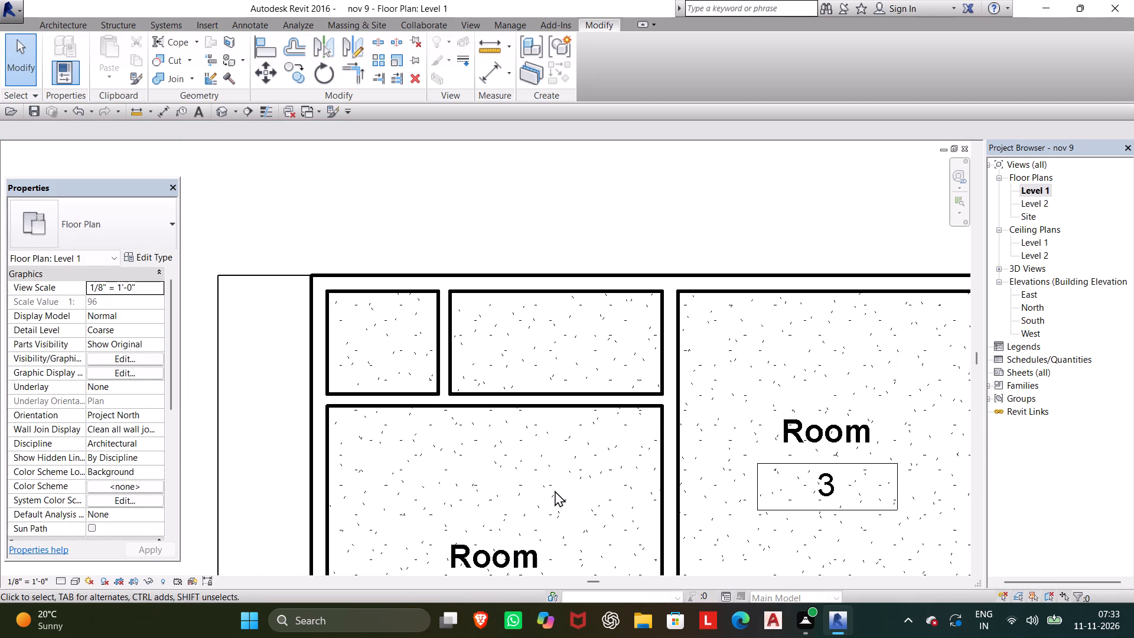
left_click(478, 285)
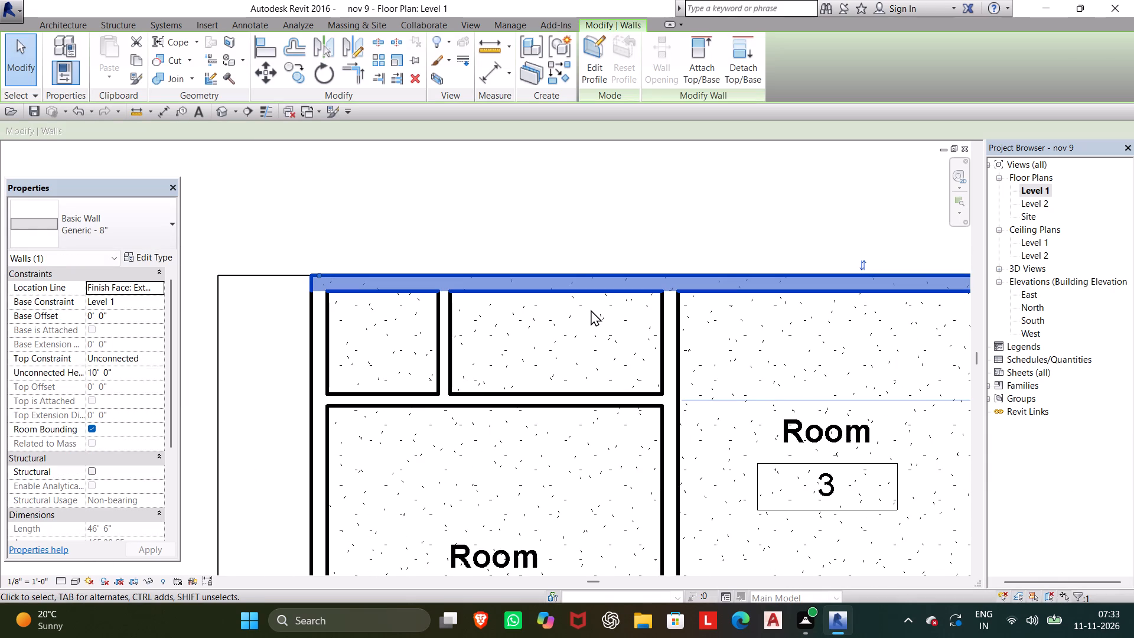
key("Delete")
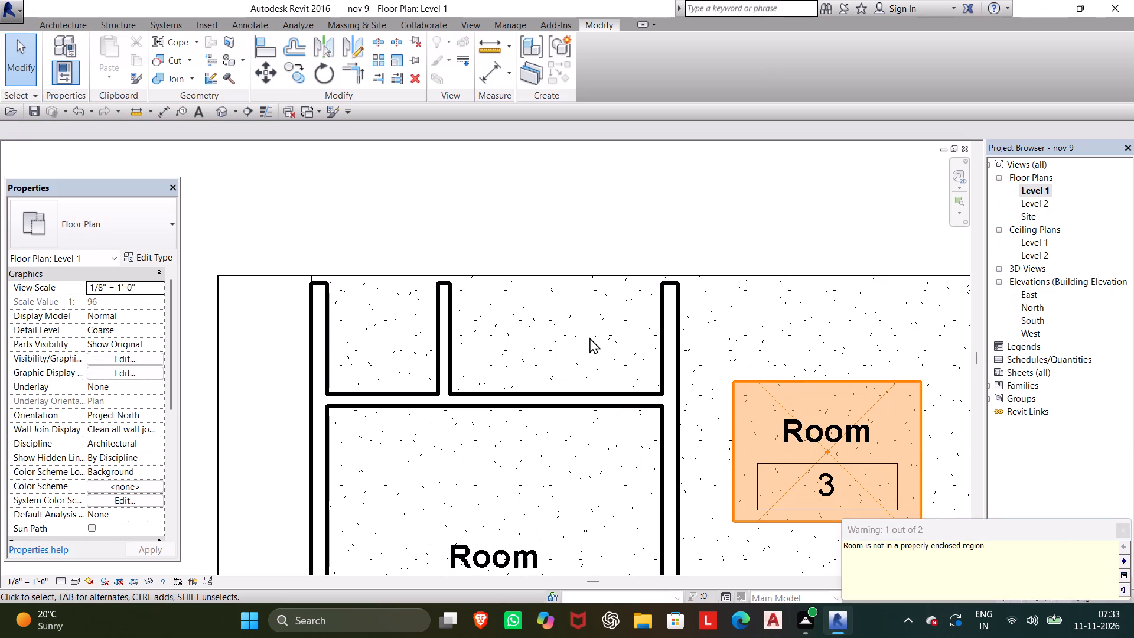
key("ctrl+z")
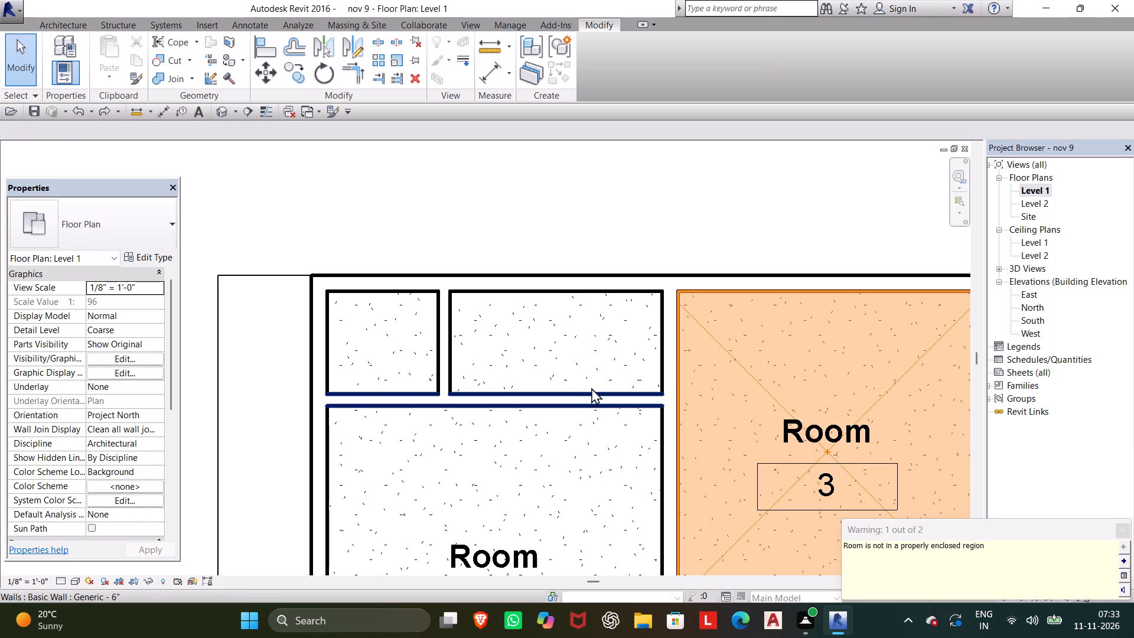
Delete the Room 3 tag and its room from the Level 1 plan.
scroll(591, 377, "down", 7)
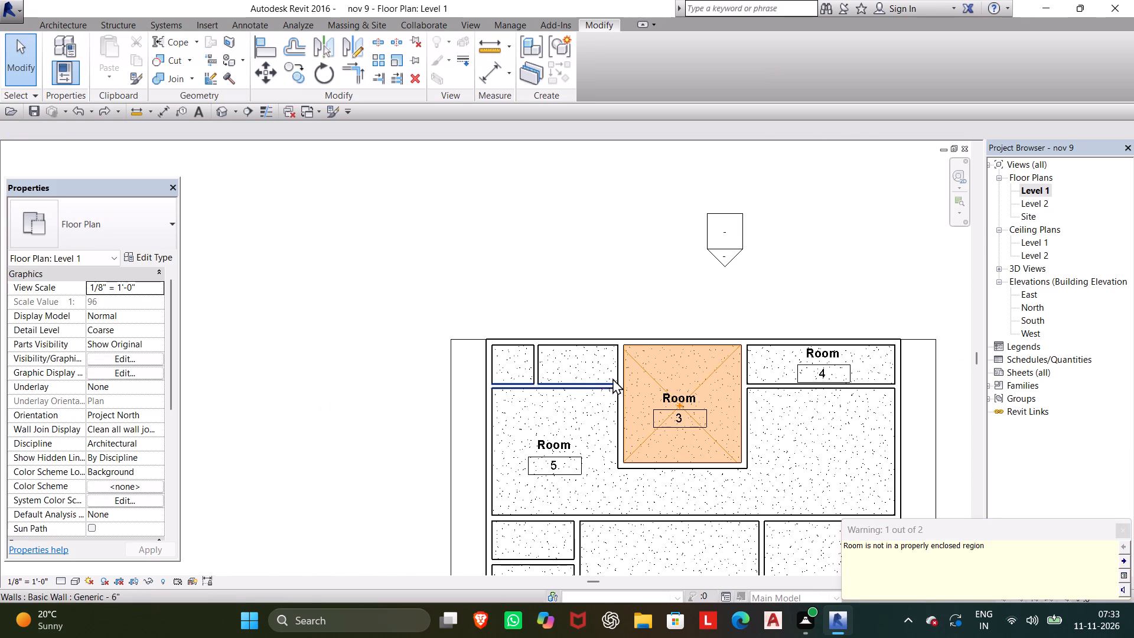
left_click(676, 405)
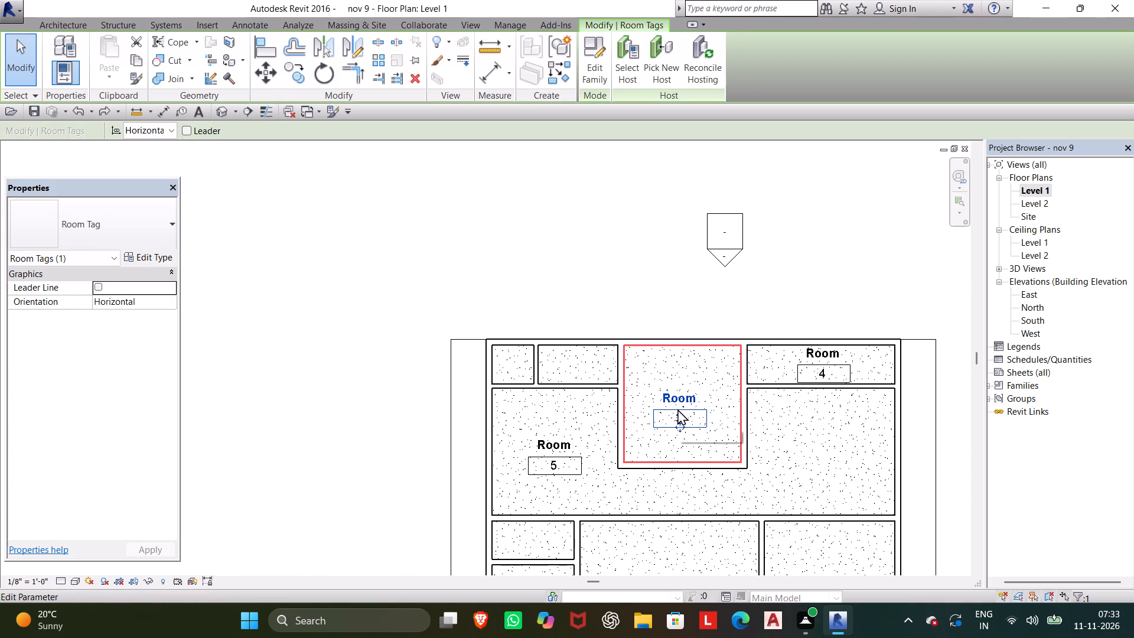
key("Delete")
left_click(677, 409)
key("Delete")
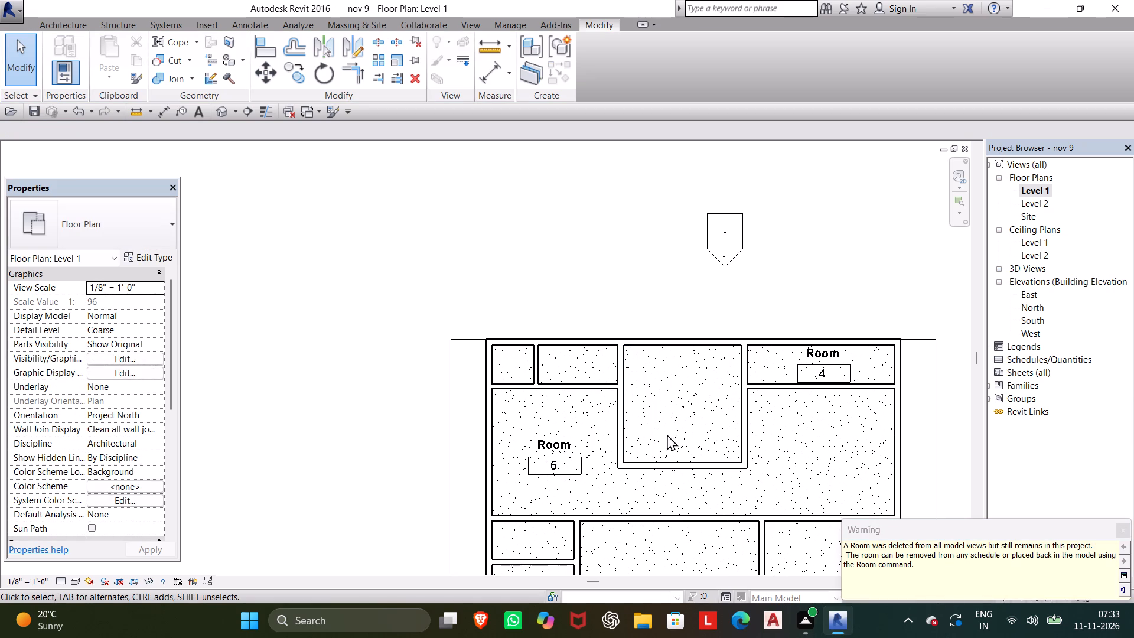
Delete the Room 4 tag and its room in the northeast of the Level 1 plan.
left_click(809, 356)
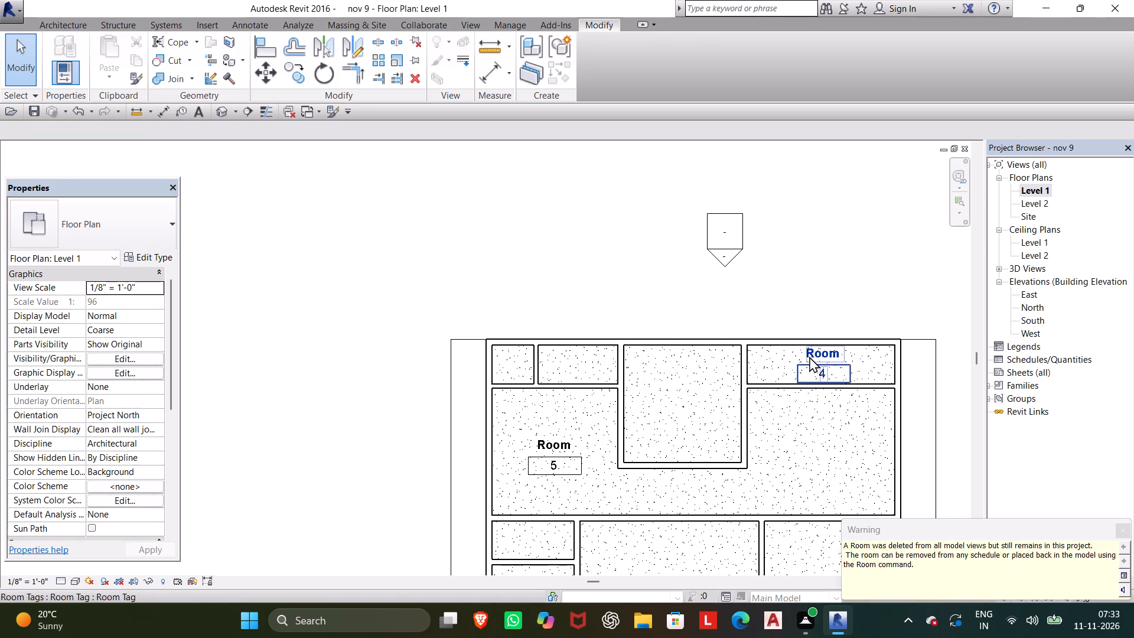
key("Delete")
left_click(813, 360)
key("Delete")
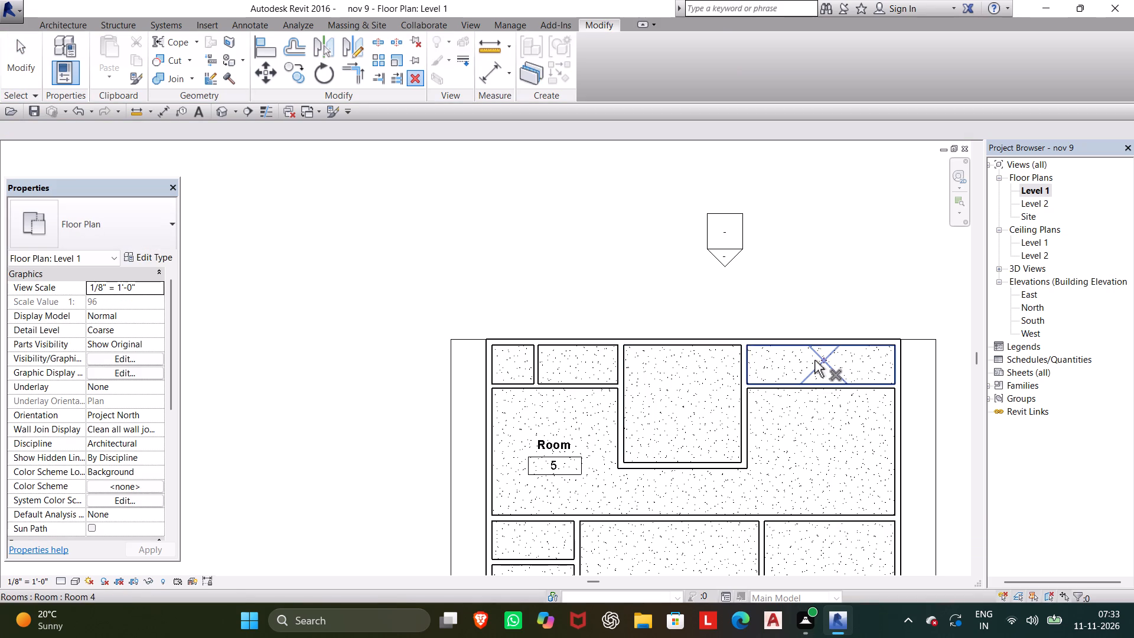
left_click(814, 360)
key("Delete")
left_click(818, 363)
key("Delete")
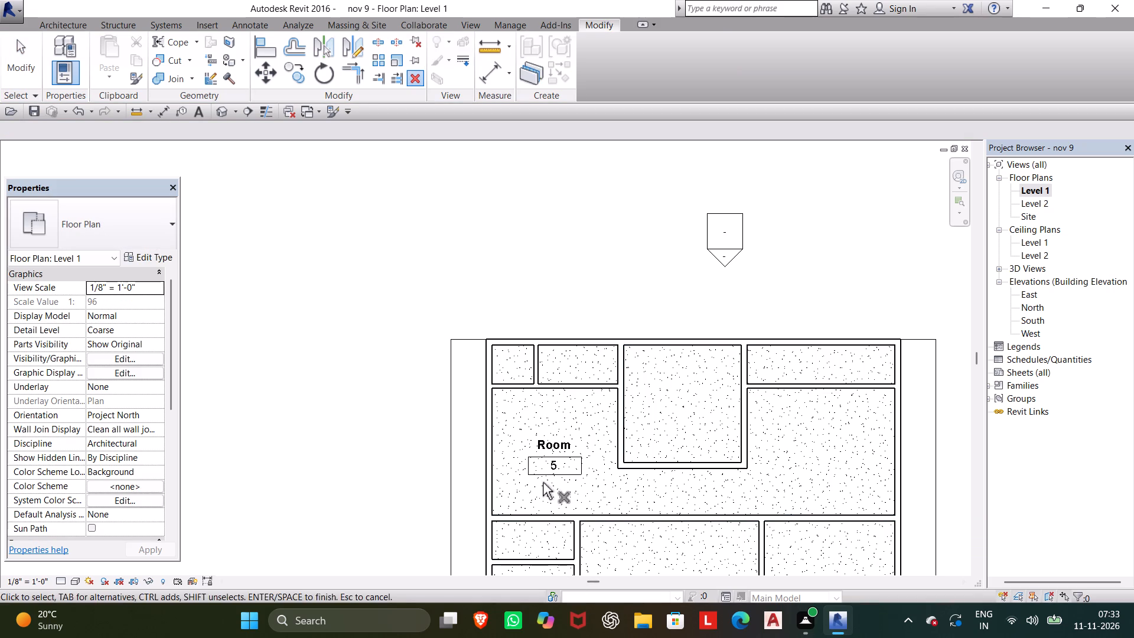
Delete the Room 5 tag and its room from the Level 1 plan.
left_click(556, 470)
key("Delete")
left_click(572, 470)
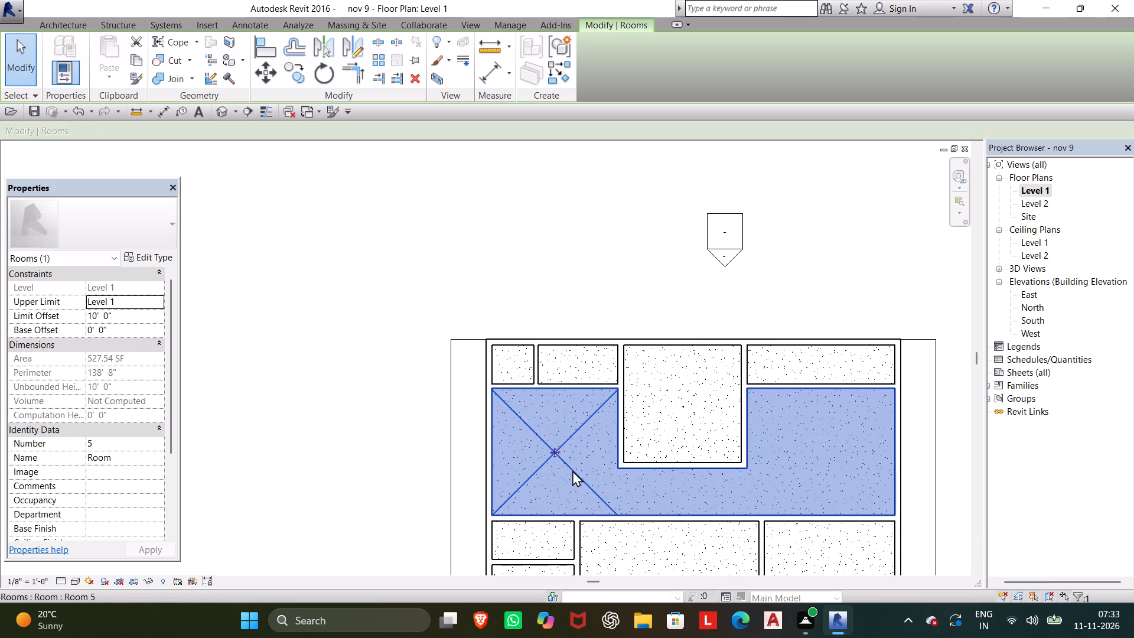
key("Delete")
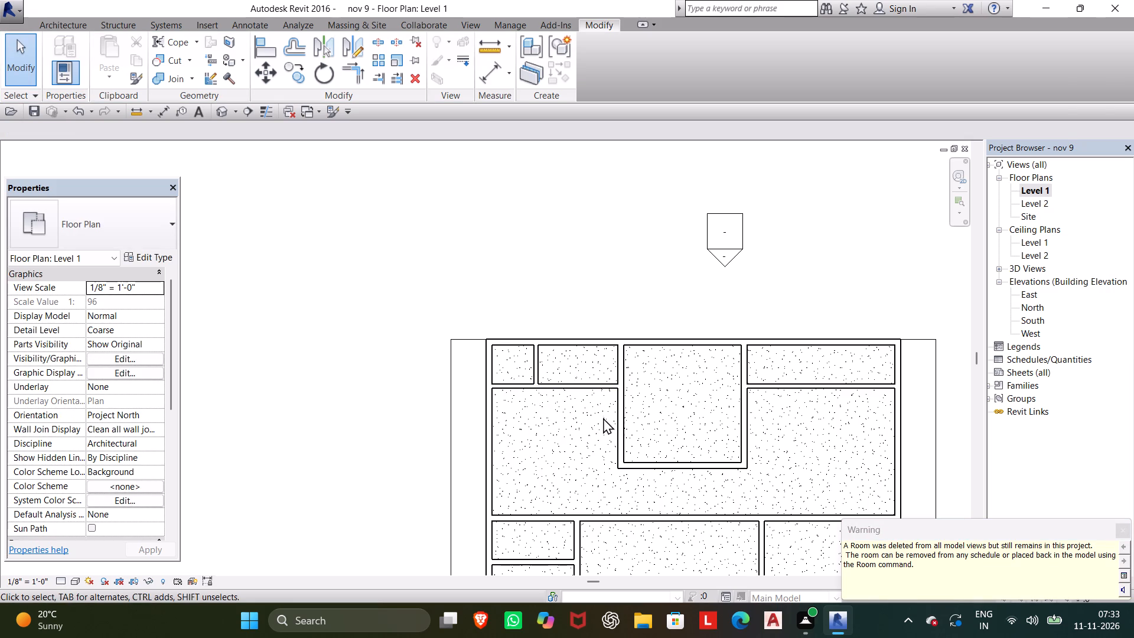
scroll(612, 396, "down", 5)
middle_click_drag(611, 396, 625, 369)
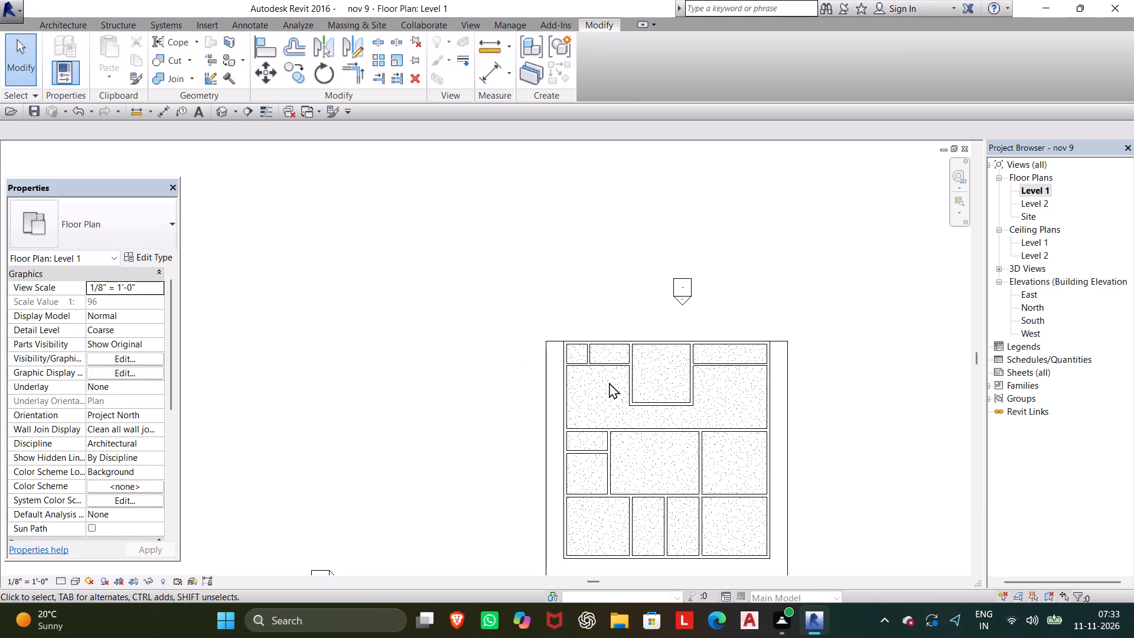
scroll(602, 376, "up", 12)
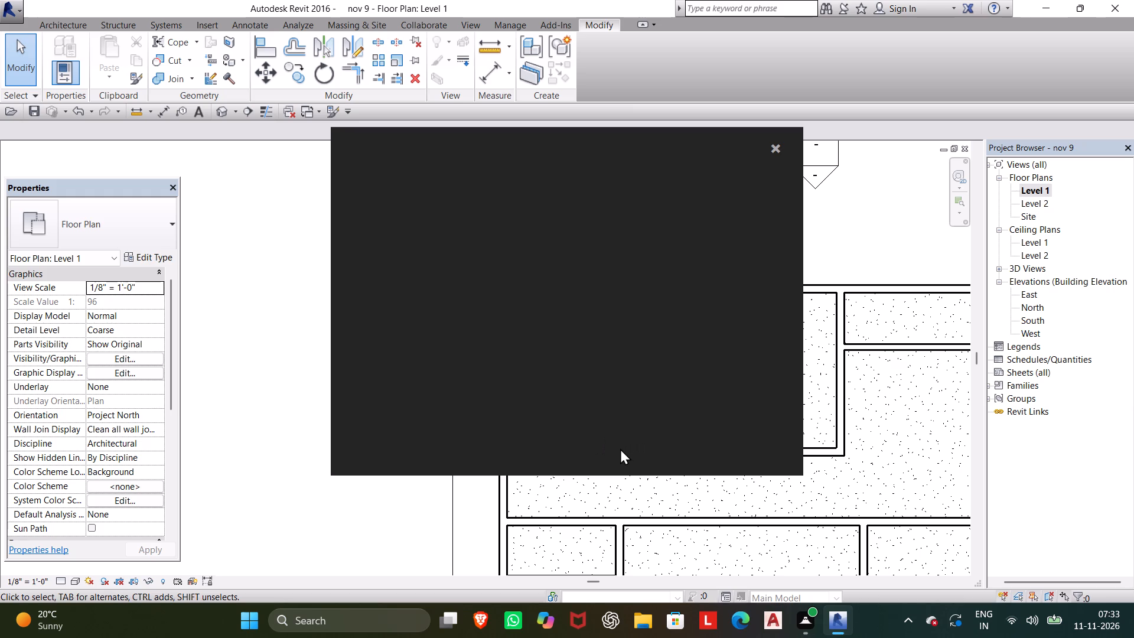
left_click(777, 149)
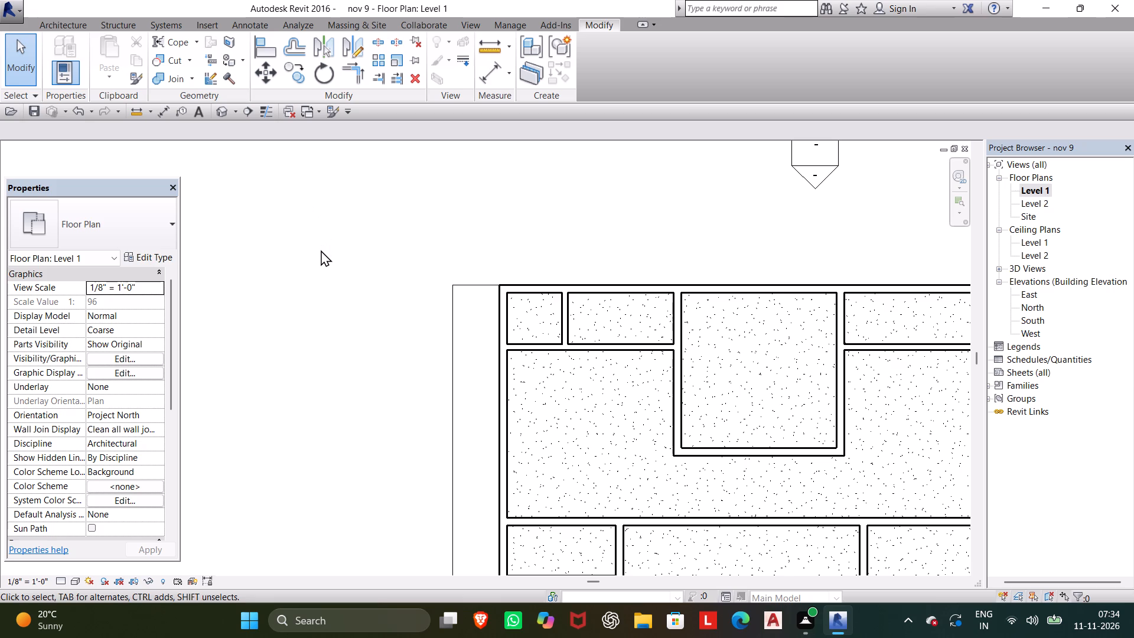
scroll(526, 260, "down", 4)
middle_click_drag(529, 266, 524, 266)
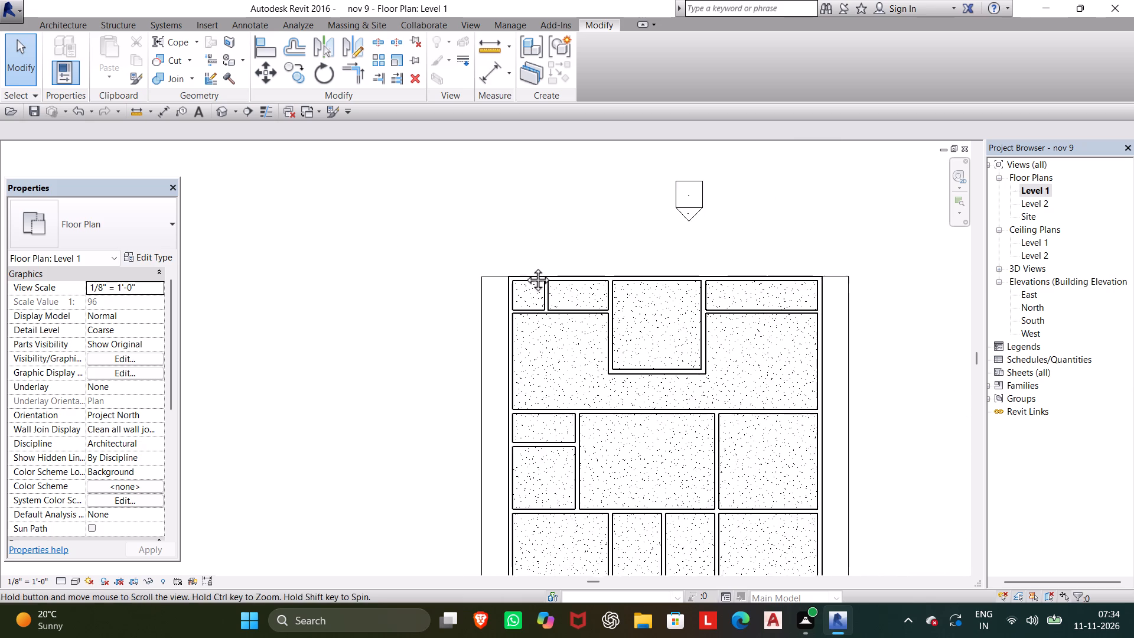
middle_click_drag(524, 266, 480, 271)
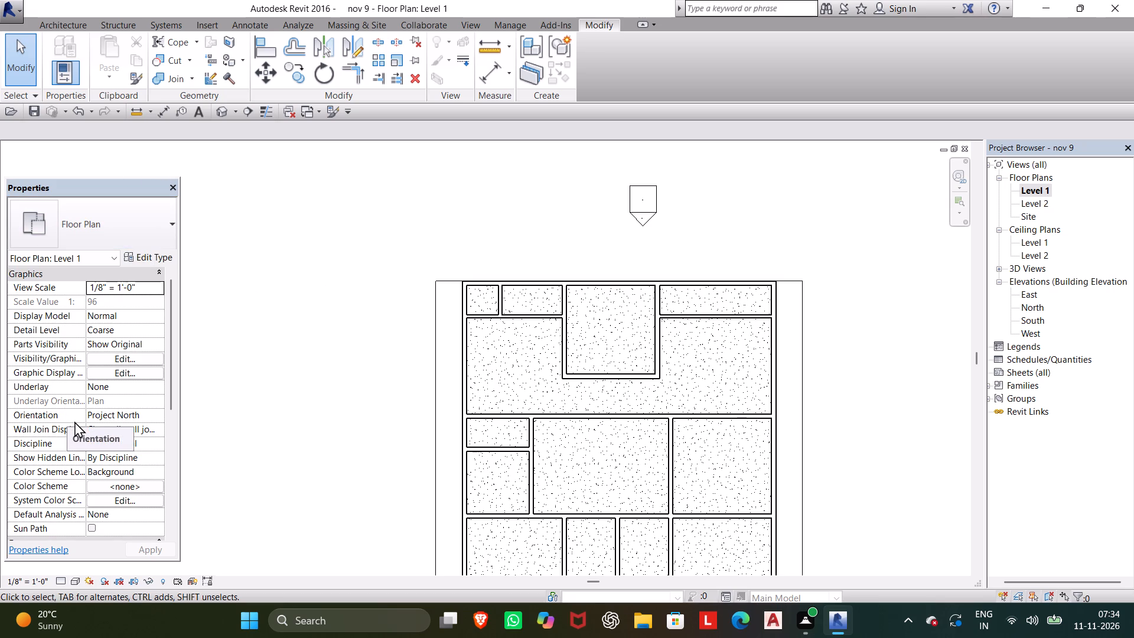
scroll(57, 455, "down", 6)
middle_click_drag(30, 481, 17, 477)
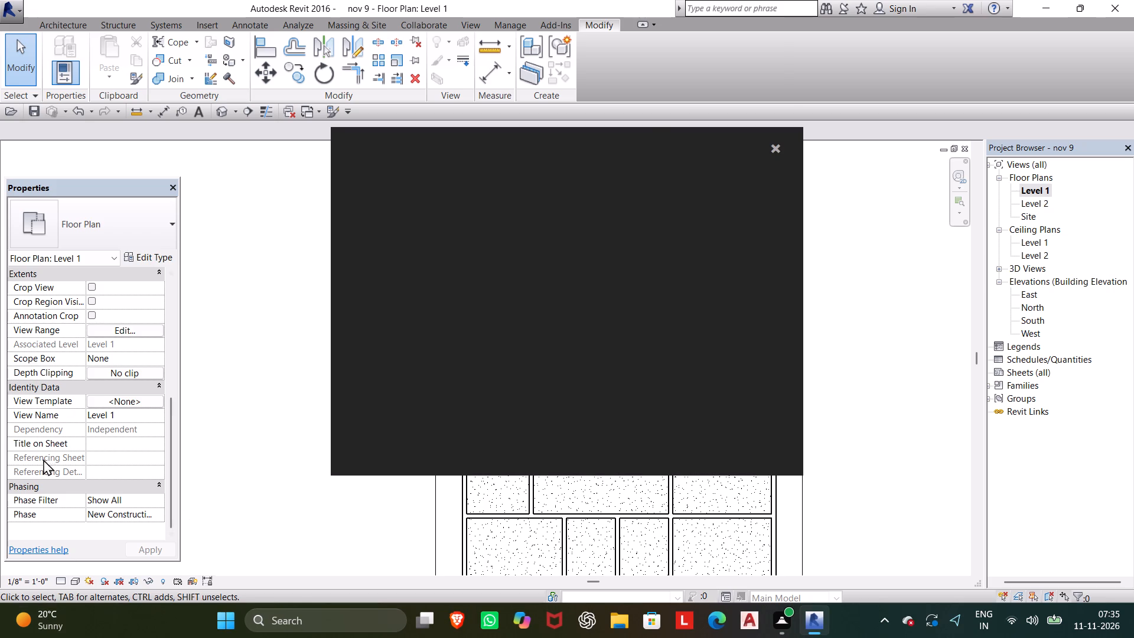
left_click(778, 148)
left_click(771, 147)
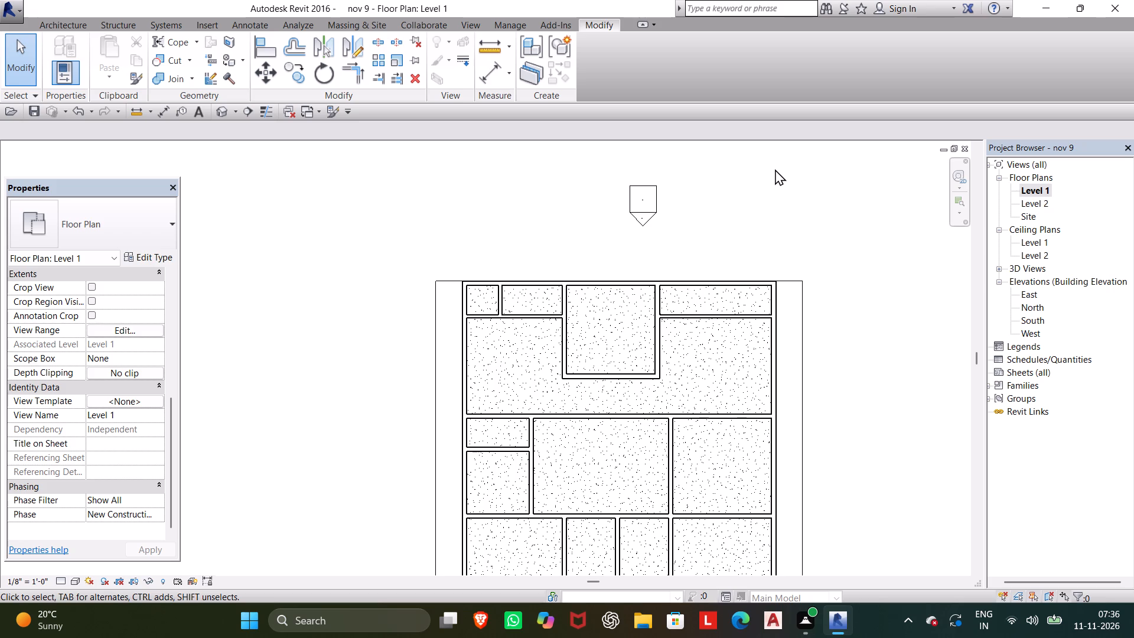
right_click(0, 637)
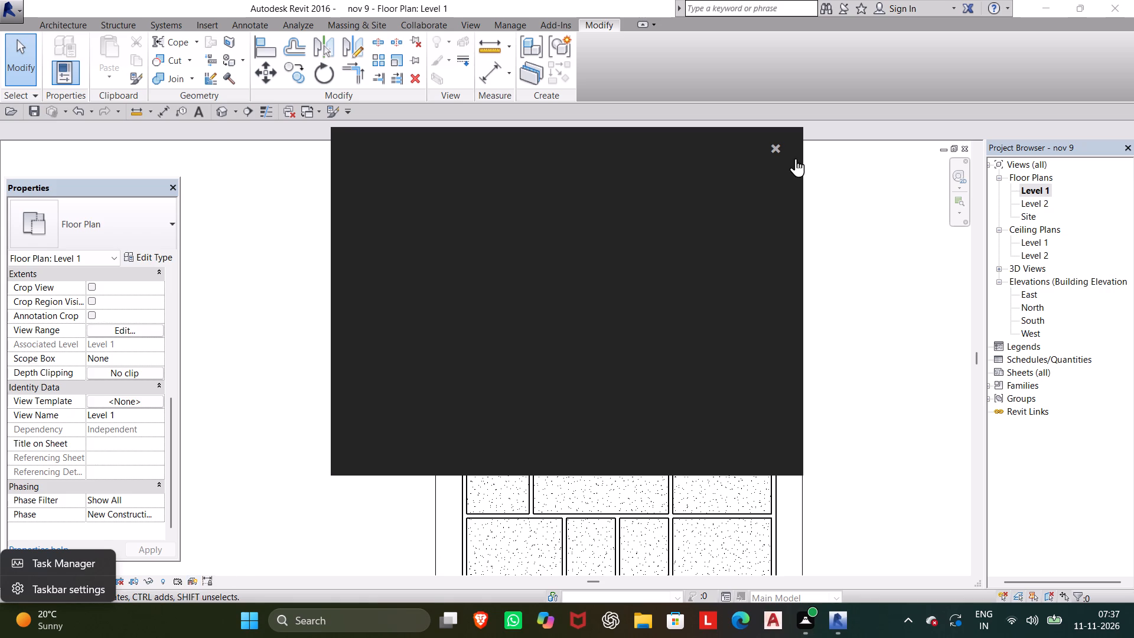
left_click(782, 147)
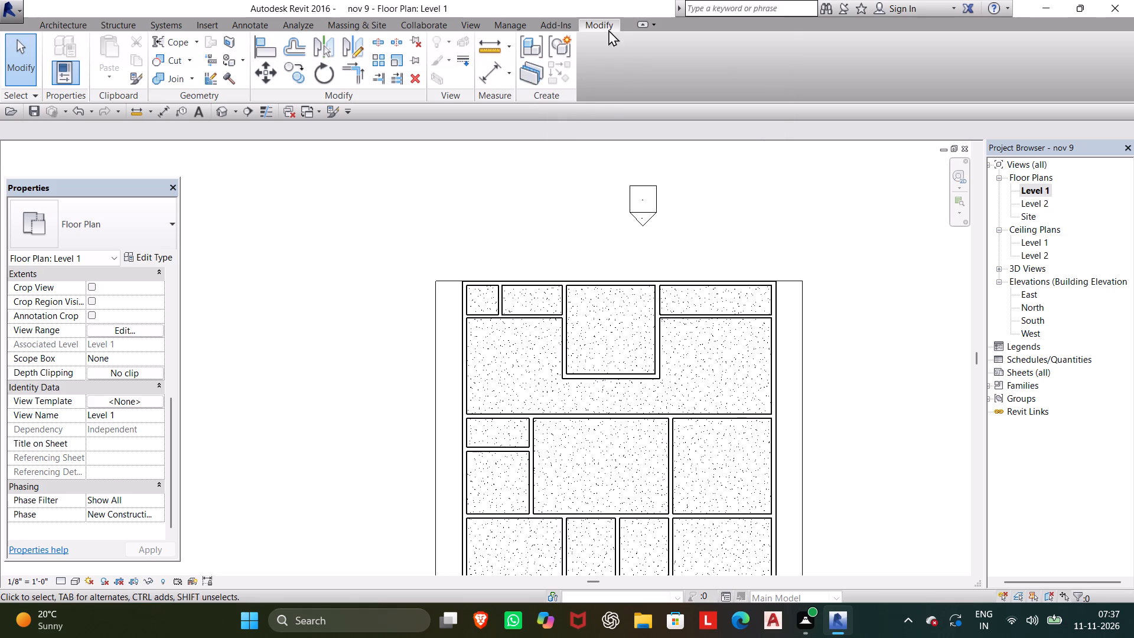
Create parts from the horizontal Generic - 6" wall along the south side of the two small northwest rooms.
left_click(536, 75)
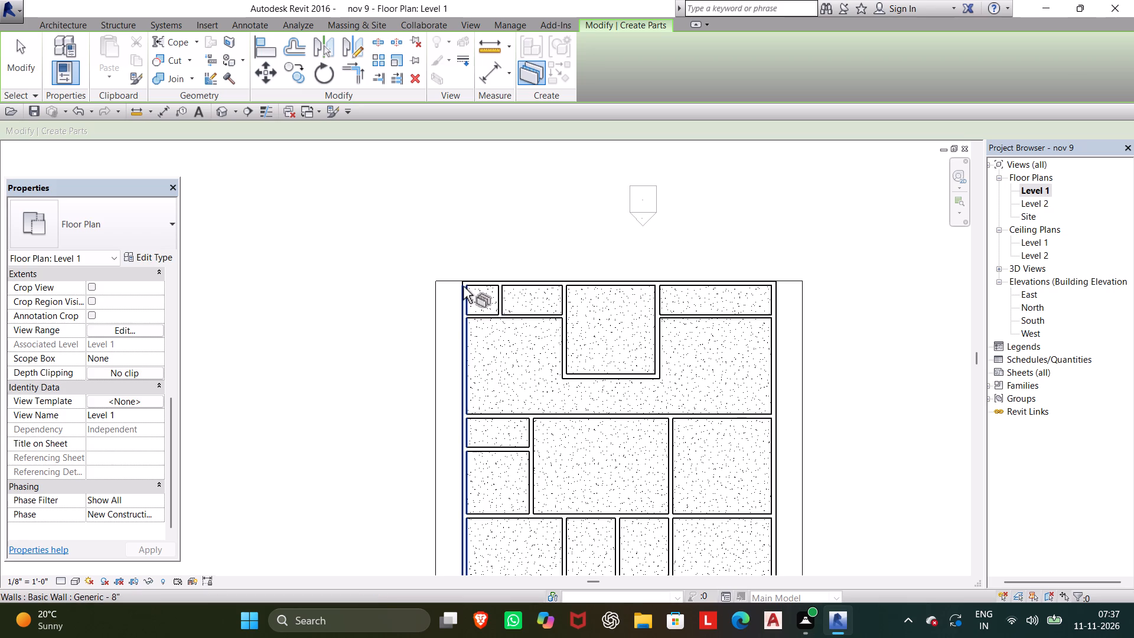
left_click(500, 299)
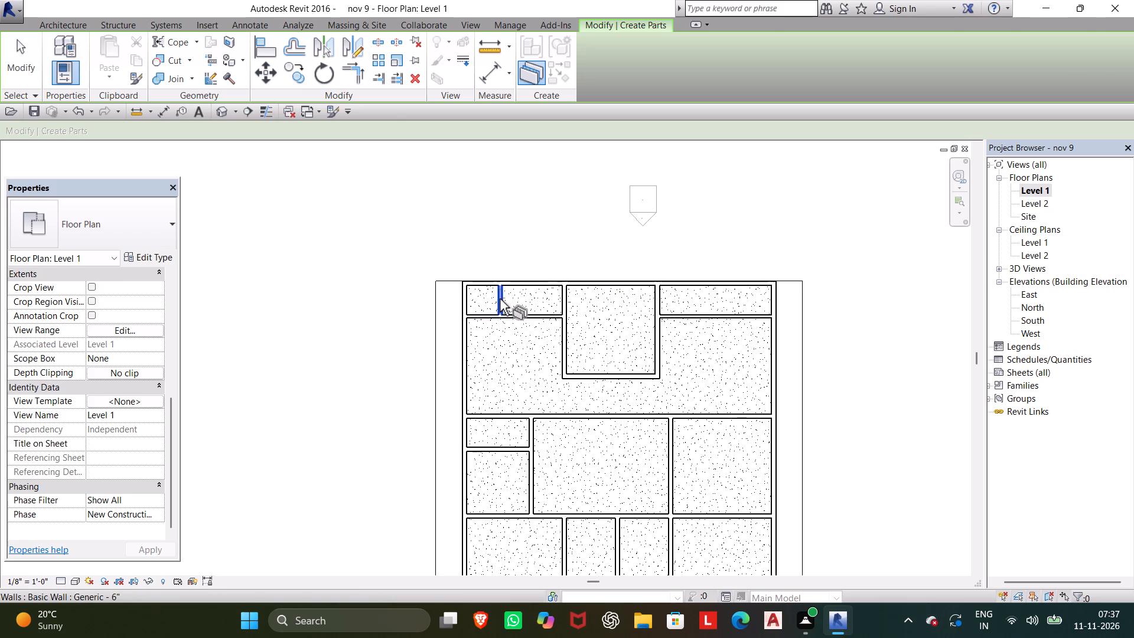
left_click(557, 301)
left_click(533, 313)
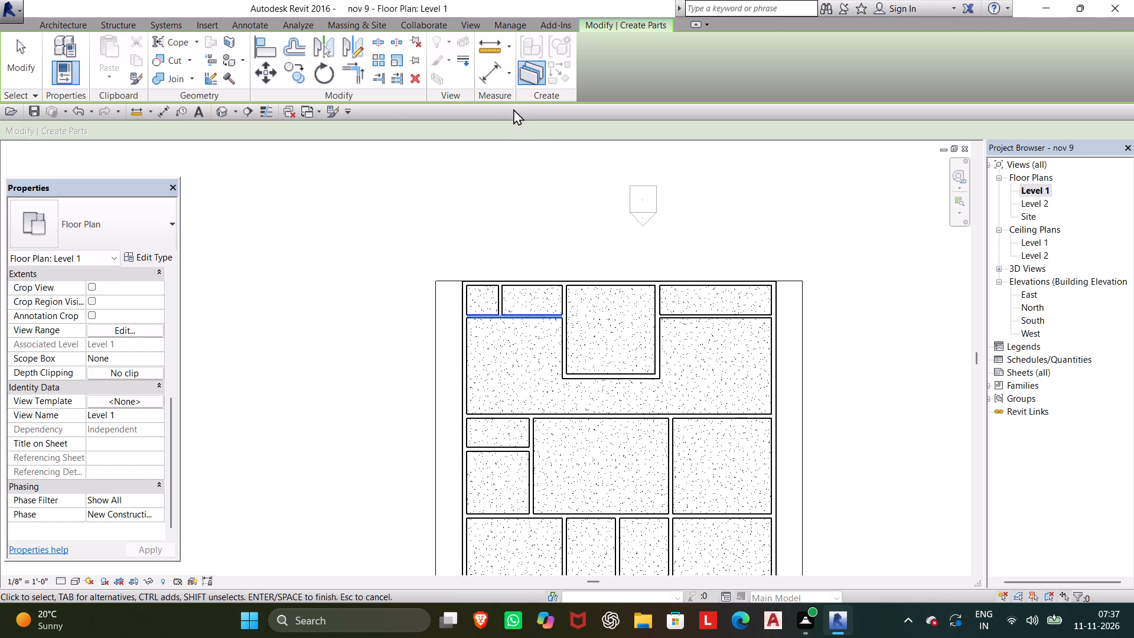
left_click(524, 74)
left_click(526, 73)
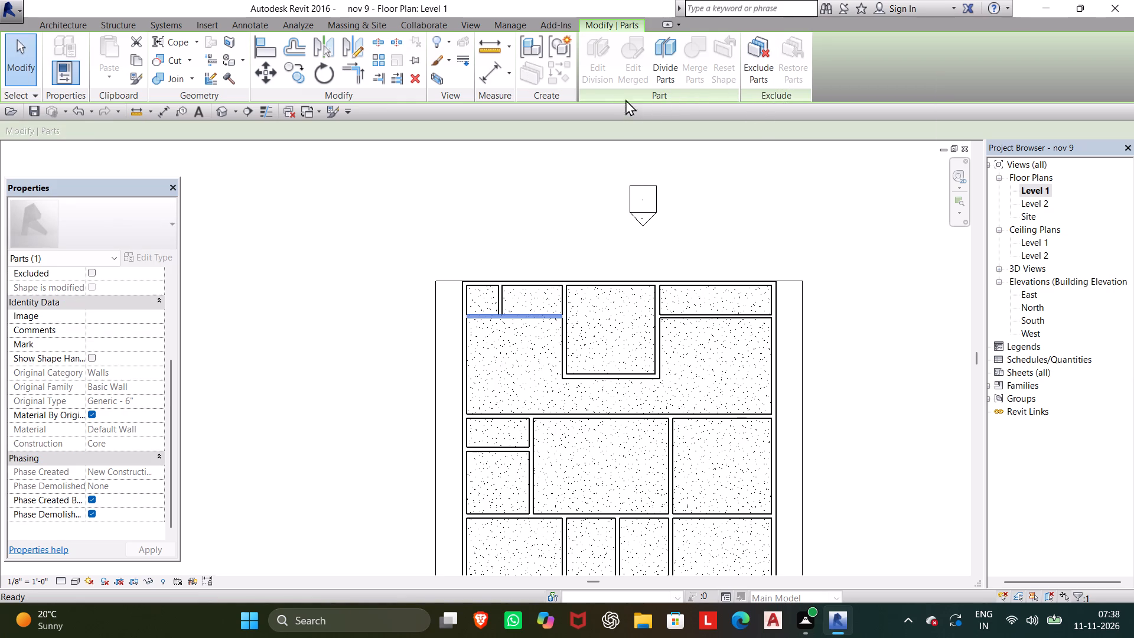
Divide the wall part and sketch a 9'-1" by 4'-5" division rectangle inside the second room from the northwest corner.
left_click(670, 67)
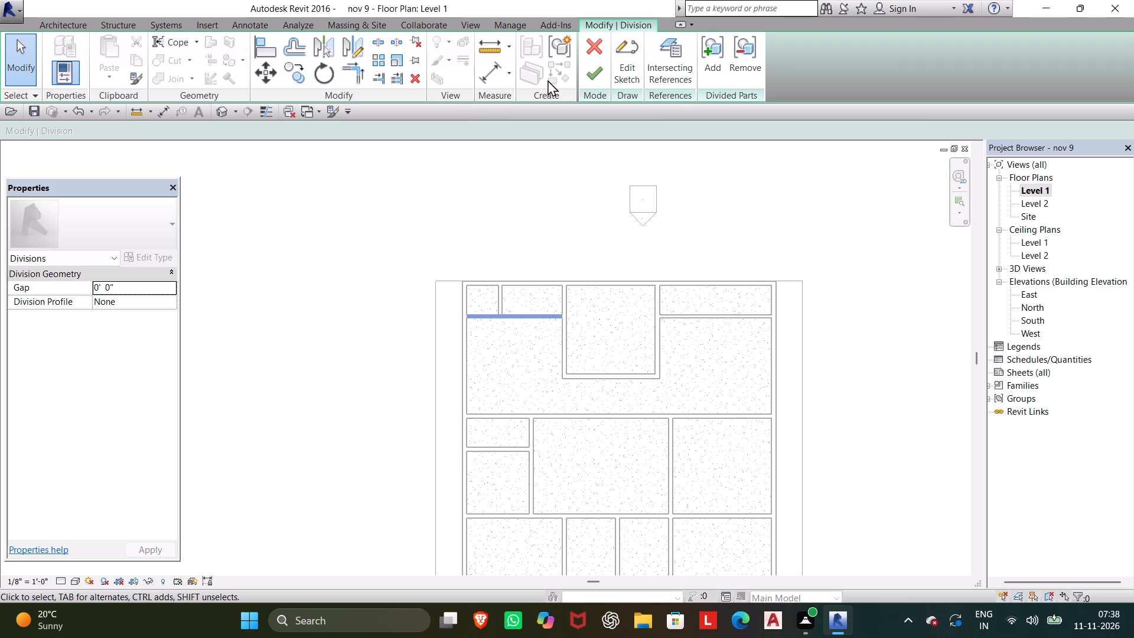
left_click(634, 71)
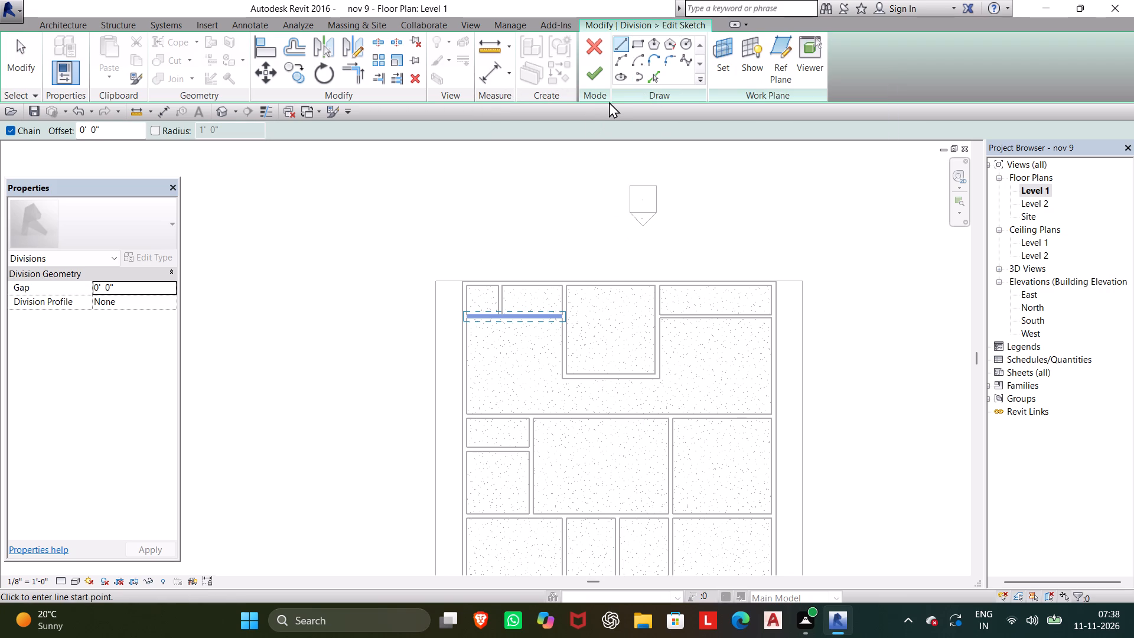
left_click(642, 44)
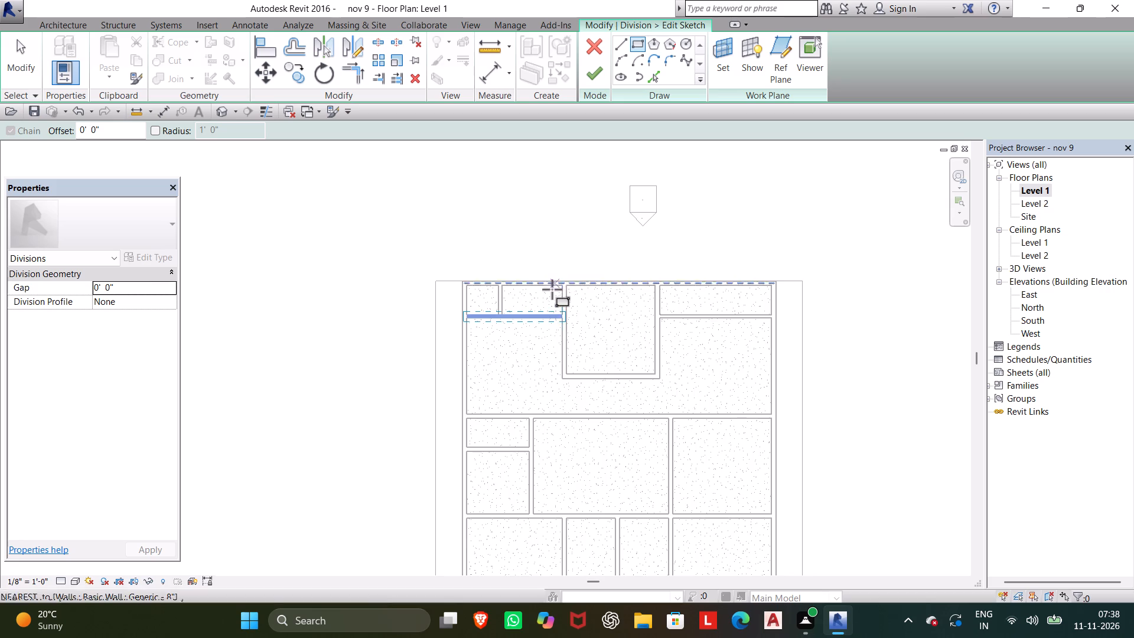
scroll(550, 294, "up", 9)
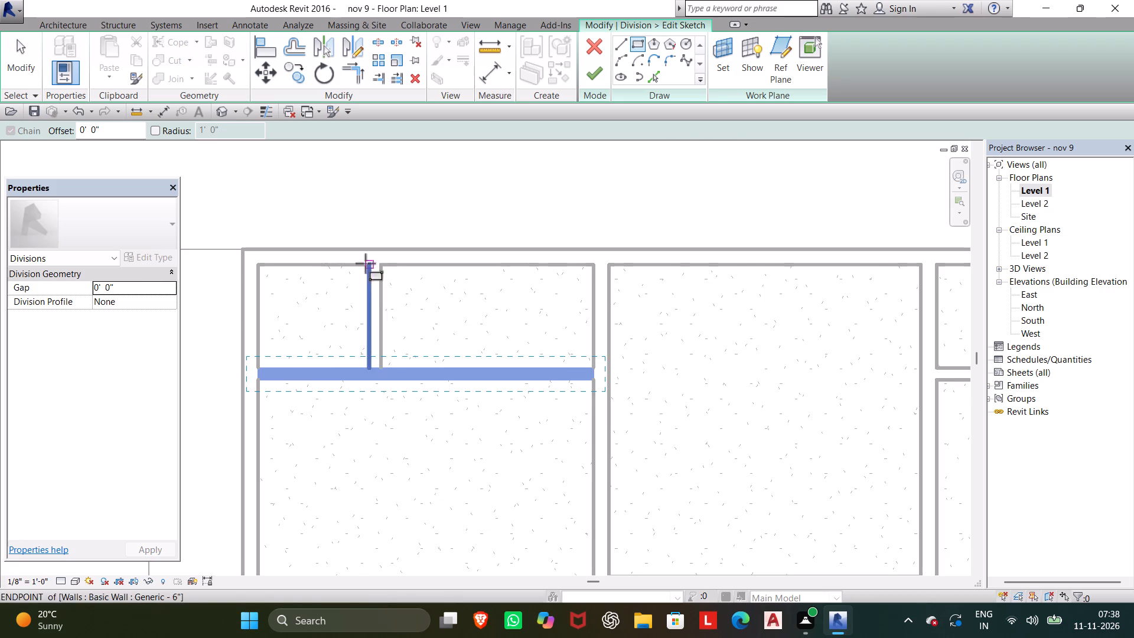
left_click(380, 265)
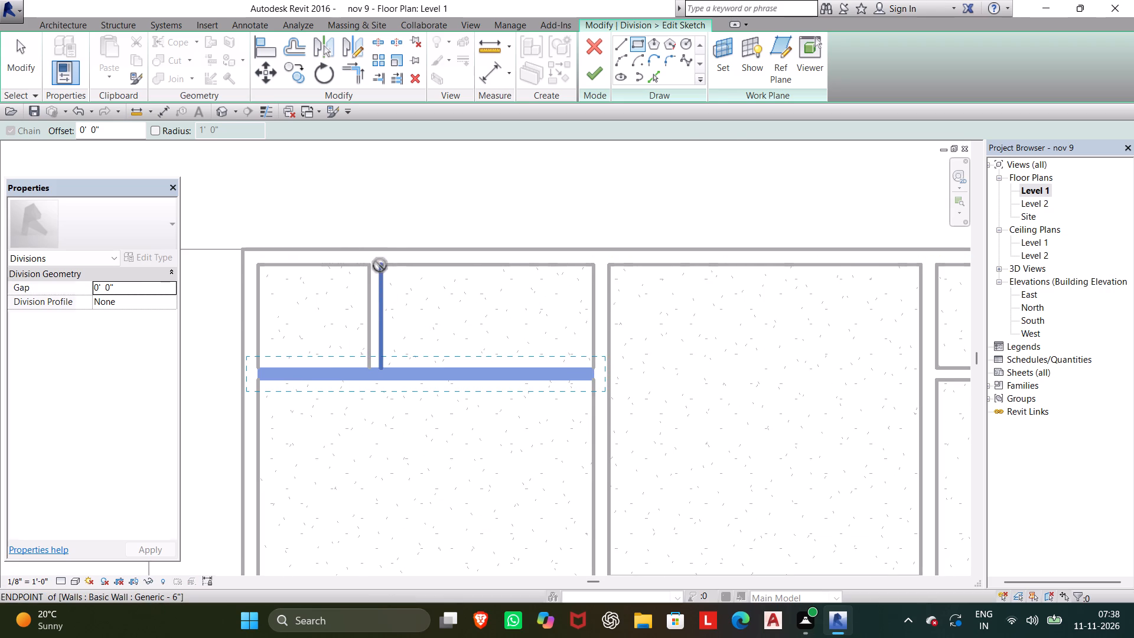
left_click(592, 368)
Sketch a division rectangle about 13'-4" wide along the inner wall faces of the central north room.
left_click(609, 268)
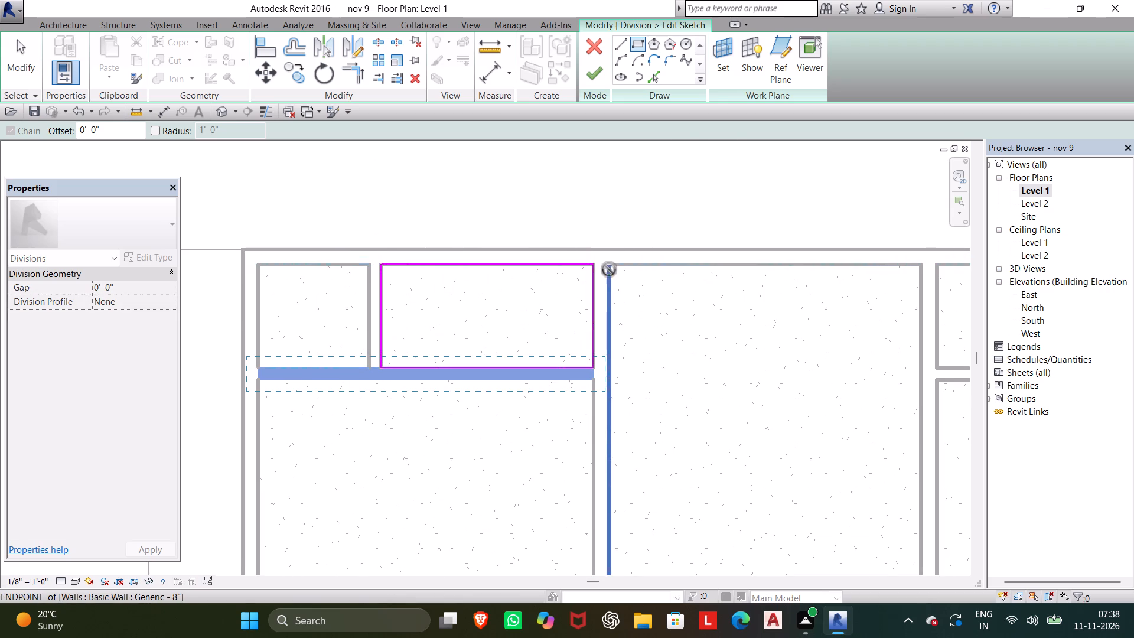
scroll(704, 354, "down", 5)
middle_click_drag(705, 356, 680, 336)
scroll(680, 336, "up", 1)
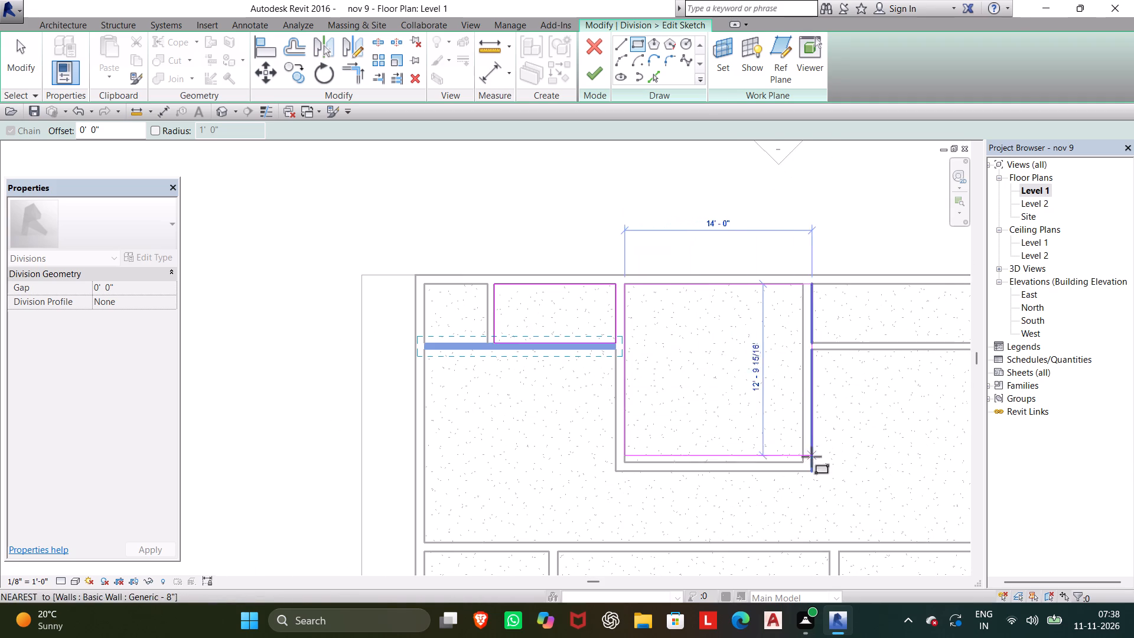
left_click(801, 461)
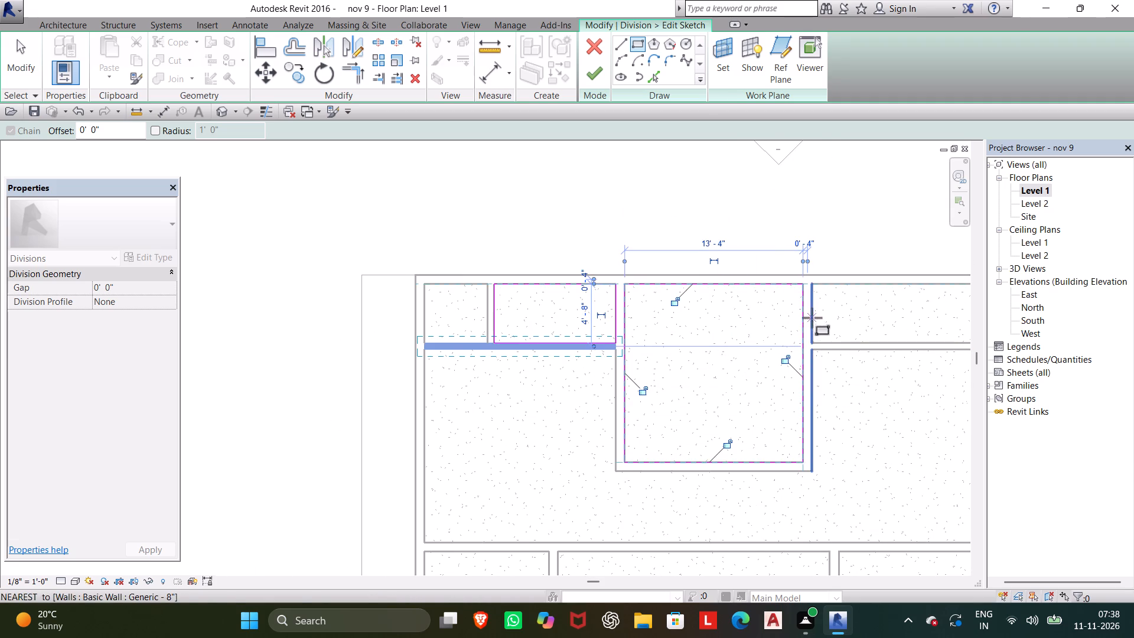
Sketch a 16'-10" by 4'-5" division rectangle inside the narrow northeast room.
scroll(812, 318, "down", 1)
middle_click_drag(812, 318, 652, 336)
scroll(653, 318, "down", 1)
scroll(653, 318, "up", 5)
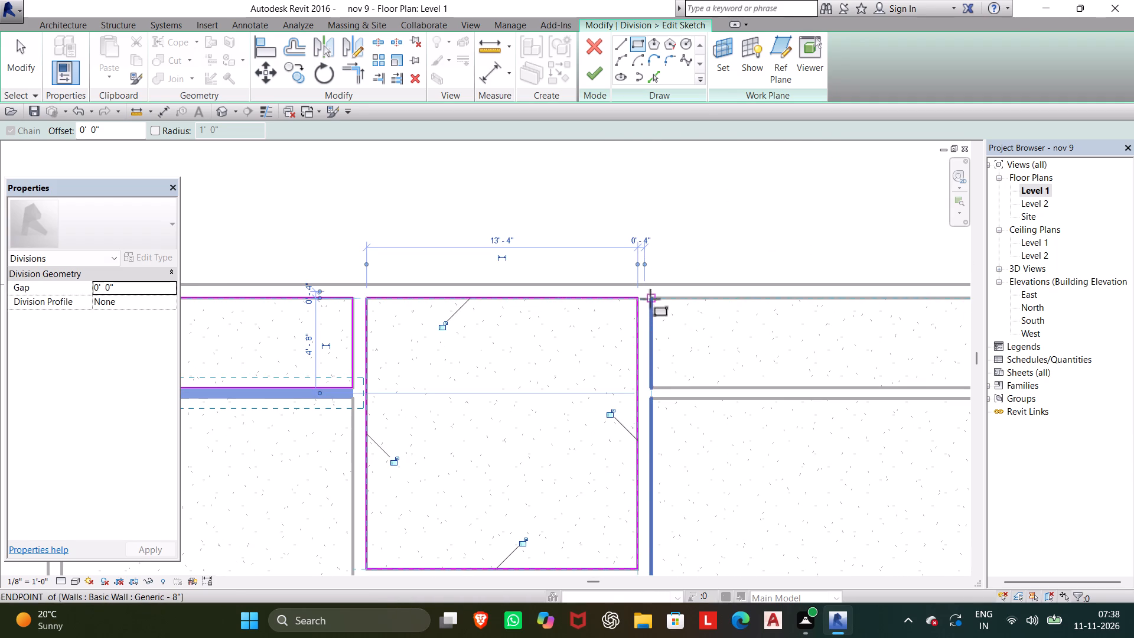
left_click(650, 298)
scroll(727, 330, "down", 2)
middle_click_drag(726, 336, 598, 356)
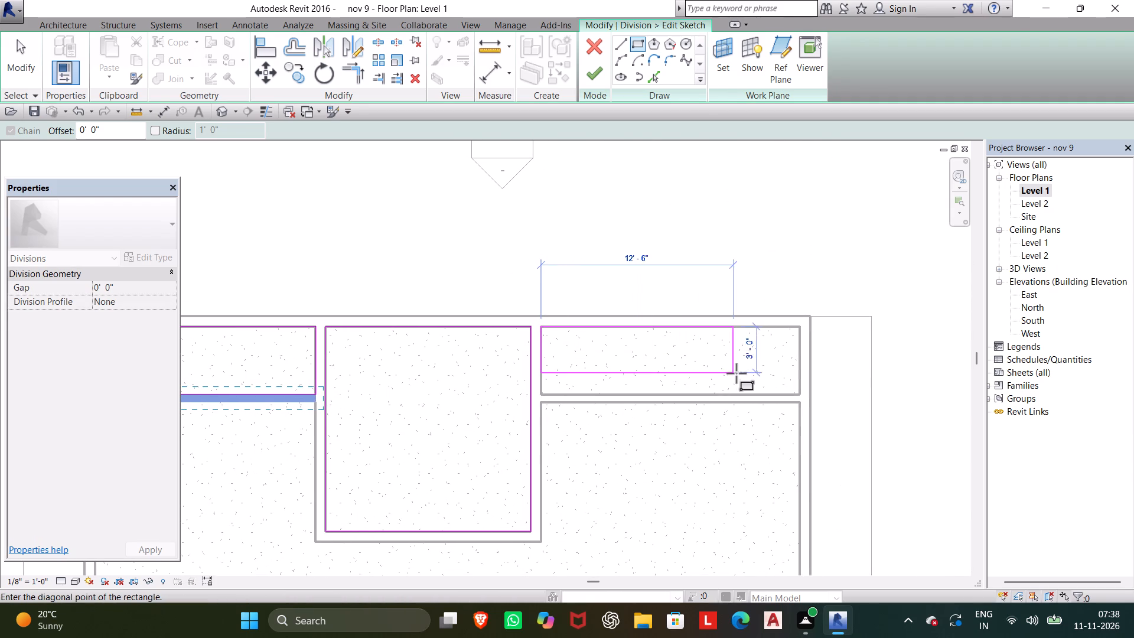
left_click(797, 393)
Sketch a division rectangle about 4'-9" by 4'-5" inside the small northwest corner room.
scroll(728, 388, "down", 4)
middle_click_drag(727, 383, 769, 366)
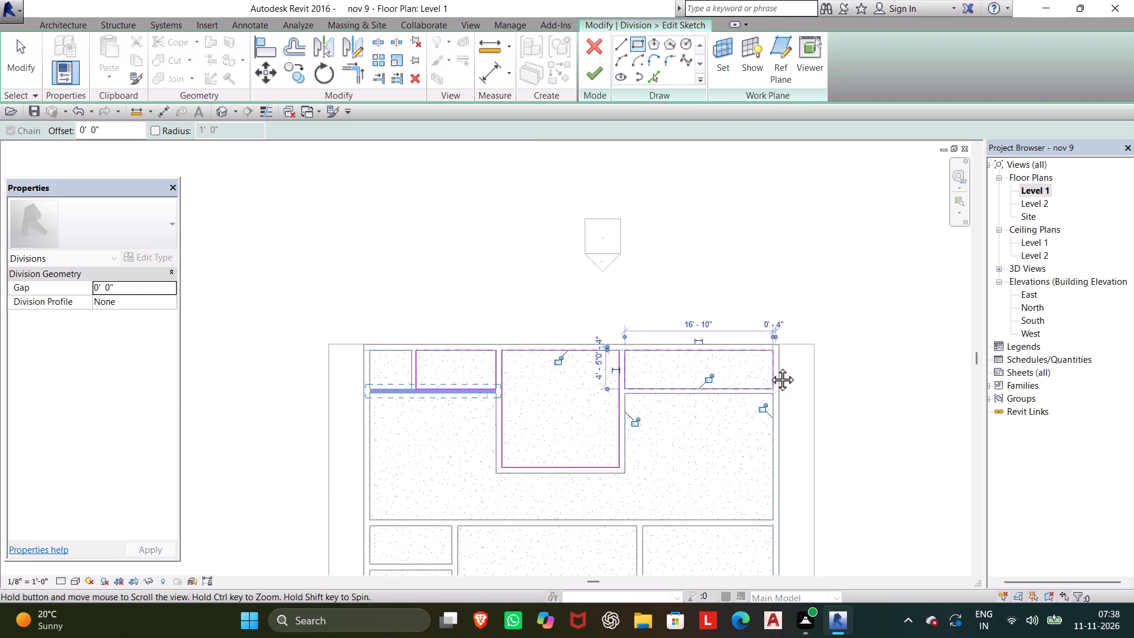
middle_click_drag(769, 366, 868, 341)
middle_click_drag(641, 414, 627, 390)
scroll(485, 288, "up", 7)
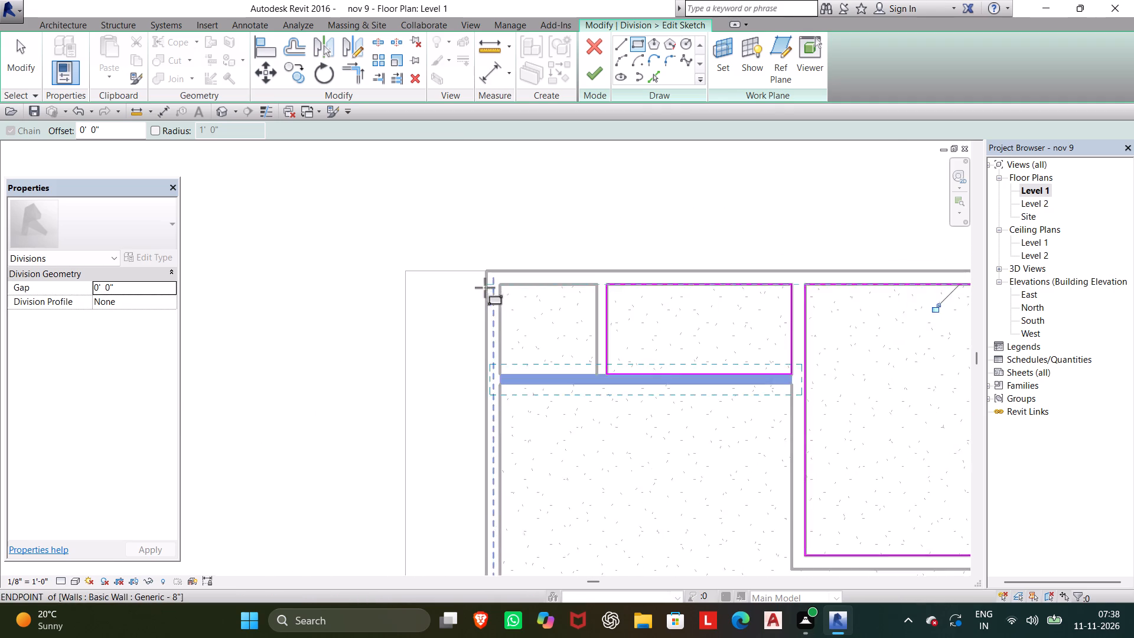
scroll(514, 306, "up", 4)
left_click(494, 268)
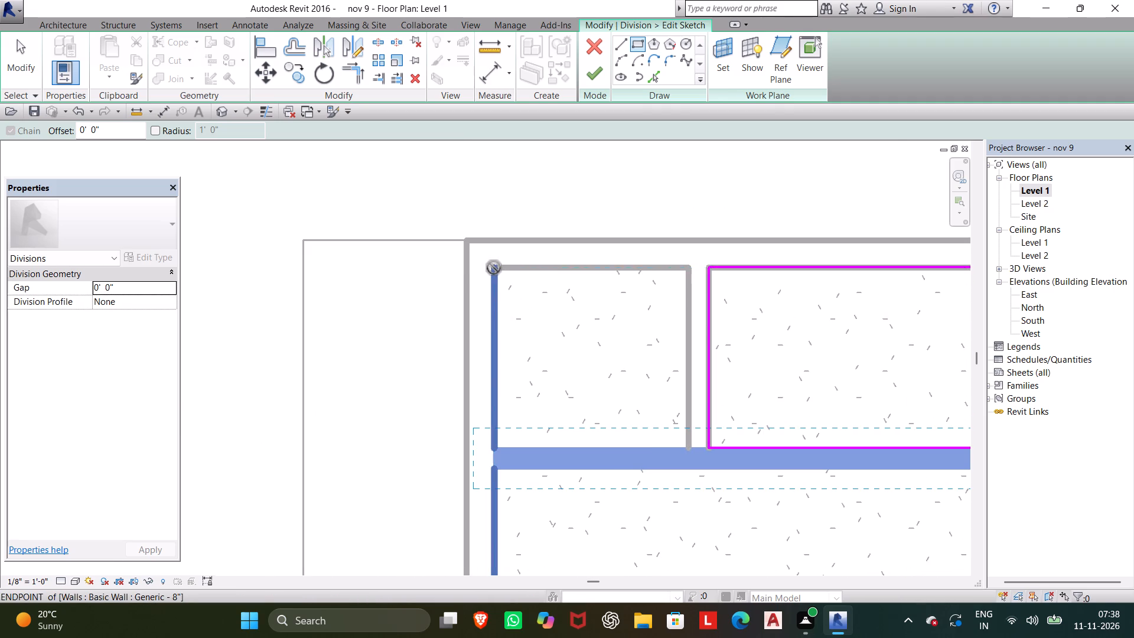
left_click(690, 448)
Sketch a 14'-4" by 14'-5" division rectangle over the western part of the large room south of the divided wall.
scroll(643, 377, "down", 4)
middle_click_drag(639, 367, 630, 297)
scroll(628, 295, "up", 1)
scroll(682, 359, "down", 4)
middle_click_drag(682, 359, 654, 338)
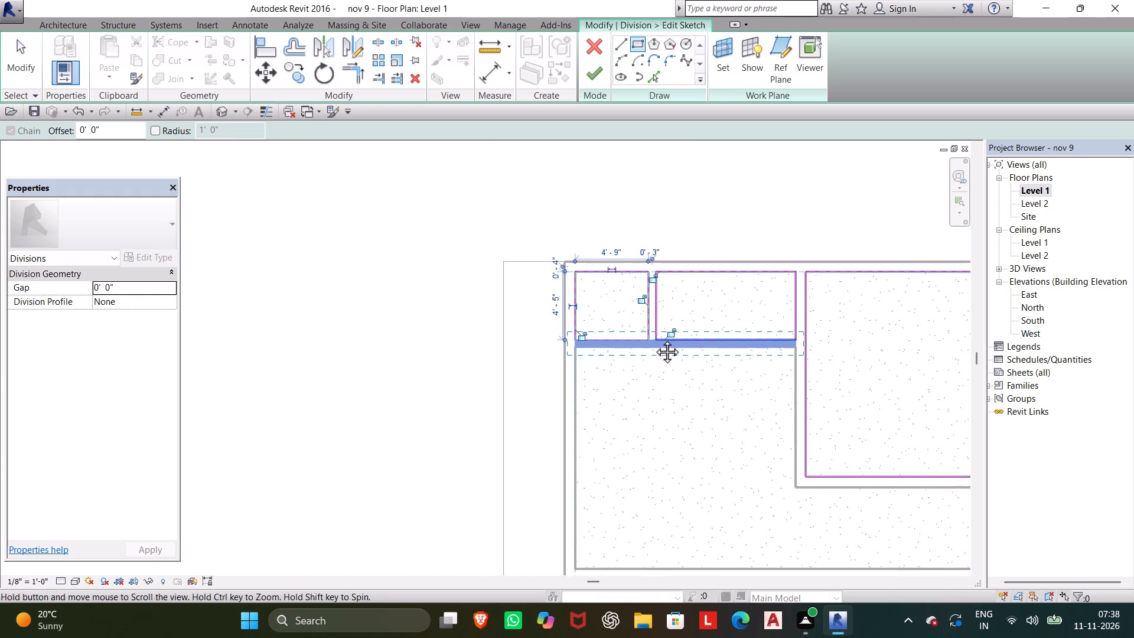
middle_click_drag(654, 338, 631, 295)
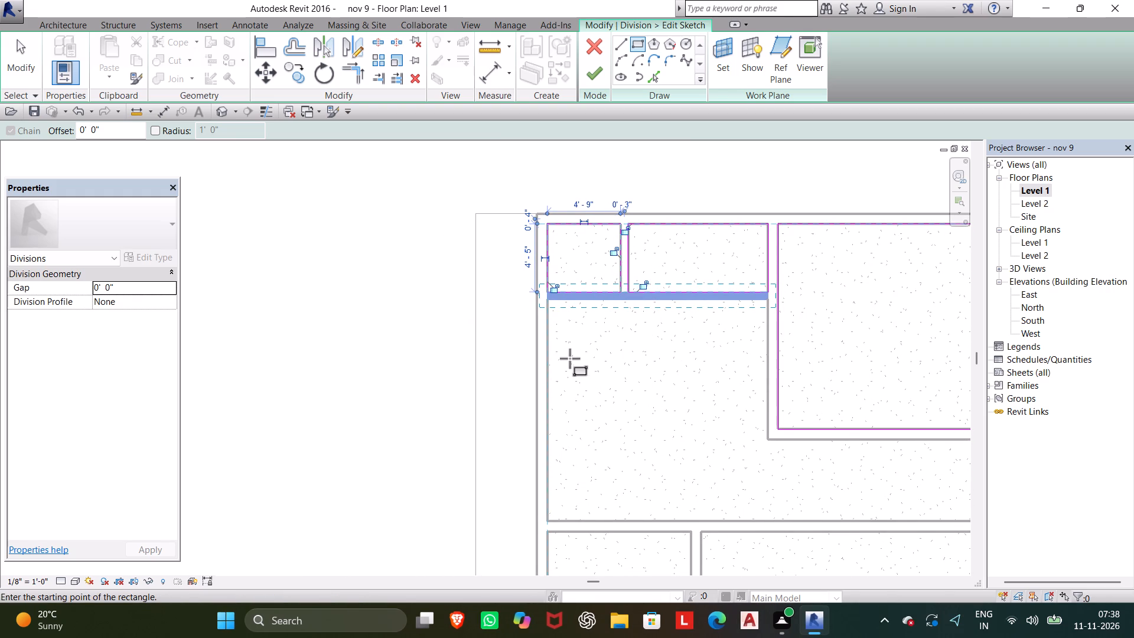
scroll(562, 350, "up", 9)
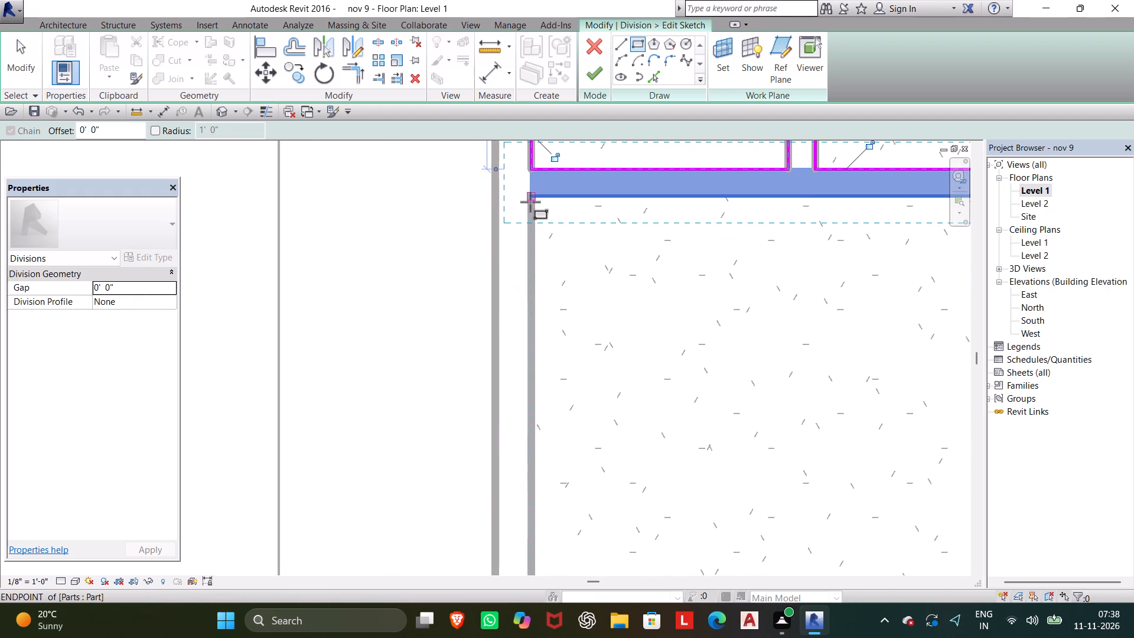
left_click(529, 203)
scroll(892, 458, "down", 5)
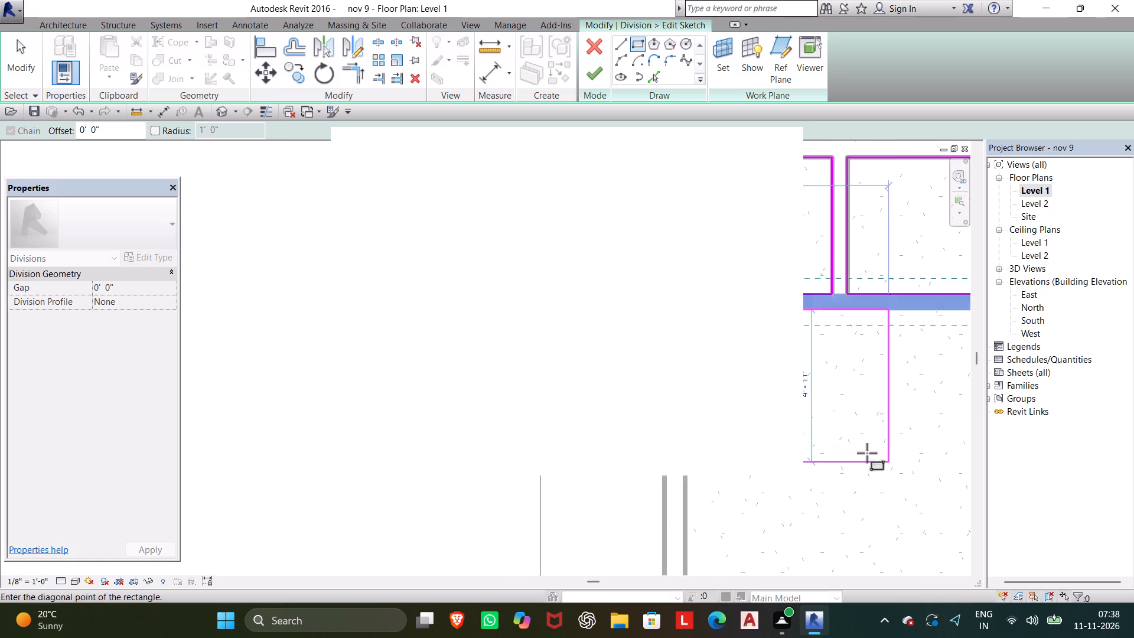
scroll(869, 467, "down", 5)
middle_click_drag(898, 487, 855, 416)
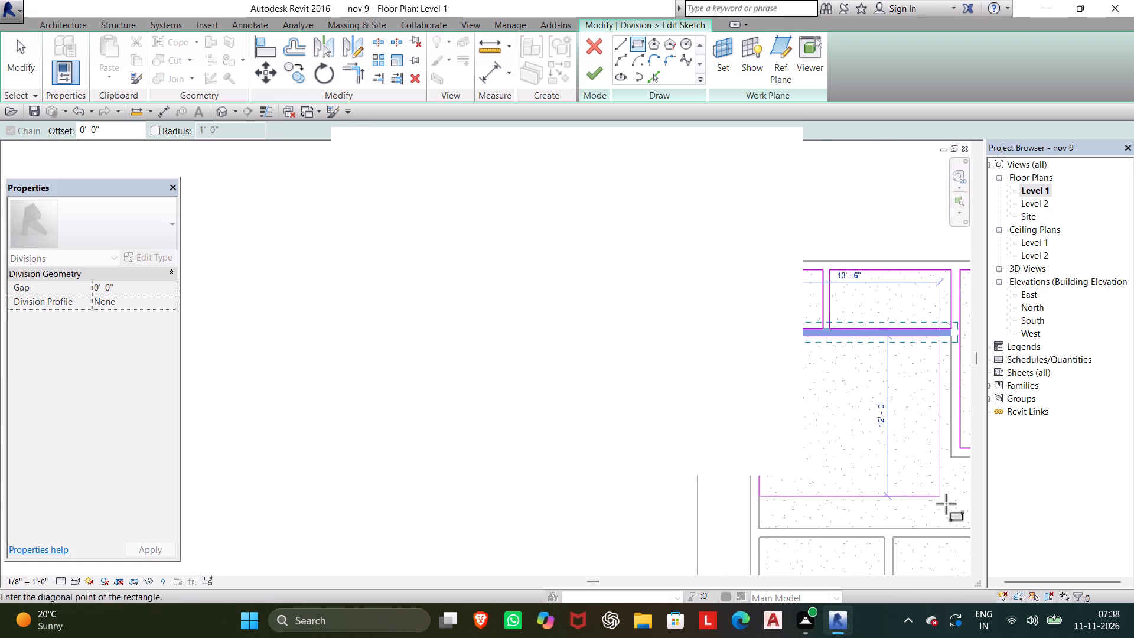
left_click(949, 526)
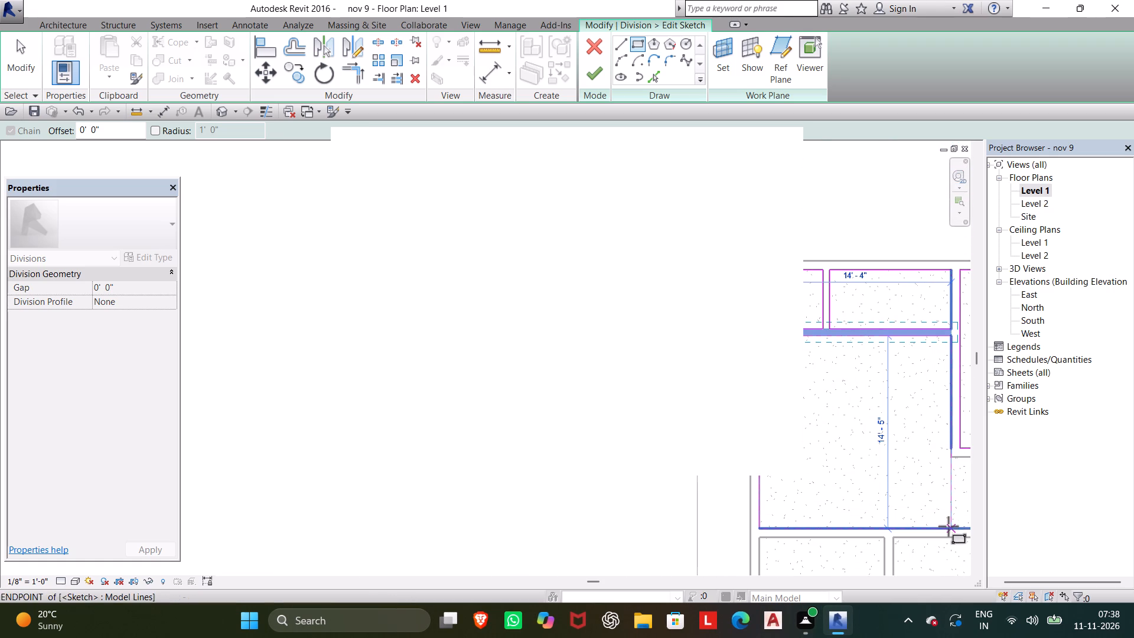
Sketch a 16'-10" by 14'-5" division rectangle over the eastern part of the large room, below the narrow northeast room.
scroll(948, 519, "down", 3)
middle_click_drag(948, 519, 787, 520)
scroll(788, 520, "up", 1)
scroll(897, 509, "down", 1)
middle_click_drag(895, 513, 889, 524)
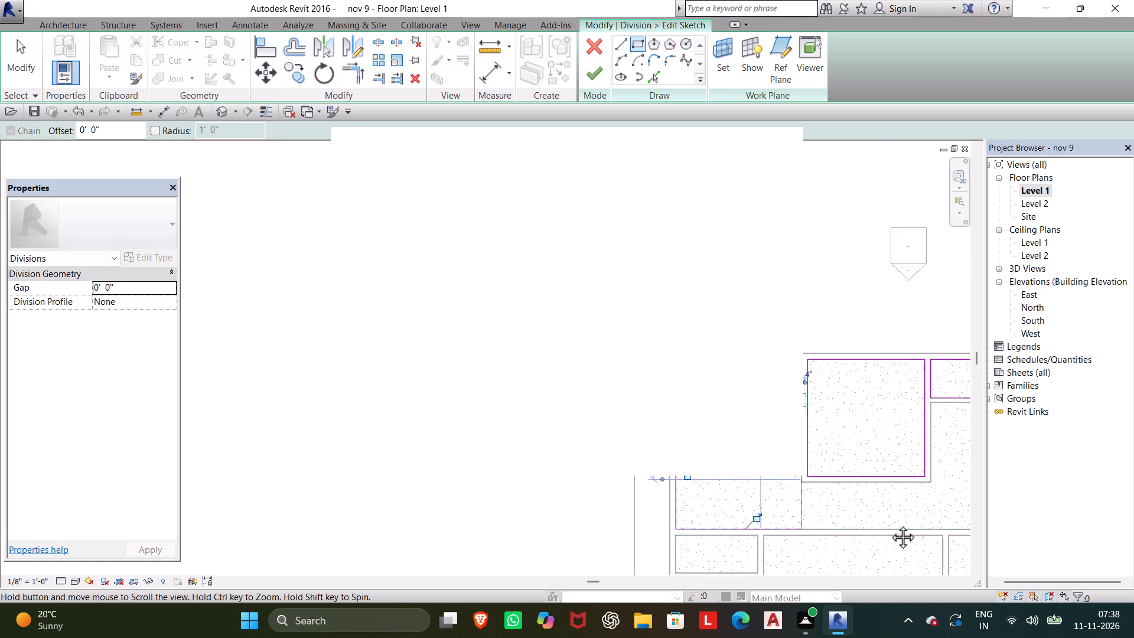
scroll(889, 524, "down", 1)
middle_click_drag(889, 524, 793, 535)
scroll(836, 456, "up", 4)
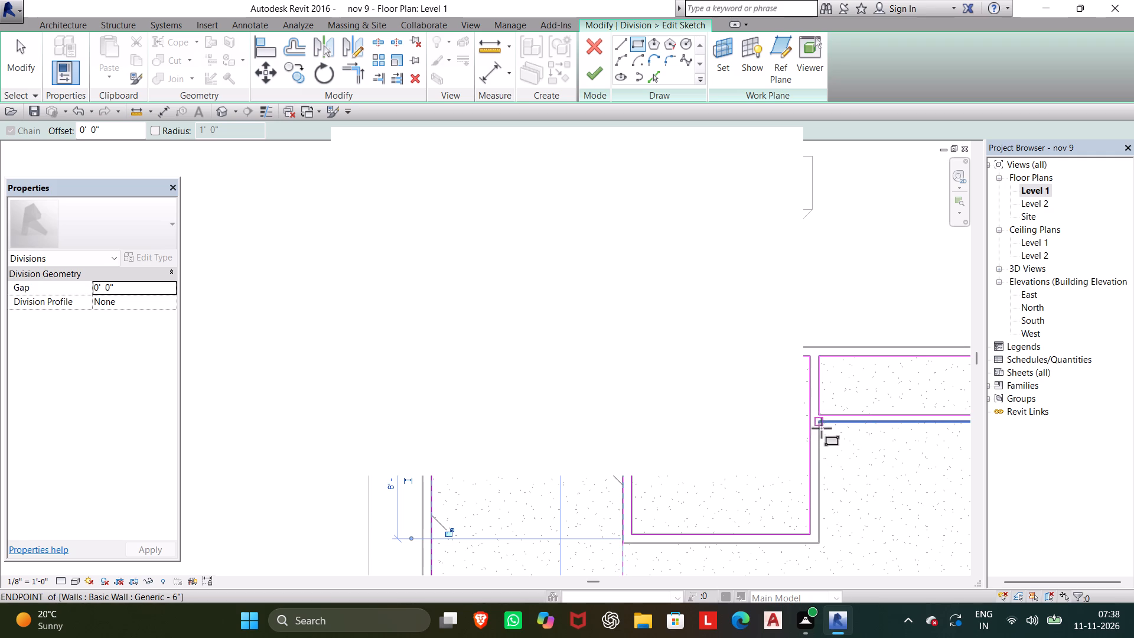
scroll(822, 428, "up", 4)
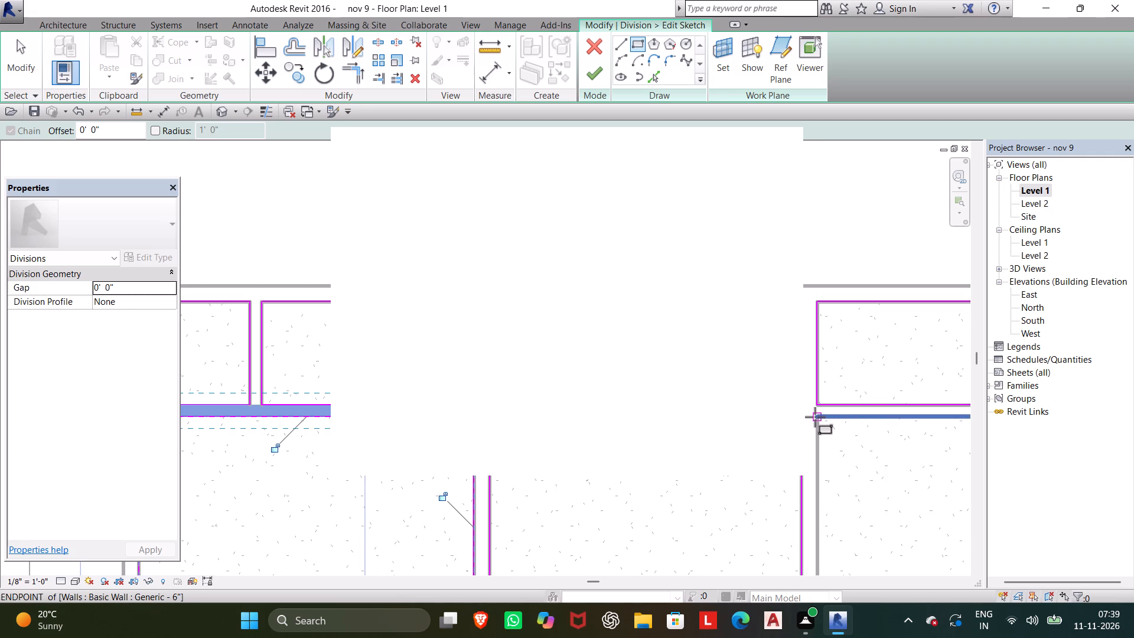
left_click(815, 417)
scroll(872, 475, "down", 7)
middle_click_drag(867, 476, 773, 462)
scroll(773, 462, "down", 1)
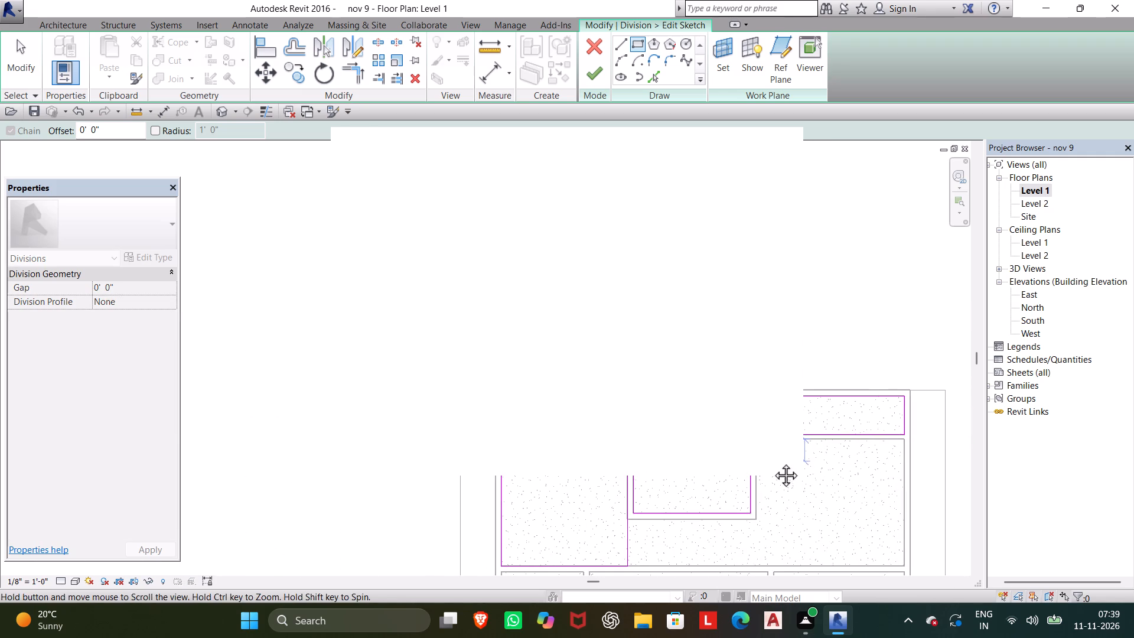
middle_click_drag(773, 462, 773, 462)
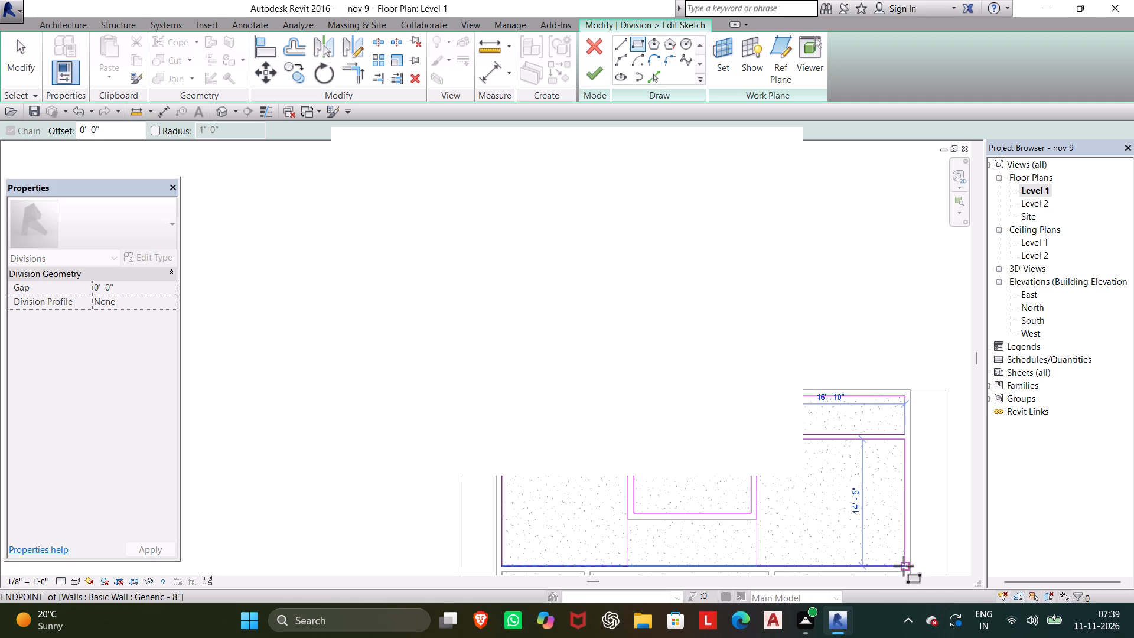
left_click(905, 567)
Sketch a division rectangle about 4'-4" deep inside the small western room just south of the large western room.
scroll(862, 559, "down", 3)
middle_click_drag(862, 549, 894, 503)
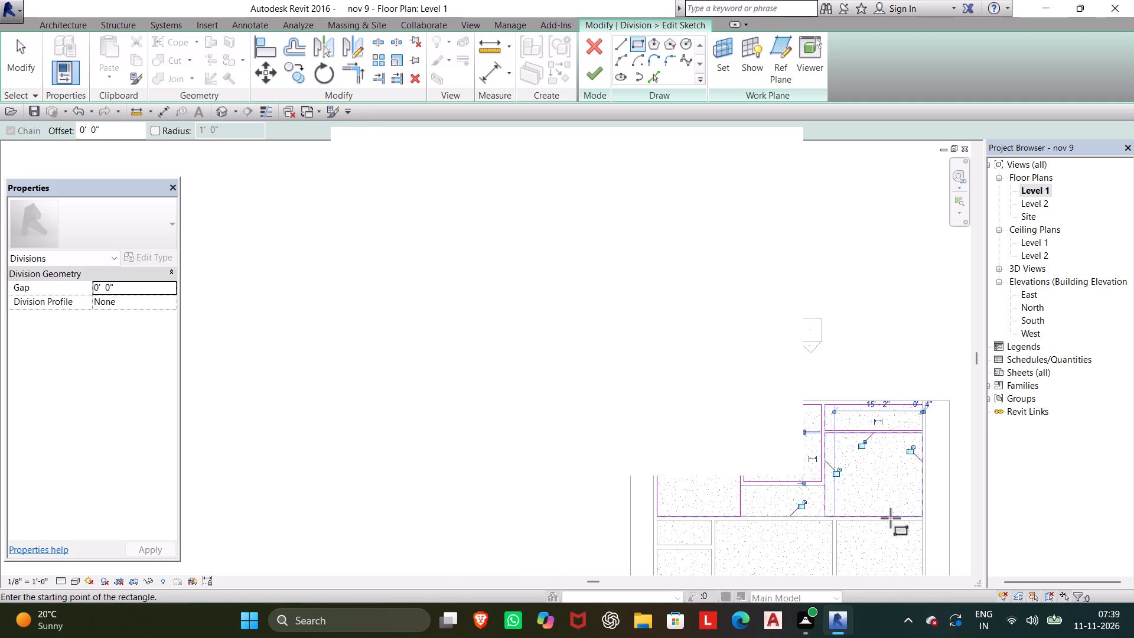
scroll(888, 525, "down", 2)
middle_click_drag(888, 525, 917, 484)
middle_click_drag(826, 522, 836, 527)
scroll(827, 523, "down", 1)
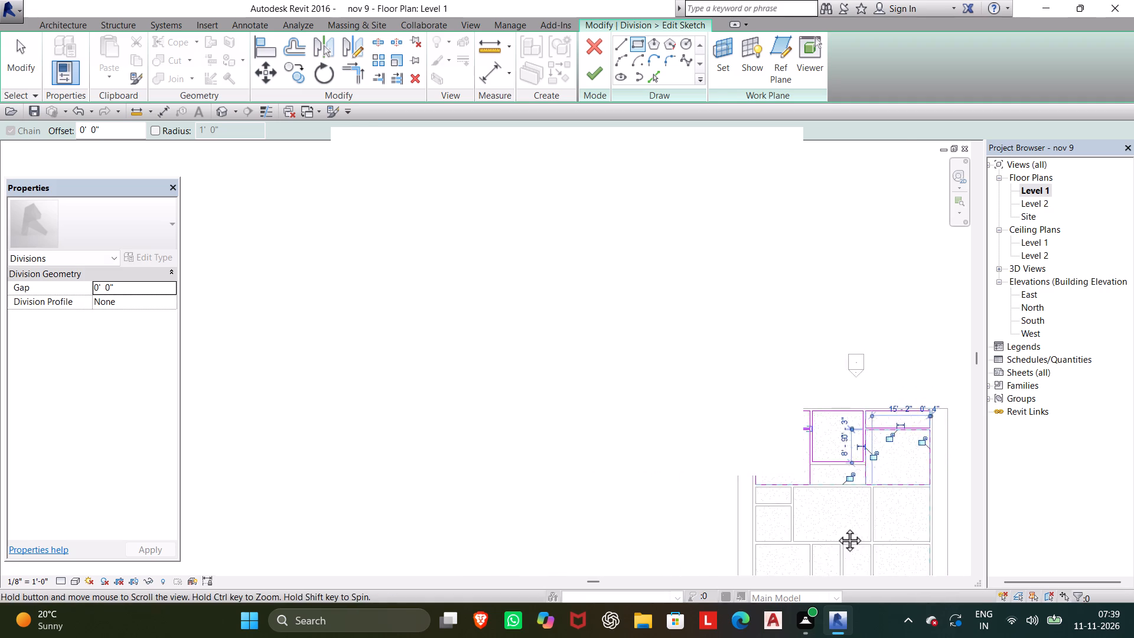
middle_click_drag(836, 527, 903, 529)
scroll(838, 498, "up", 10)
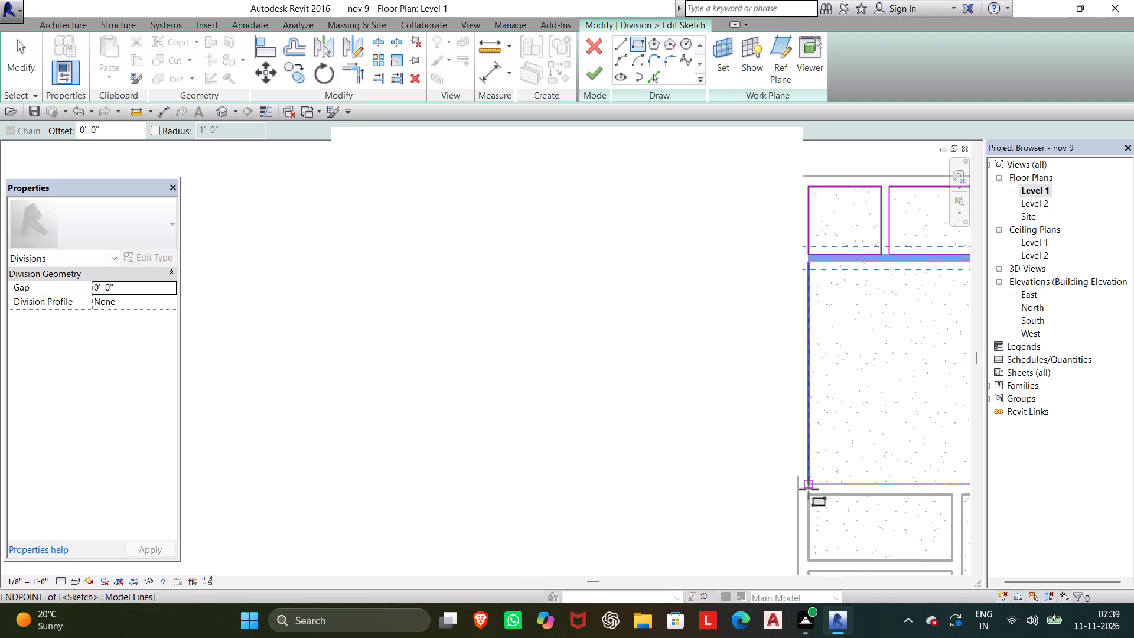
scroll(814, 494, "up", 5)
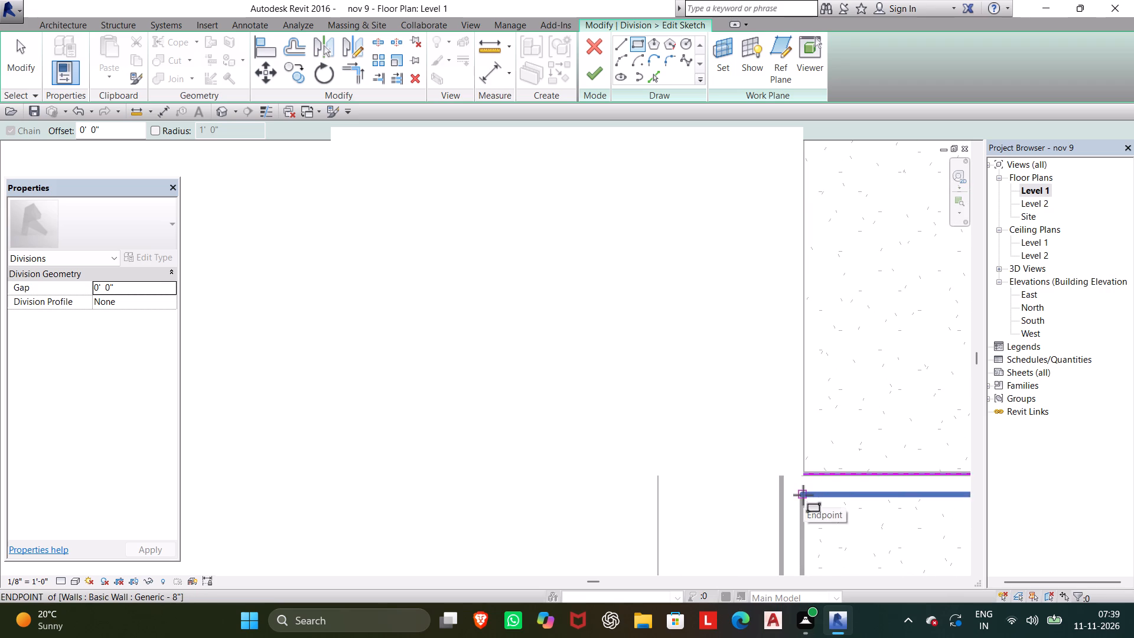
left_click(803, 495)
scroll(860, 521, "down", 4)
middle_click_drag(860, 523, 813, 513)
scroll(913, 555, "down", 2)
middle_click_drag(910, 554, 881, 535)
scroll(880, 534, "up", 1)
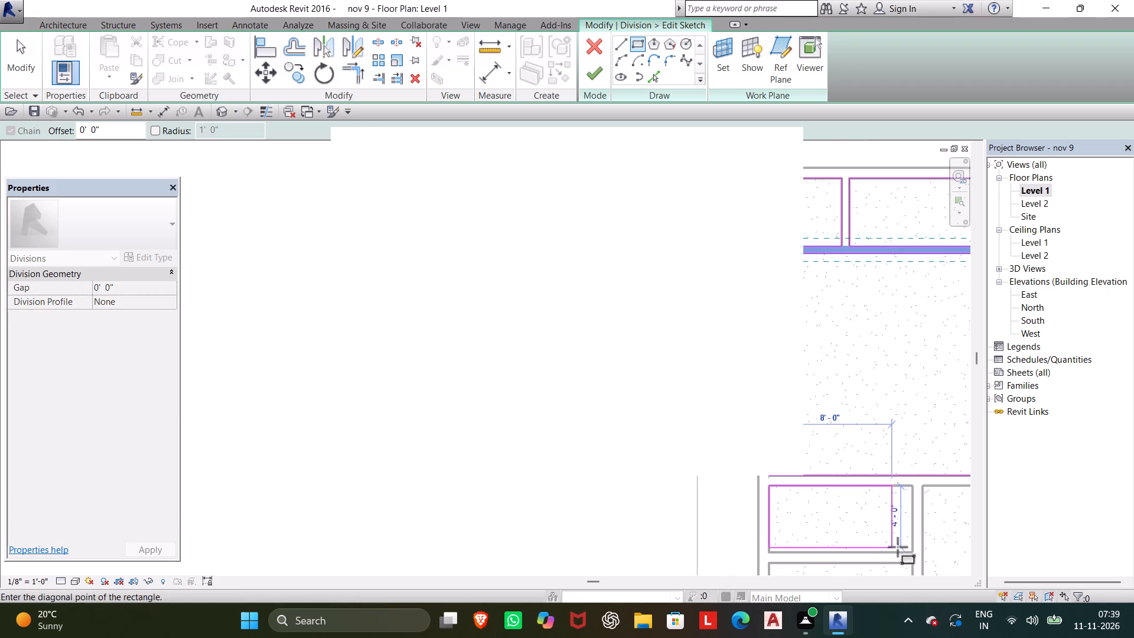
left_click(915, 553)
Sketch a division rectangle about 9'-4" deep inside the western room directly south of the 4'-4" deep one.
scroll(843, 553, "down", 2)
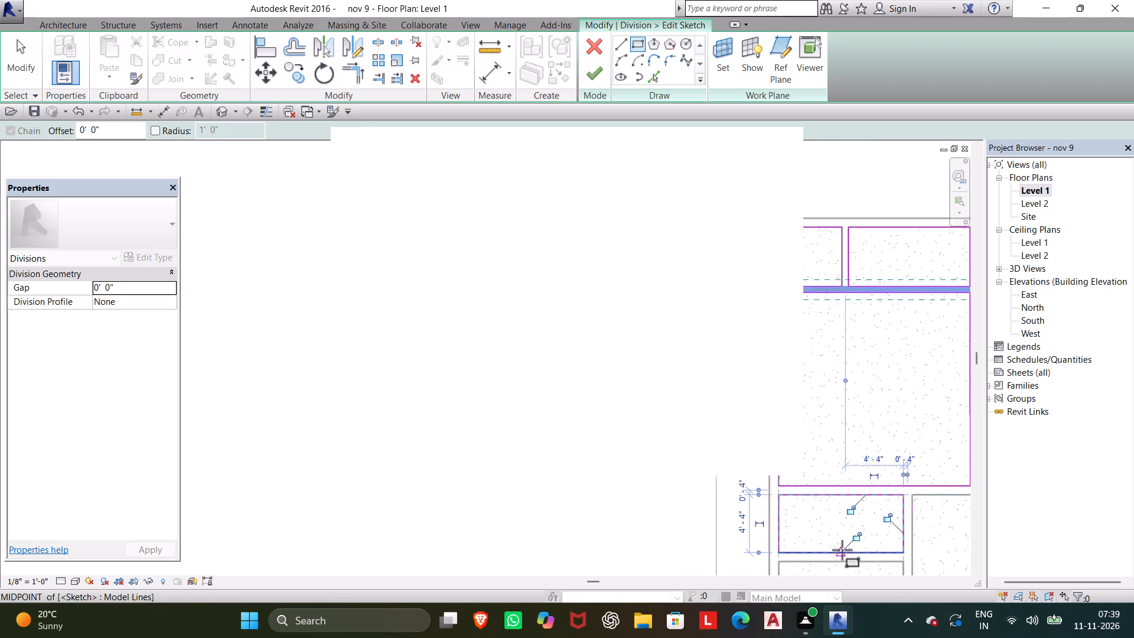
scroll(842, 550, "down", 2)
middle_click_drag(842, 549, 824, 517)
scroll(844, 522, "down", 2)
middle_click_drag(844, 522, 843, 479)
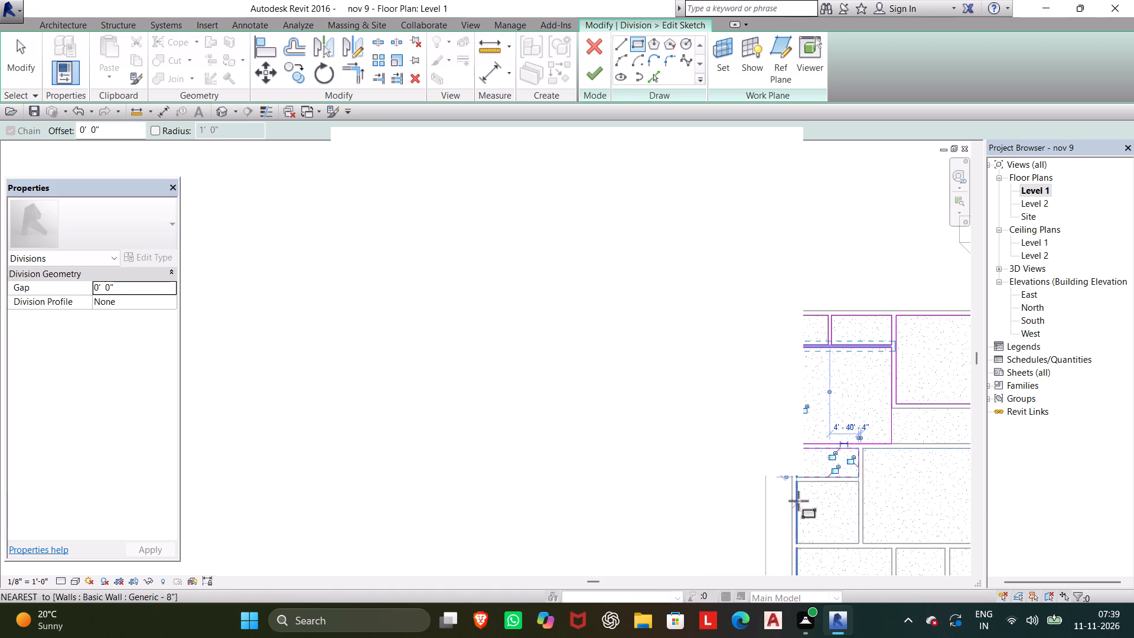
scroll(804, 493, "up", 4)
middle_click_drag(803, 495, 876, 516)
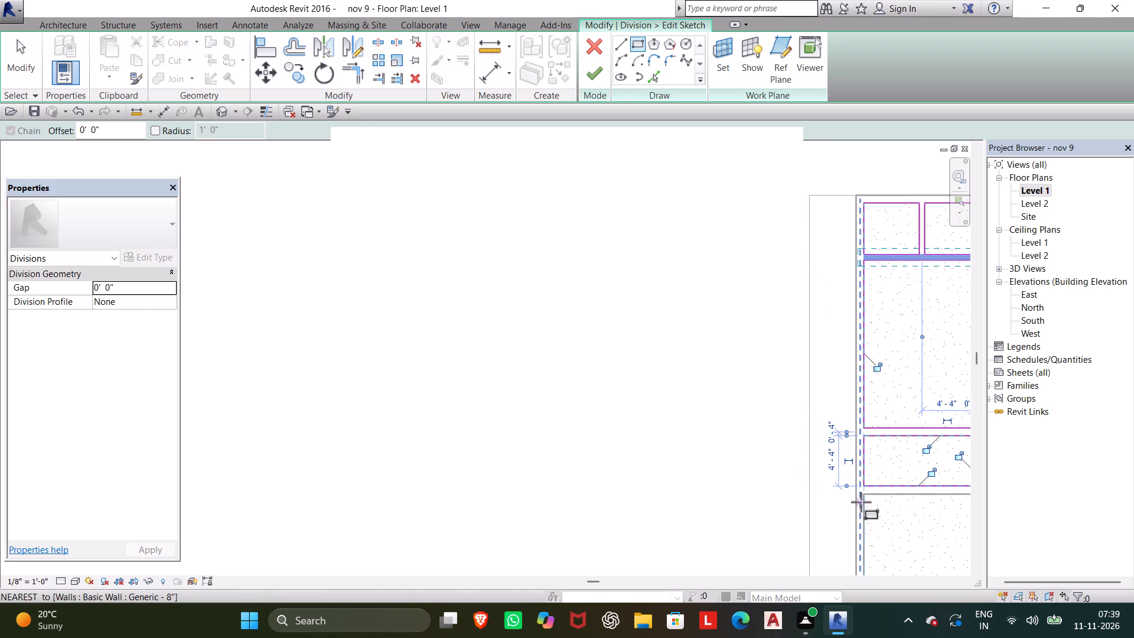
left_click(865, 495)
scroll(898, 517, "down", 1)
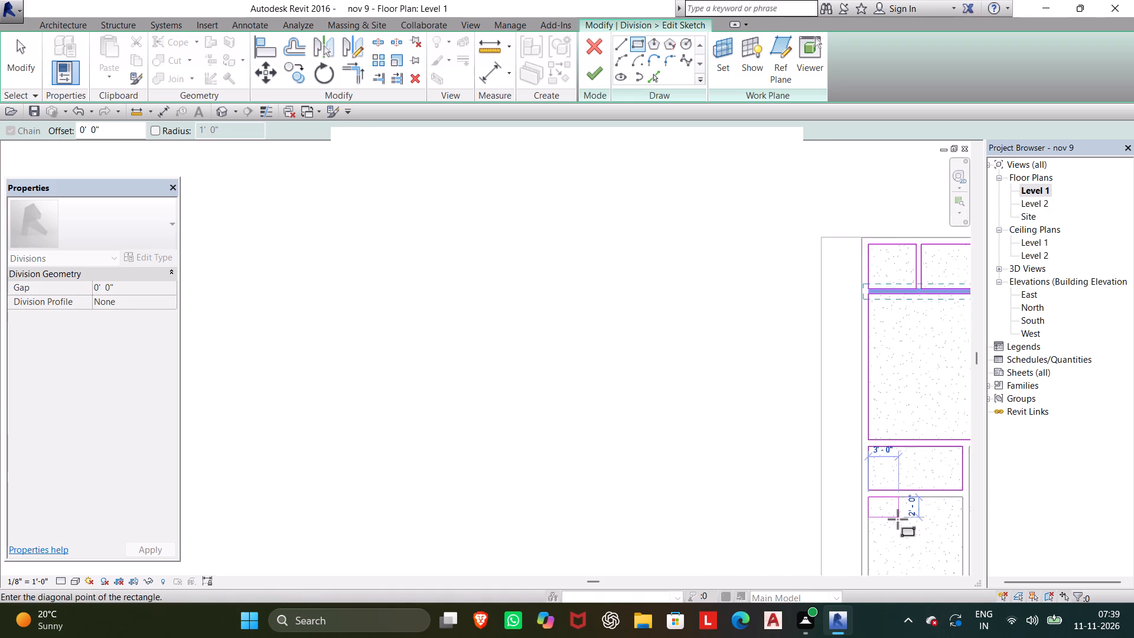
scroll(898, 519, "down", 2)
middle_click_drag(898, 520, 831, 491)
scroll(831, 492, "up", 1)
left_click(886, 552)
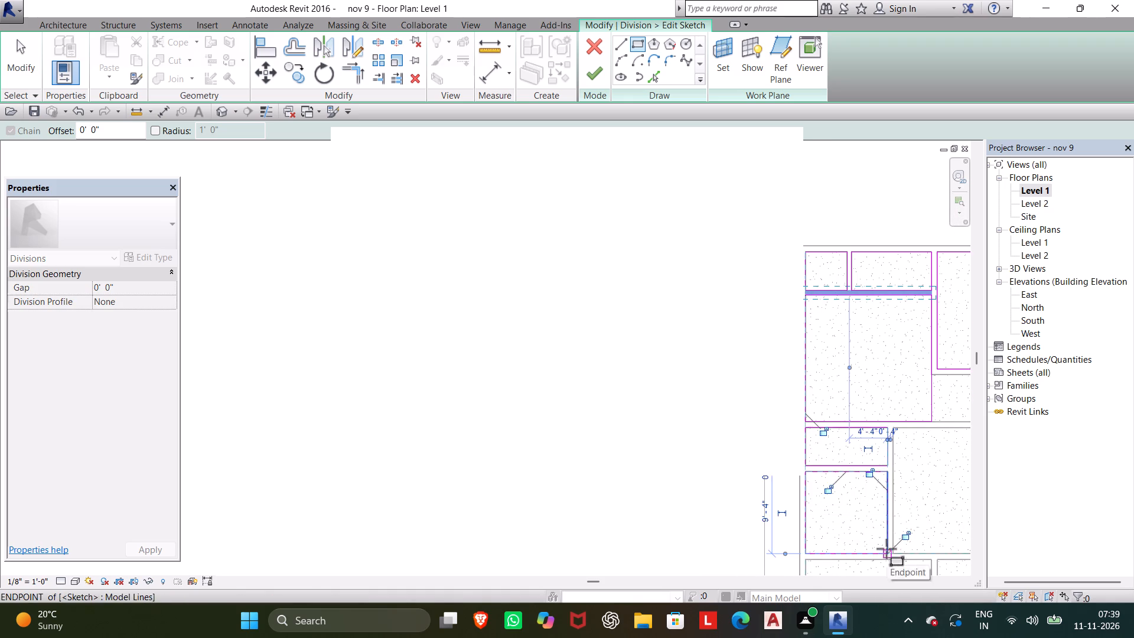
Sketch a division rectangle about 13' deep filling the southwest corner room.
scroll(886, 510, "down", 3)
middle_click_drag(886, 507, 903, 453)
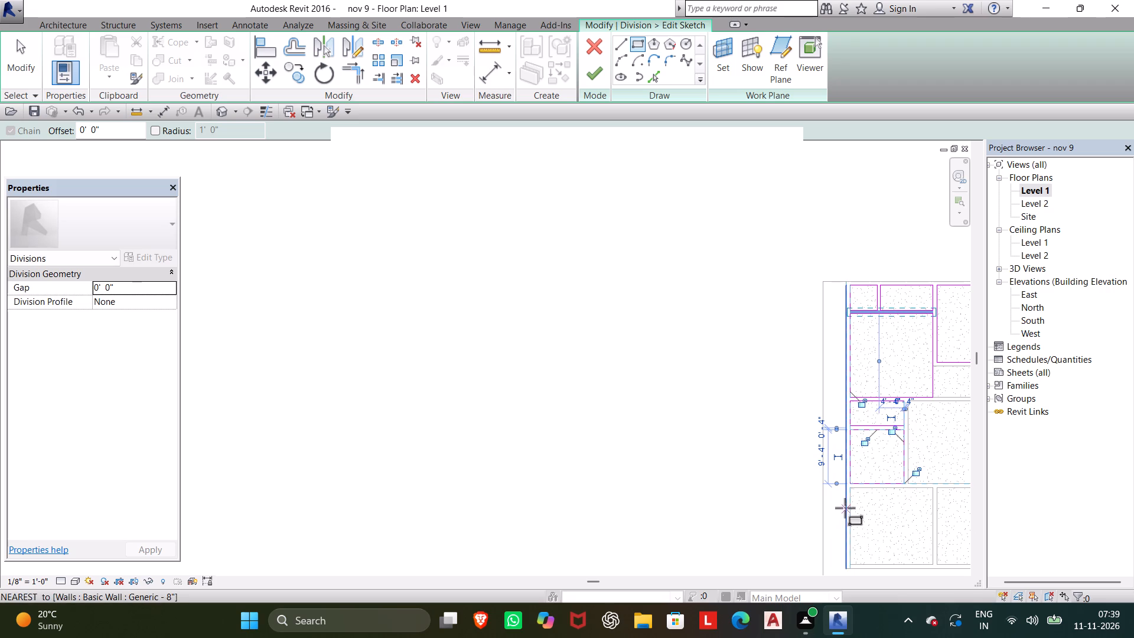
scroll(845, 505, "up", 8)
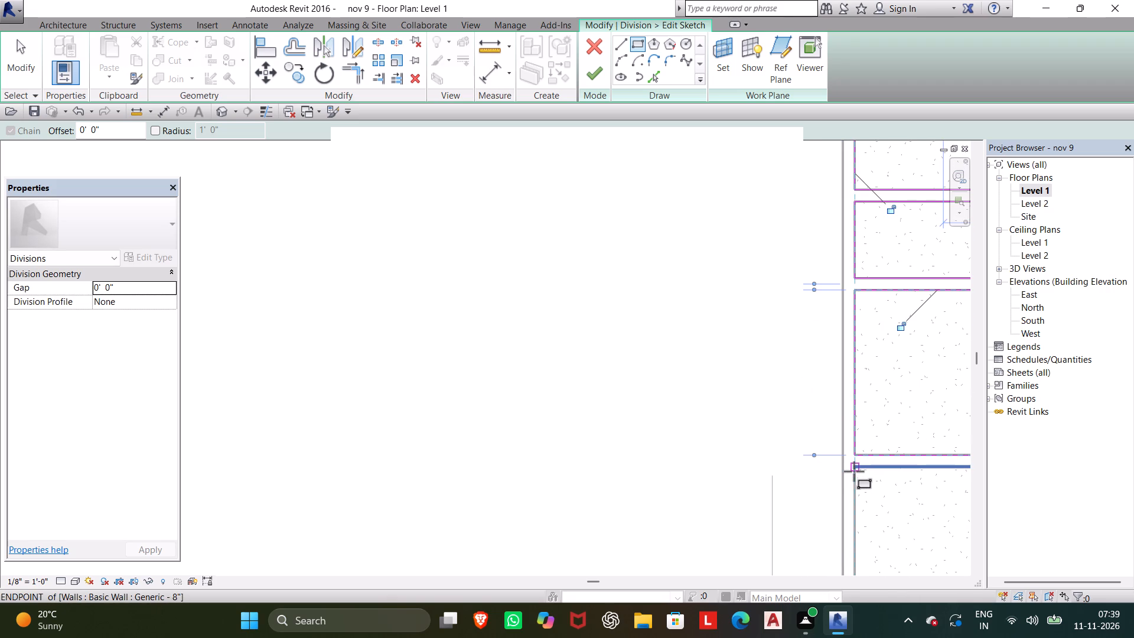
left_click(858, 468)
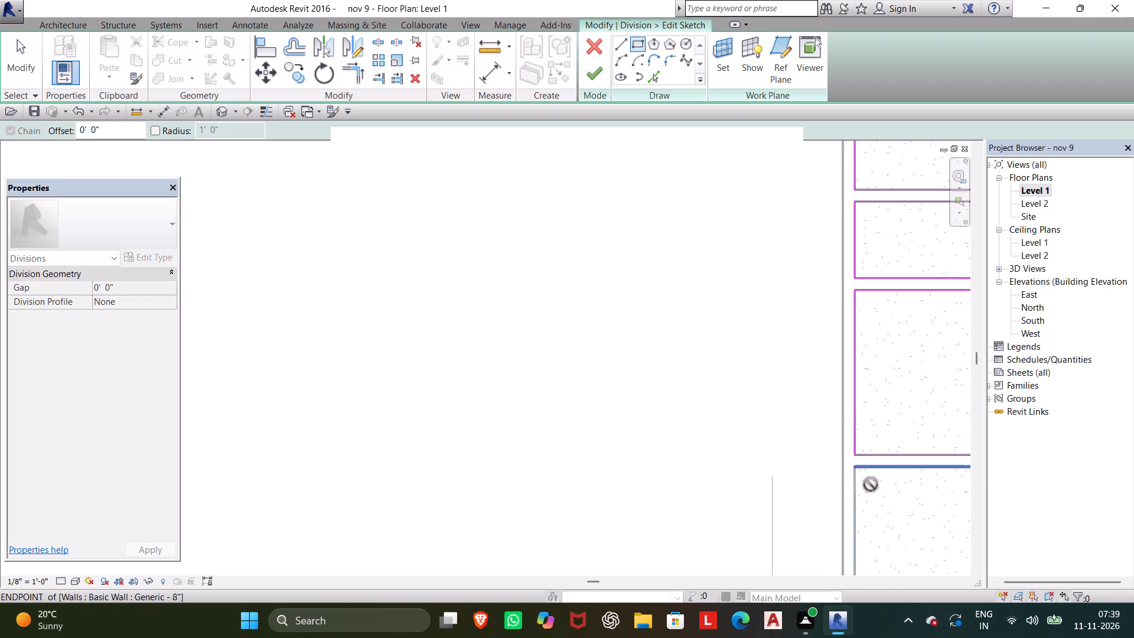
scroll(912, 510, "down", 7)
middle_click_drag(914, 516, 848, 499)
scroll(914, 516, "down", 1)
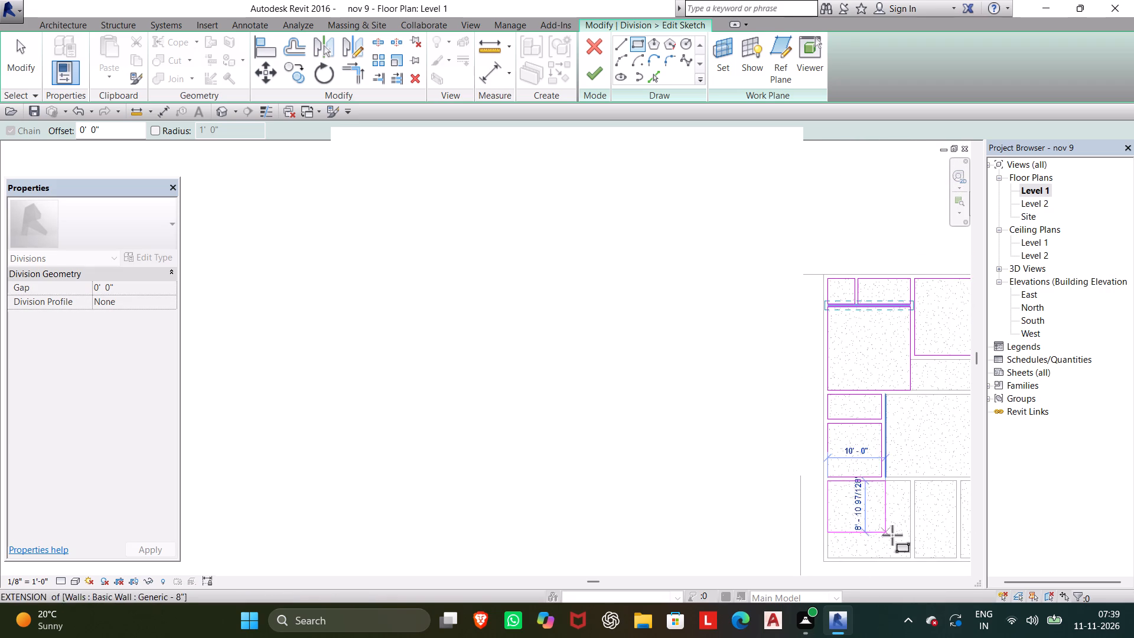
scroll(919, 552, "up", 6)
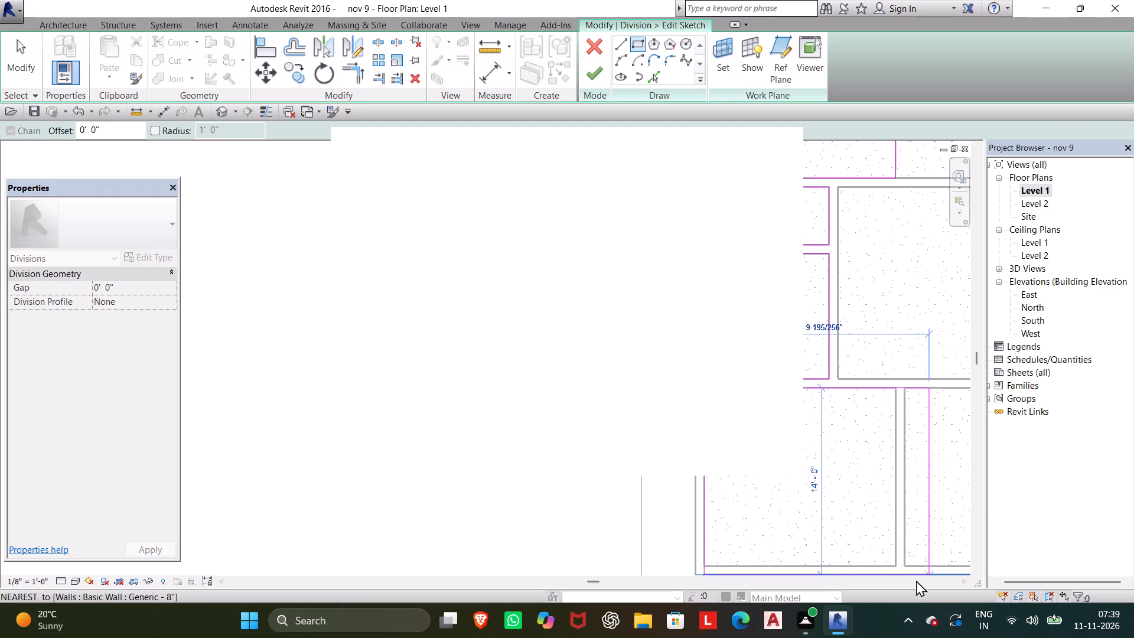
left_click(892, 565)
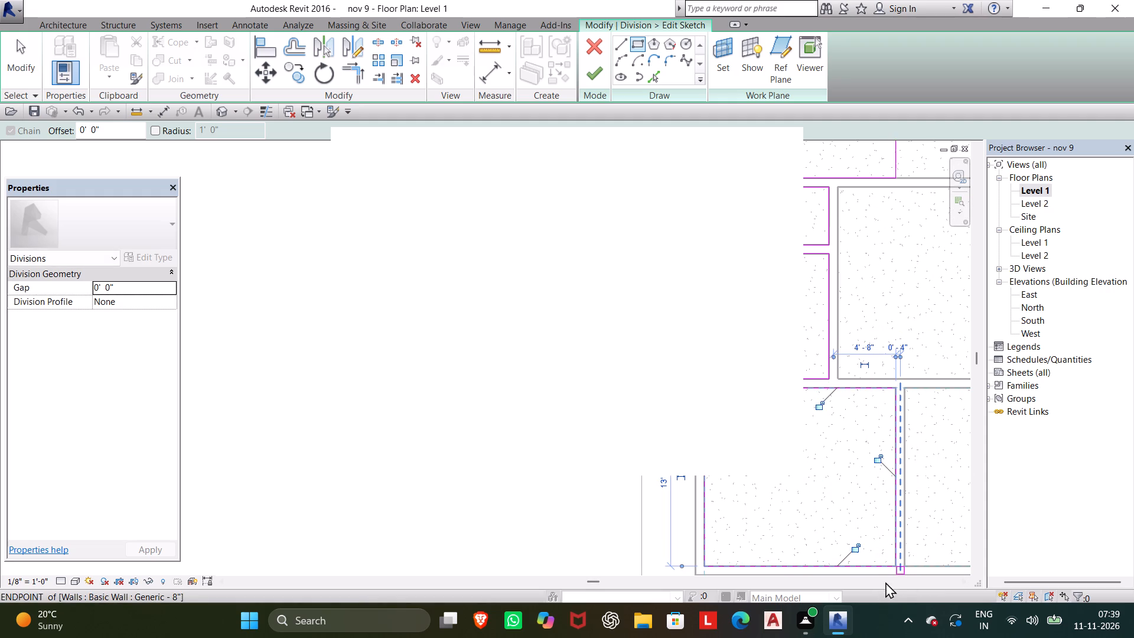
Sketch a division rectangle about 14'-4" deep inside the central room, east of the two small western rooms.
scroll(859, 341, "down", 6)
middle_click_drag(867, 353, 862, 375)
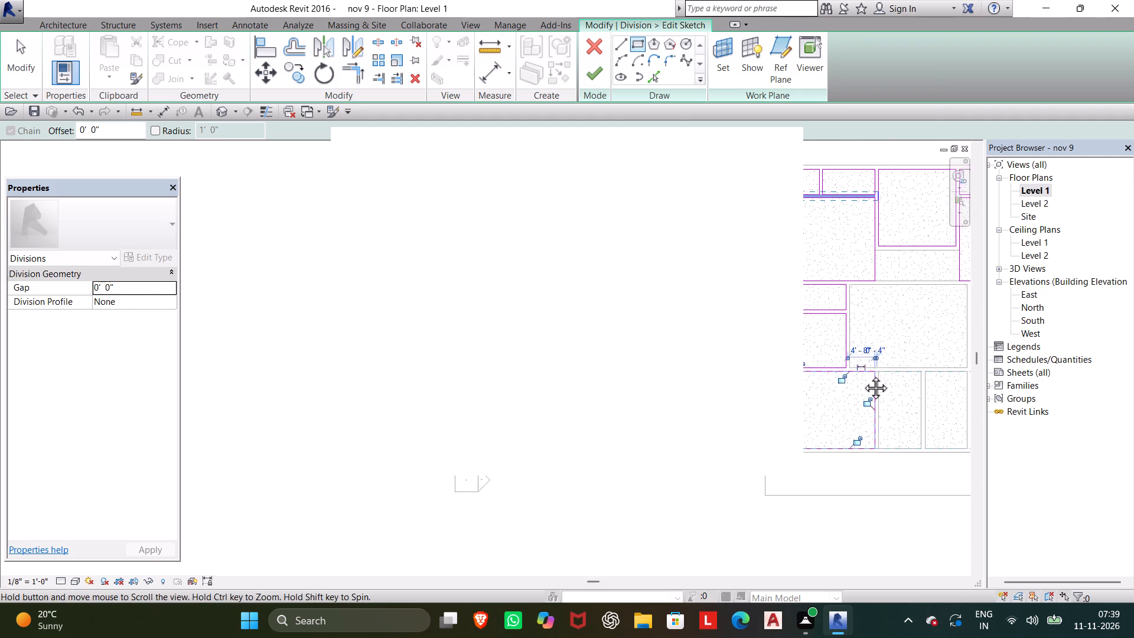
middle_click_drag(862, 375, 800, 431)
scroll(845, 396, "up", 4)
scroll(864, 400, "down", 3)
middle_click_drag(865, 400, 940, 383)
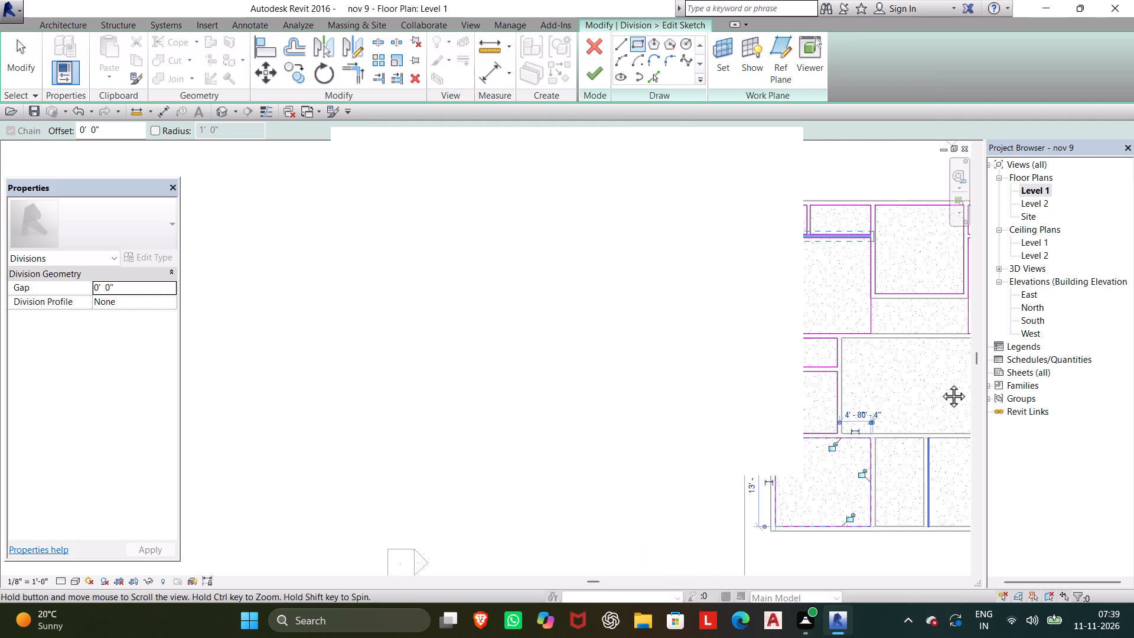
middle_click_drag(940, 383, 963, 374)
scroll(892, 350, "up", 6)
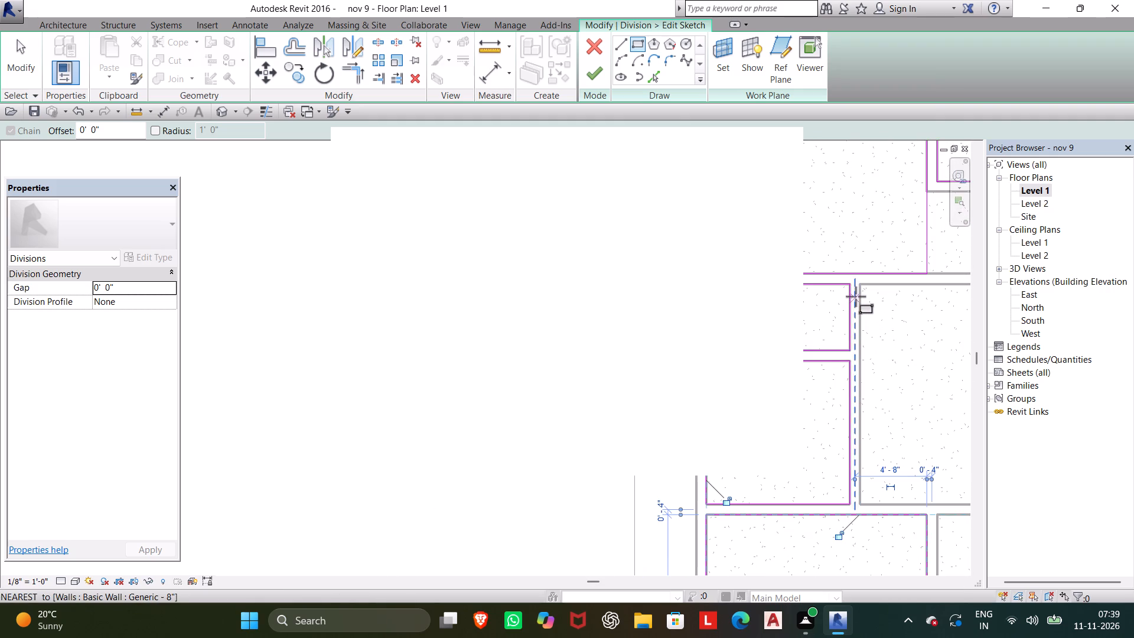
left_click(861, 288)
scroll(917, 369, "down", 4)
middle_click_drag(917, 371, 885, 372)
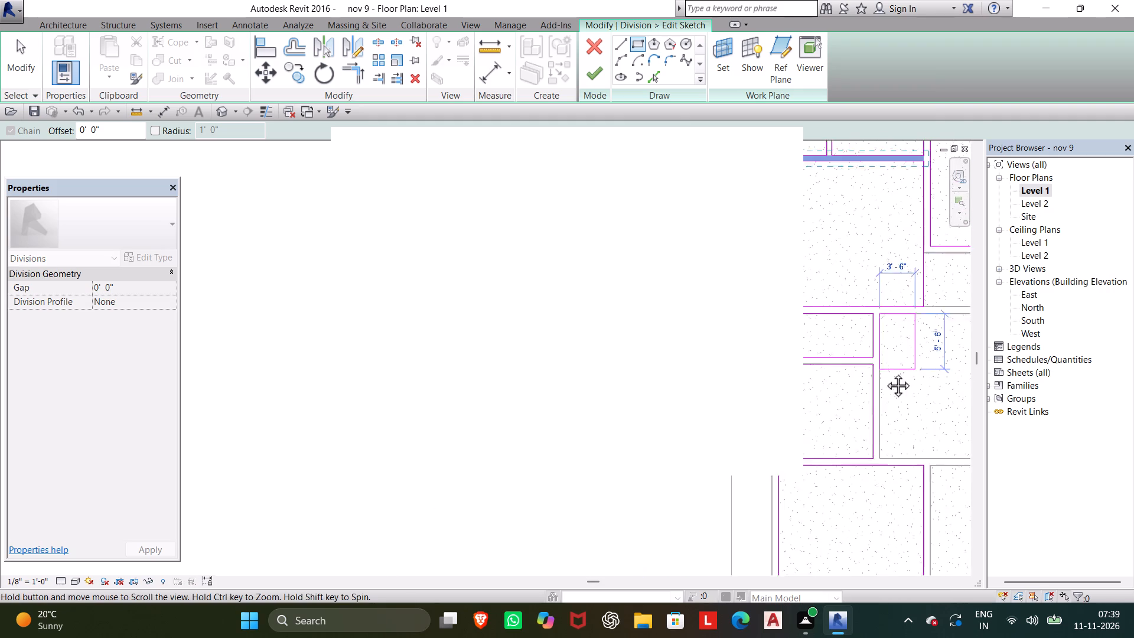
middle_click_drag(885, 372, 824, 388)
middle_click_drag(888, 415, 822, 442)
scroll(891, 416, "down", 1)
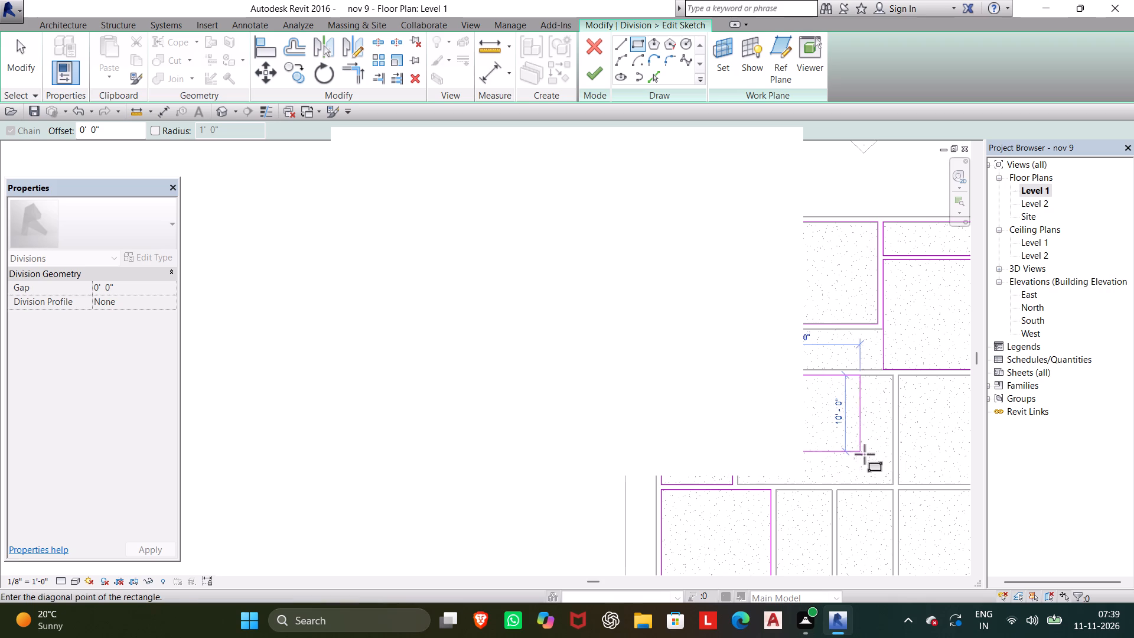
scroll(887, 472, "up", 4)
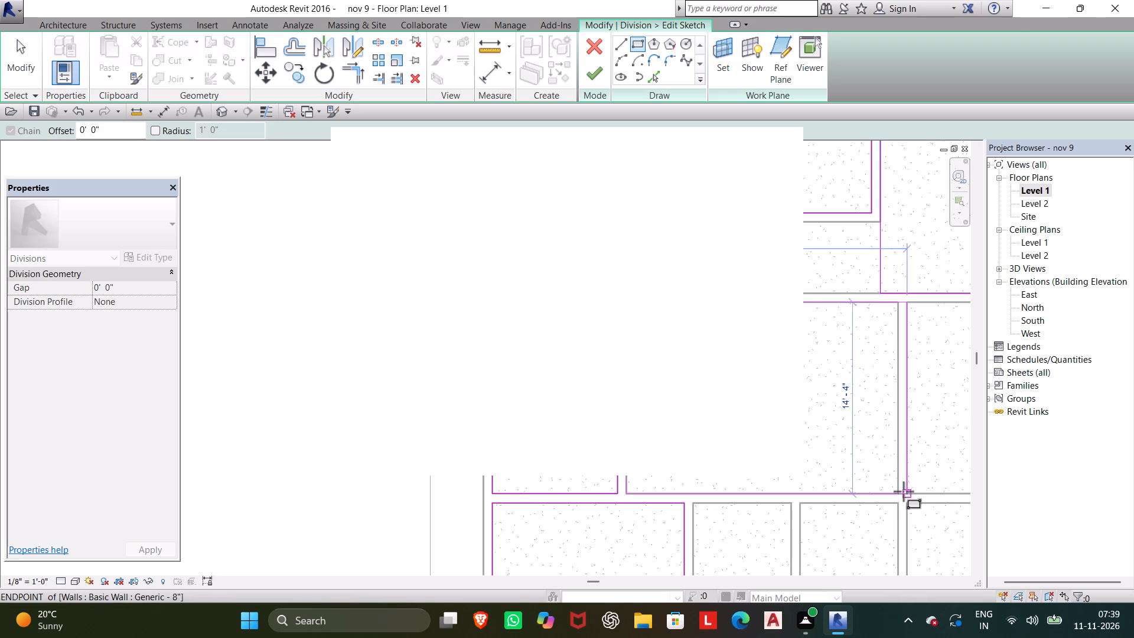
left_click(892, 492)
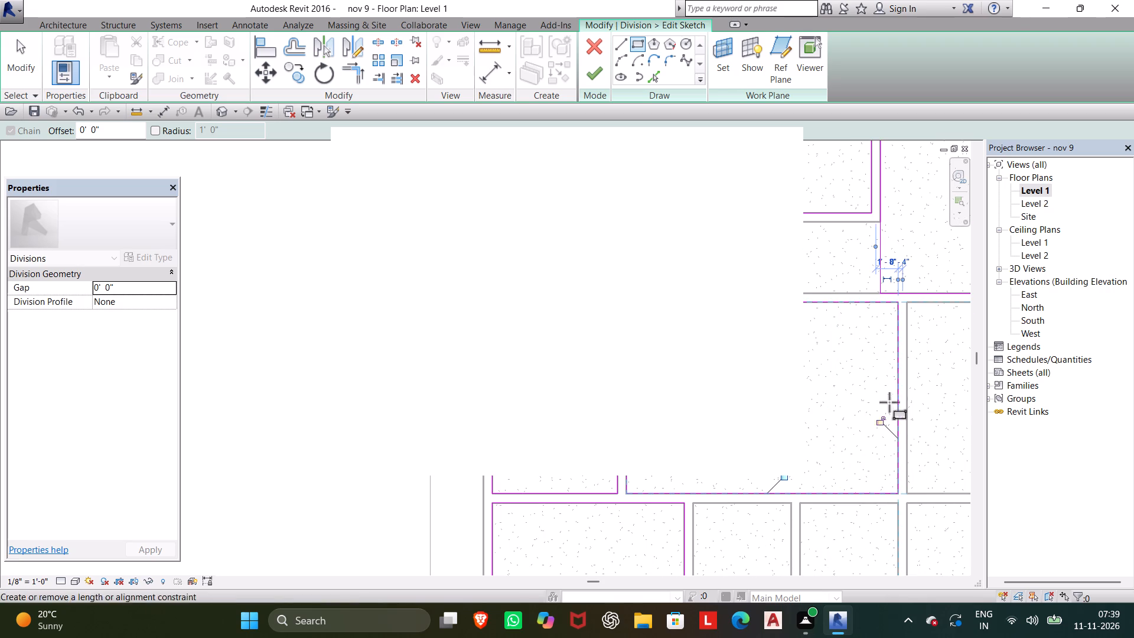
Sketch a division rectangle about 14'-10" by 14'-4" inside the eastern room beside the central room.
left_click(910, 300)
scroll(930, 392, "down", 3)
middle_click_drag(930, 392, 907, 396)
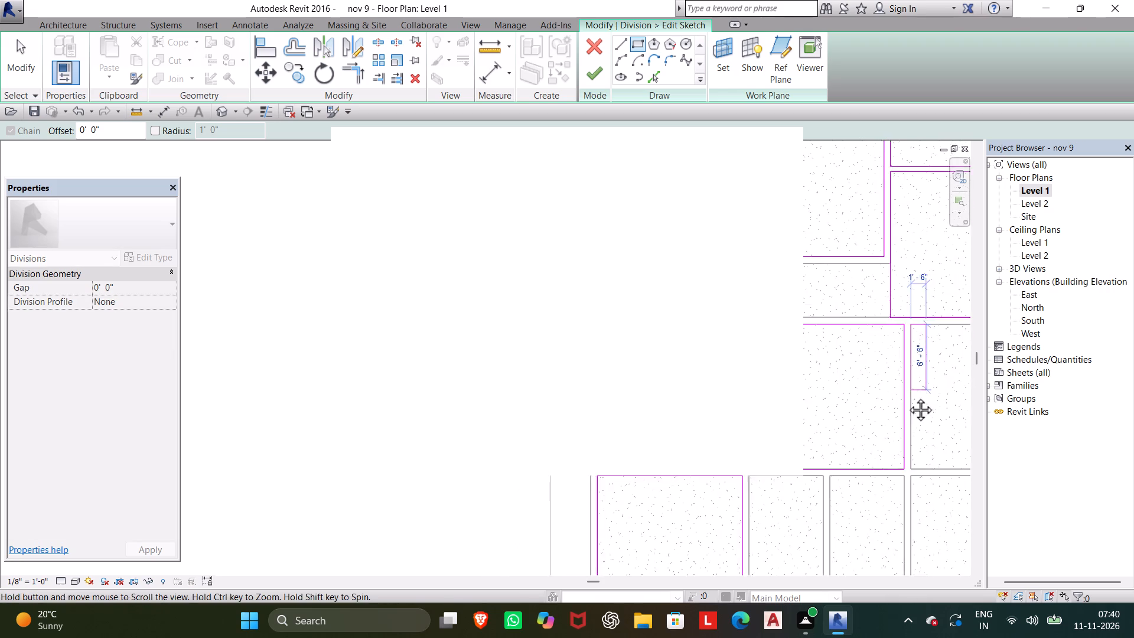
middle_click_drag(907, 396, 749, 425)
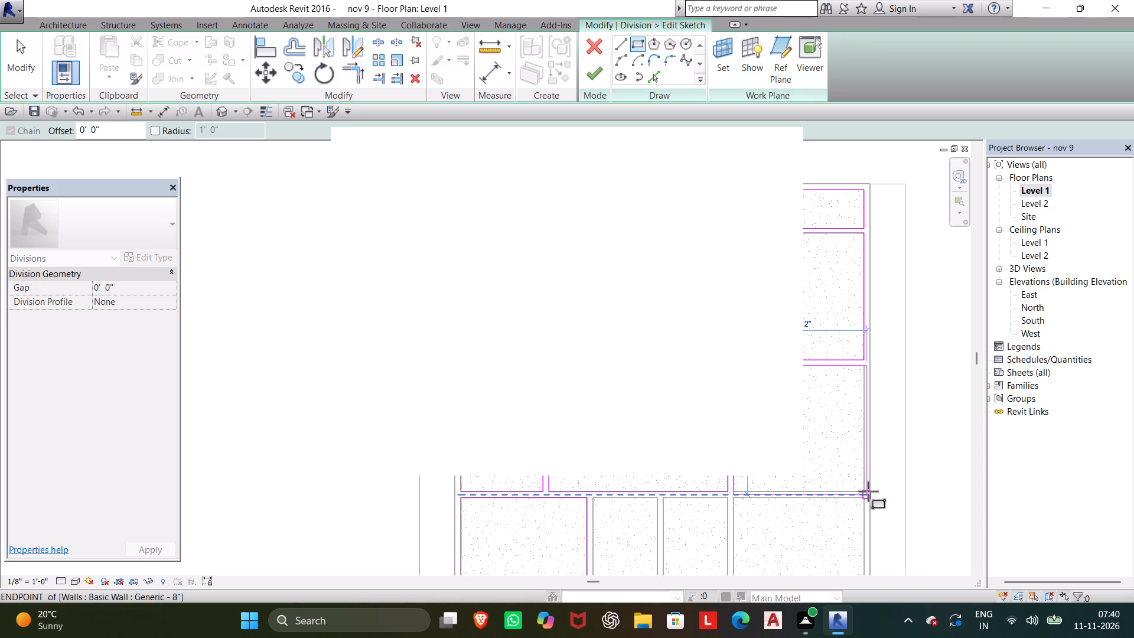
scroll(856, 473, "up", 5)
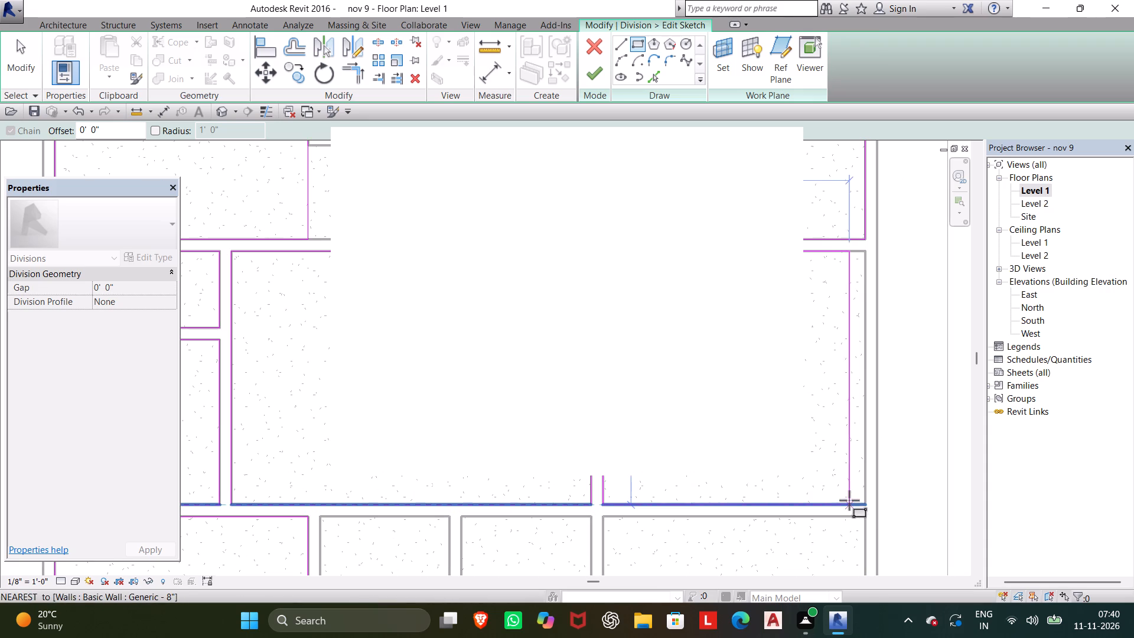
left_click(863, 500)
Sketch a division rectangle about 14'-10" by 13'-4" inside the southeast corner room.
scroll(871, 512, "down", 4)
middle_click_drag(870, 506, 884, 469)
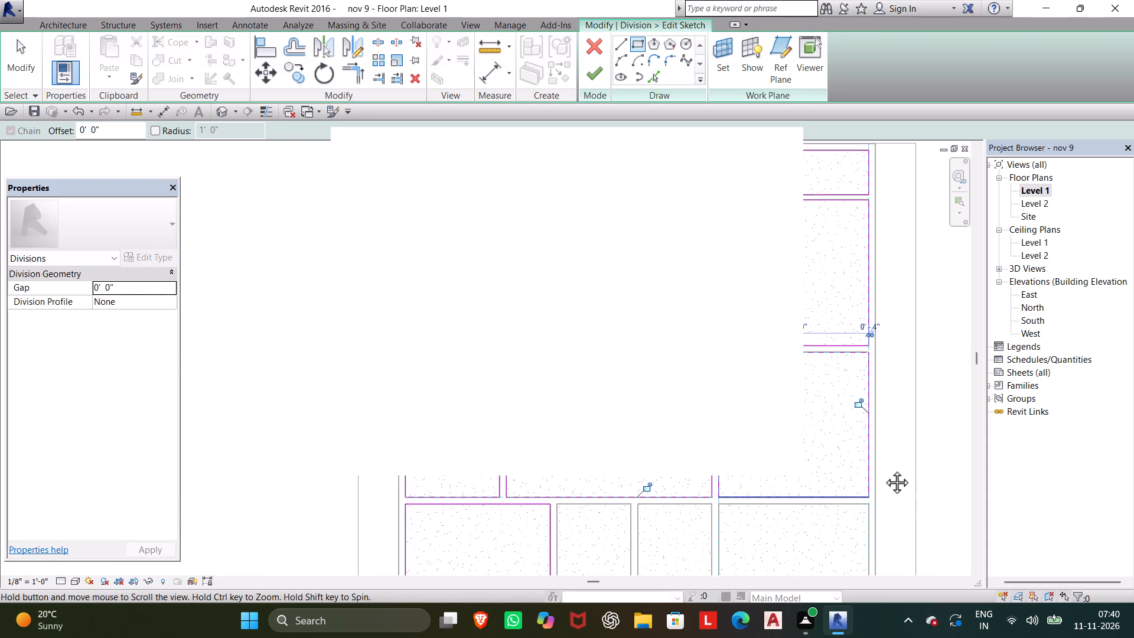
middle_click_drag(884, 469, 918, 417)
scroll(835, 483, "down", 2)
middle_click_drag(835, 483, 871, 519)
scroll(817, 486, "up", 5)
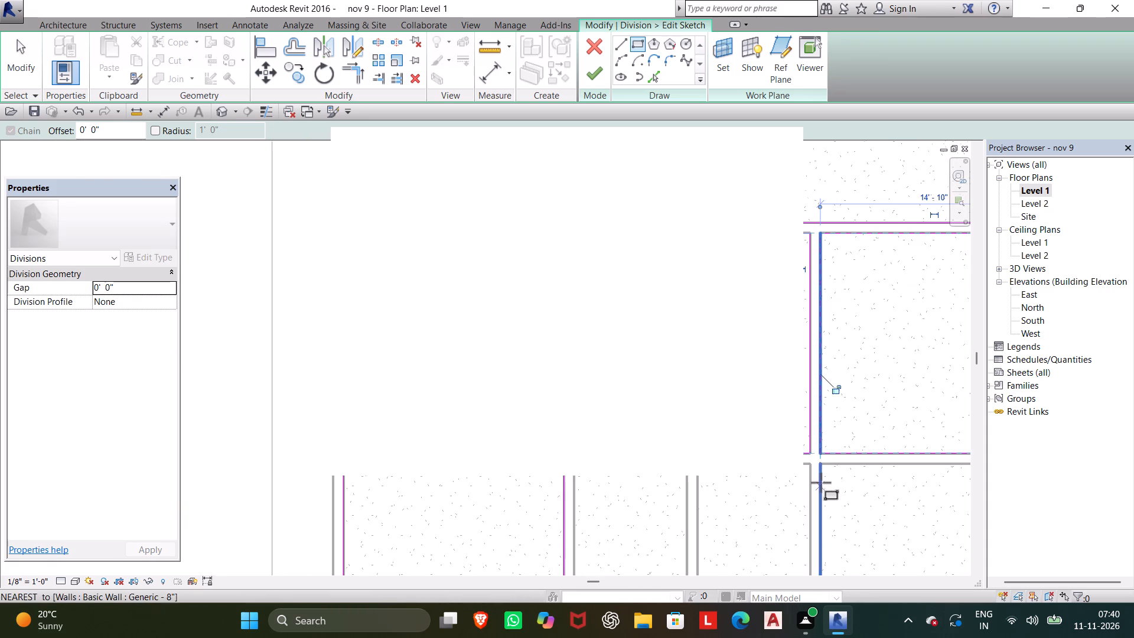
left_click_drag(823, 467, 826, 474)
scroll(902, 578, "down", 2)
middle_click_drag(898, 572, 807, 519)
scroll(898, 572, "down", 1)
scroll(855, 547, "down", 3)
middle_click_drag(855, 545, 858, 488)
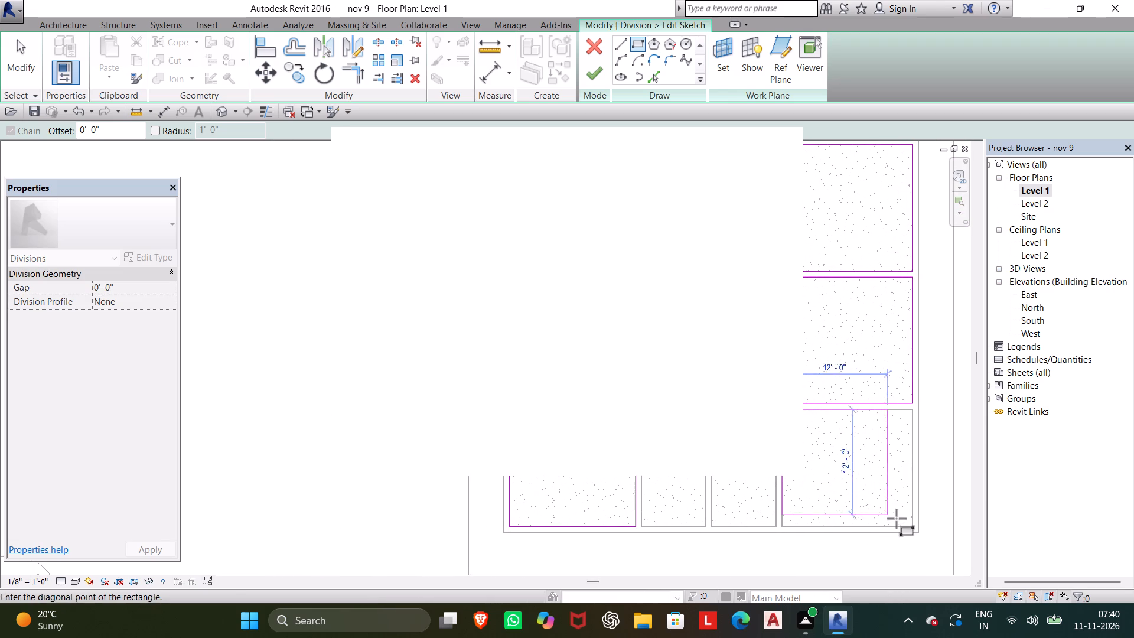
scroll(919, 528, "up", 6)
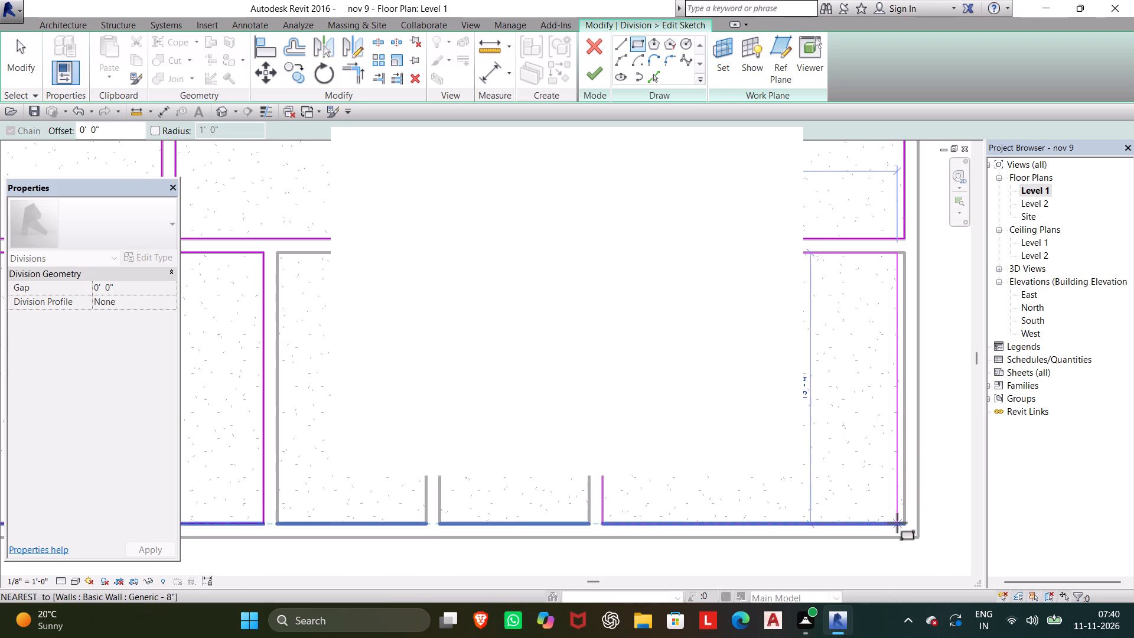
left_click(901, 522)
Finish the division sketch and apply the division to the Level 1 floor part.
scroll(873, 525, "down", 3)
middle_click_drag(873, 525, 938, 556)
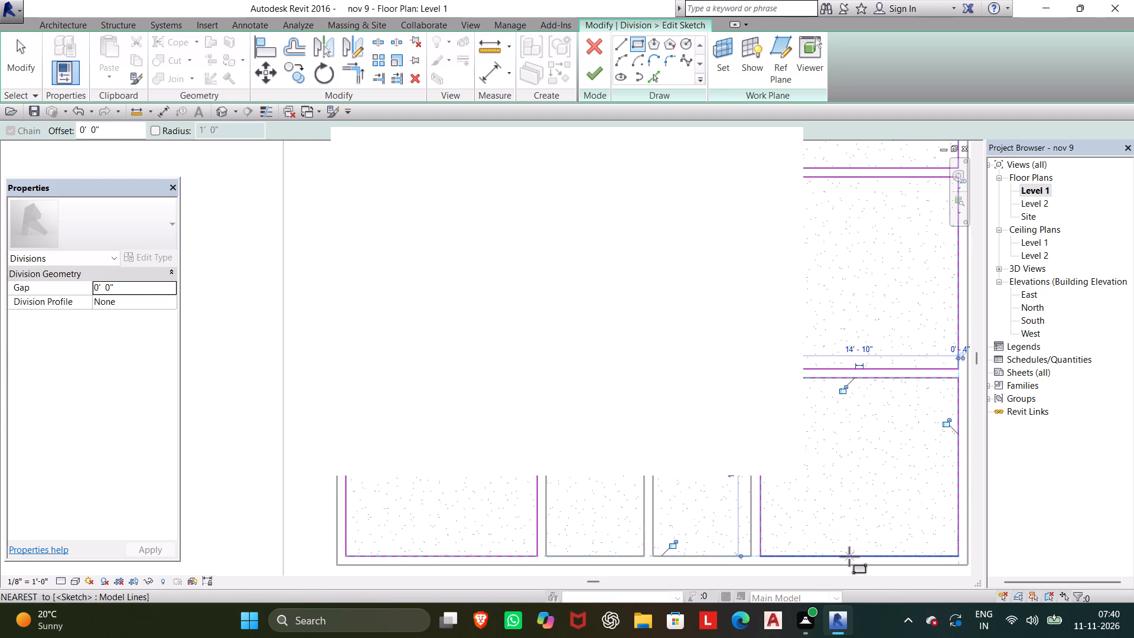
middle_click_drag(849, 556, 927, 578)
scroll(843, 565, "down", 4)
middle_click_drag(841, 565, 915, 556)
scroll(867, 577, "down", 1)
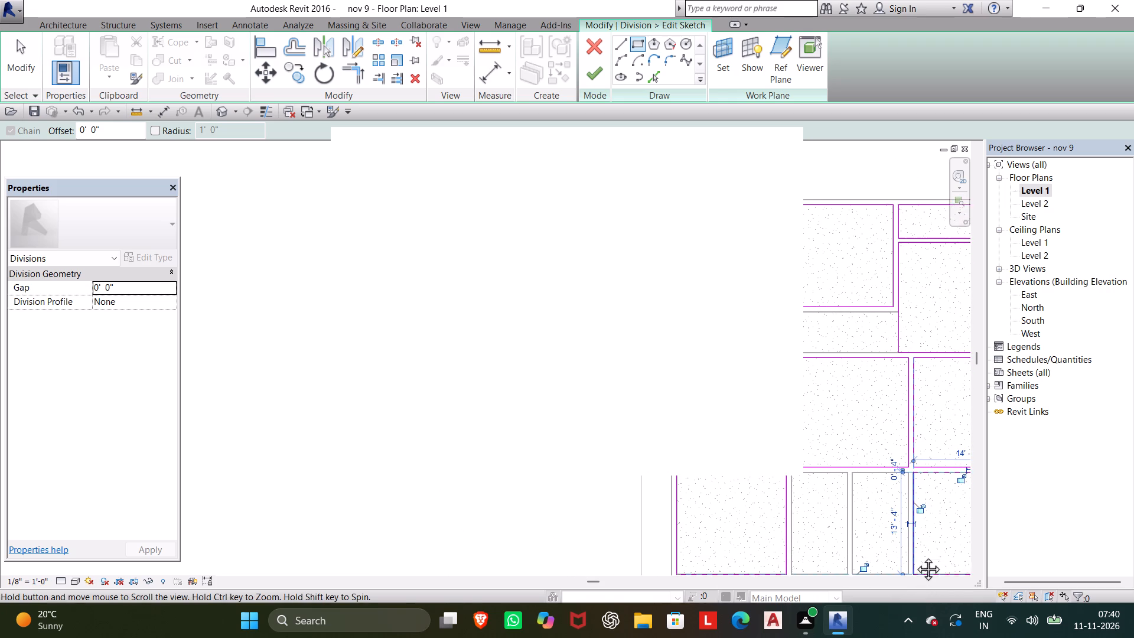
middle_click_drag(915, 556, 915, 549)
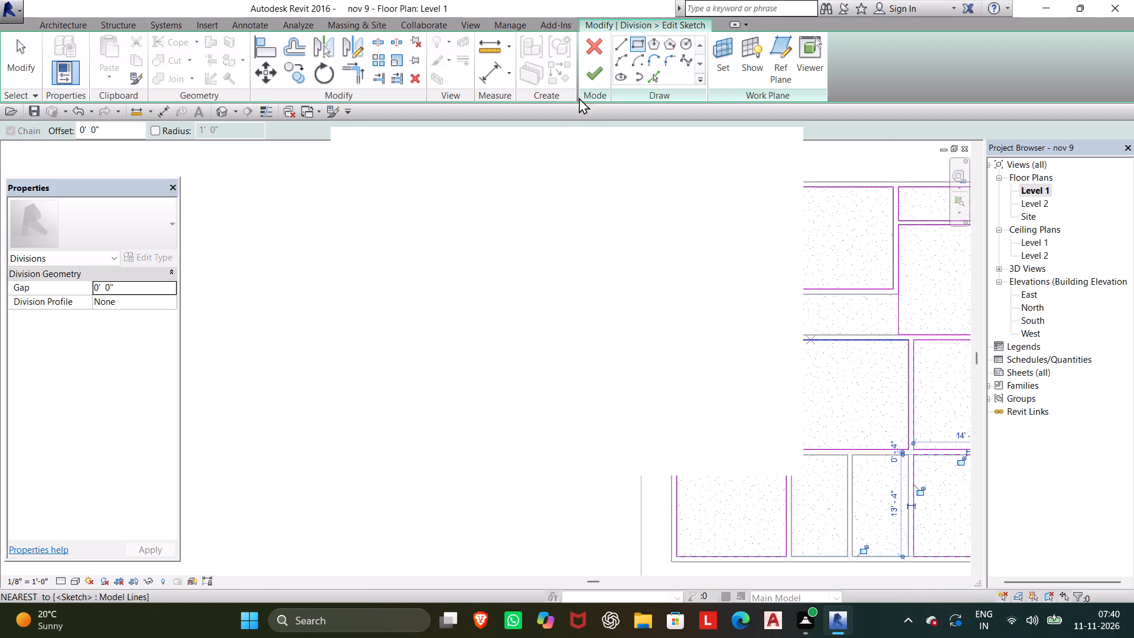
left_click(589, 68)
left_click(609, 77)
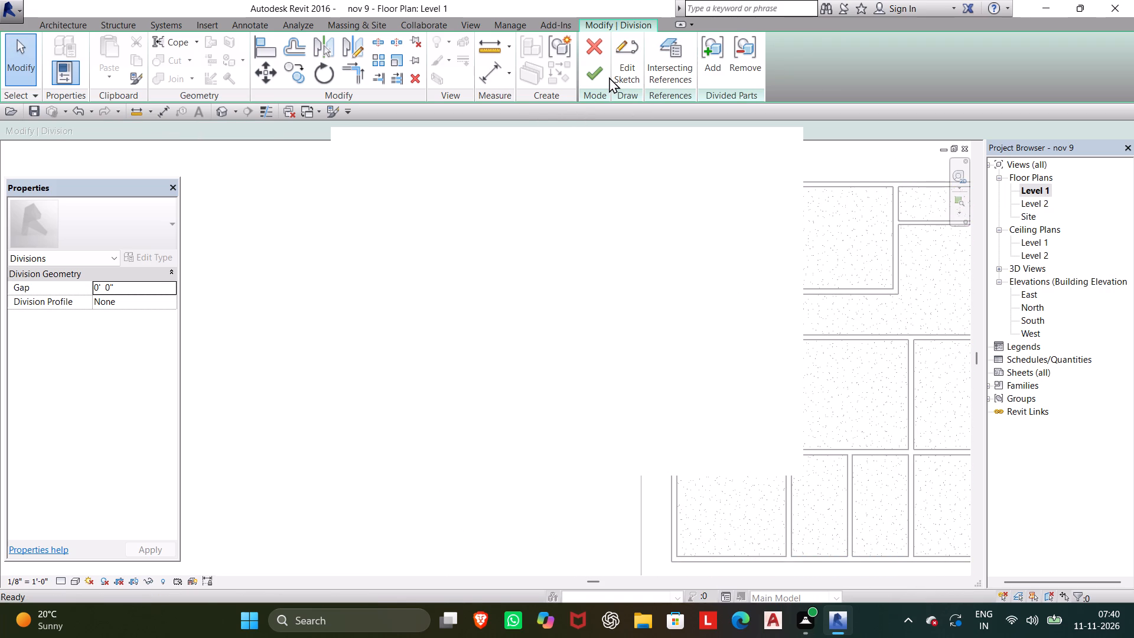
left_click(606, 77)
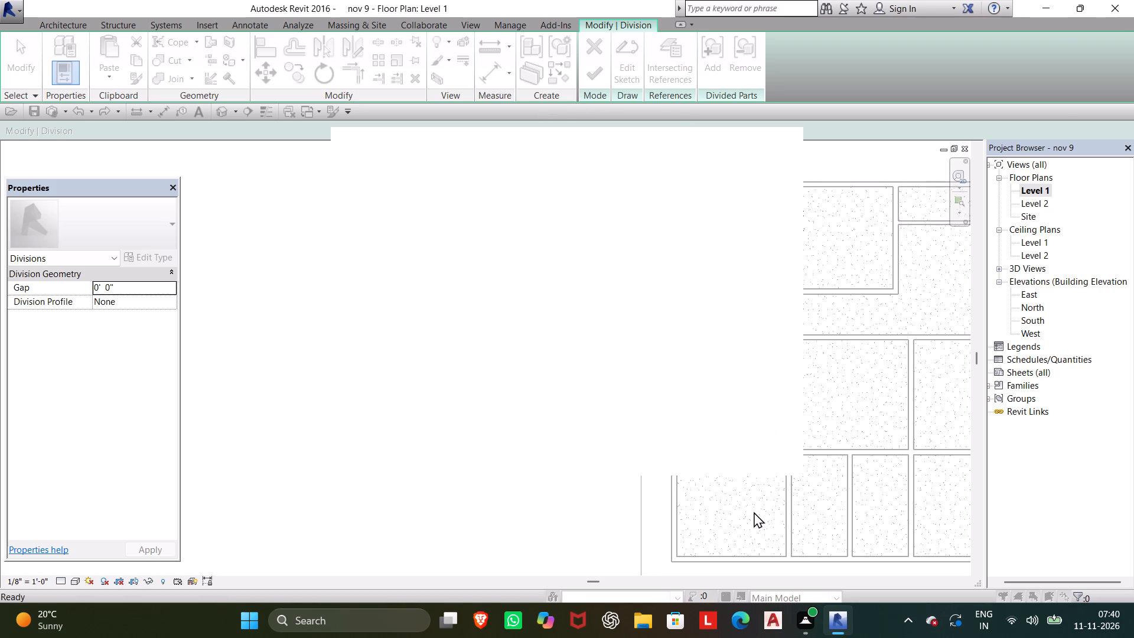
Save the nov 9 project.
key("ctrl+s")
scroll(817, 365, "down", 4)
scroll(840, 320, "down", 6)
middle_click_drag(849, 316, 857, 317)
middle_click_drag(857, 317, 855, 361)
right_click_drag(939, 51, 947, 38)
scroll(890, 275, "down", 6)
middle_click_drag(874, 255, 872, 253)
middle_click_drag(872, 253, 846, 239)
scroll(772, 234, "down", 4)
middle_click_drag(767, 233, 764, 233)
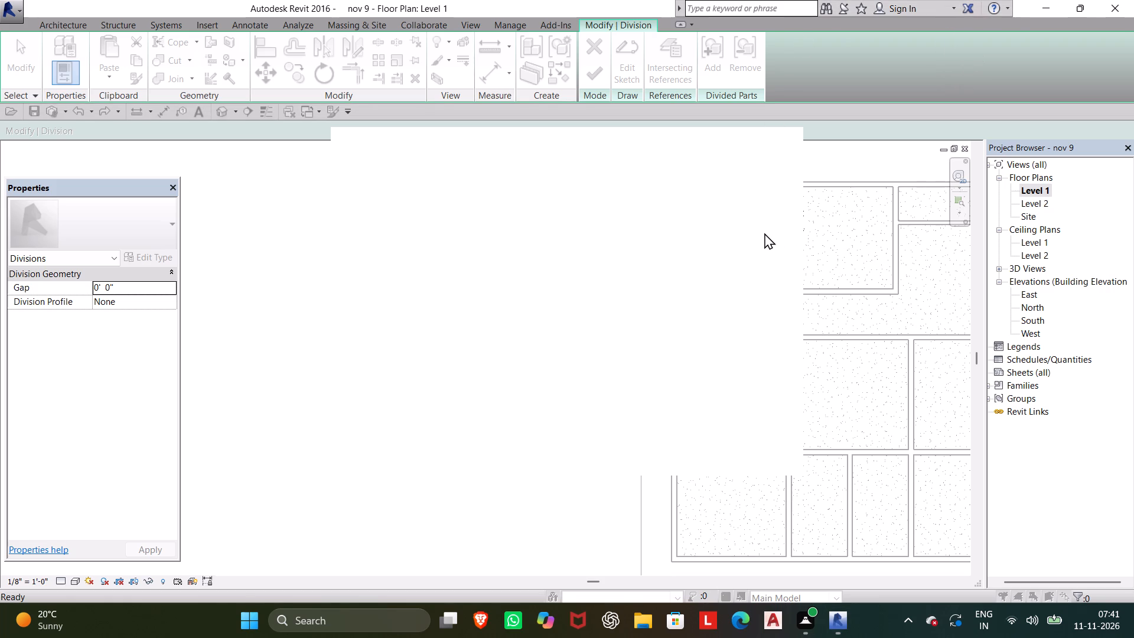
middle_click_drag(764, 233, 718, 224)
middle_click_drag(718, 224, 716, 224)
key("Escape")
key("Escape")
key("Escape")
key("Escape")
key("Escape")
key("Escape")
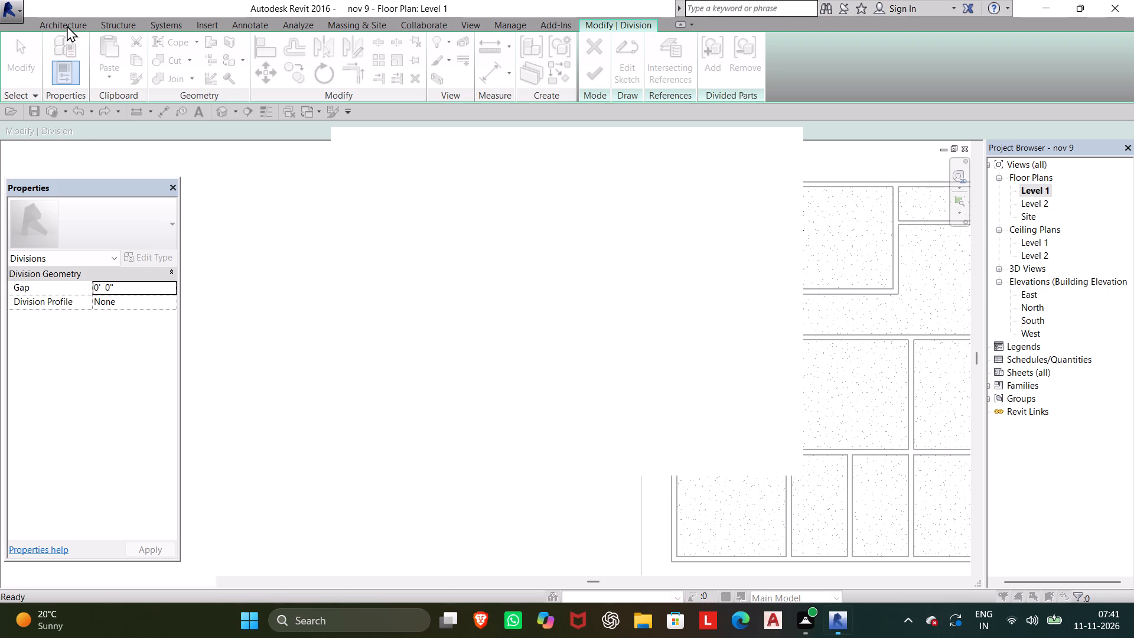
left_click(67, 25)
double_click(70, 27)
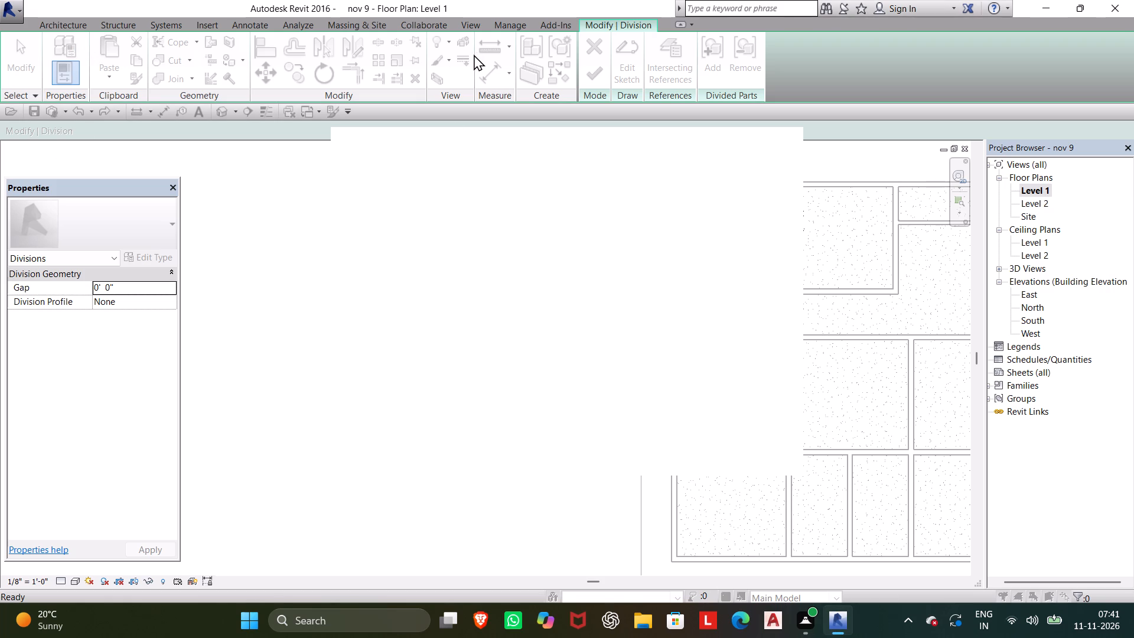
Cancel out of the division editing mode and return to the Level 1 floor plan.
key("Escape")
key("Escape")
key("Escape")
key("Escape")
key("Escape")
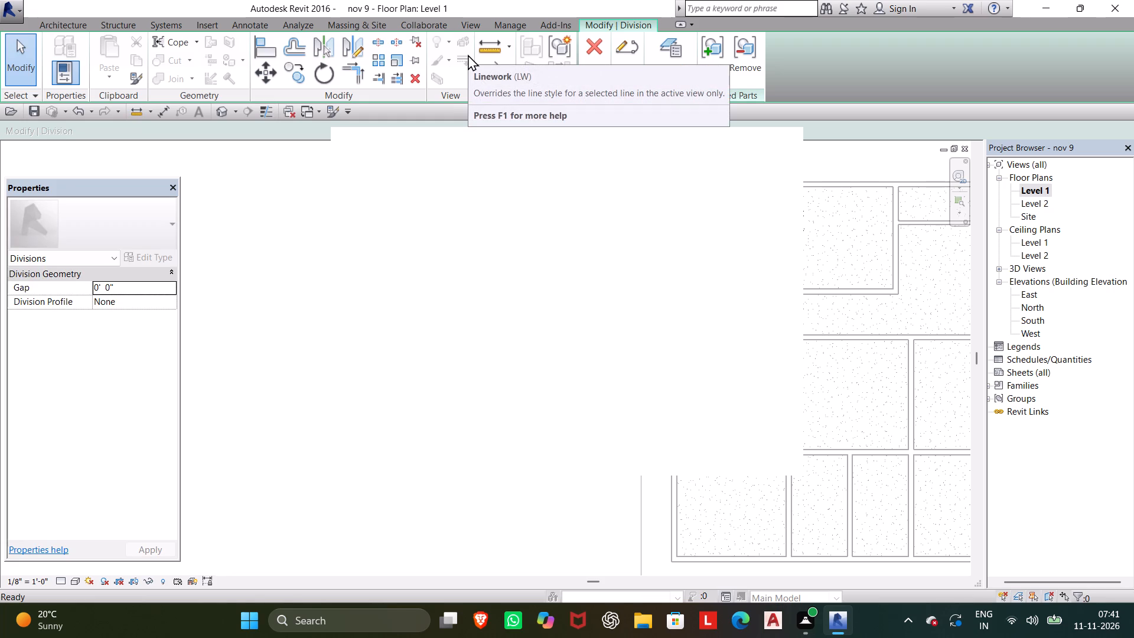
key("Escape")
key("Escape")
key("Escape")
key("Escape")
key("Escape")
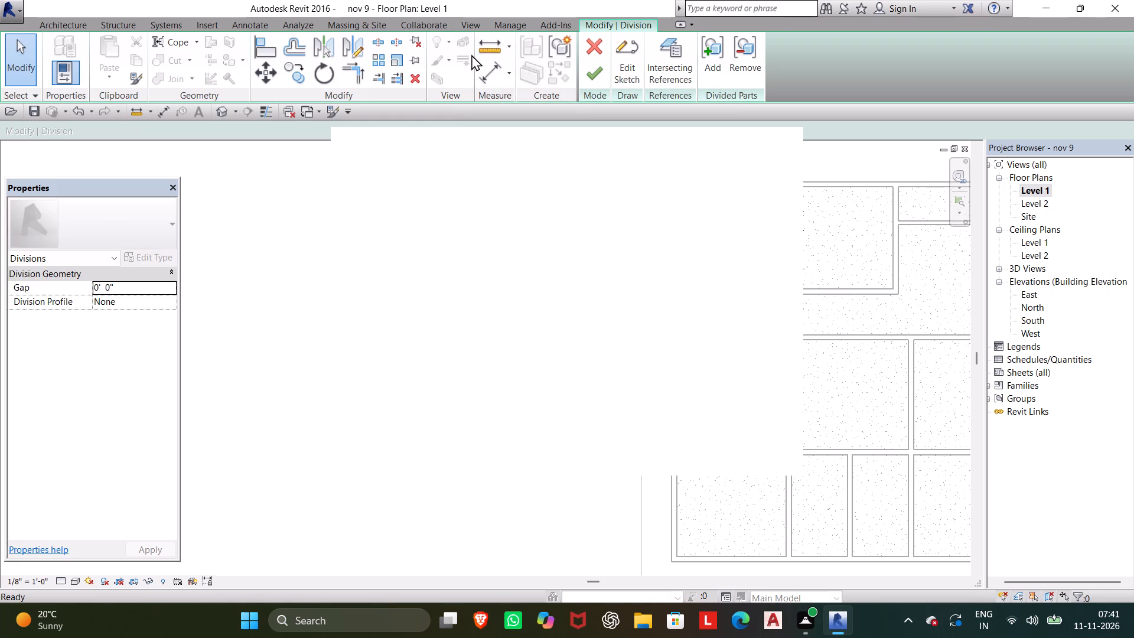
left_click(598, 58)
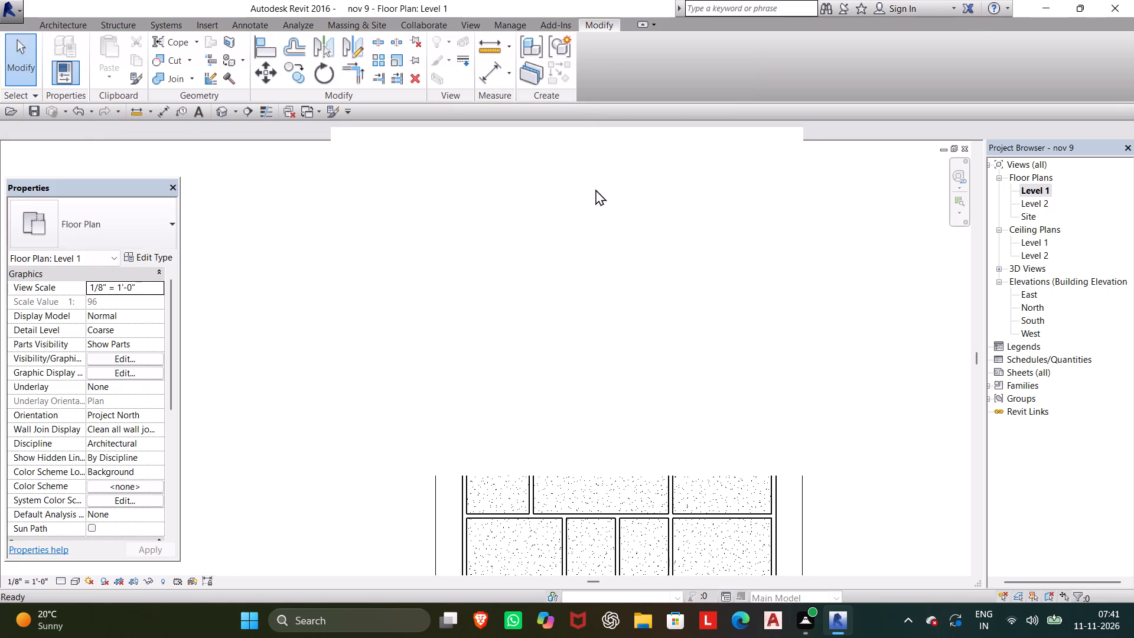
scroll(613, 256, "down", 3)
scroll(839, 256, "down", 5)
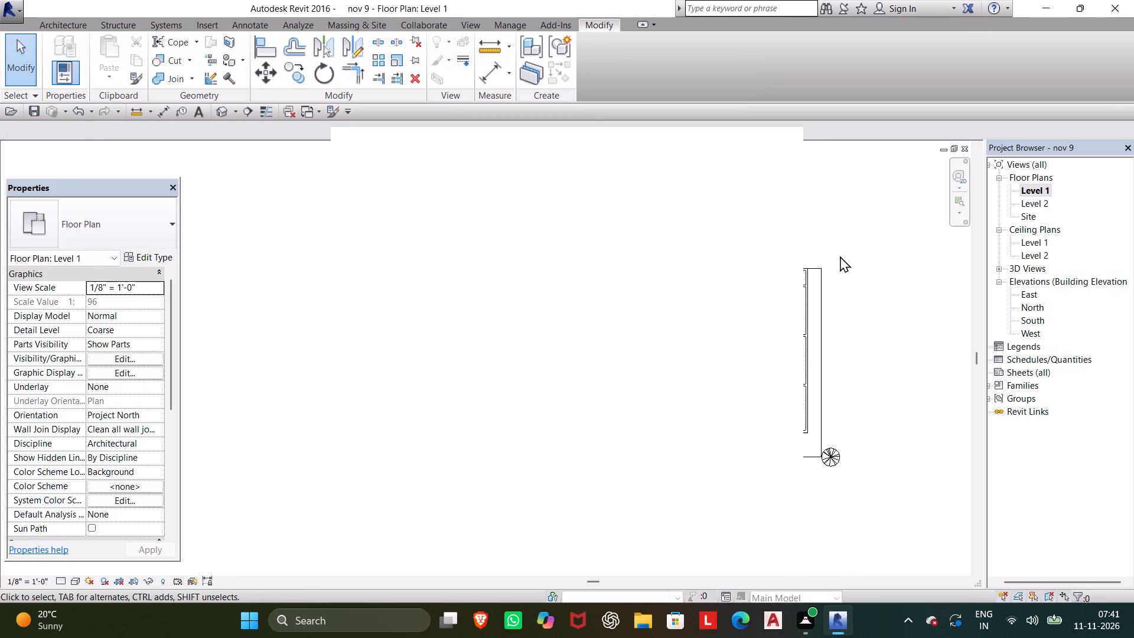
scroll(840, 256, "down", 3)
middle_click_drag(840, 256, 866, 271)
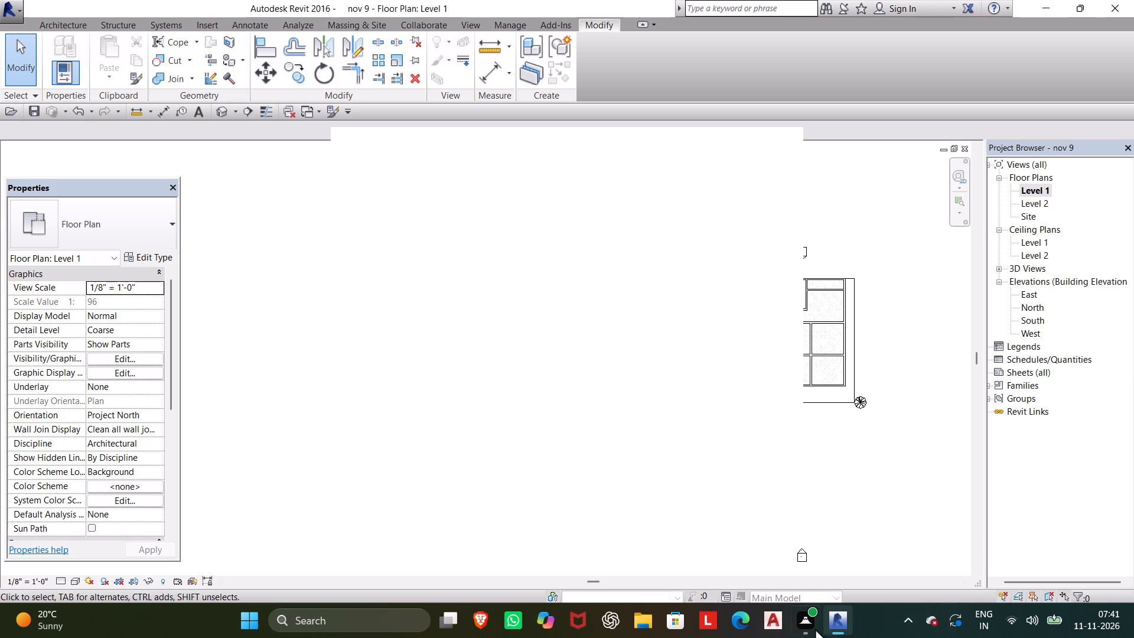
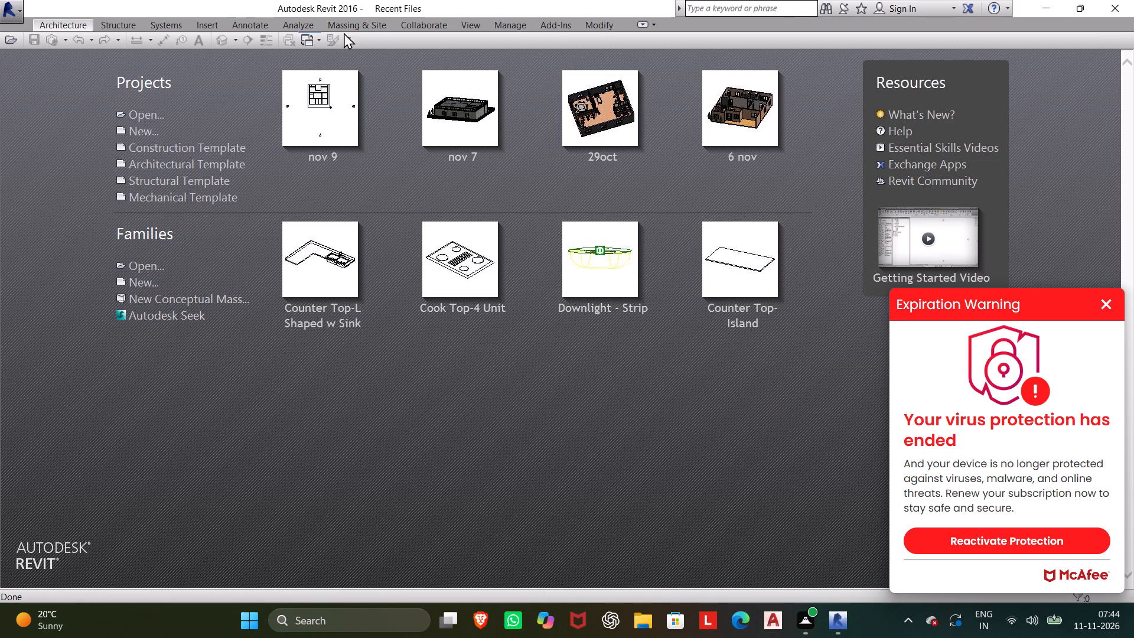
Open the recent project nov 9 and dismiss the antivirus expiration warning.
left_click(346, 95)
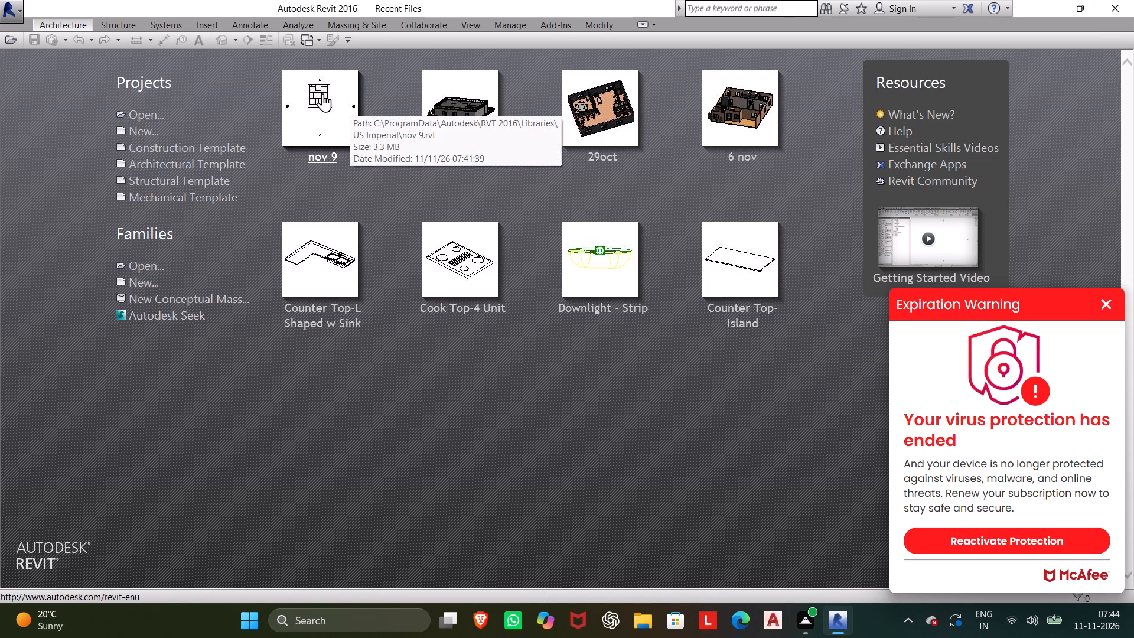
double_click(322, 93)
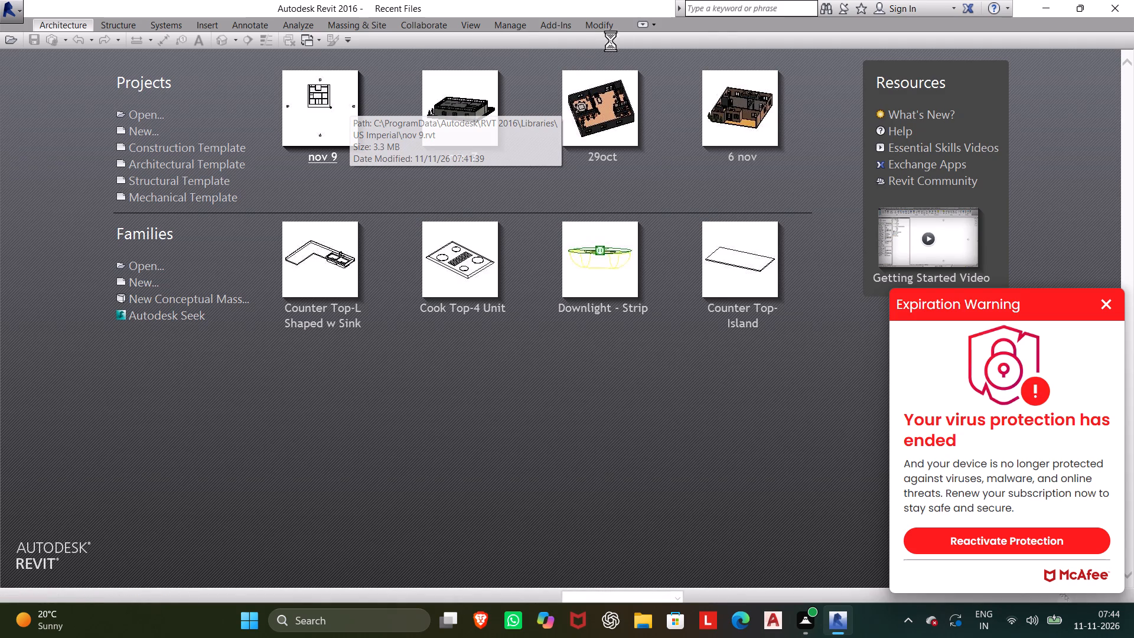
left_click(1111, 302)
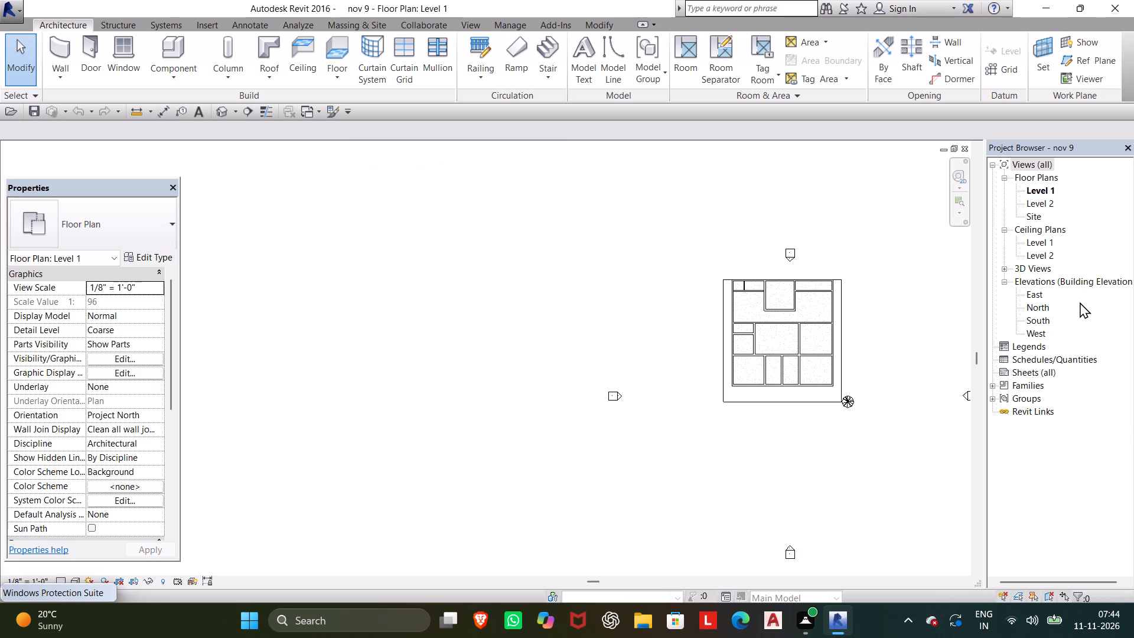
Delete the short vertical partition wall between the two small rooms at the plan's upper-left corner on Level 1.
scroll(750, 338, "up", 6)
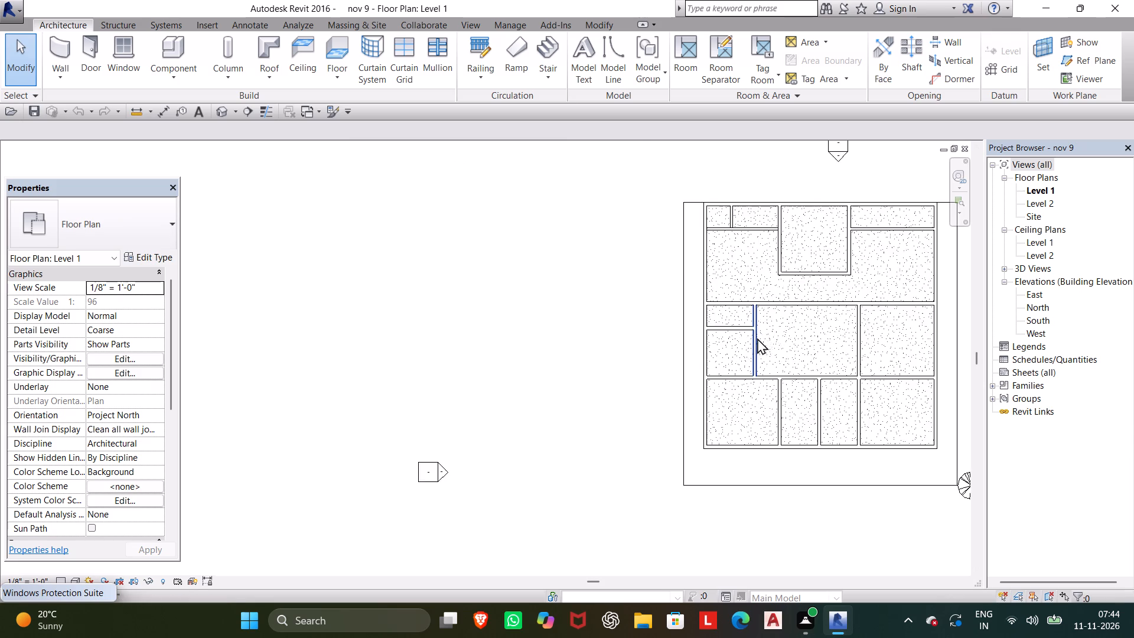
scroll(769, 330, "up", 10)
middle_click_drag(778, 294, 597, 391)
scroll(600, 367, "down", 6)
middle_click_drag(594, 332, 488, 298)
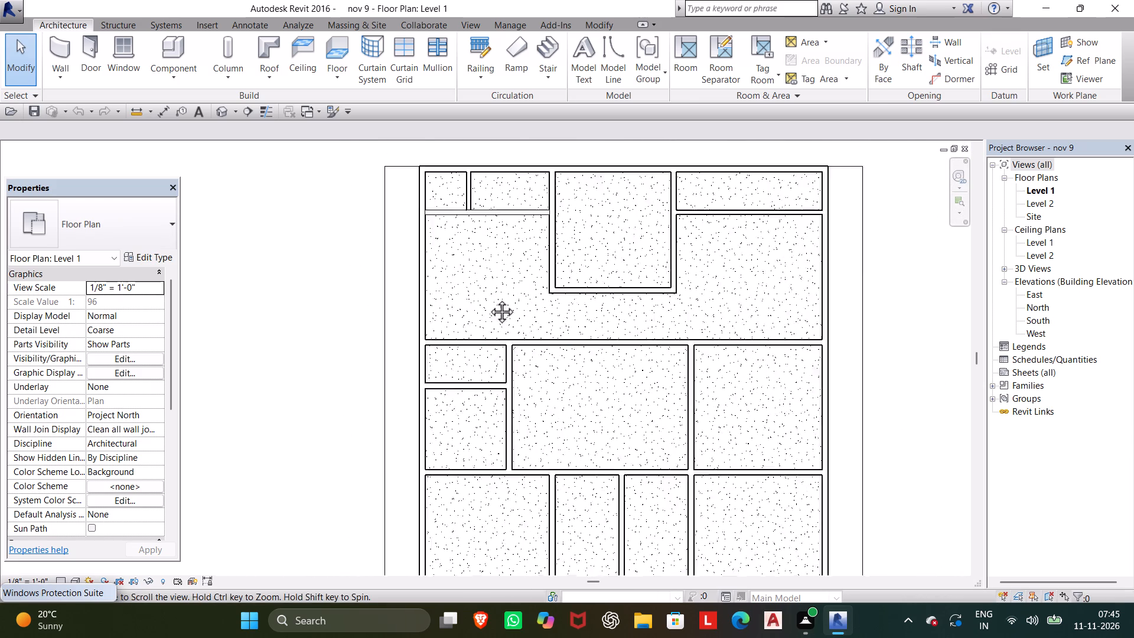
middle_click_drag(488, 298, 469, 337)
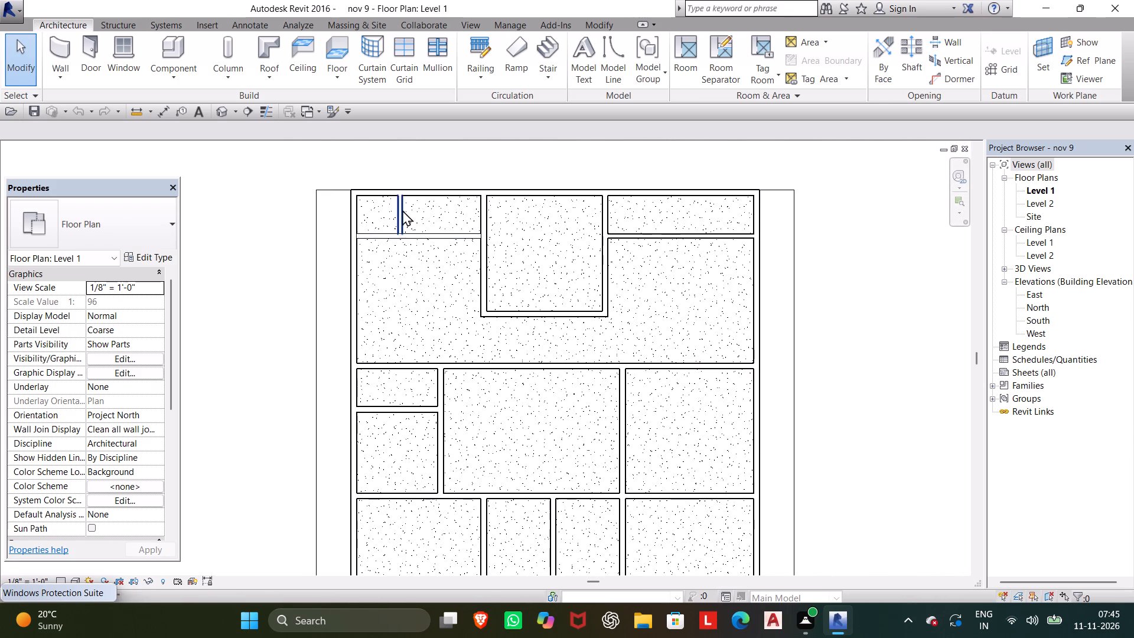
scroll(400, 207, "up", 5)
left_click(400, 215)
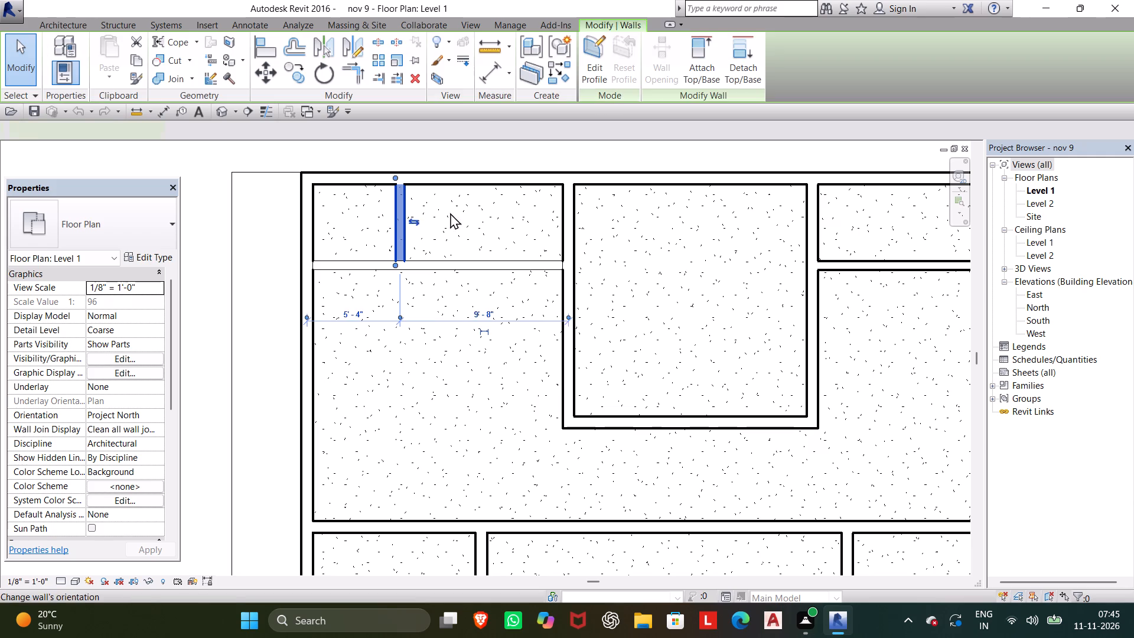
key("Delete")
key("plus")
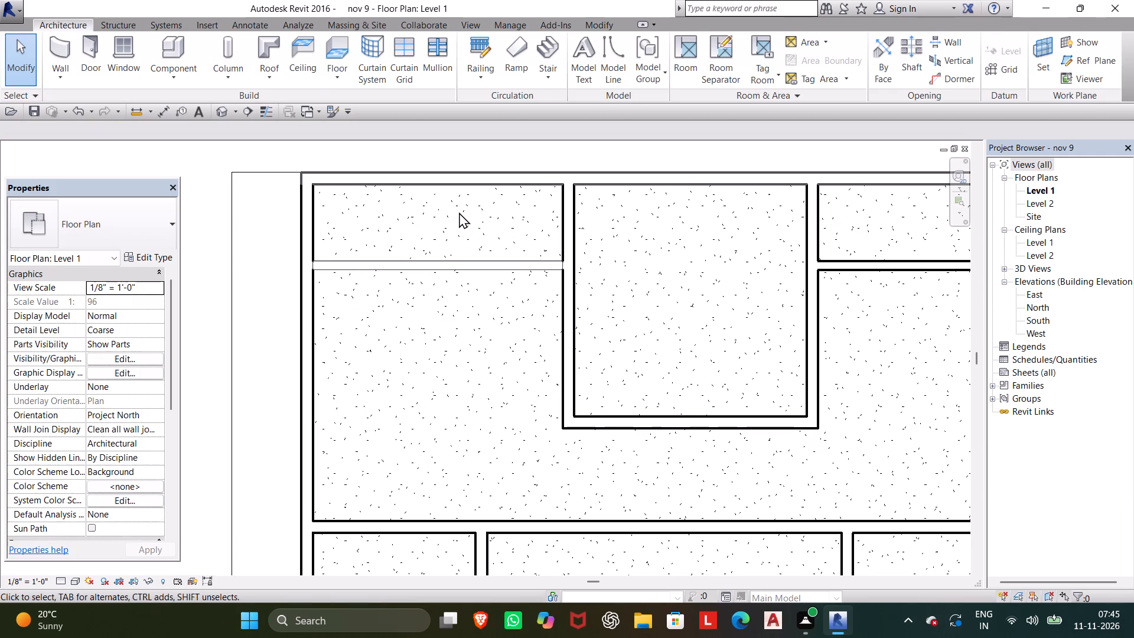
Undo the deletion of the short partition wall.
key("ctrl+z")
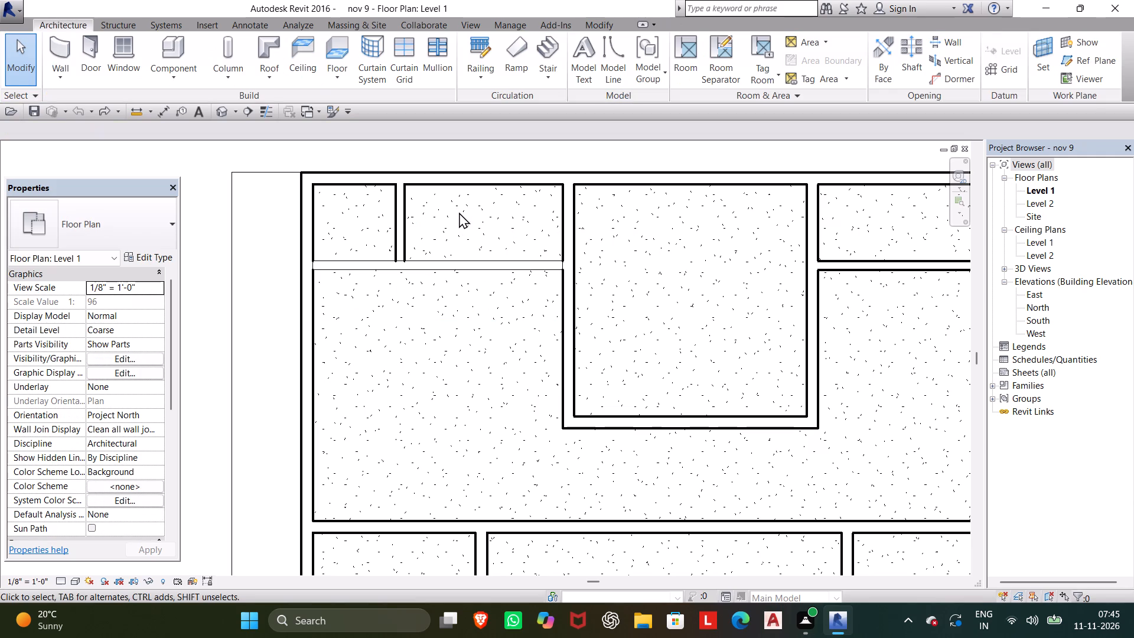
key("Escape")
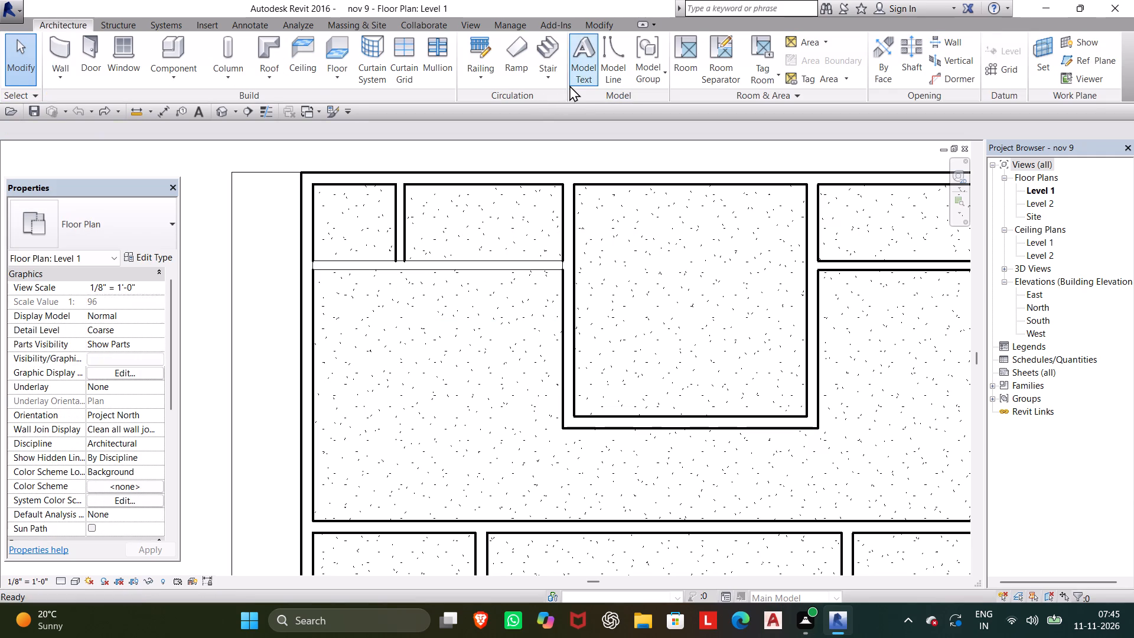
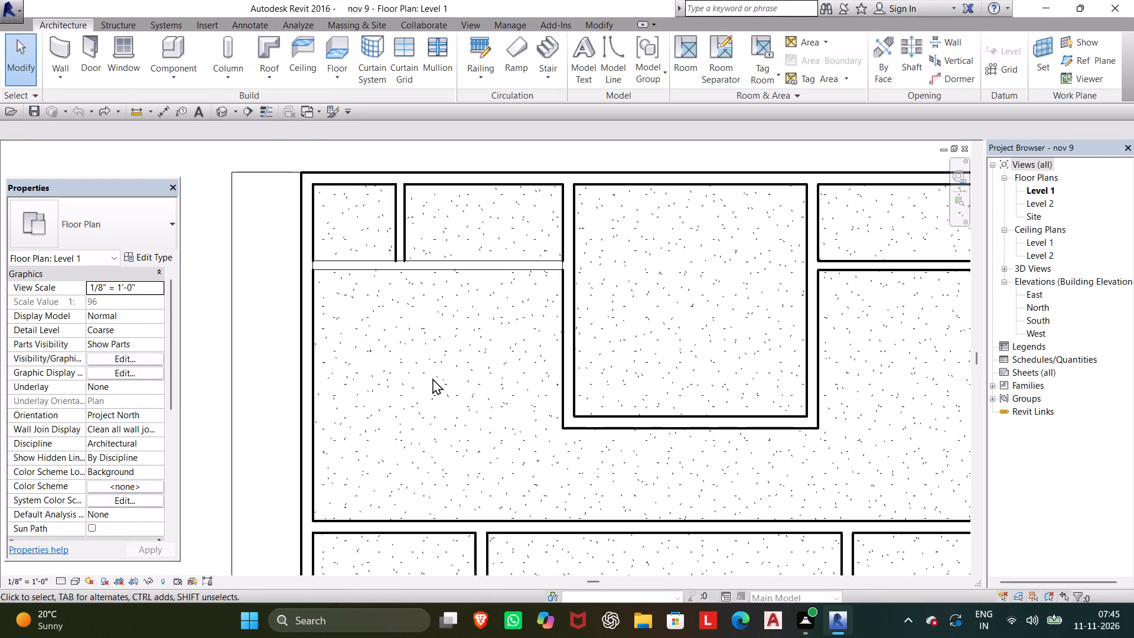
Inspect the house's wall layout from several angles in the 3D view and return to the Level 1 floor plan.
left_click(219, 117)
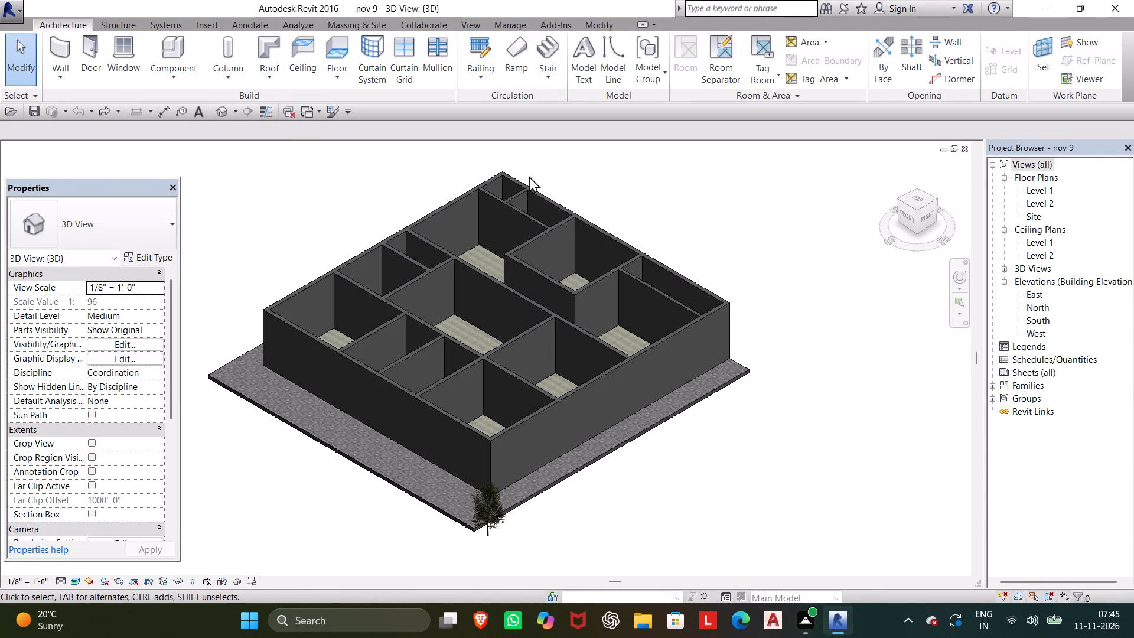
middle_click_drag(559, 370, 563, 494, "shift")
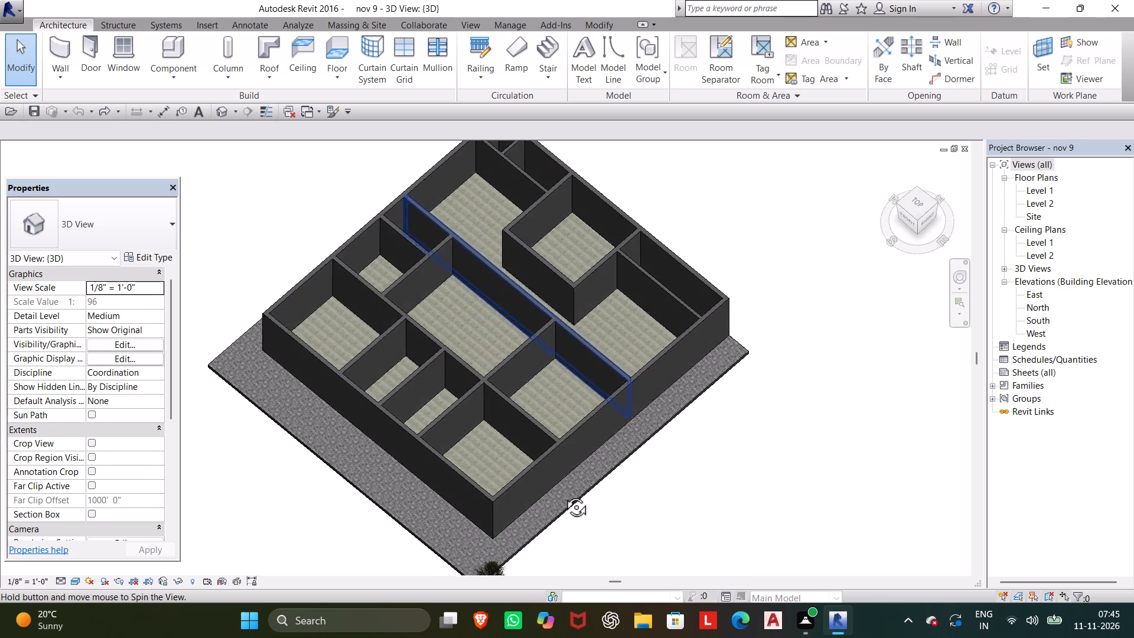
middle_click_drag(563, 494, 711, 424, "shift")
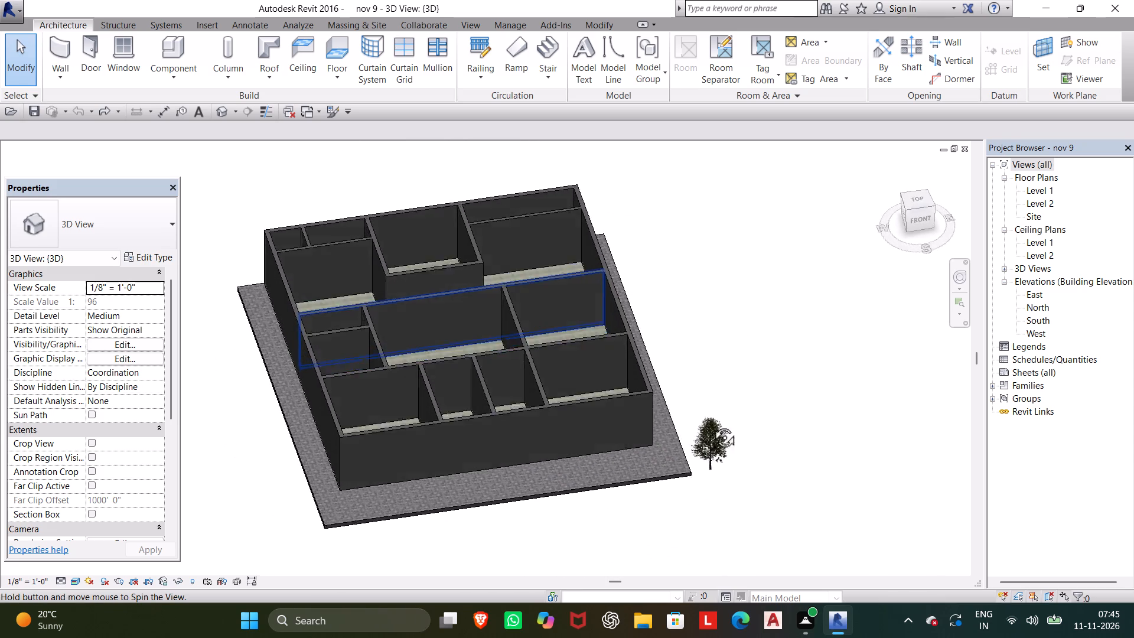
middle_click_drag(711, 424, 584, 630, "shift")
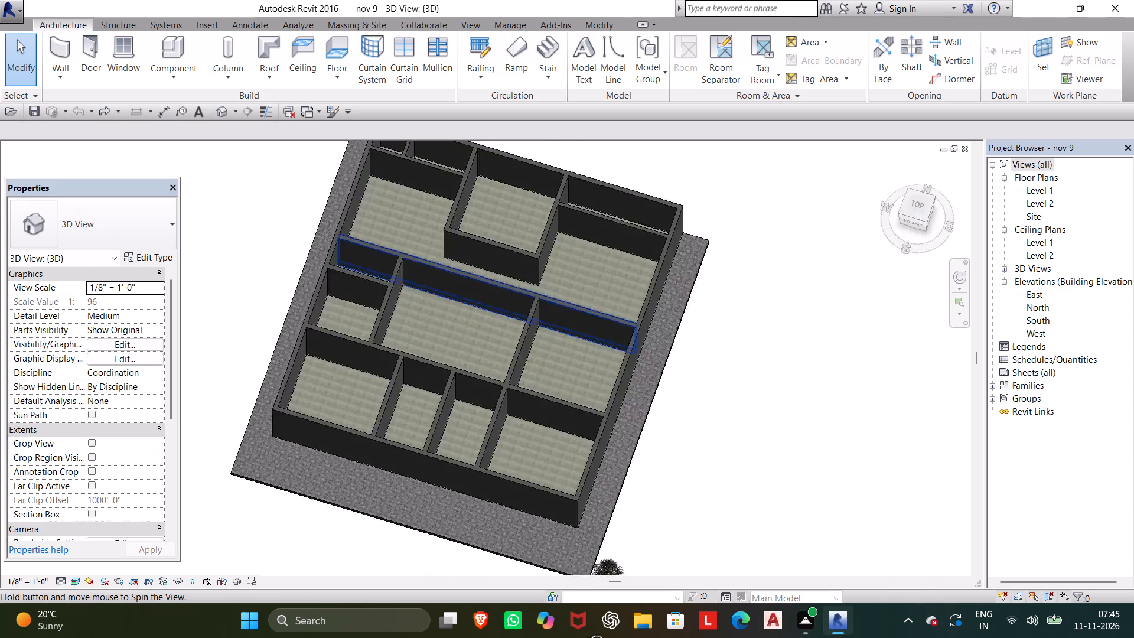
middle_click_drag(584, 630, 593, 539, "shift")
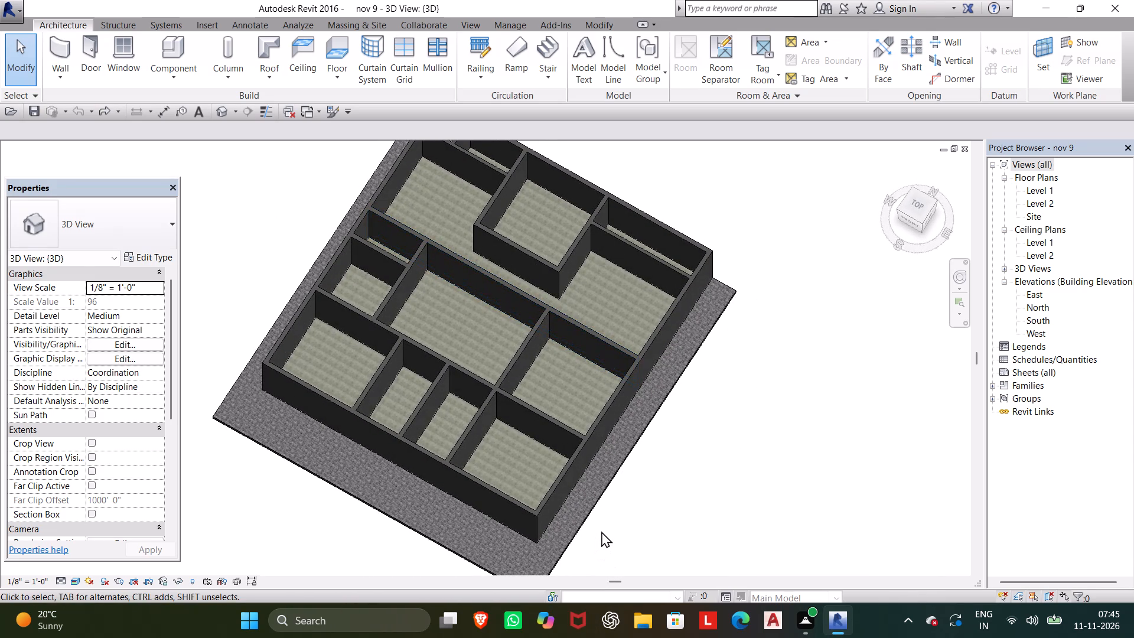
key("Escape")
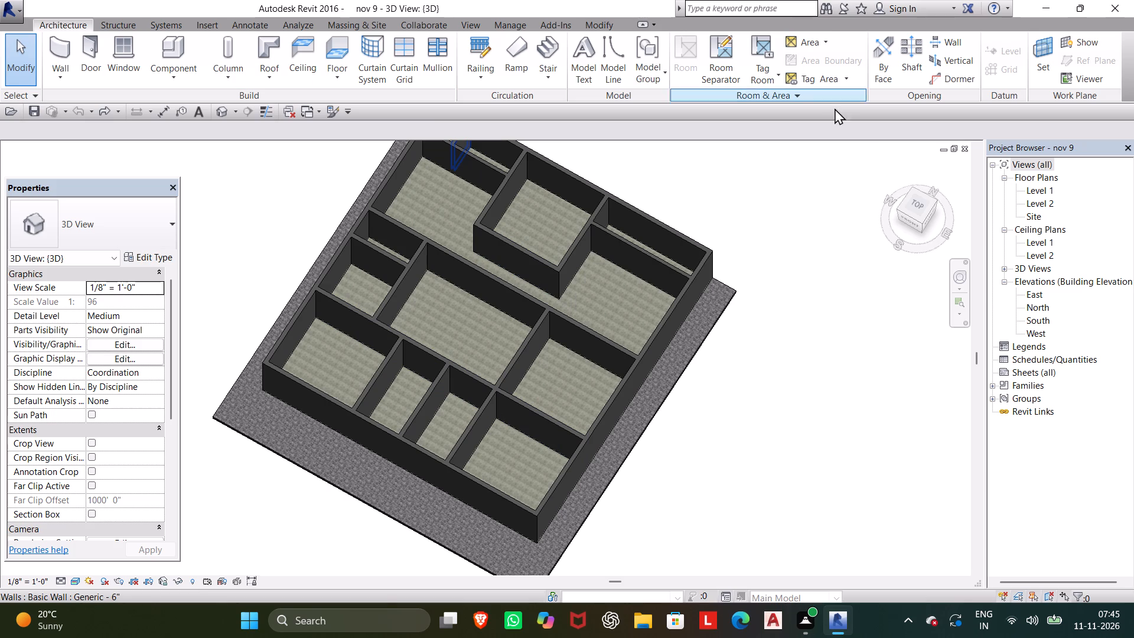
left_click_drag(980, 174, 1083, 193)
double_click(1041, 193)
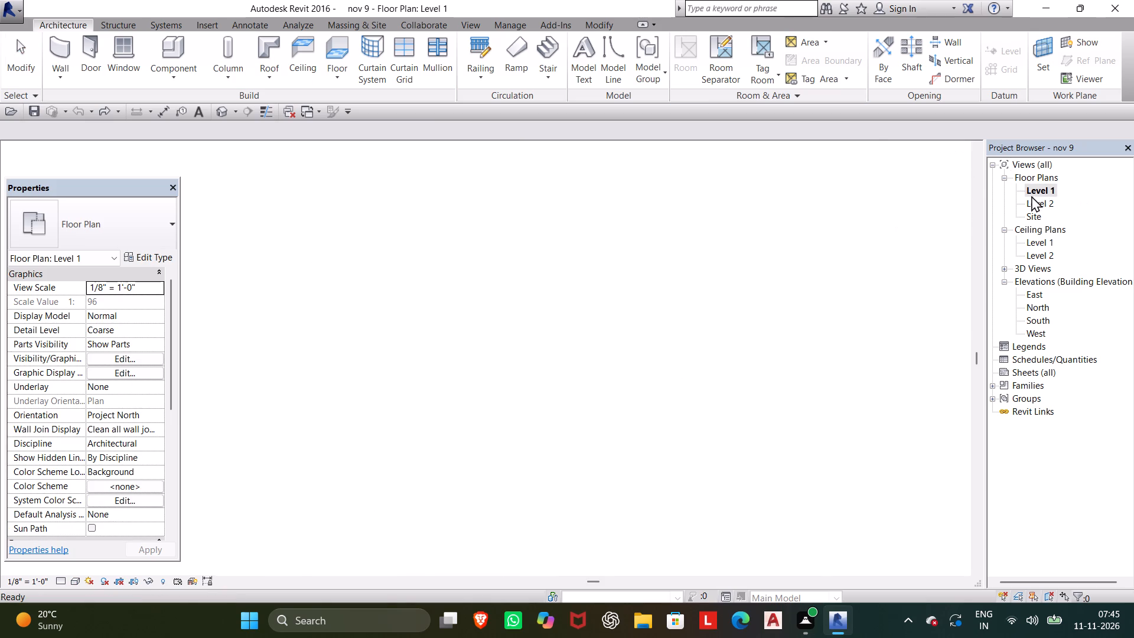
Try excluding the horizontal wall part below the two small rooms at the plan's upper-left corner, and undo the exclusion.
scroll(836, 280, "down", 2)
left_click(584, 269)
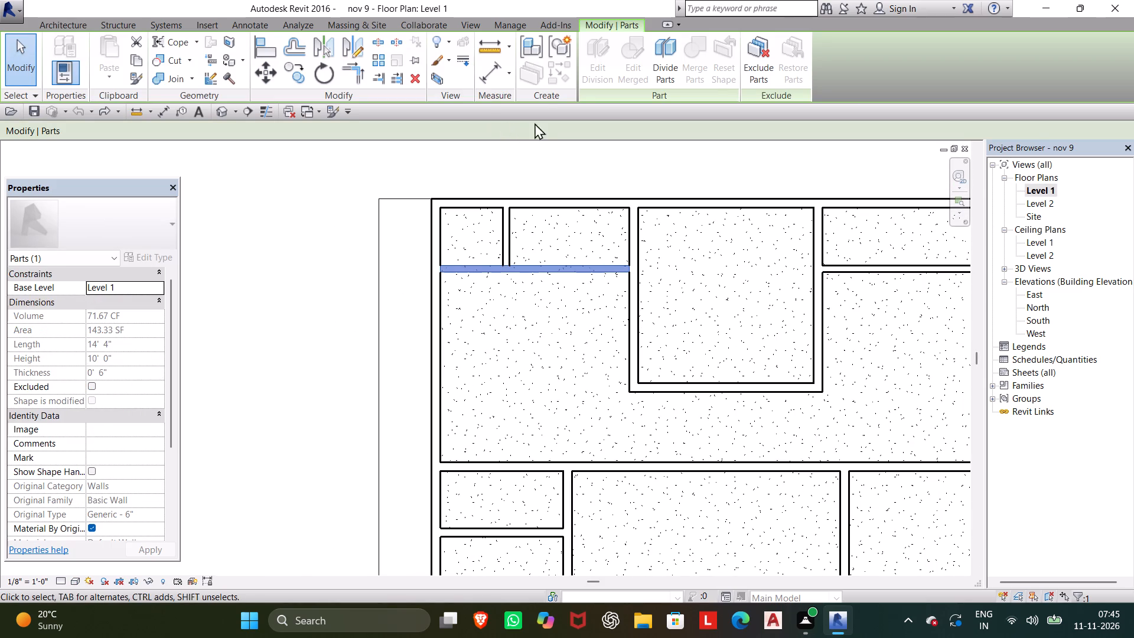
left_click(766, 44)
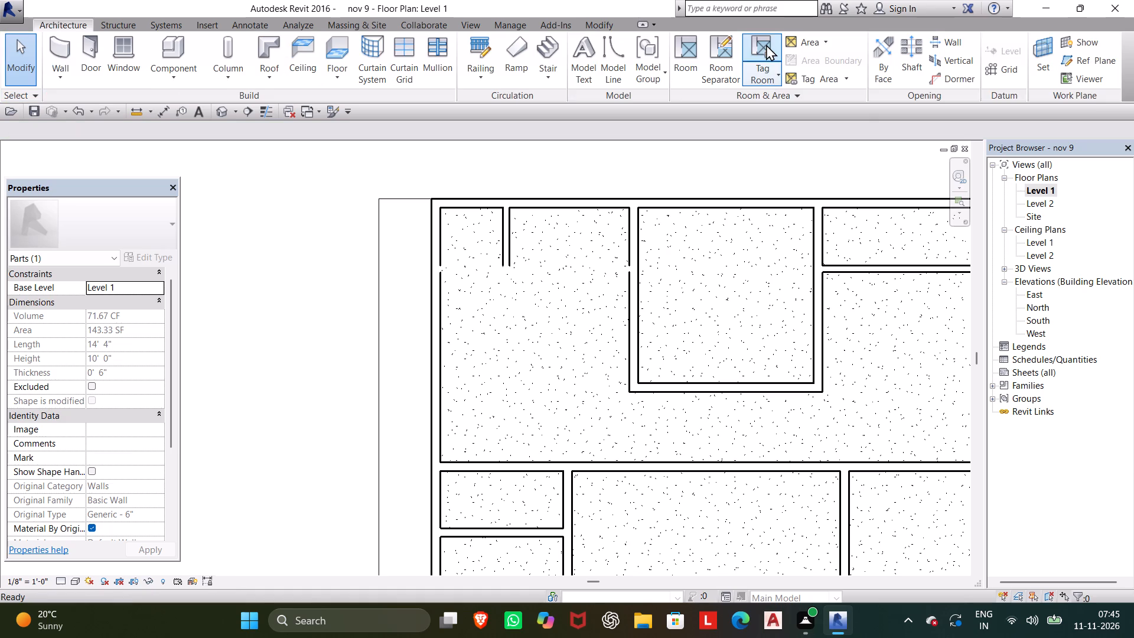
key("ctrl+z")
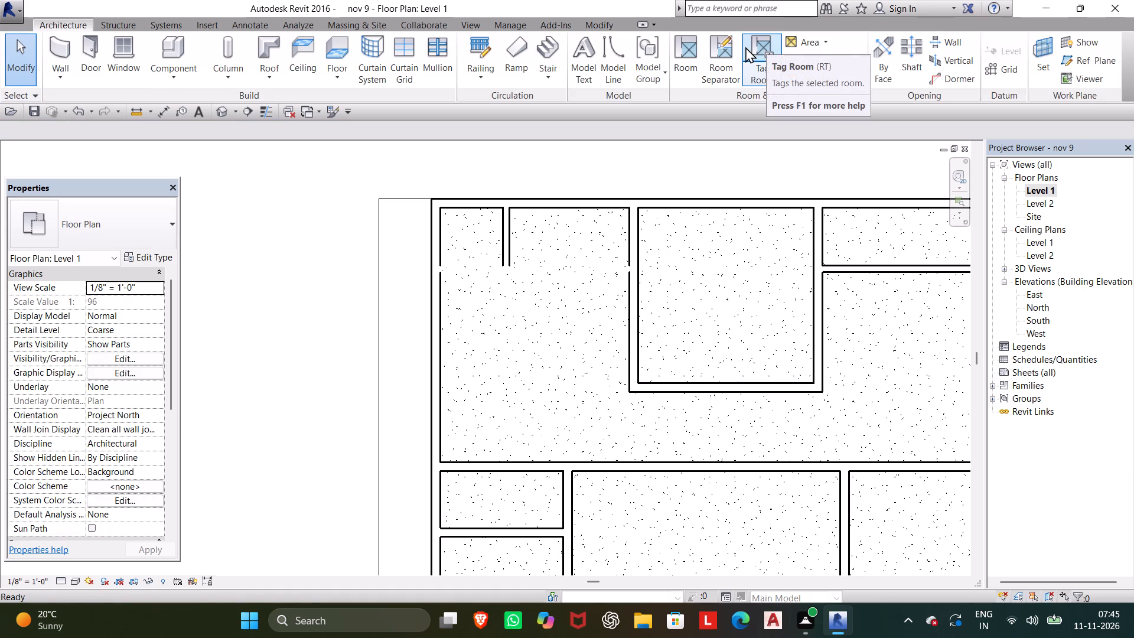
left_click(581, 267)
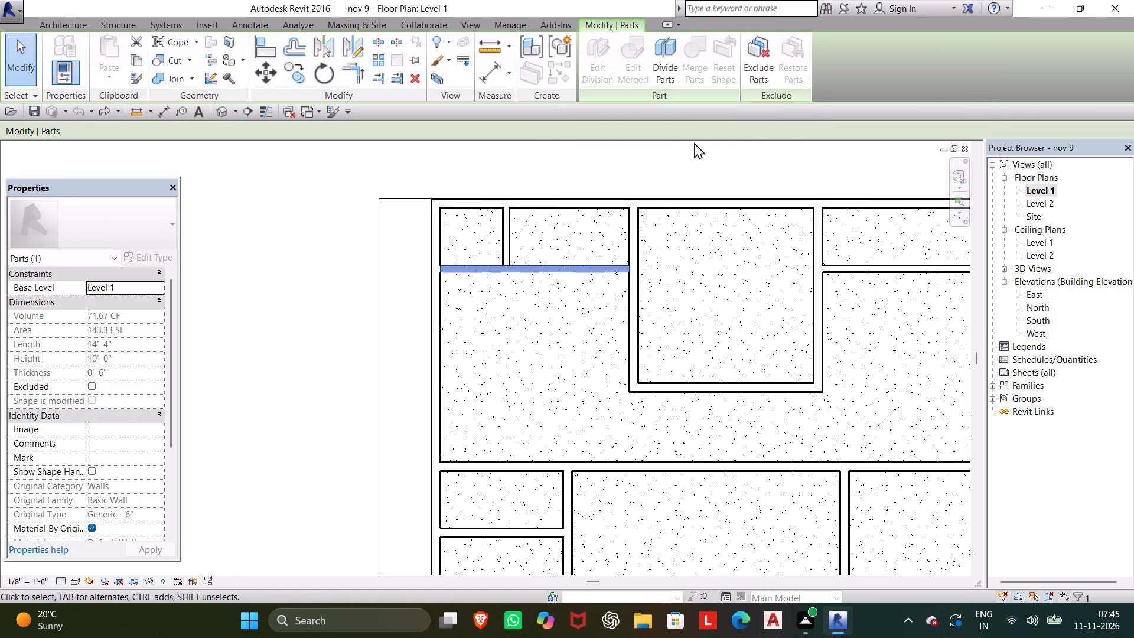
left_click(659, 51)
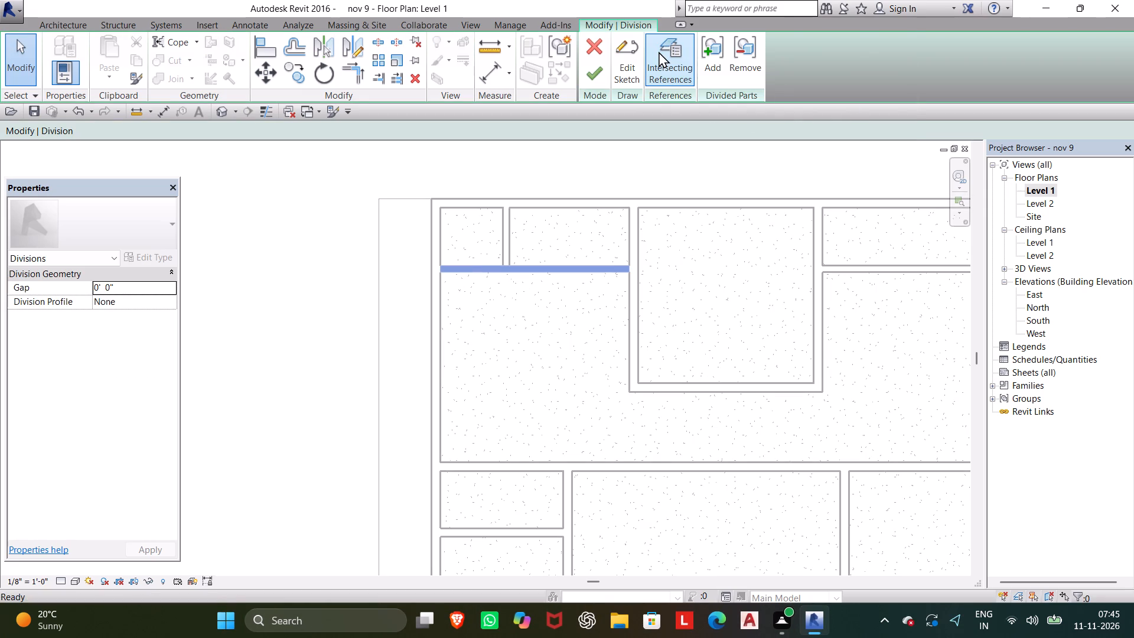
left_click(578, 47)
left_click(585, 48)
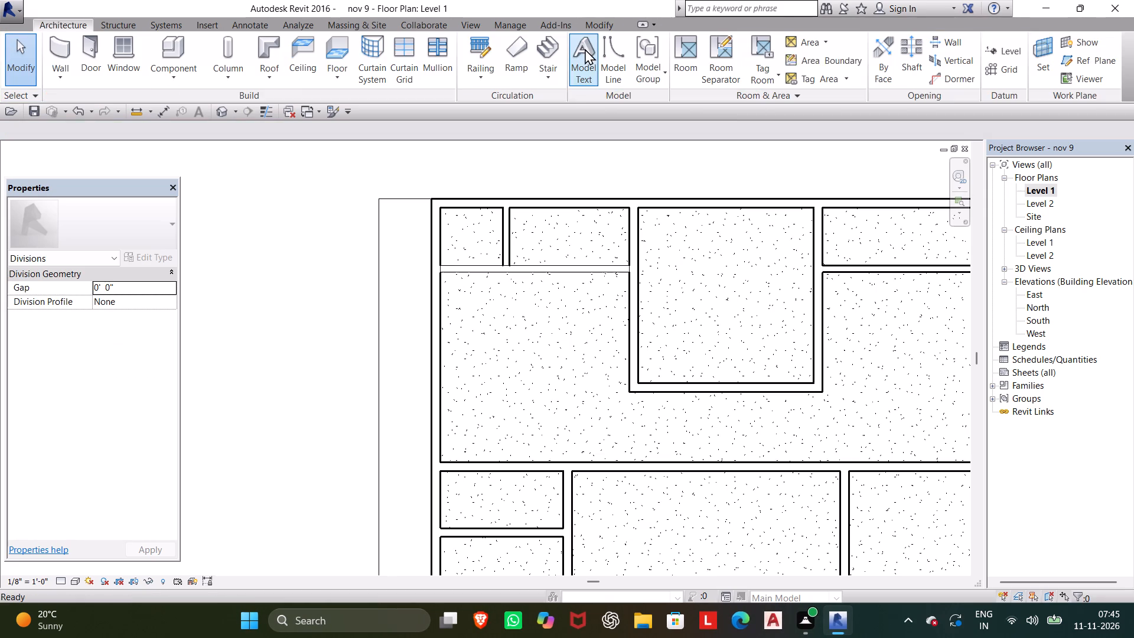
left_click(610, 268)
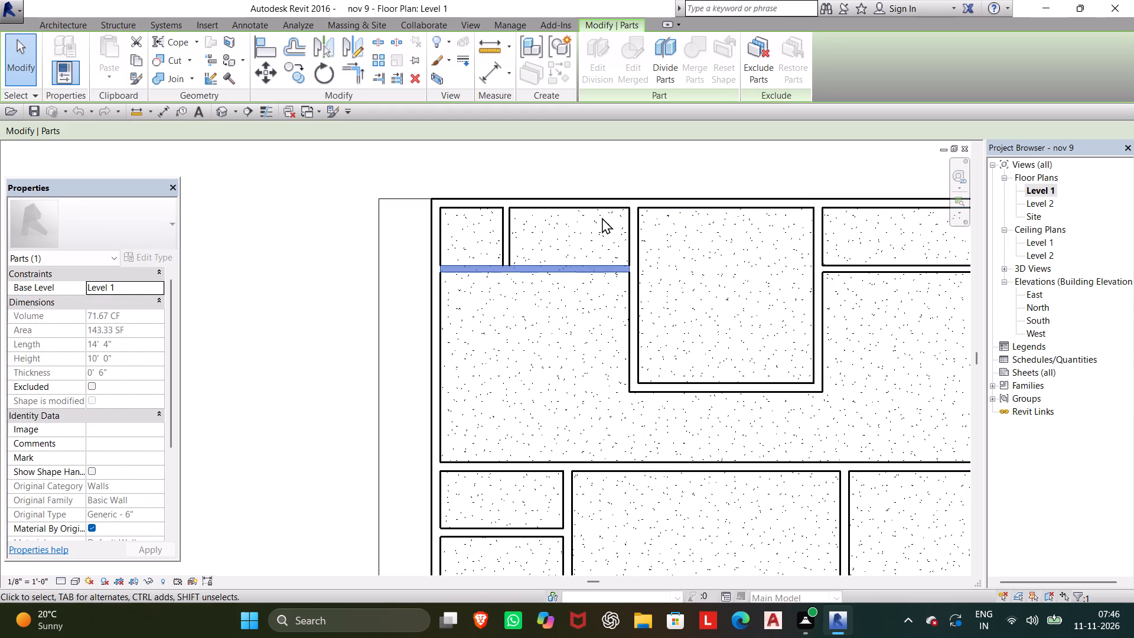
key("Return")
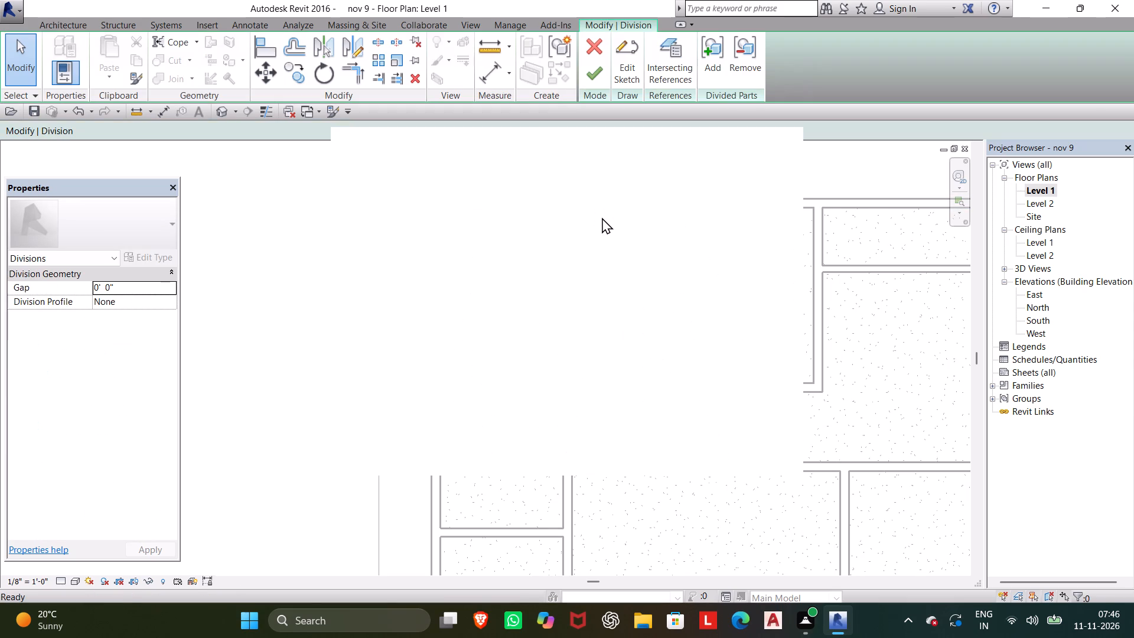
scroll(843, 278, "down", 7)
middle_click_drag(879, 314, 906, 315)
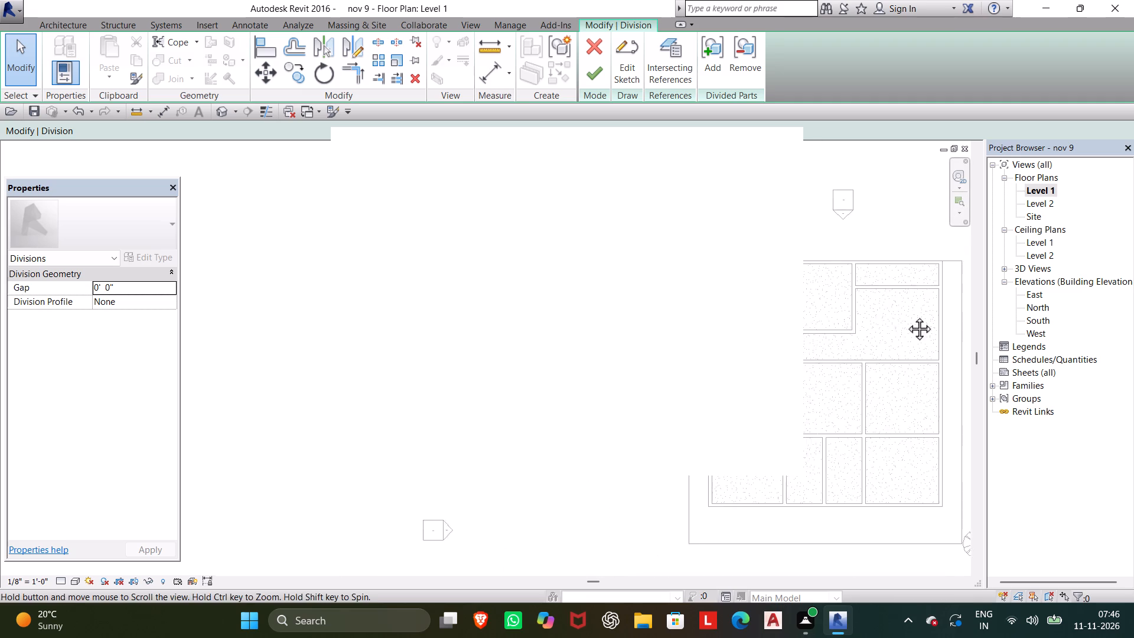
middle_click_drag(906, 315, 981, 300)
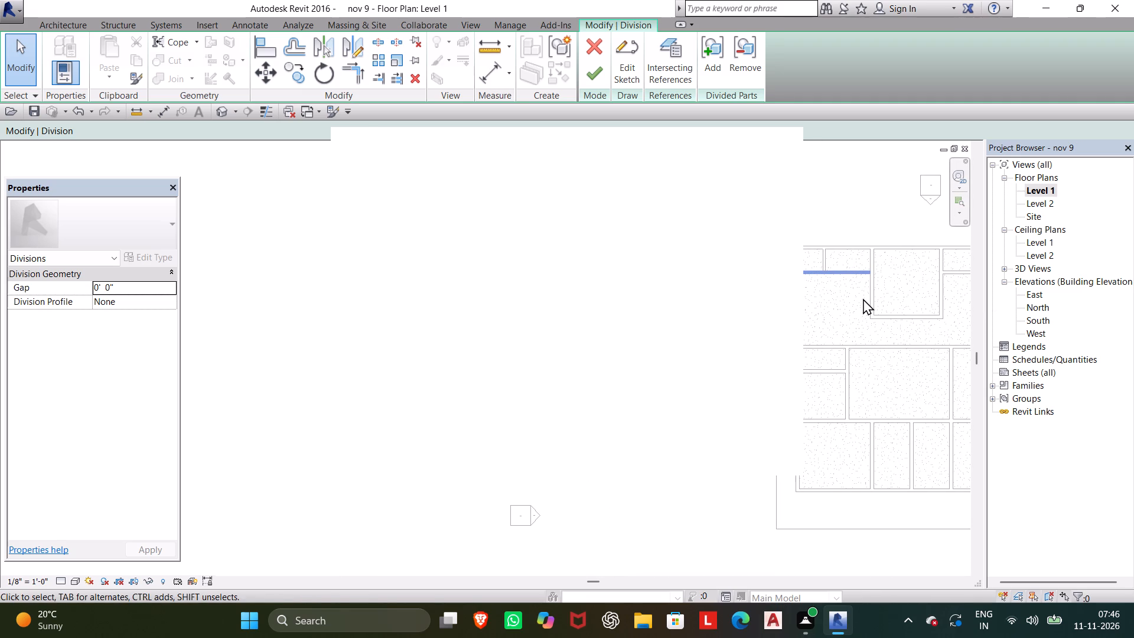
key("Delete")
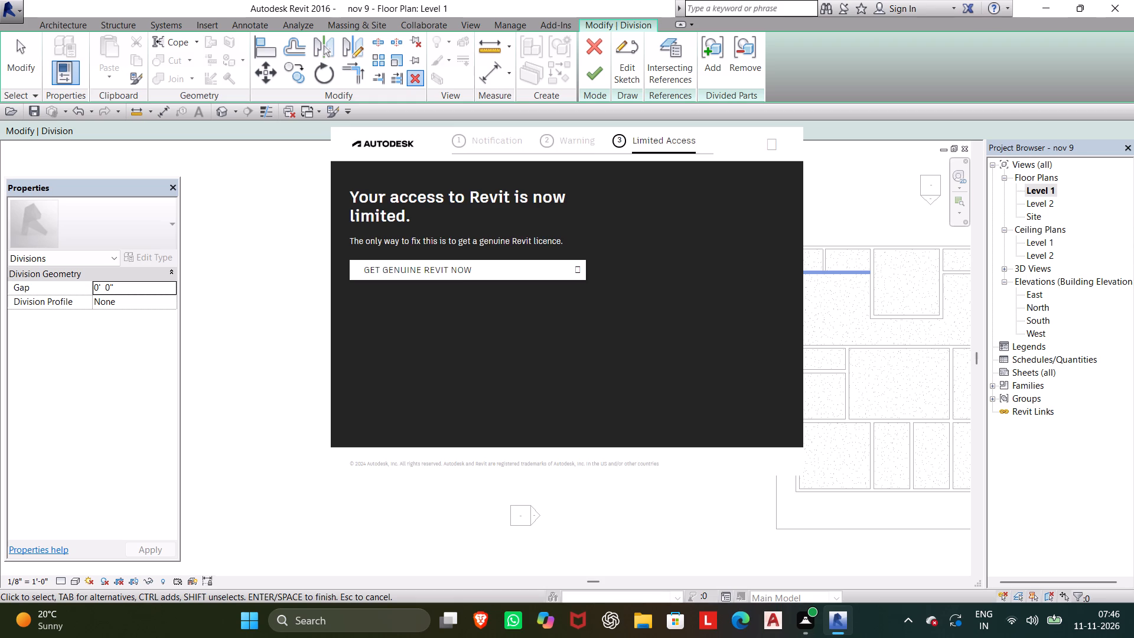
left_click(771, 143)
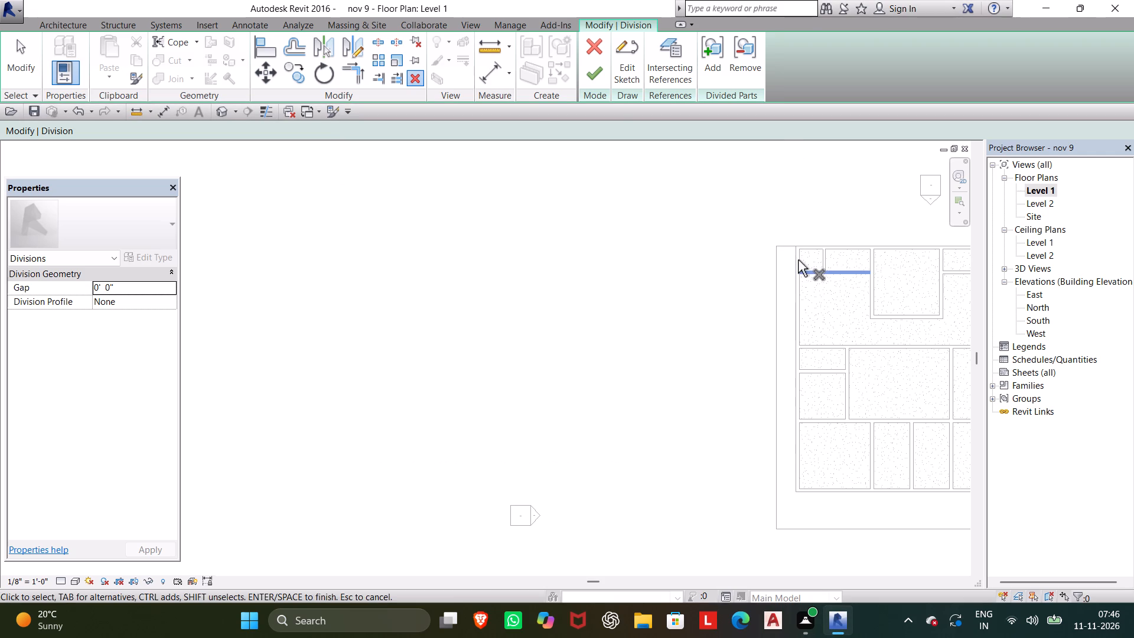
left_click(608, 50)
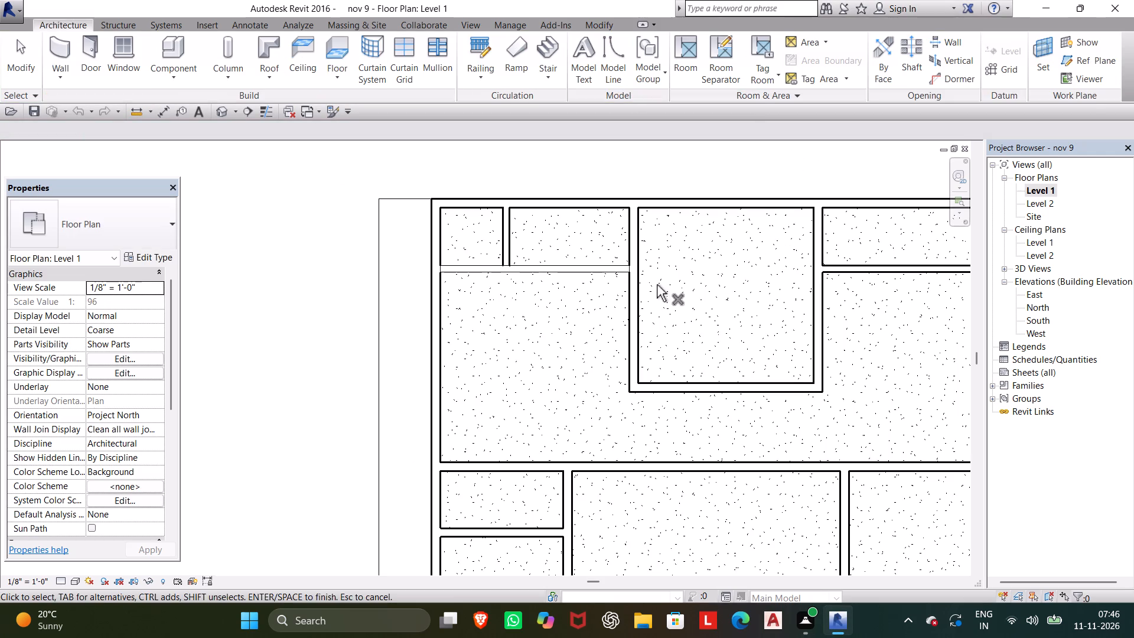
Delete the part of the horizontal wall below the two small upper-left rooms, keeping the original Generic - 6" wall.
left_click(604, 275)
key("Delete")
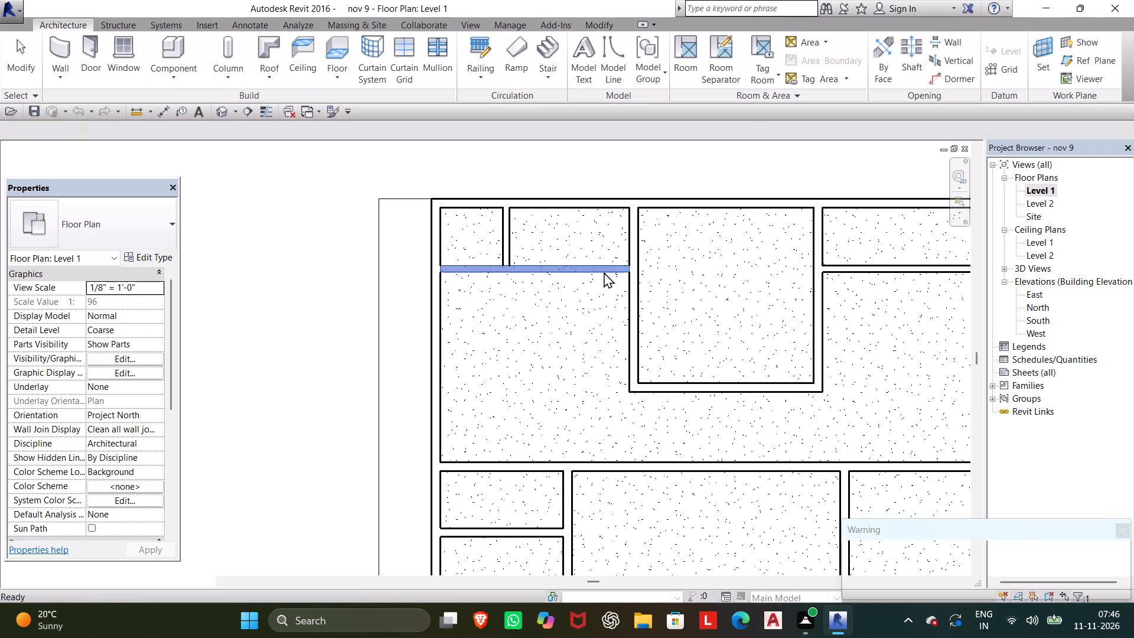
key("Delete")
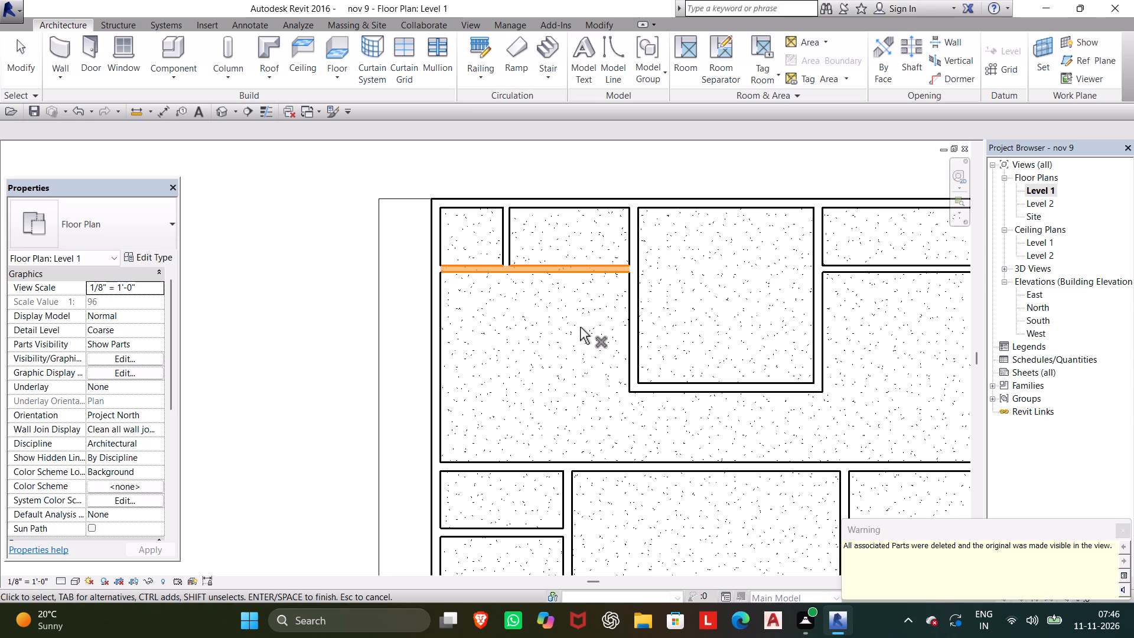
key("Escape")
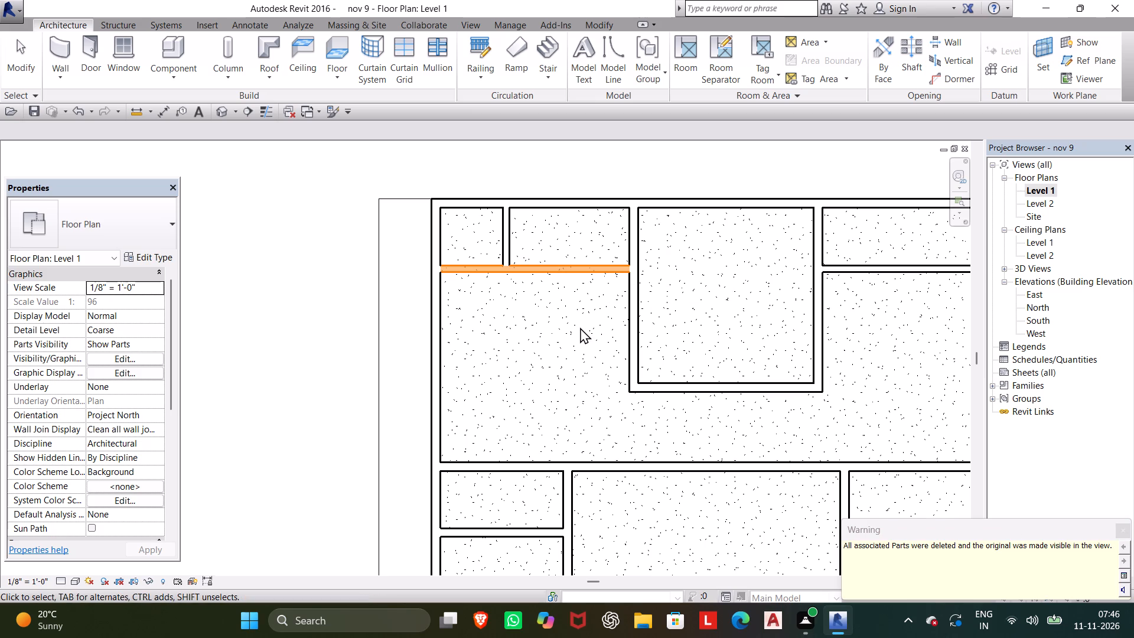
key("Escape")
key("Escape")
key("Escape")
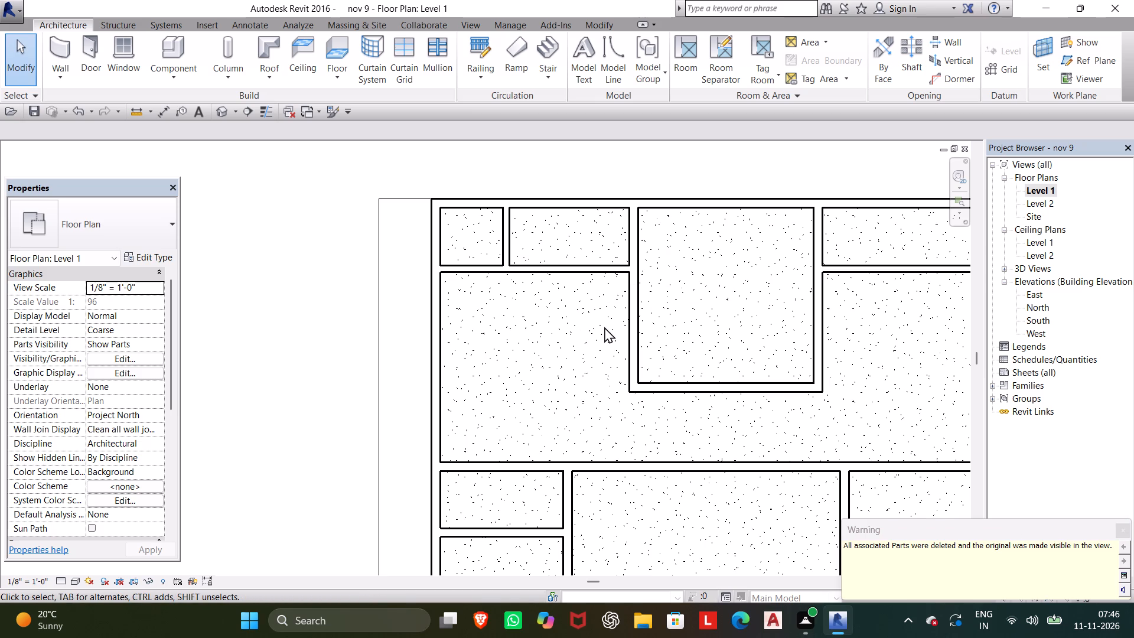
left_click(571, 272)
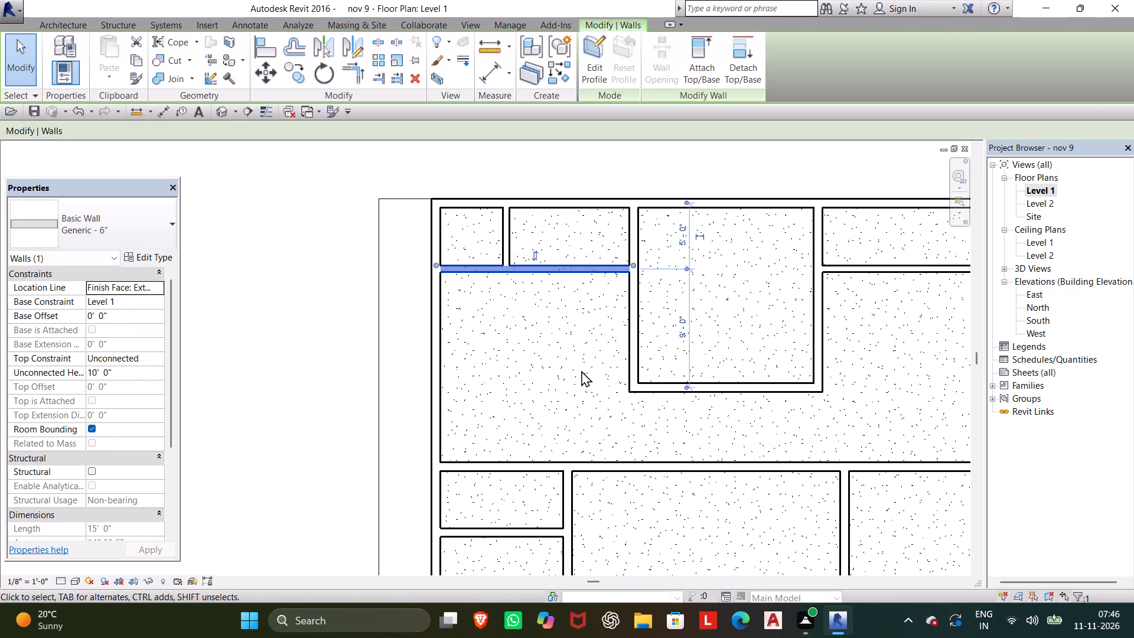
left_click(579, 370)
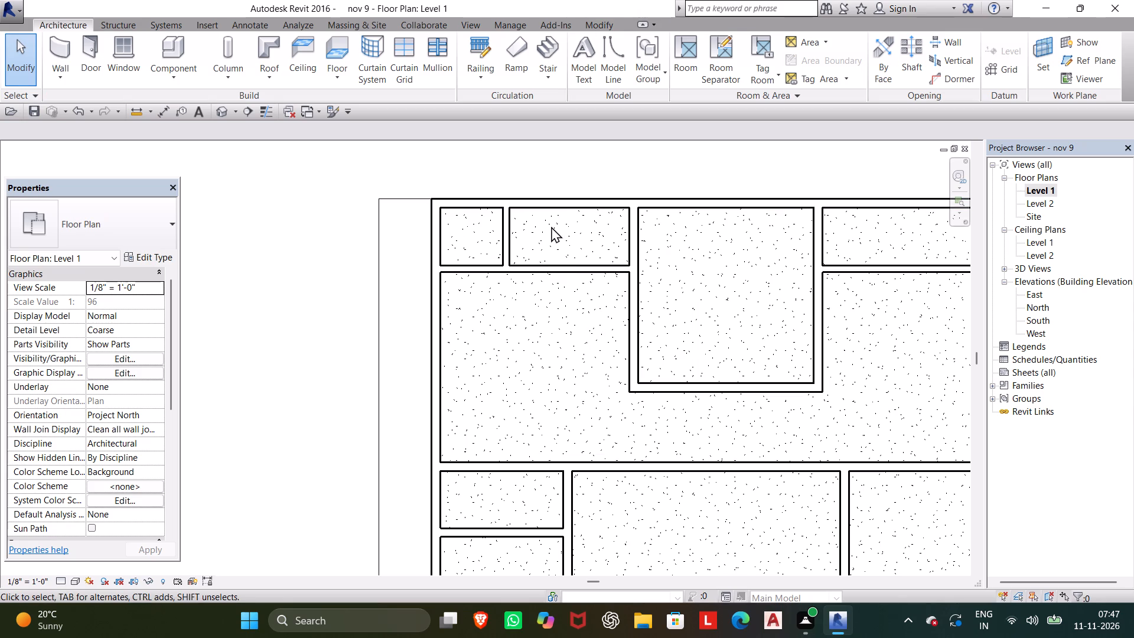
Open the online help for the Split Face tool and close the browser window.
scroll(558, 223, "down", 4)
middle_click_drag(559, 223, 477, 196)
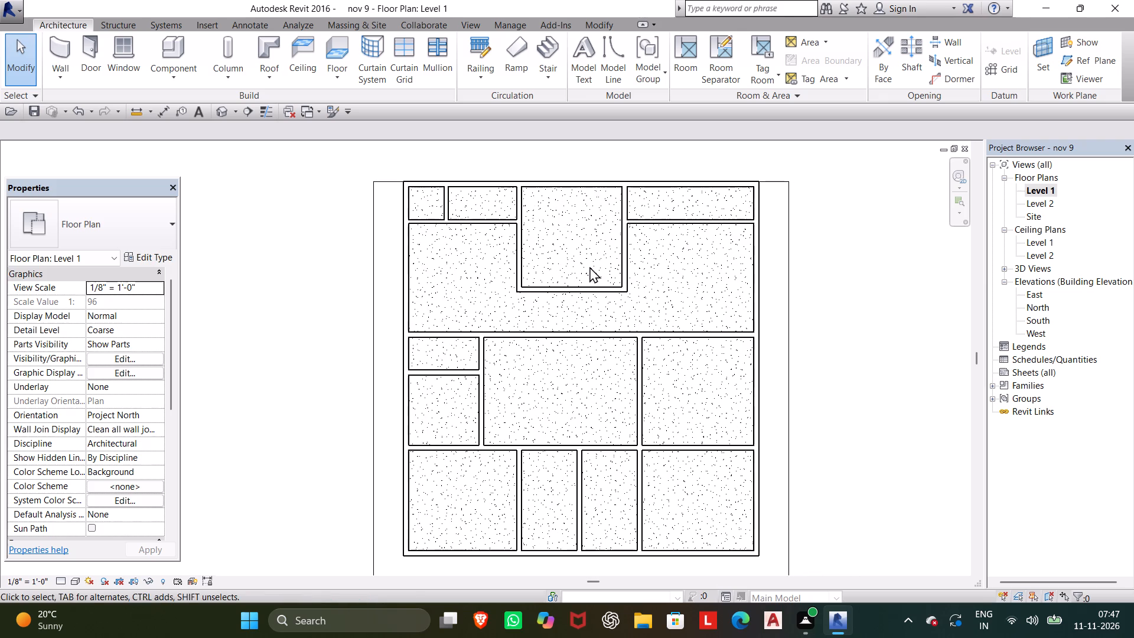
scroll(568, 308, "down", 3)
middle_click_drag(571, 305, 551, 277)
scroll(475, 198, "up", 5)
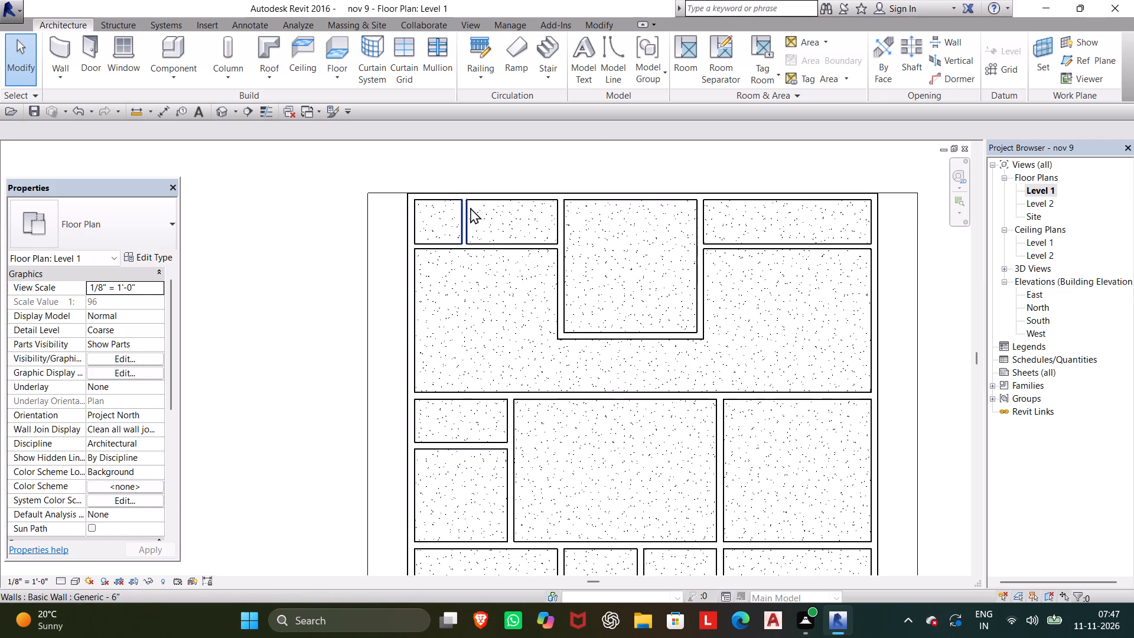
scroll(484, 221, "up", 5)
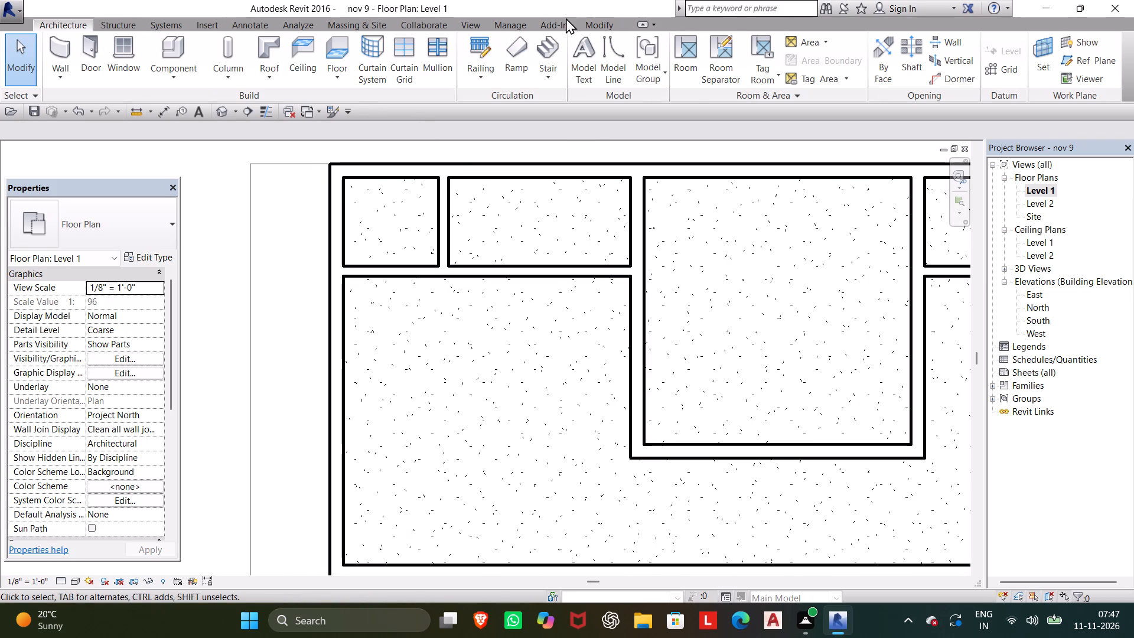
left_click(598, 23)
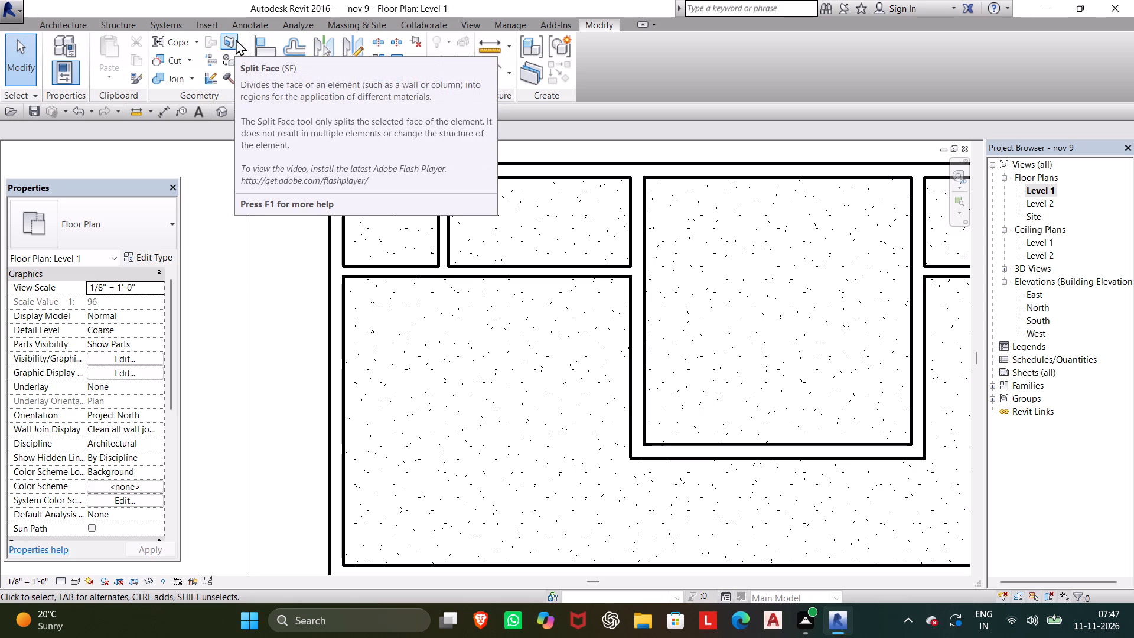
key("F1")
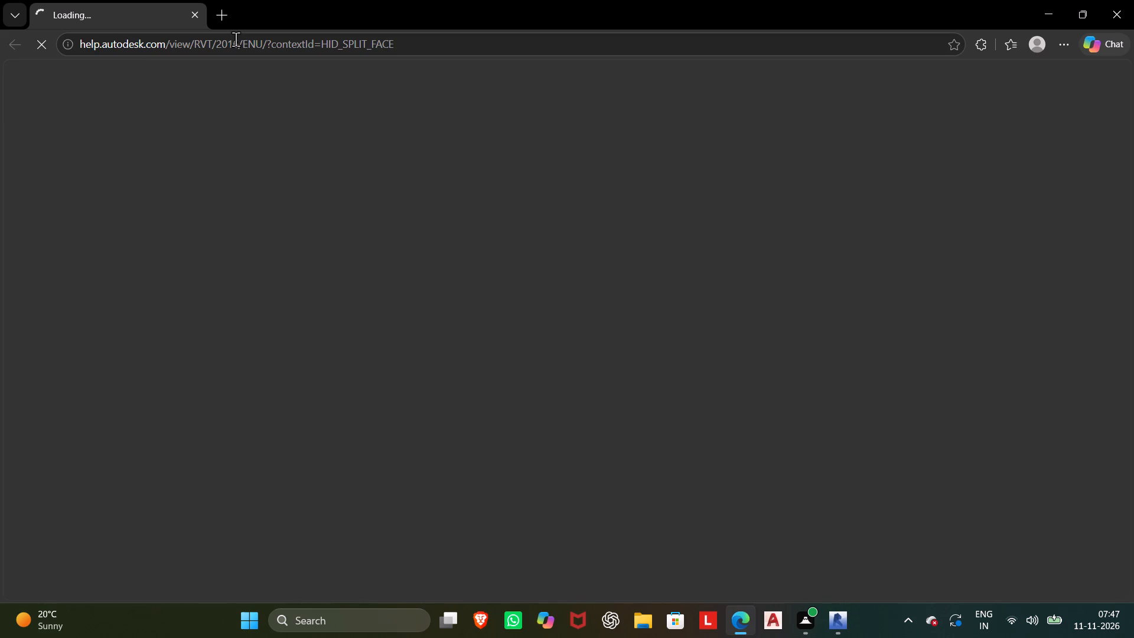
left_click(1133, 0)
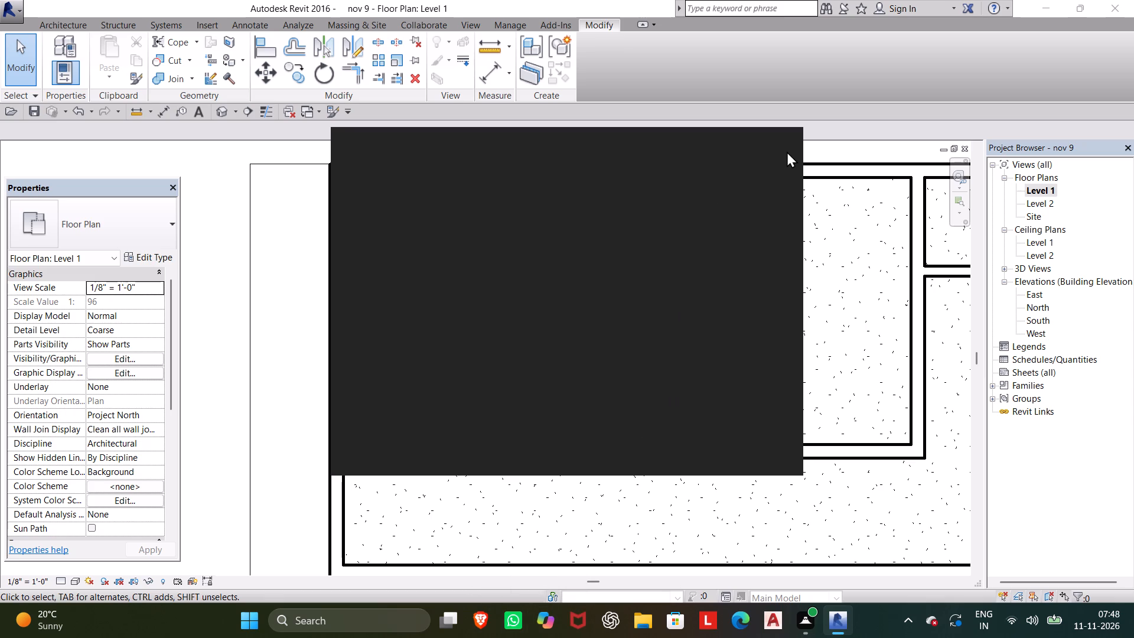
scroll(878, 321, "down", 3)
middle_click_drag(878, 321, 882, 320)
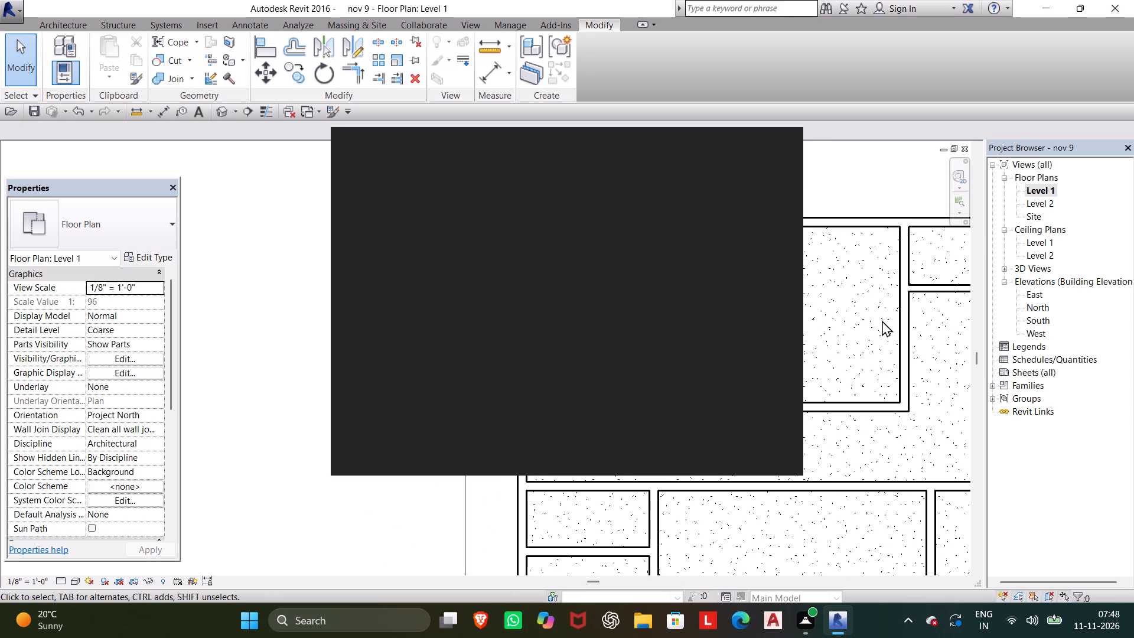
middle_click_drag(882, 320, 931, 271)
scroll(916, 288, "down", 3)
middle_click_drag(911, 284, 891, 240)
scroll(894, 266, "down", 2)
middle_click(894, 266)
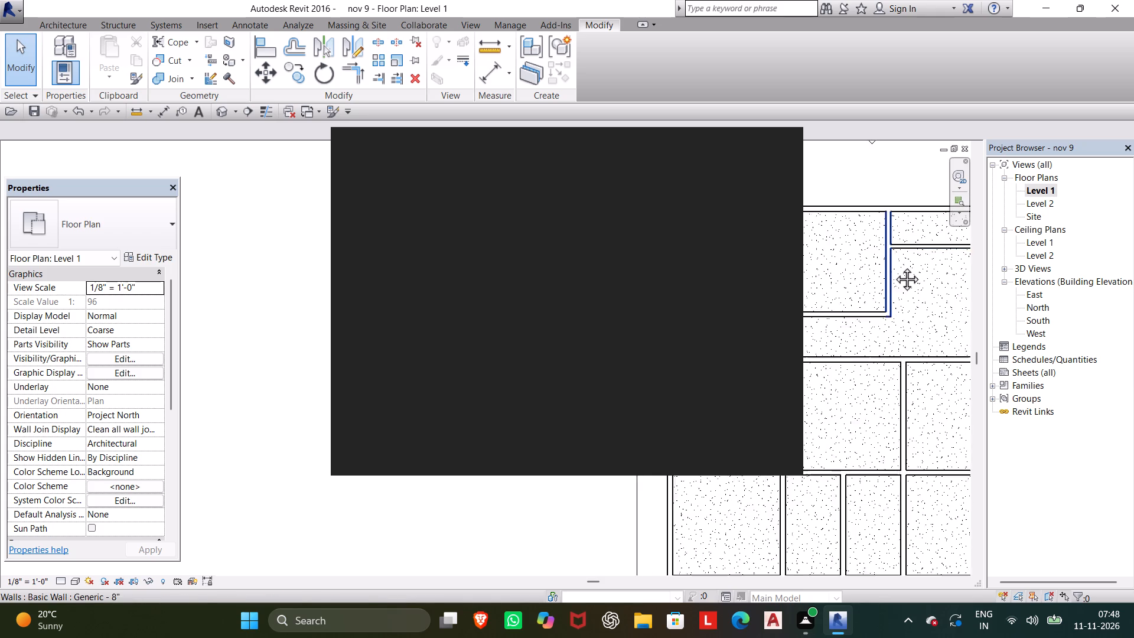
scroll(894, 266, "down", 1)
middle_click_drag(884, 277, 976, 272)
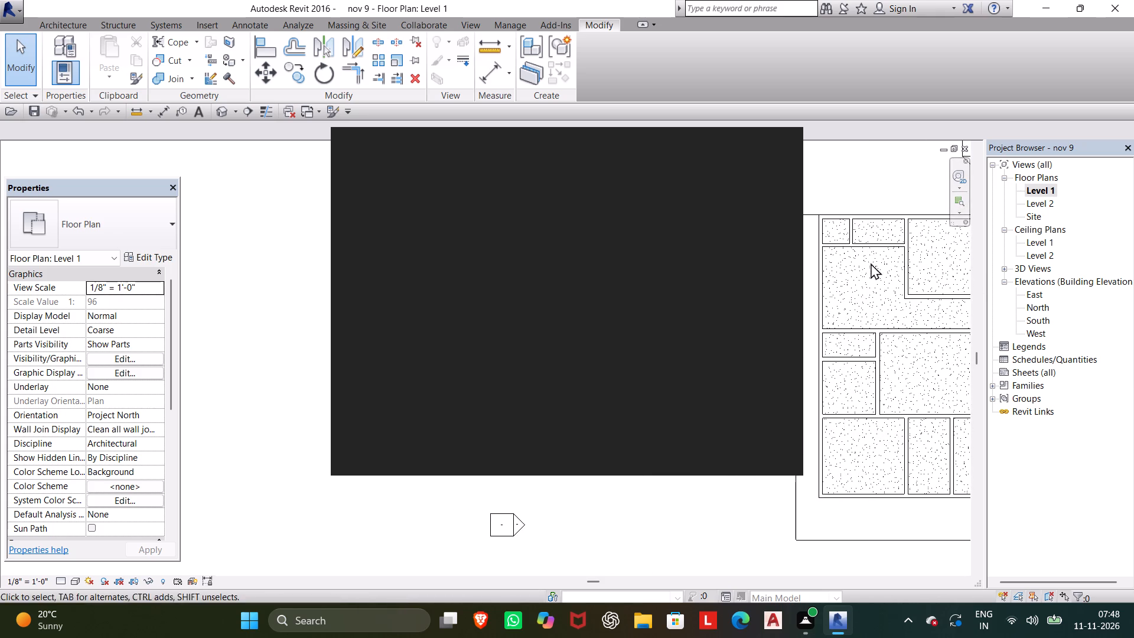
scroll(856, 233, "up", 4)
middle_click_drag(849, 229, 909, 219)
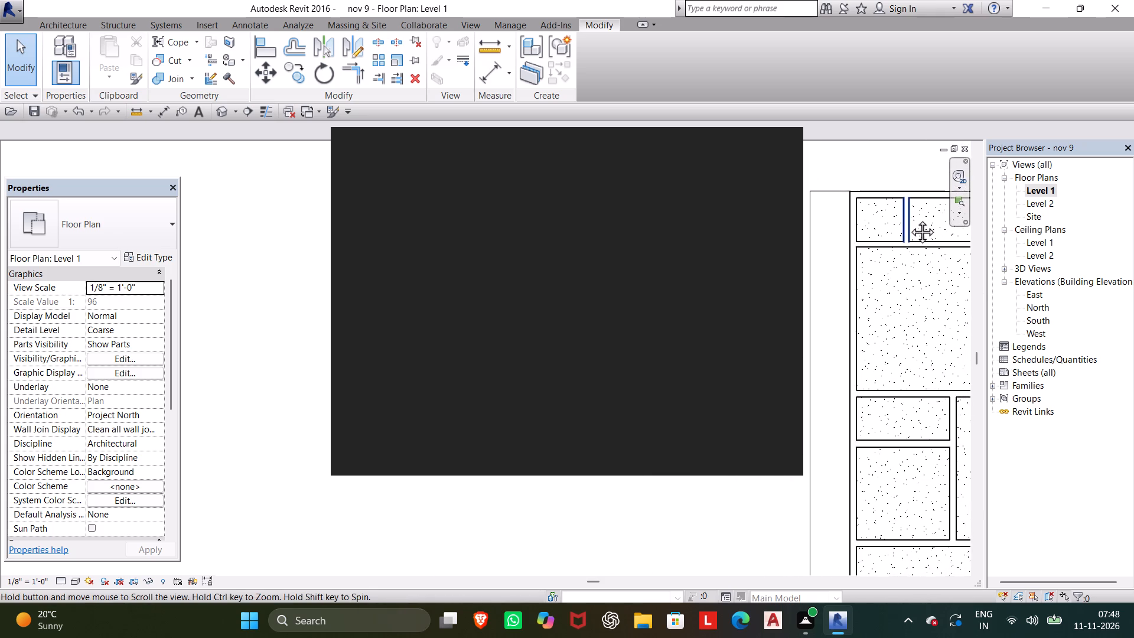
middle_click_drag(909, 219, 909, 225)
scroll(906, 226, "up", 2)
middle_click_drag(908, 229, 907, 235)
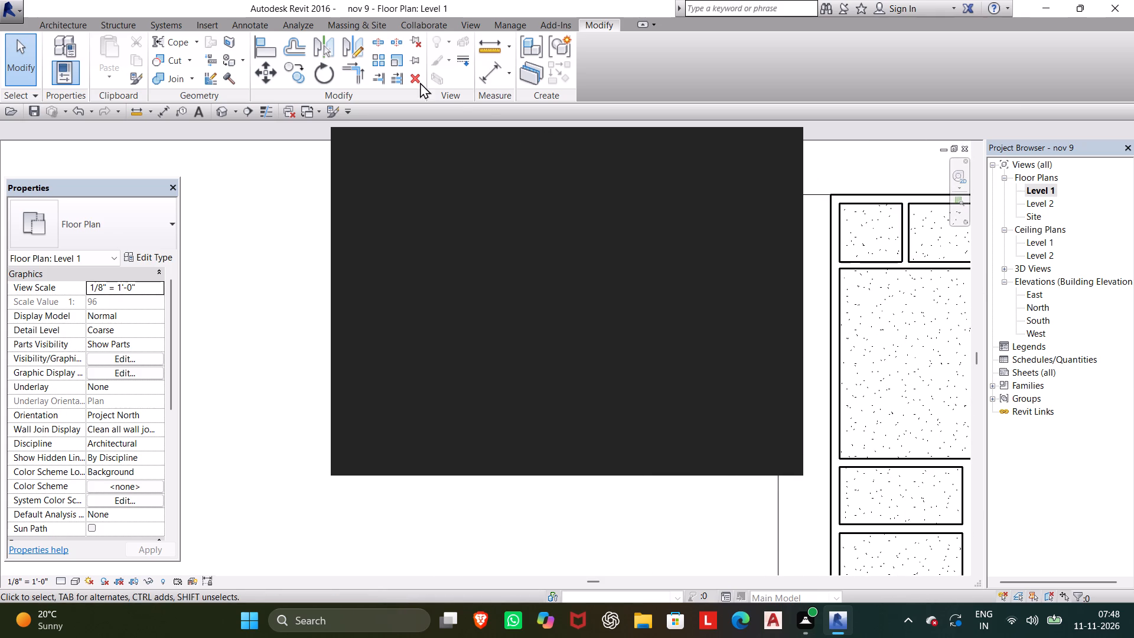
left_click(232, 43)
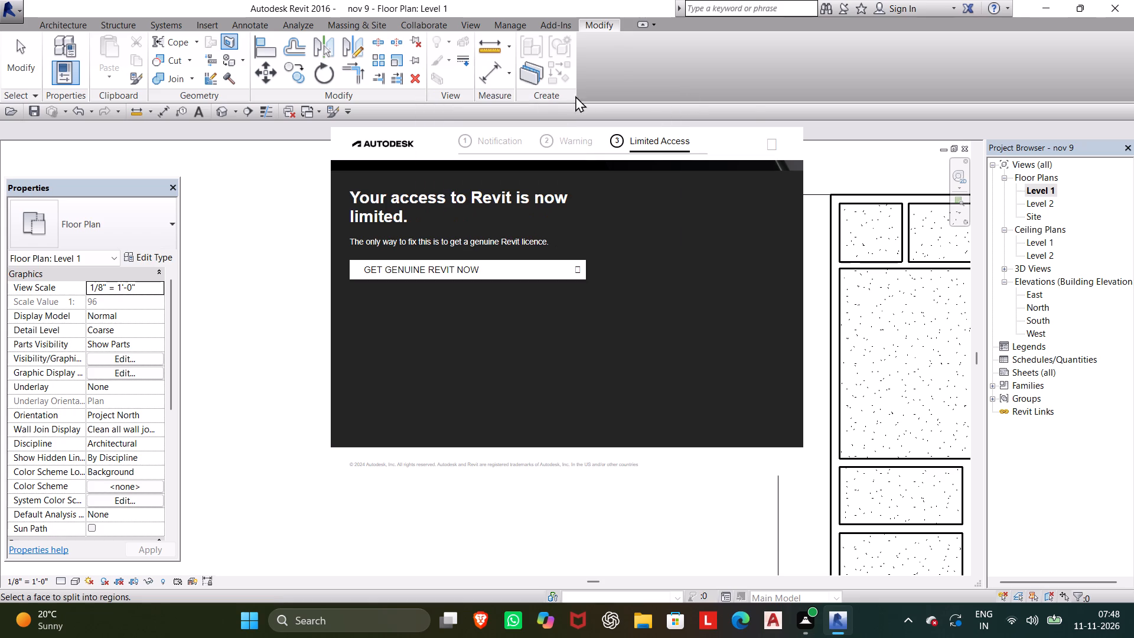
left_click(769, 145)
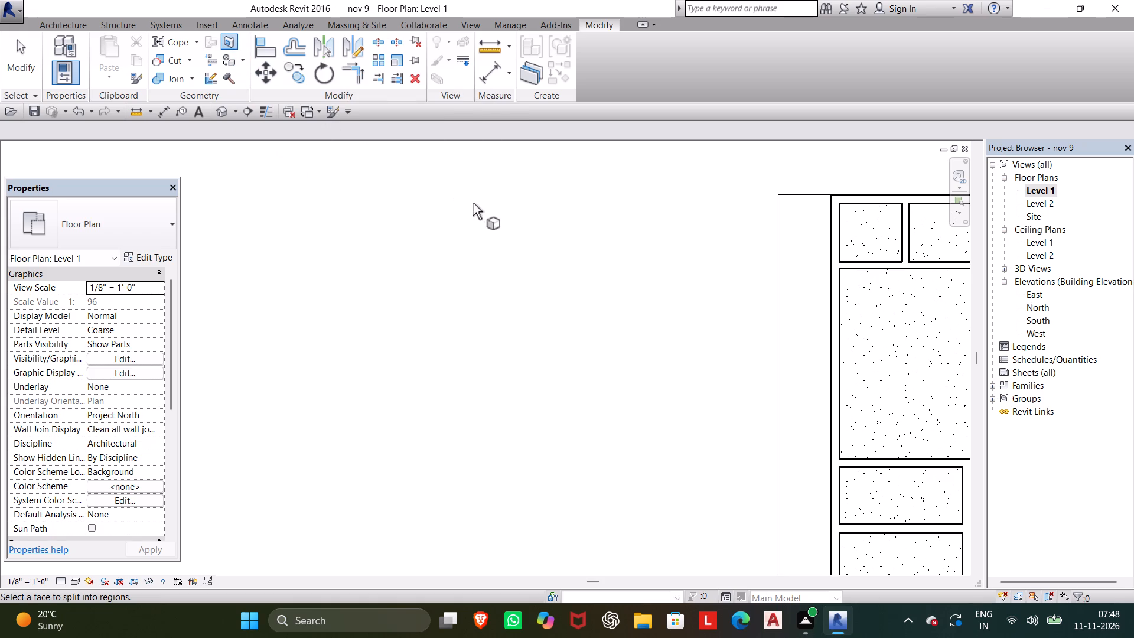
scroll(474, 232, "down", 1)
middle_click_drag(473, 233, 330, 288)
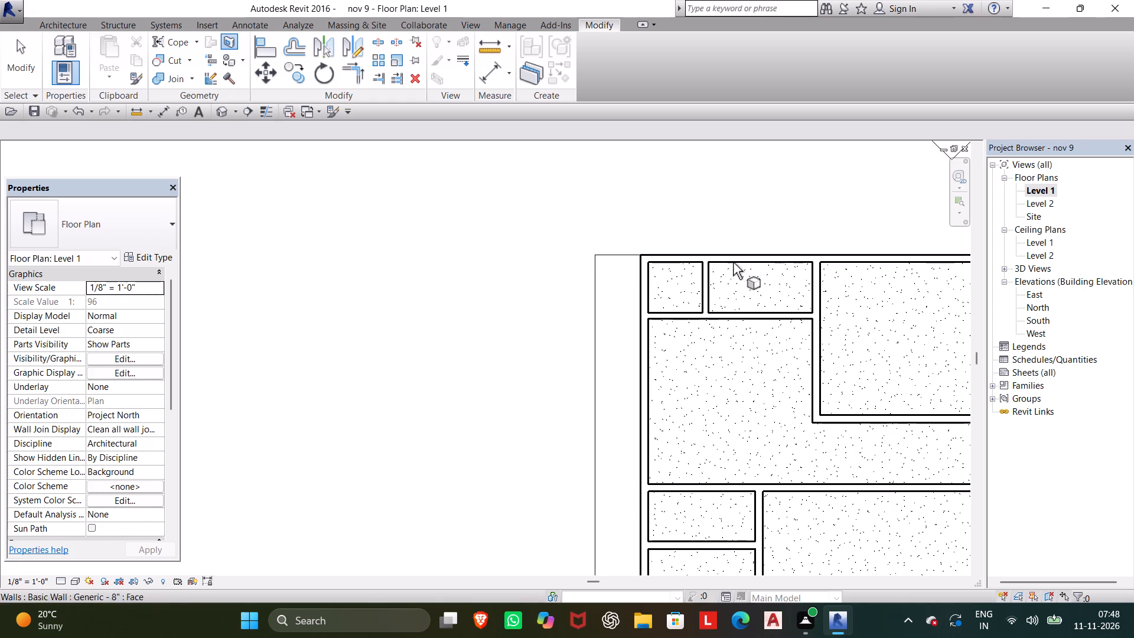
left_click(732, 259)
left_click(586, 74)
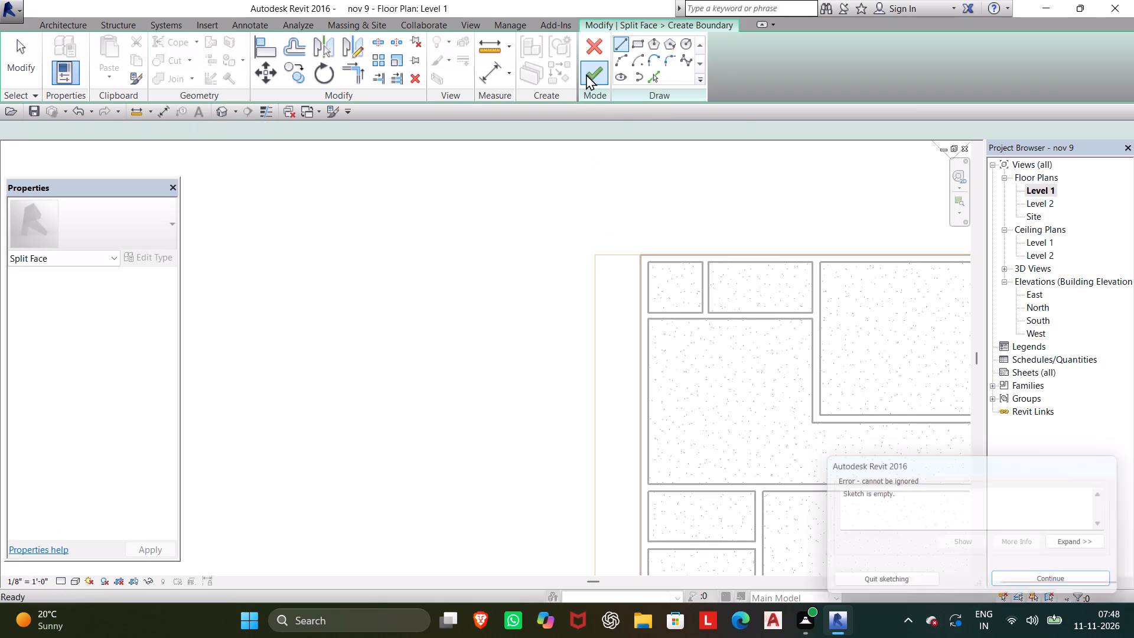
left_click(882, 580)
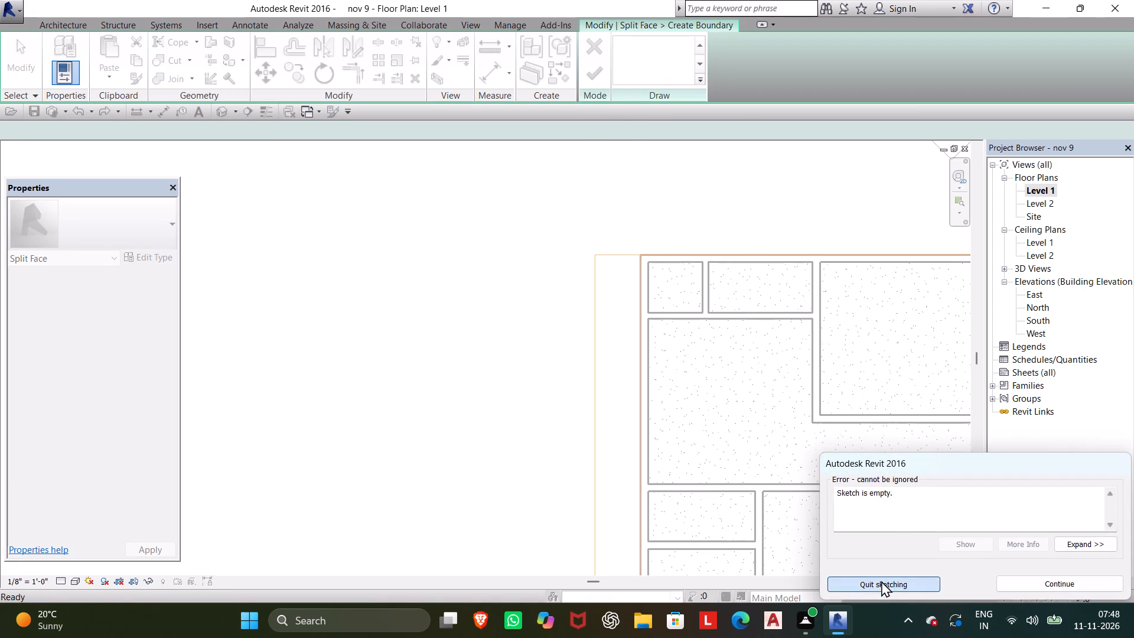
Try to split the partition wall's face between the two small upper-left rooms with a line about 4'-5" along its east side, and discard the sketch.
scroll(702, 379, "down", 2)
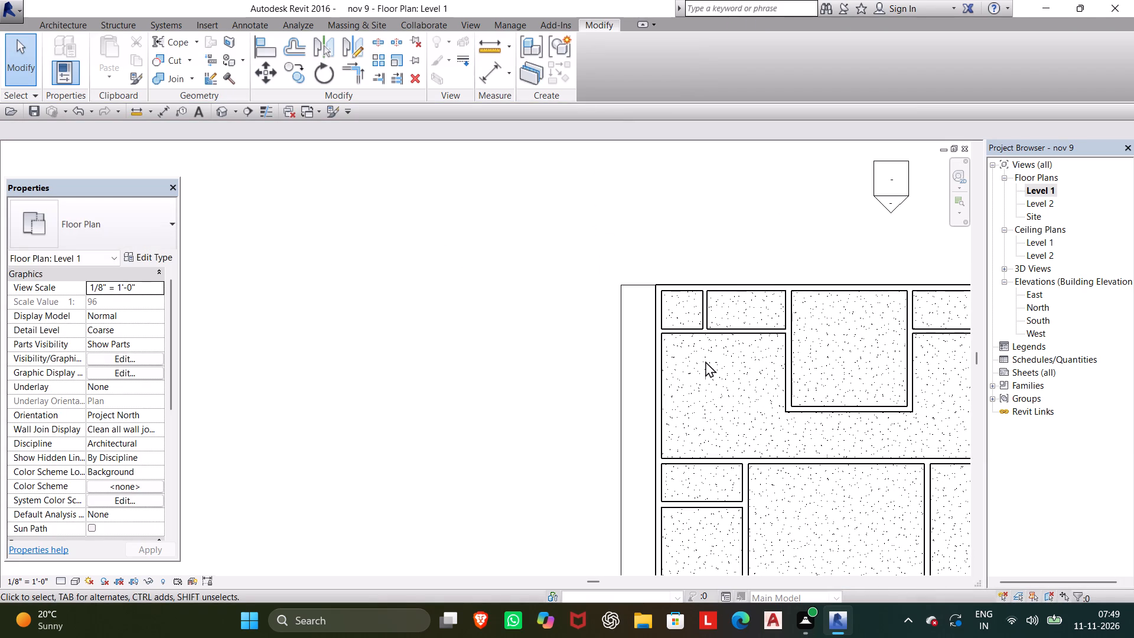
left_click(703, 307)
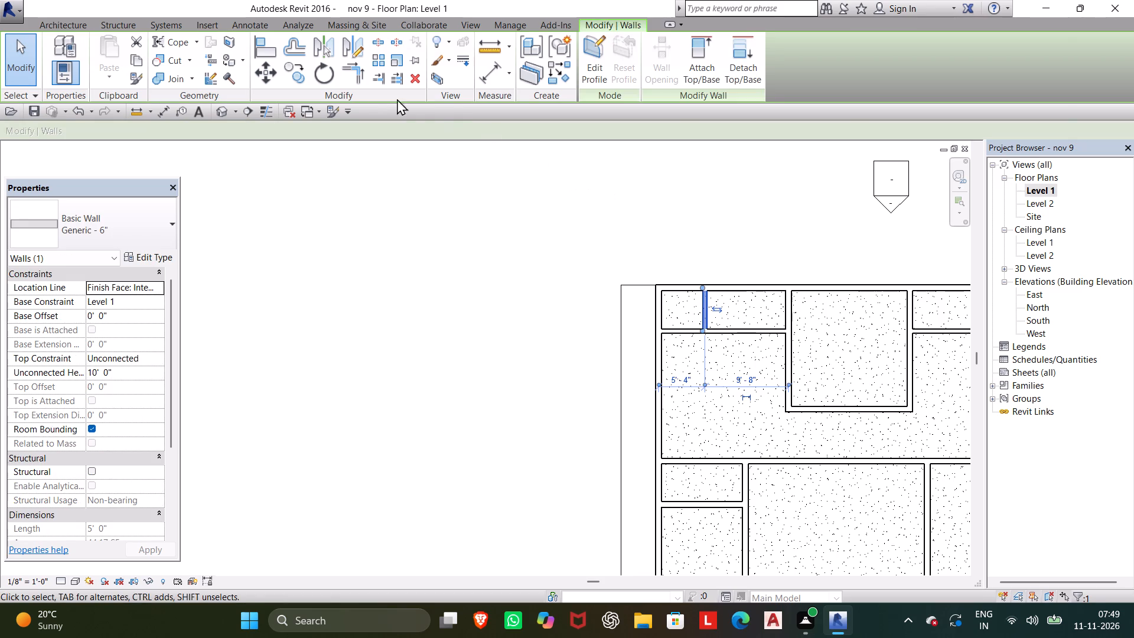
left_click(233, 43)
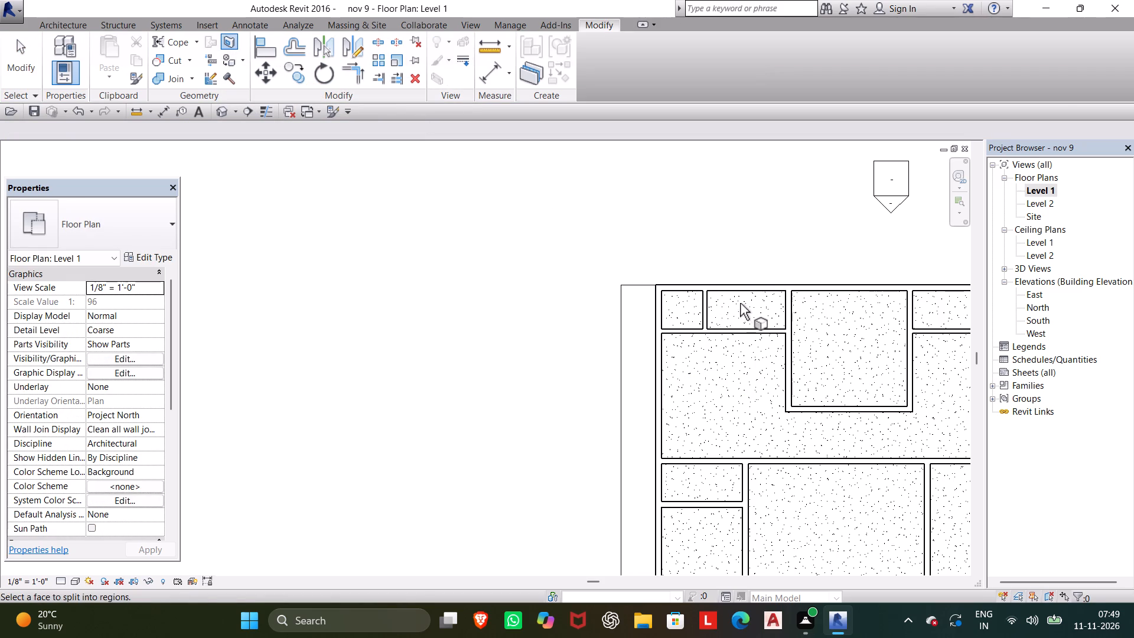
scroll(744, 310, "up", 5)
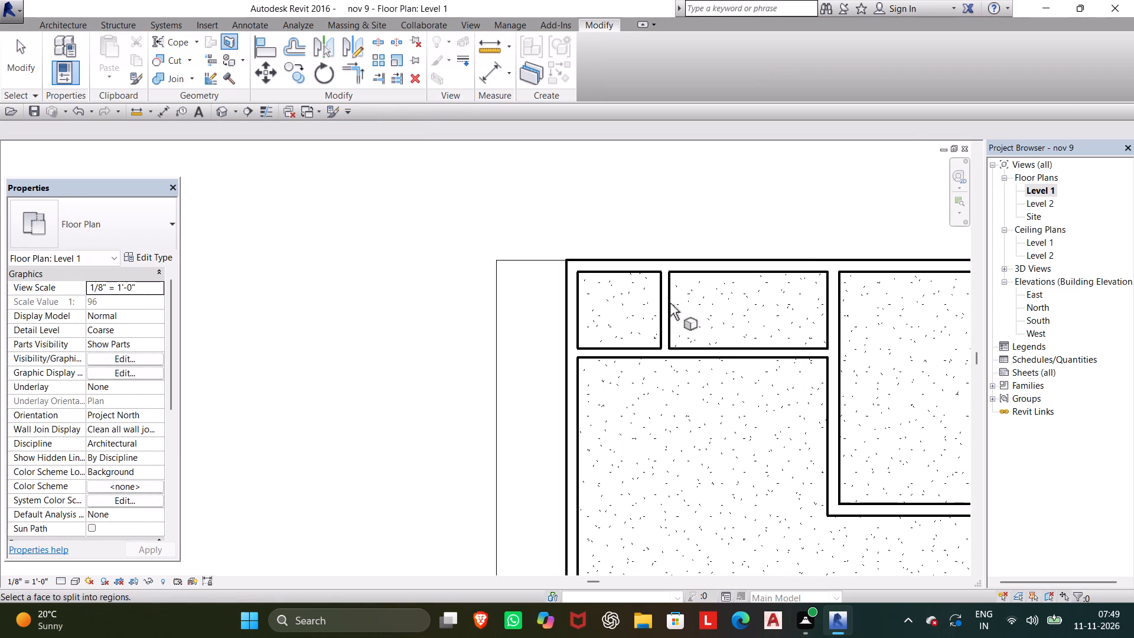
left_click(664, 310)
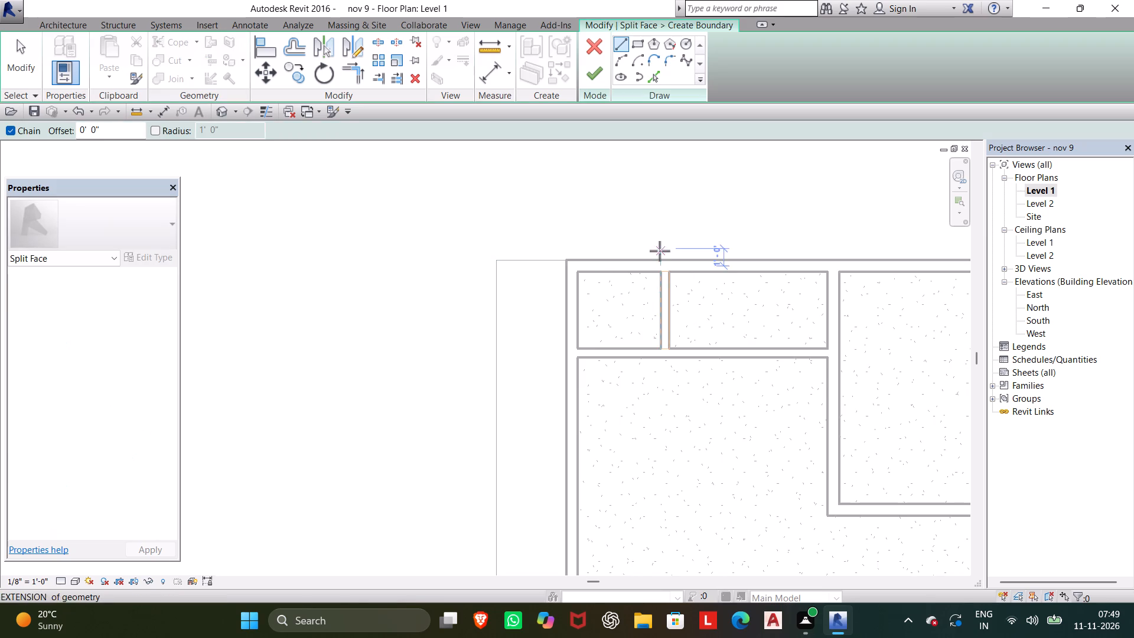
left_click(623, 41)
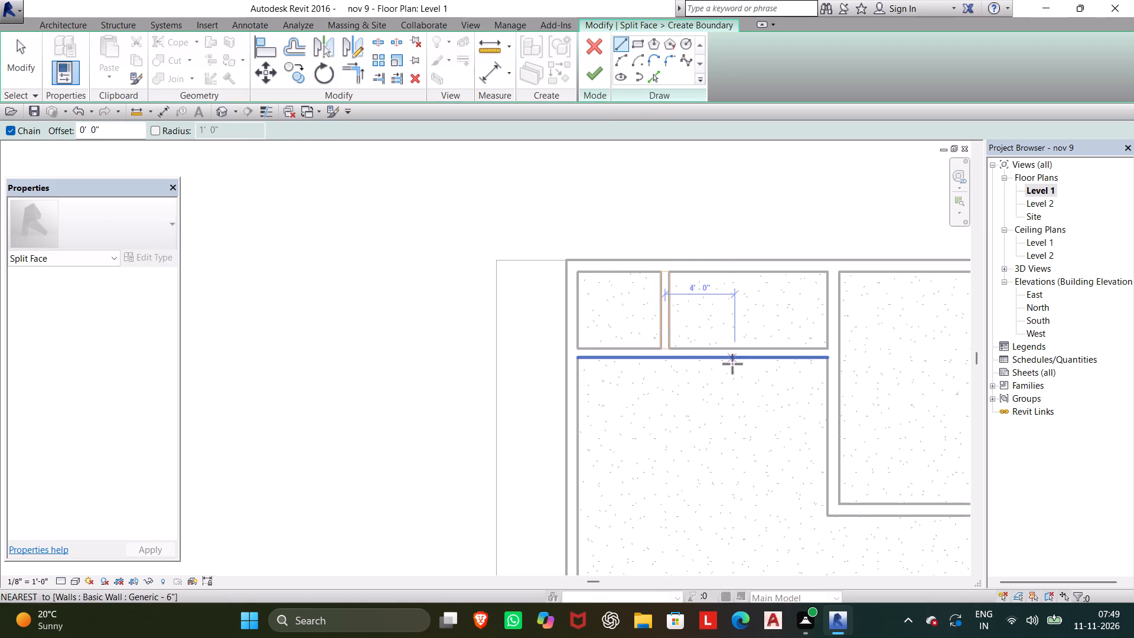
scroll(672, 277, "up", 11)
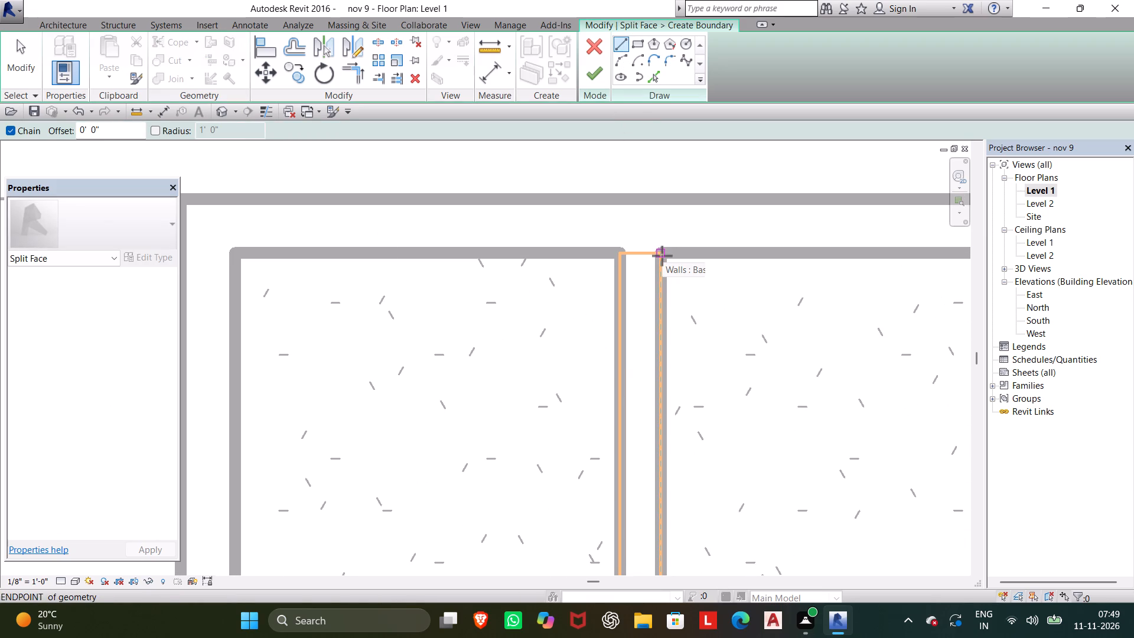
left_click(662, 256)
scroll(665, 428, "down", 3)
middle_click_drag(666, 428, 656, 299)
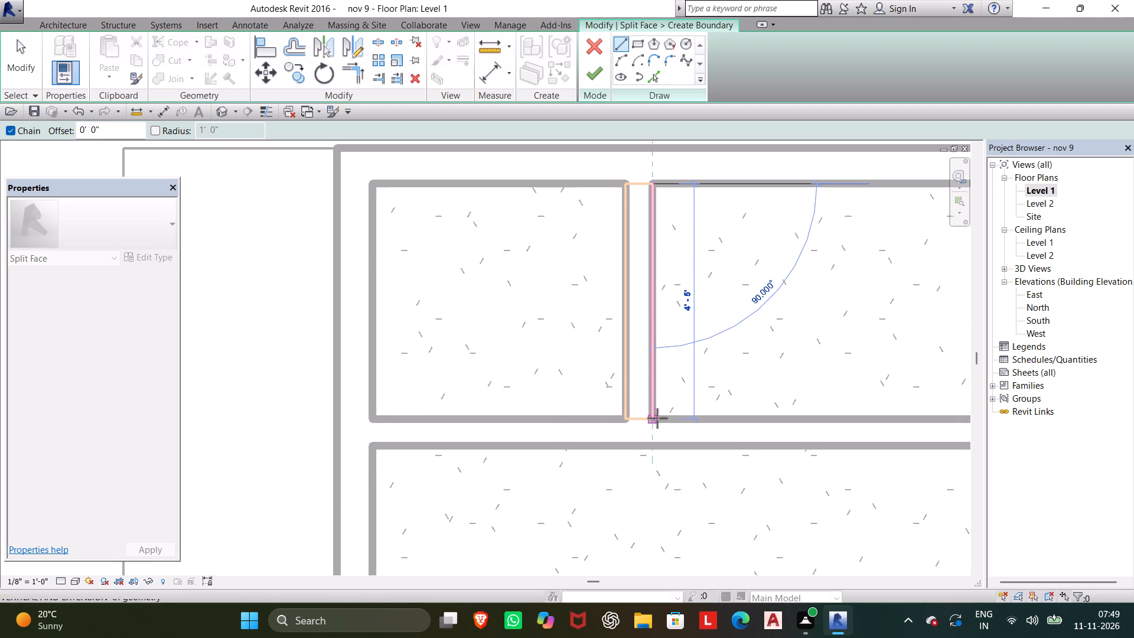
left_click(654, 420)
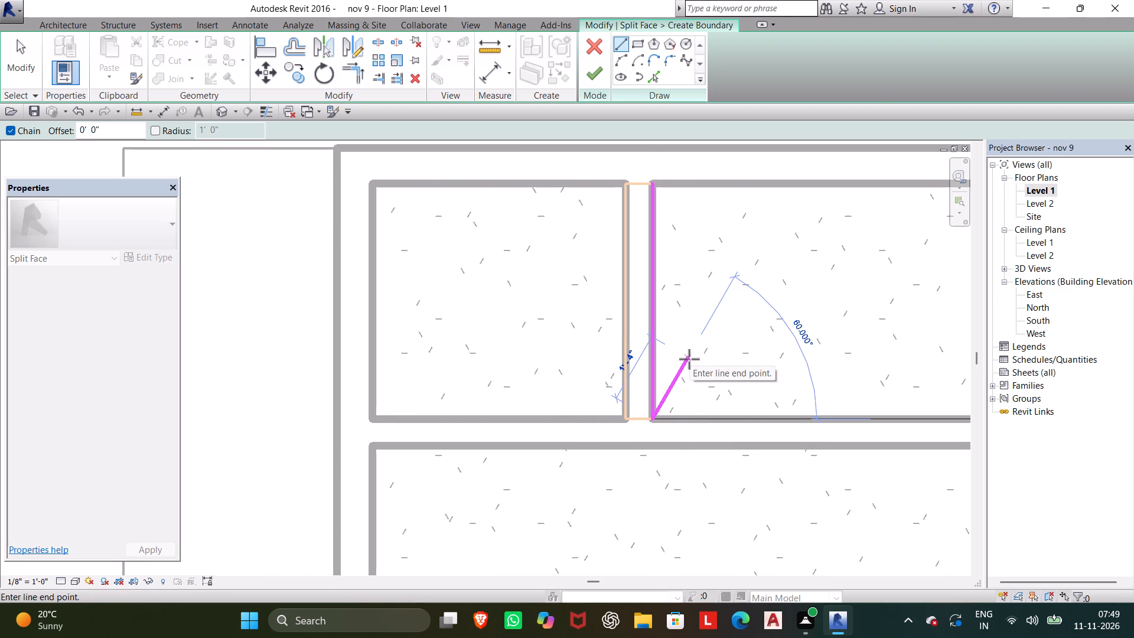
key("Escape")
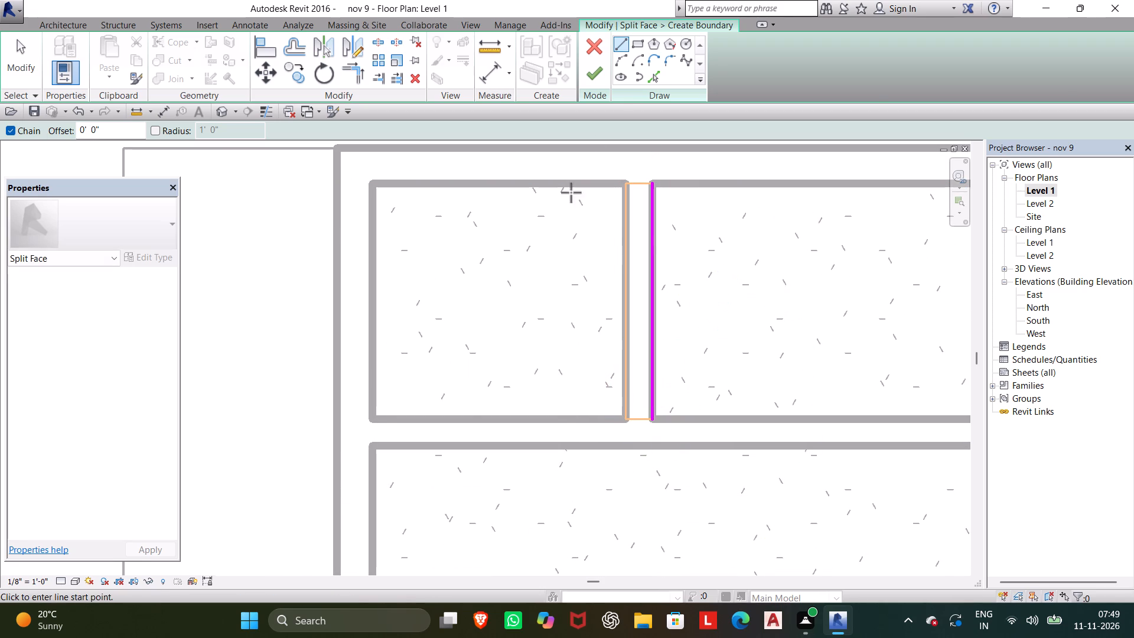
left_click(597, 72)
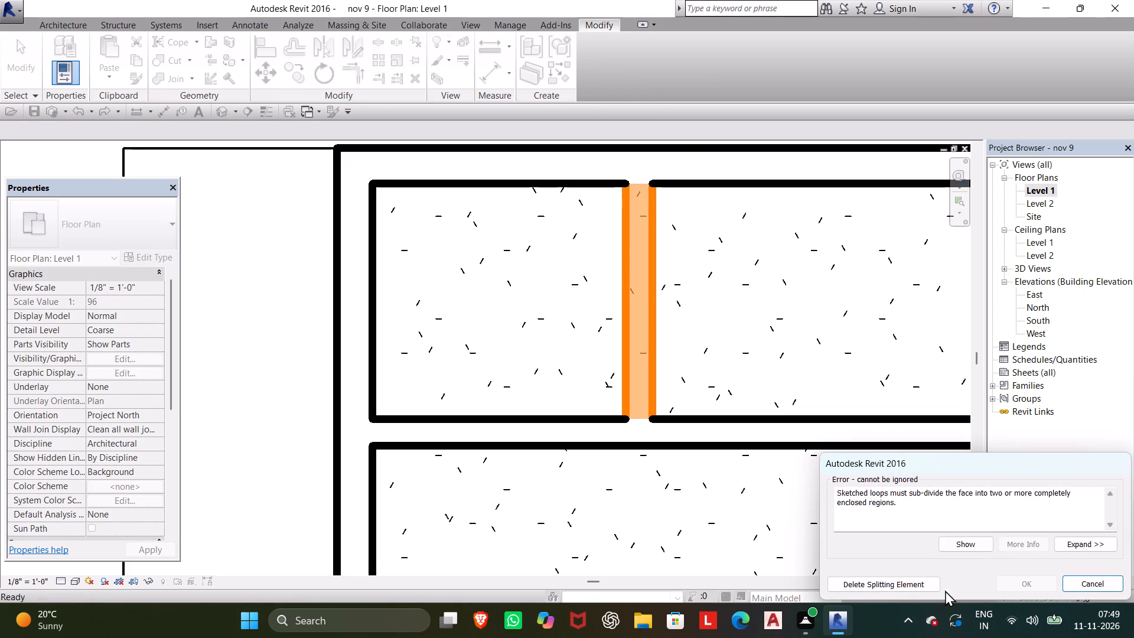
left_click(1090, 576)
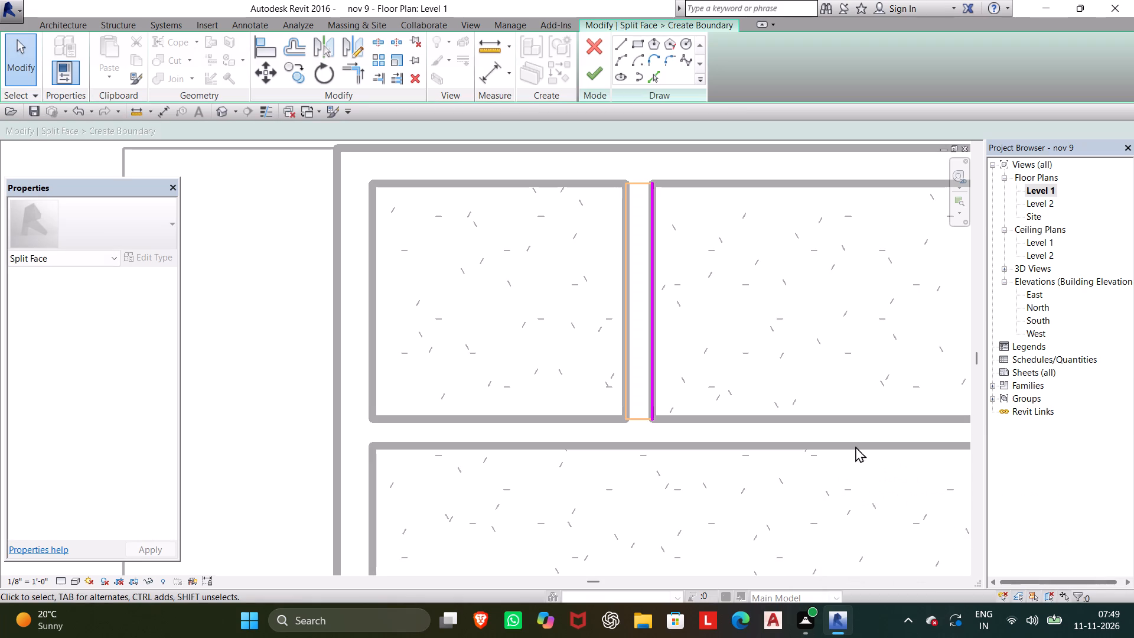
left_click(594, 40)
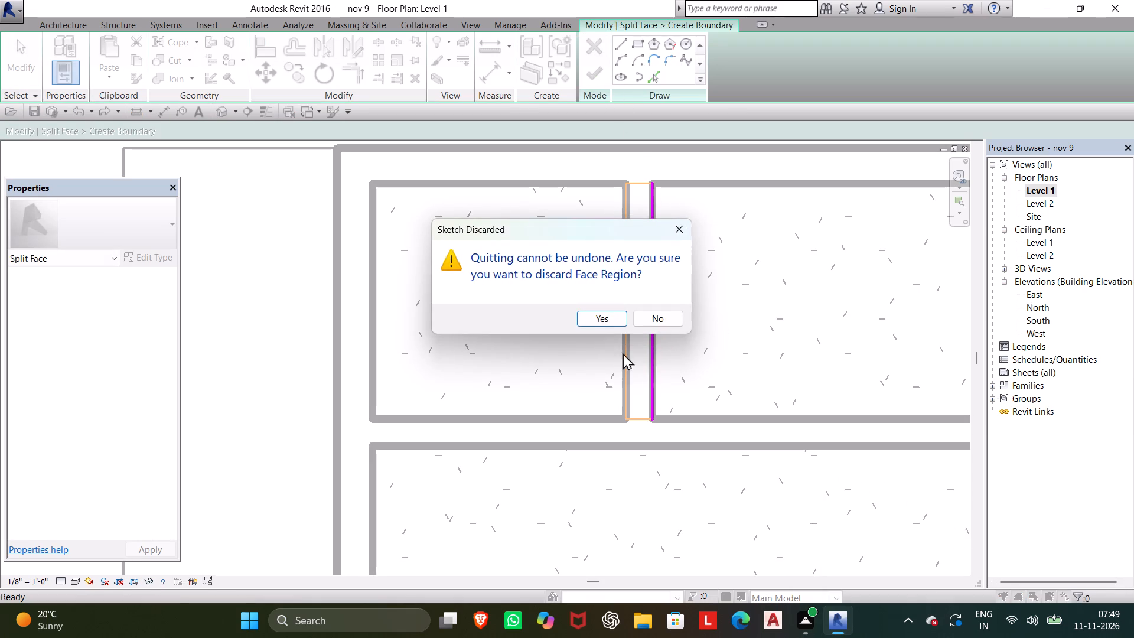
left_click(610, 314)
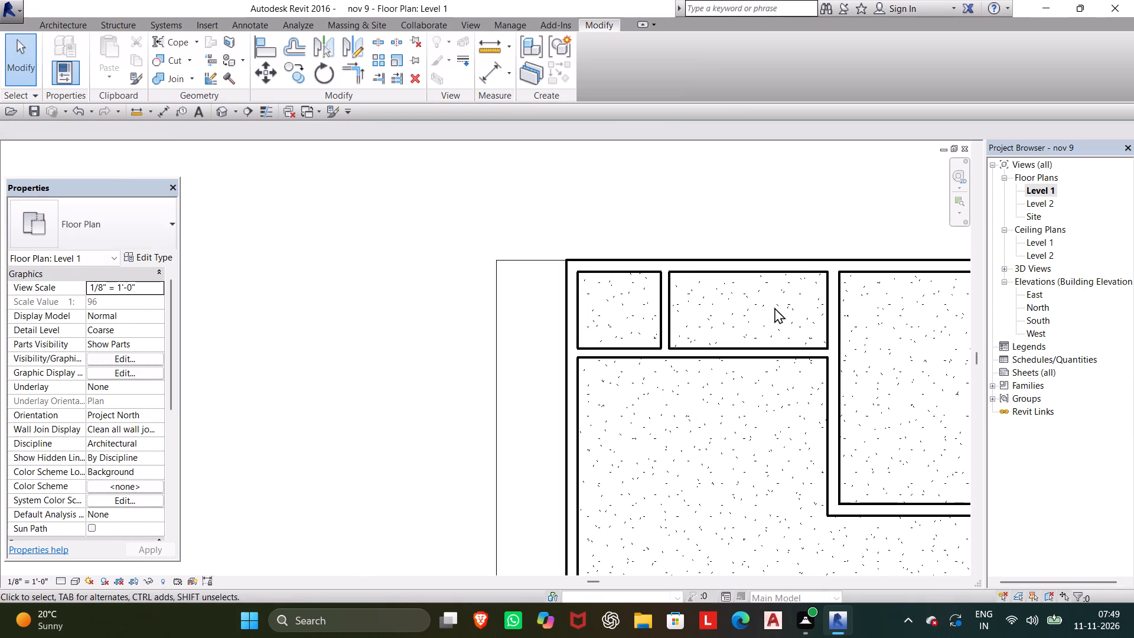
Examine the walls around the two small rooms at the house's northwest corner from several angles in the 3D view.
left_click(1041, 190)
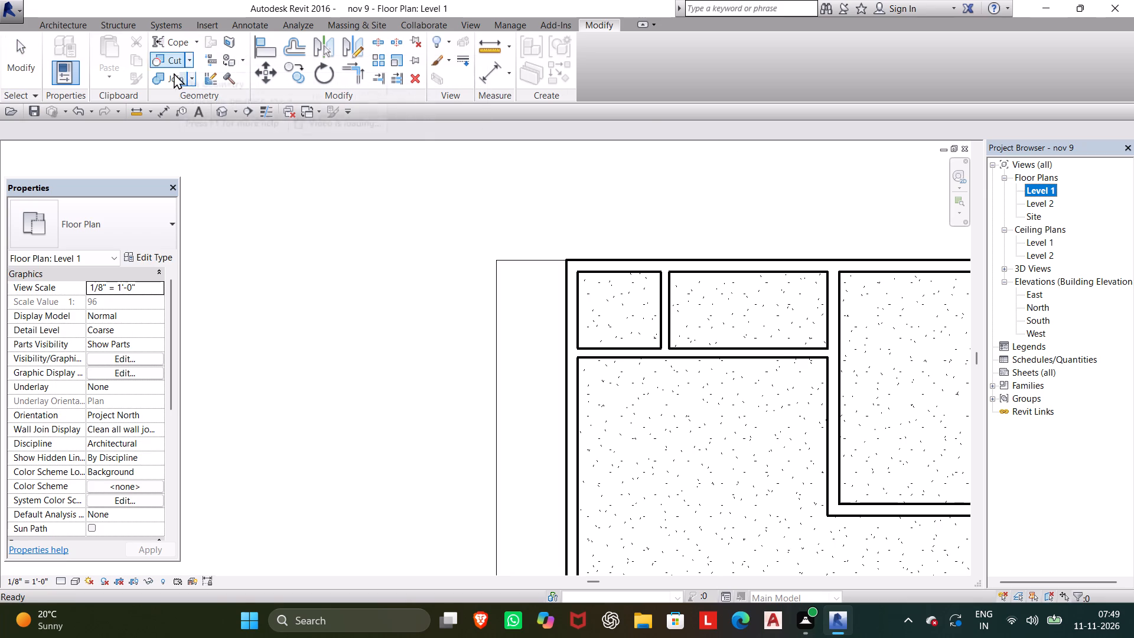
double_click(219, 108)
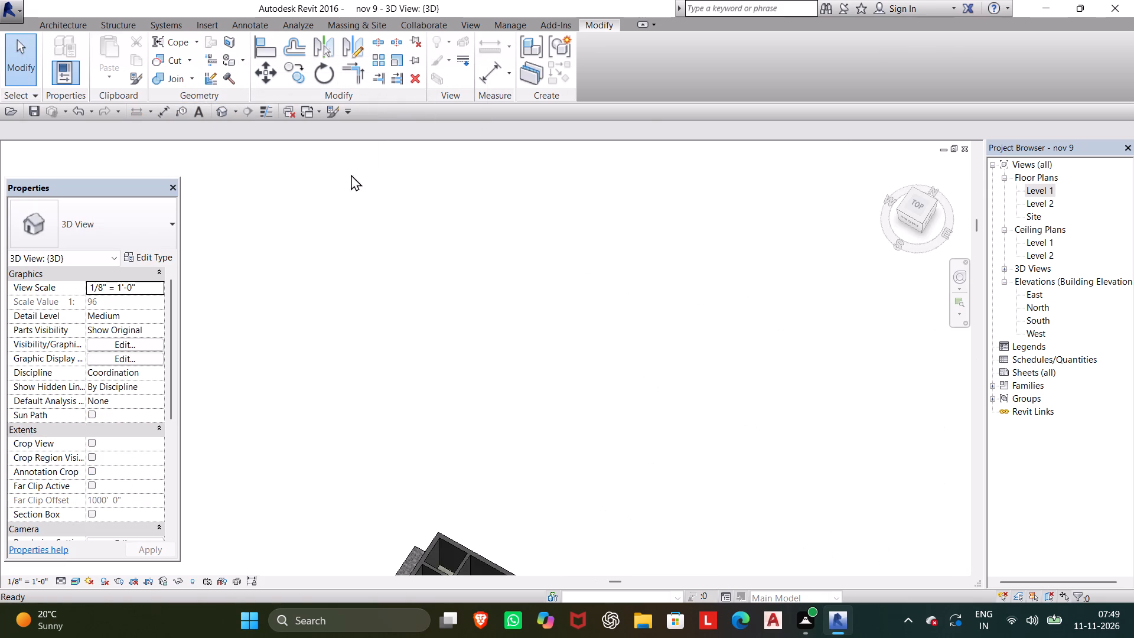
scroll(481, 302, "down", 2)
middle_click_drag(485, 303, 540, 179)
left_click_drag(529, 190, 538, 175)
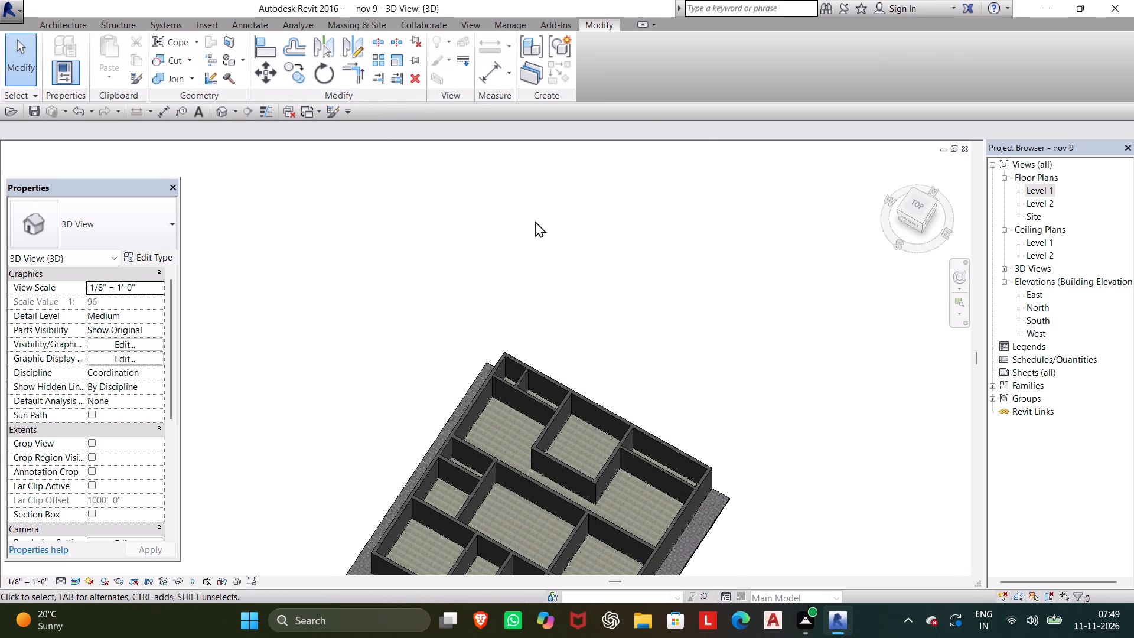
middle_click_drag(522, 312, 423, 372, "shift")
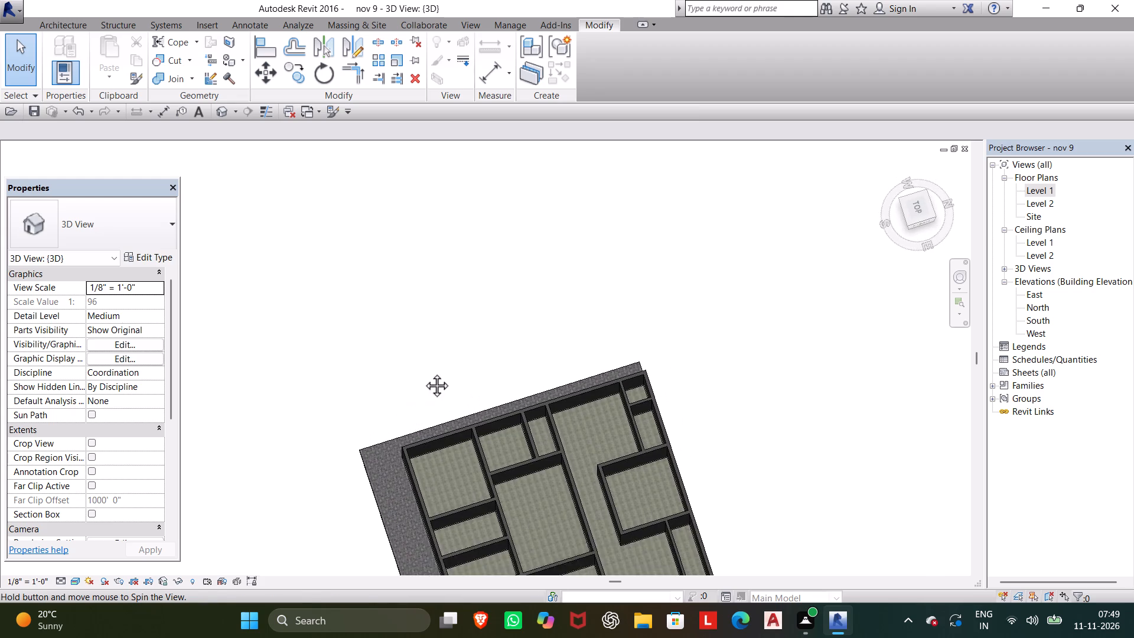
middle_click_drag(423, 372, 425, 398, "shift")
middle_click_drag(431, 400, 516, 305)
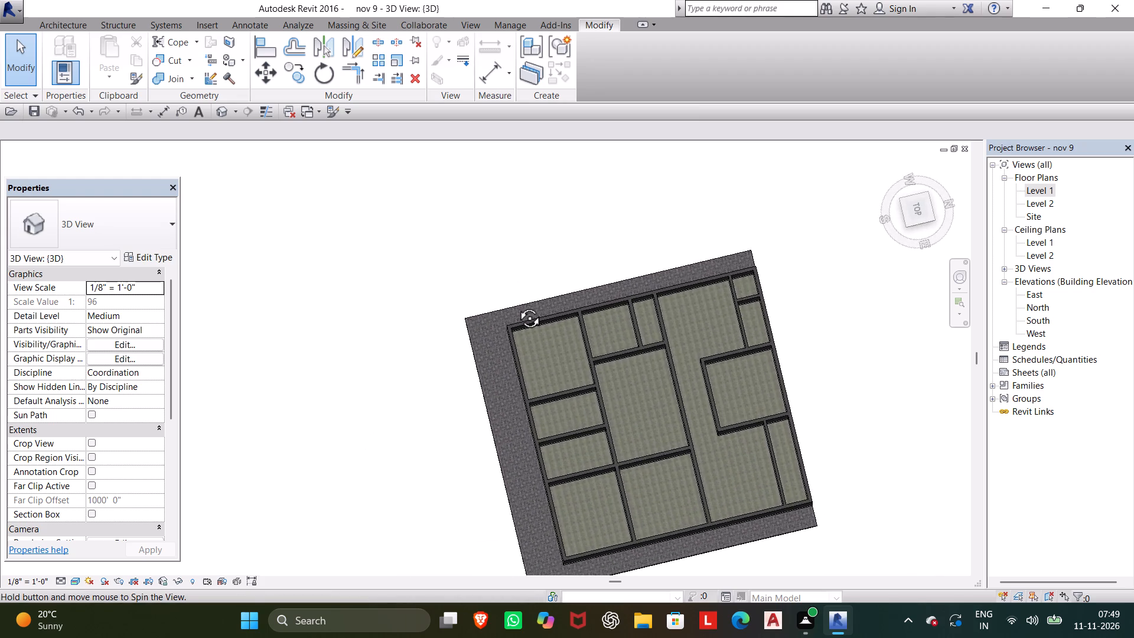
middle_click_drag(516, 305, 708, 320)
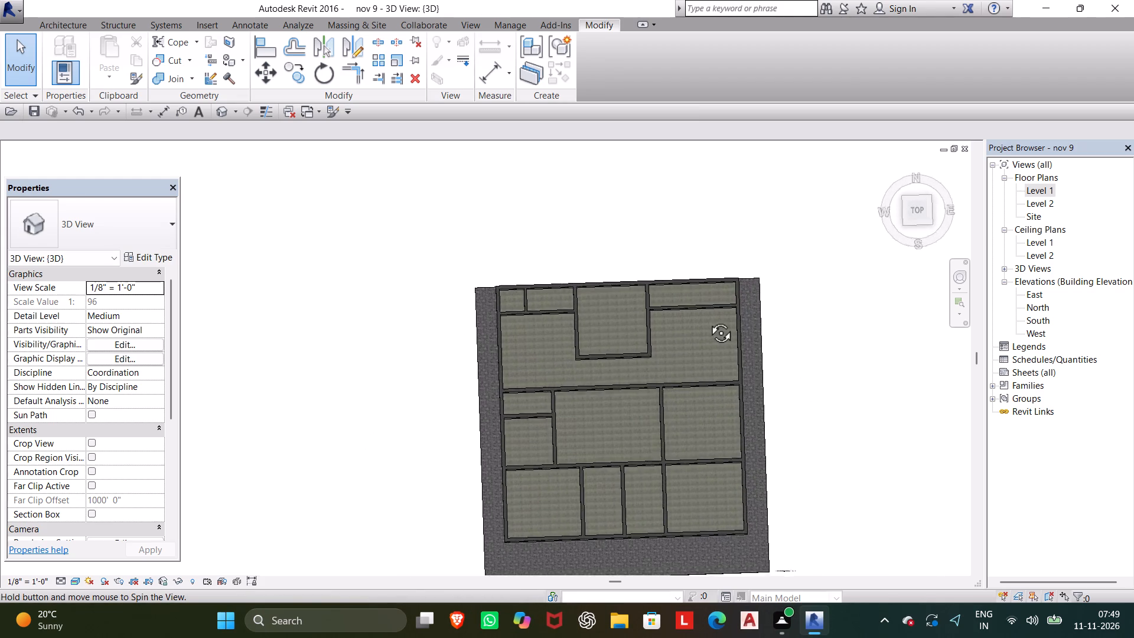
middle_click_drag(708, 320, 710, 305)
scroll(569, 307, "up", 11)
scroll(500, 258, "up", 3)
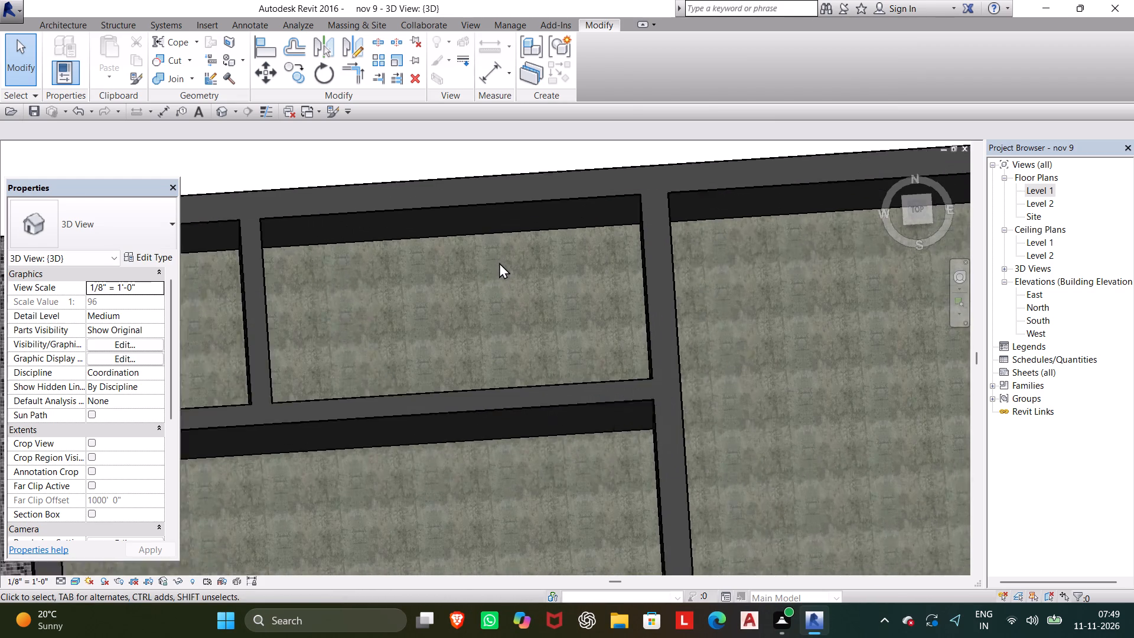
scroll(499, 262, "up", 2)
middle_click_drag(462, 272, 565, 271)
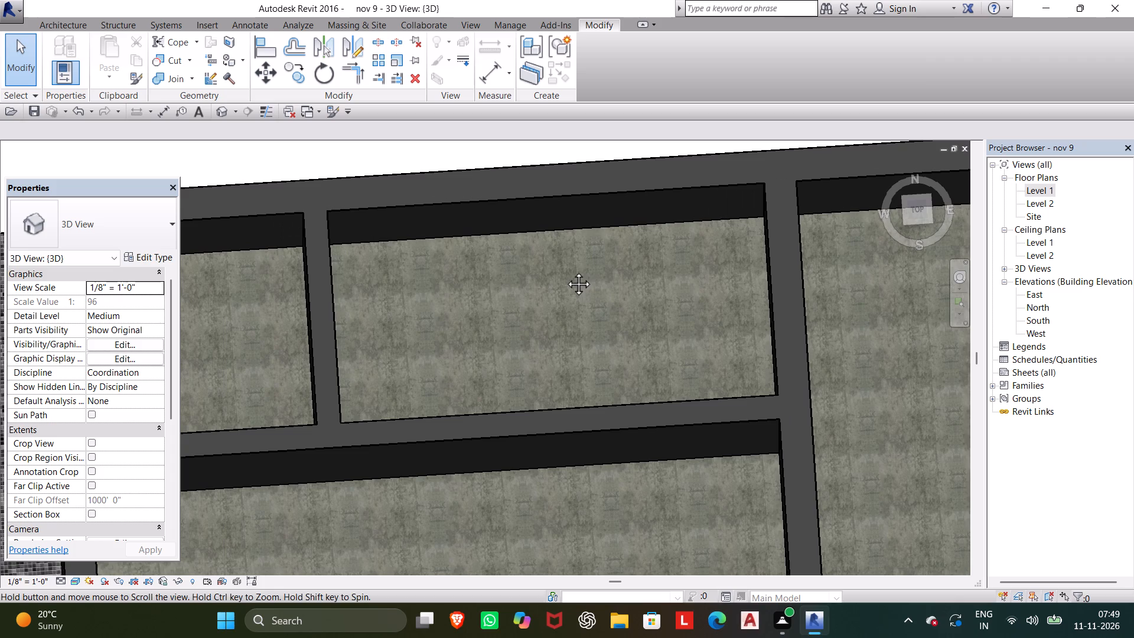
middle_click_drag(565, 271, 556, 289)
scroll(569, 271, "down", 5)
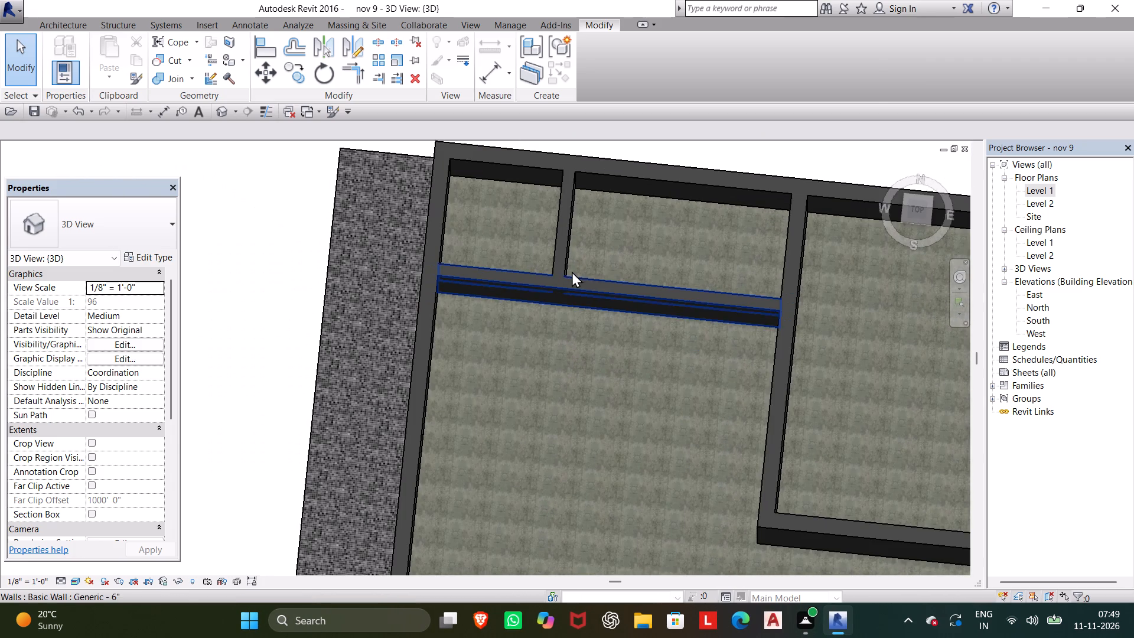
middle_click_drag(572, 270, 513, 287)
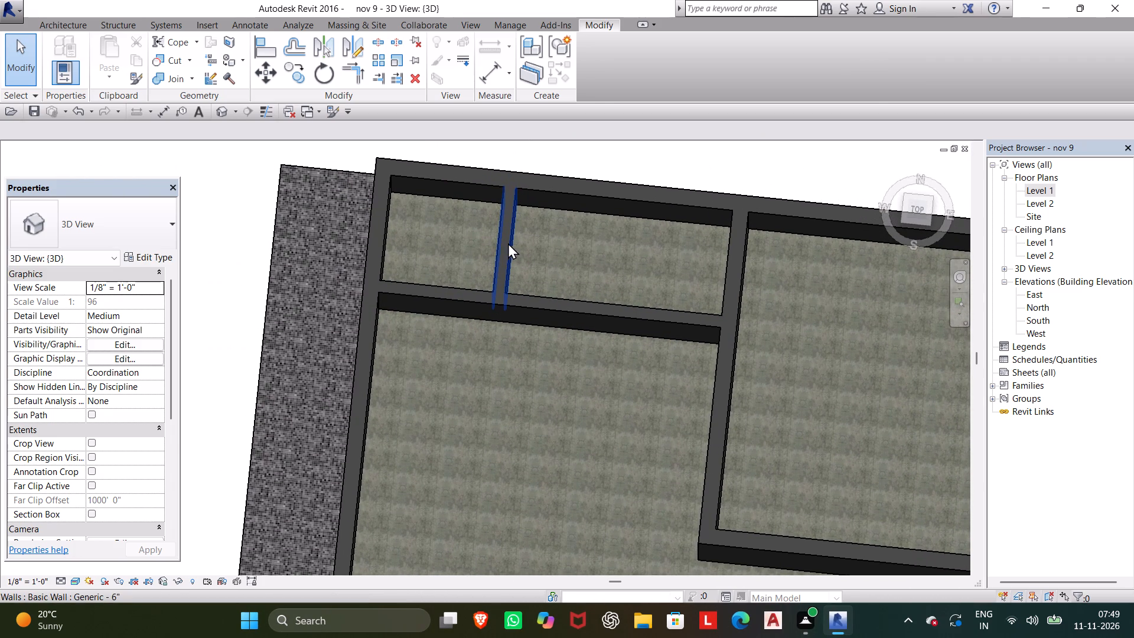
scroll(490, 229, "down", 1, "shift")
middle_click_drag(490, 229, 411, 454, "shift")
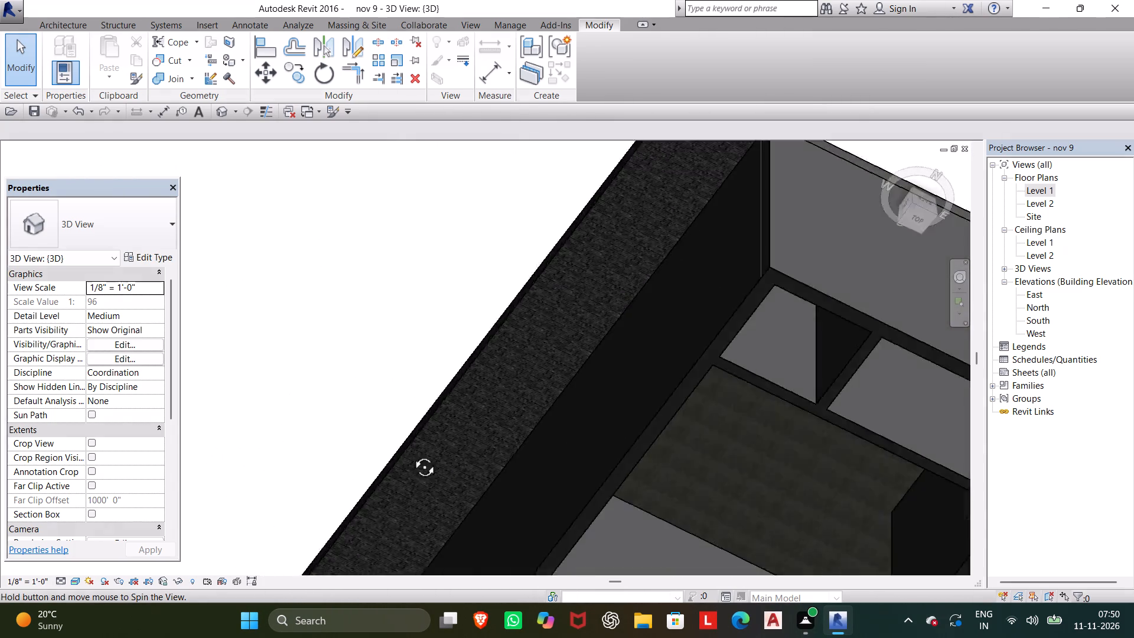
middle_click_drag(411, 454, 532, 484, "shift")
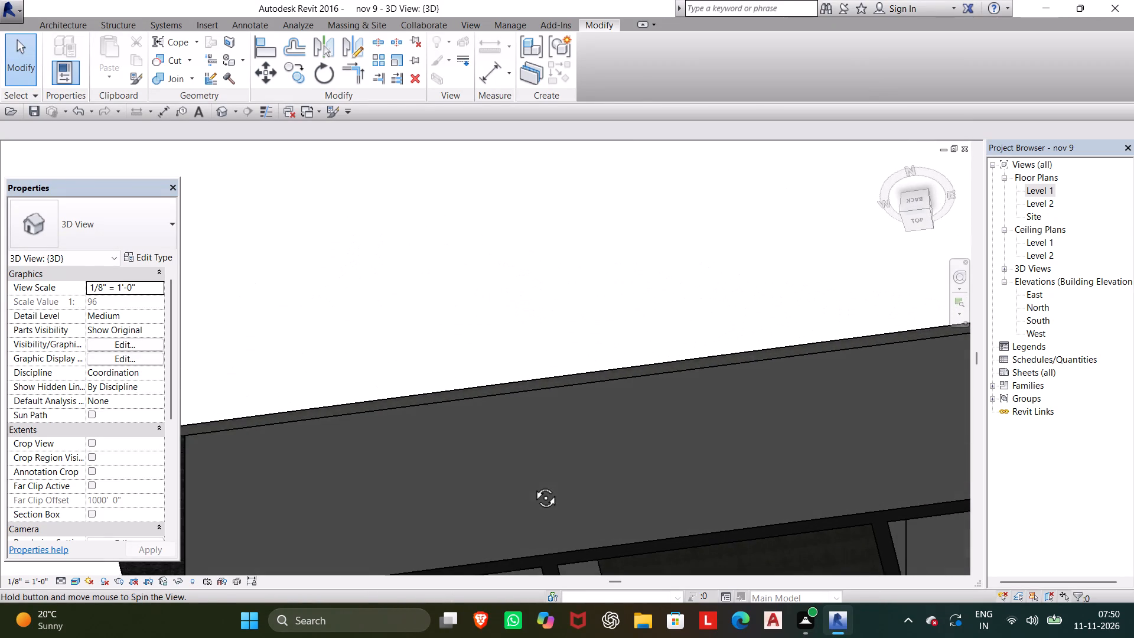
middle_click_drag(532, 484, 527, 481, "shift")
Start a Split Face sketch on the LW Concrete on Metal Deck floor and pick the wider small room's east and north wall base edges.
left_click(227, 40)
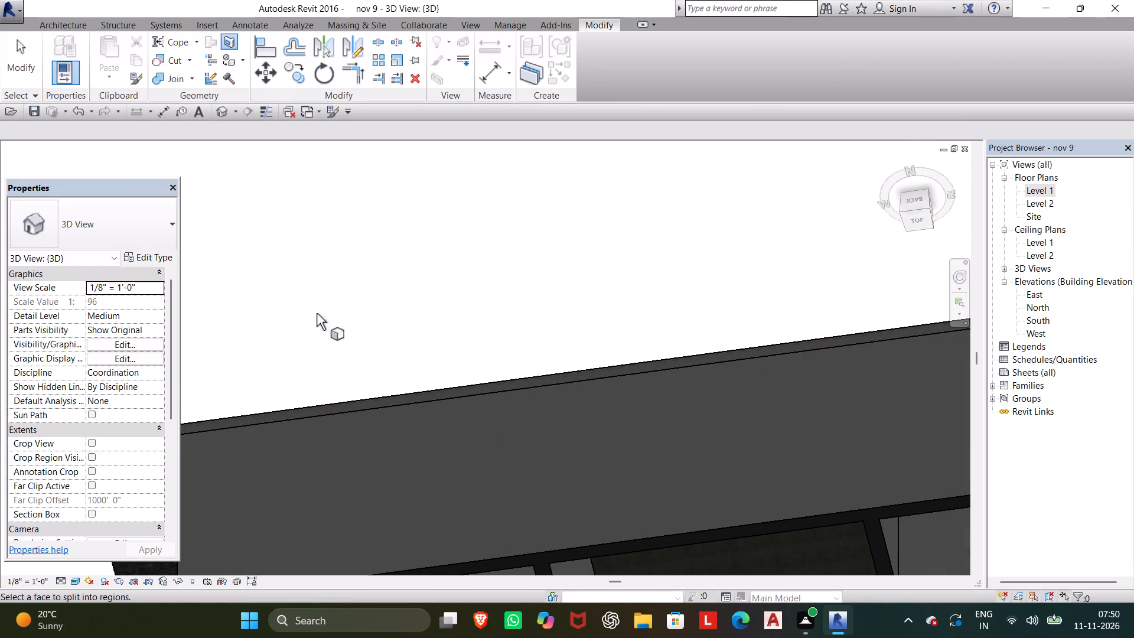
middle_click_drag(311, 409, 340, 394)
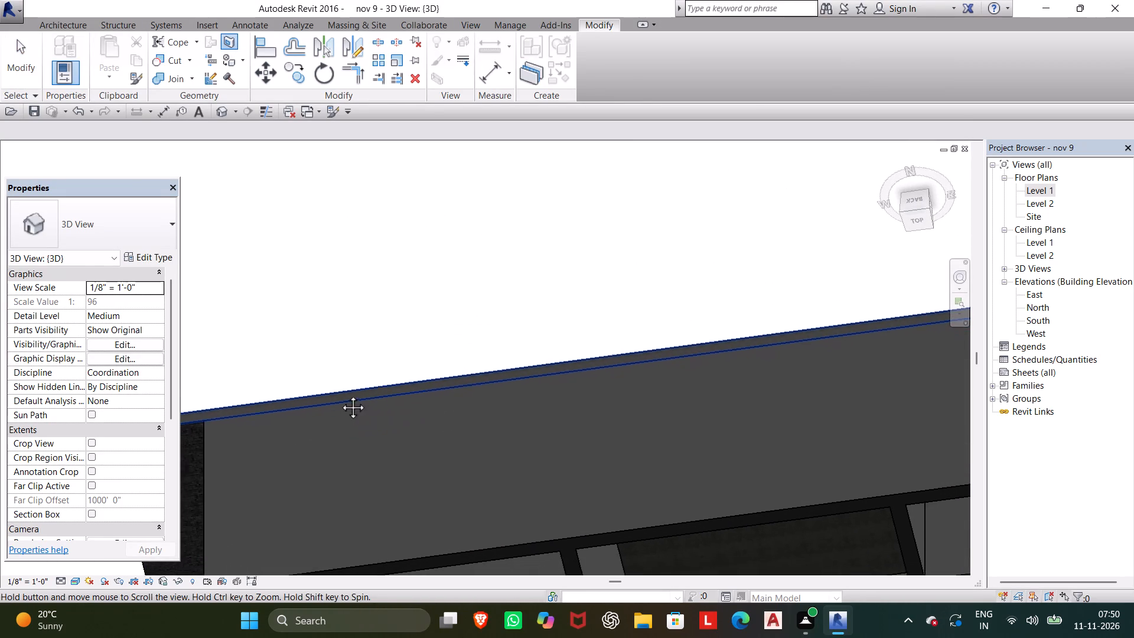
middle_click_drag(340, 394, 468, 350)
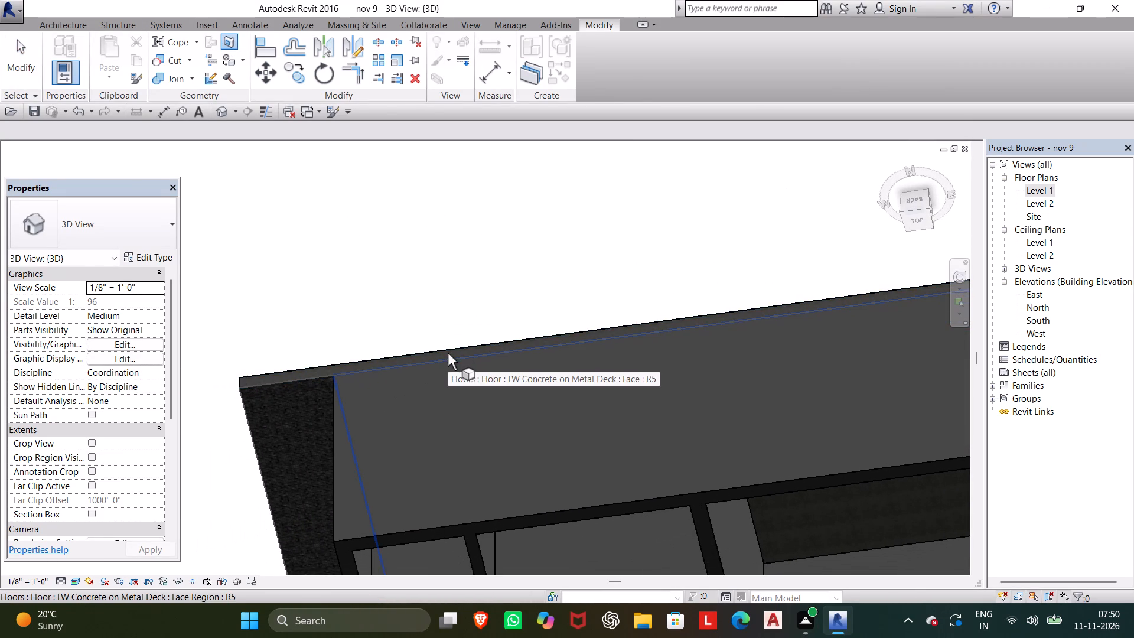
left_click(448, 353)
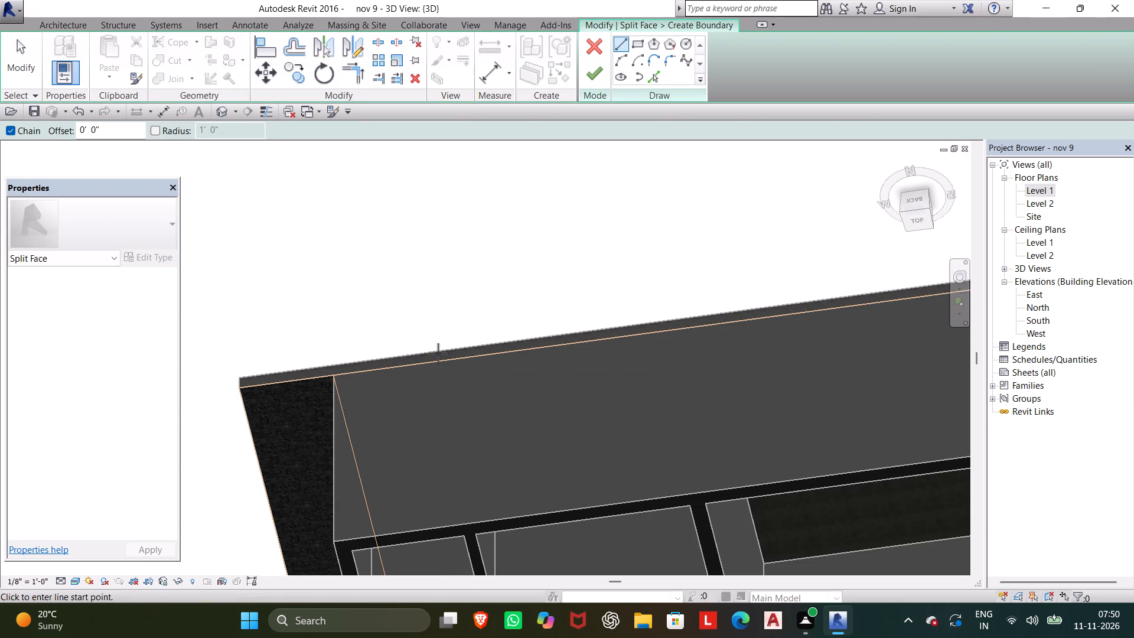
middle_click_drag(438, 353, 441, 35, "shift")
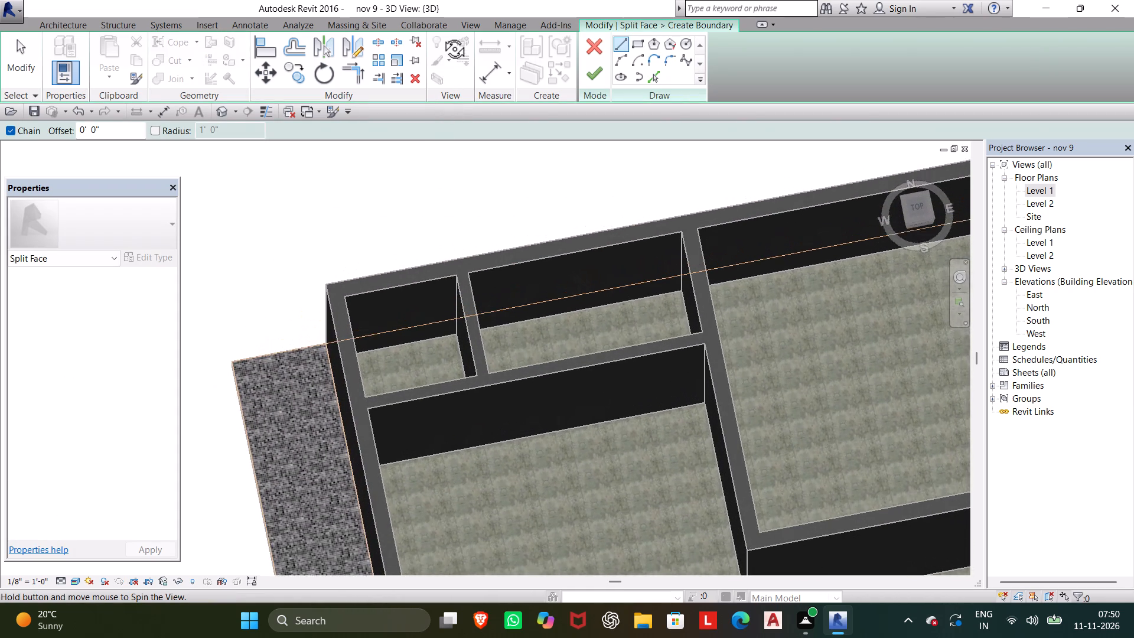
middle_click_drag(441, 35, 441, 34, "shift")
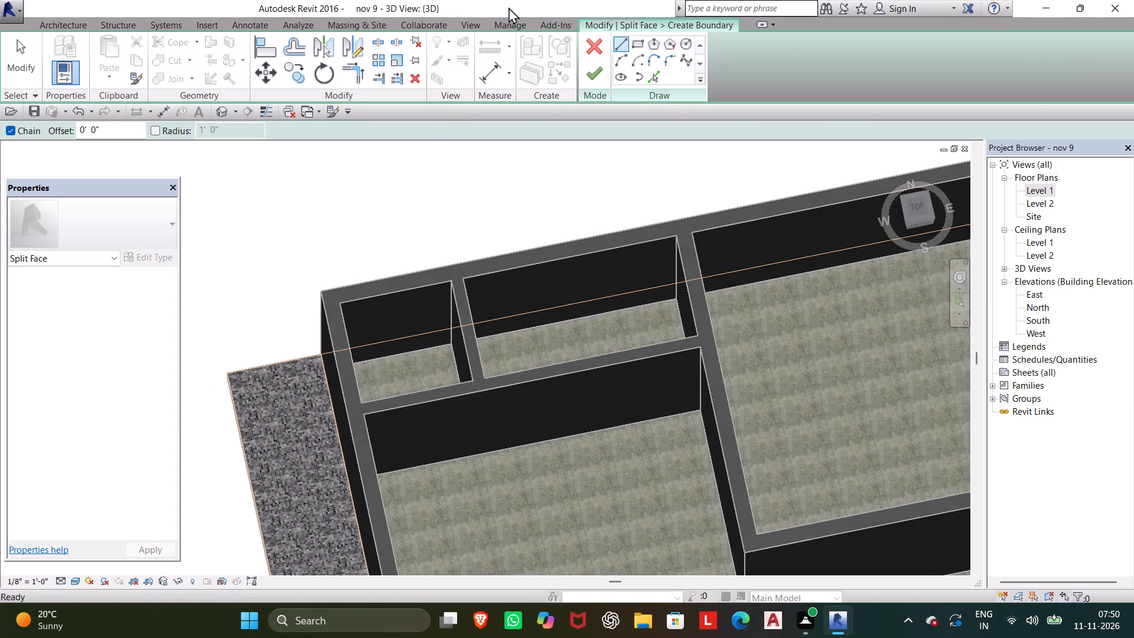
left_click(654, 80)
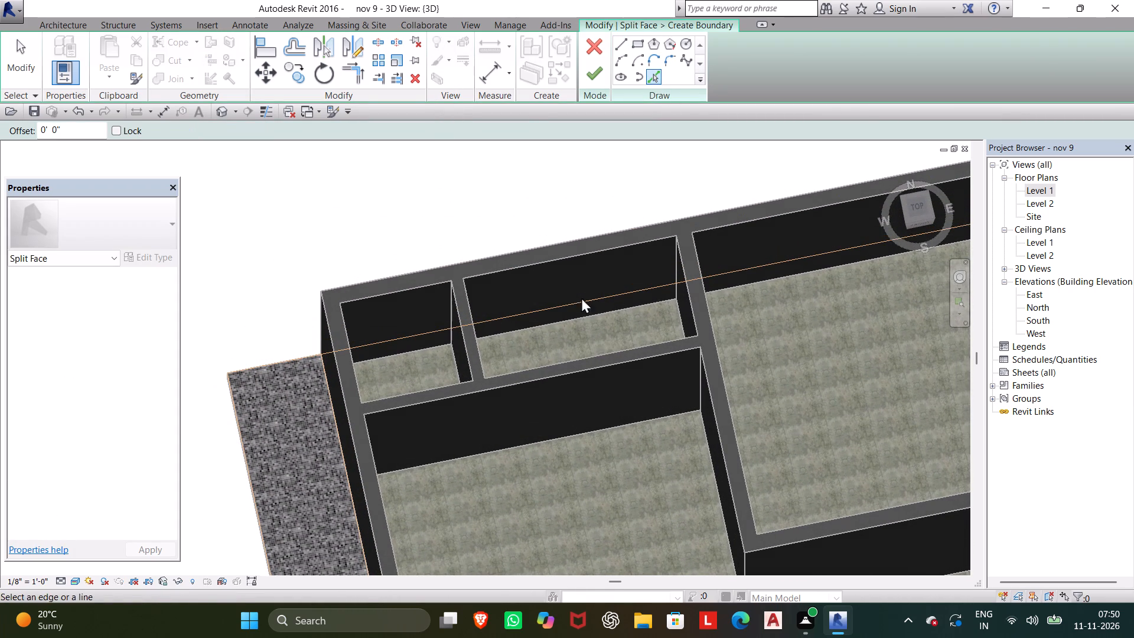
scroll(545, 323, "up", 5)
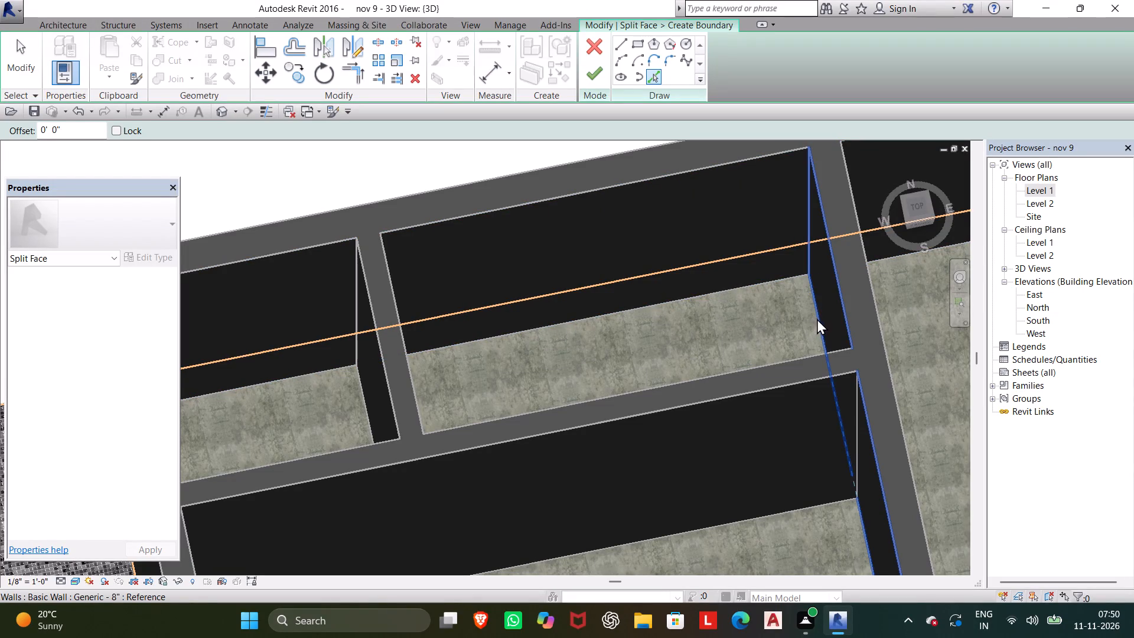
middle_click_drag(813, 321, 816, 333, "shift")
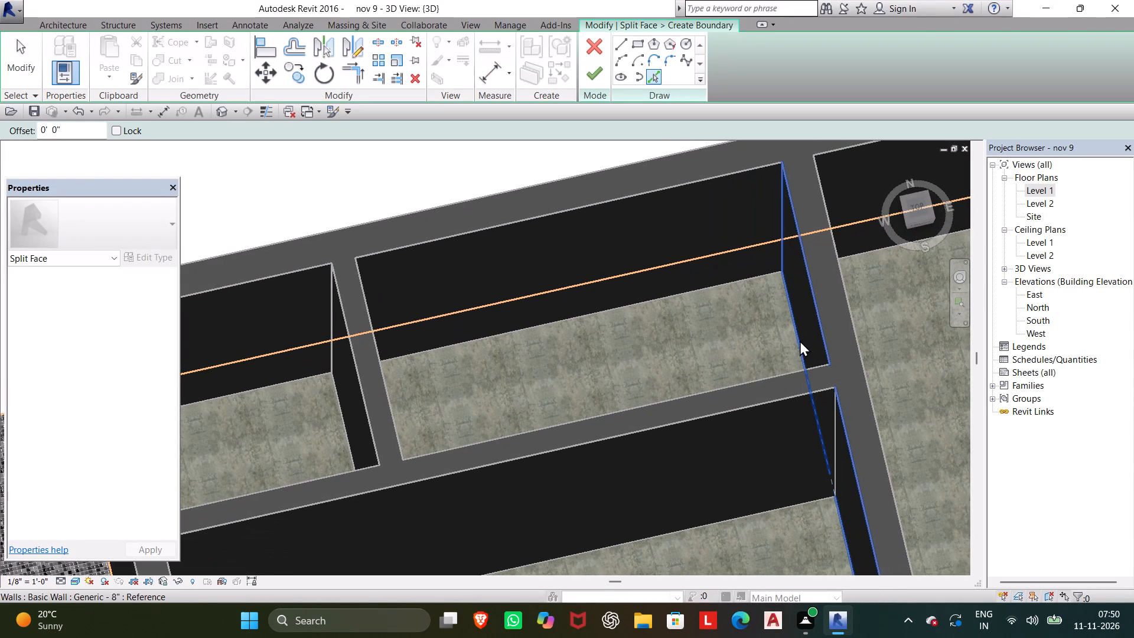
left_click(798, 339)
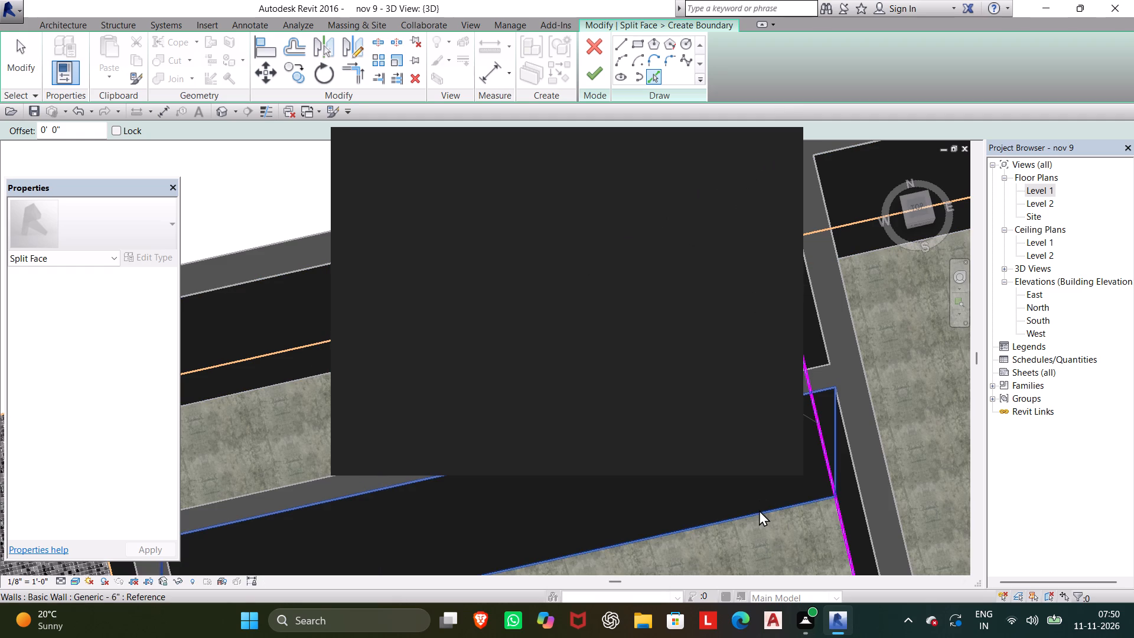
middle_click_drag(817, 258, 1058, 243)
left_click(853, 294)
Add split boundary lines along the base edges of the wider small room's west partition and south wall.
scroll(853, 303, "down", 1)
middle_click_drag(853, 303, 1052, 260)
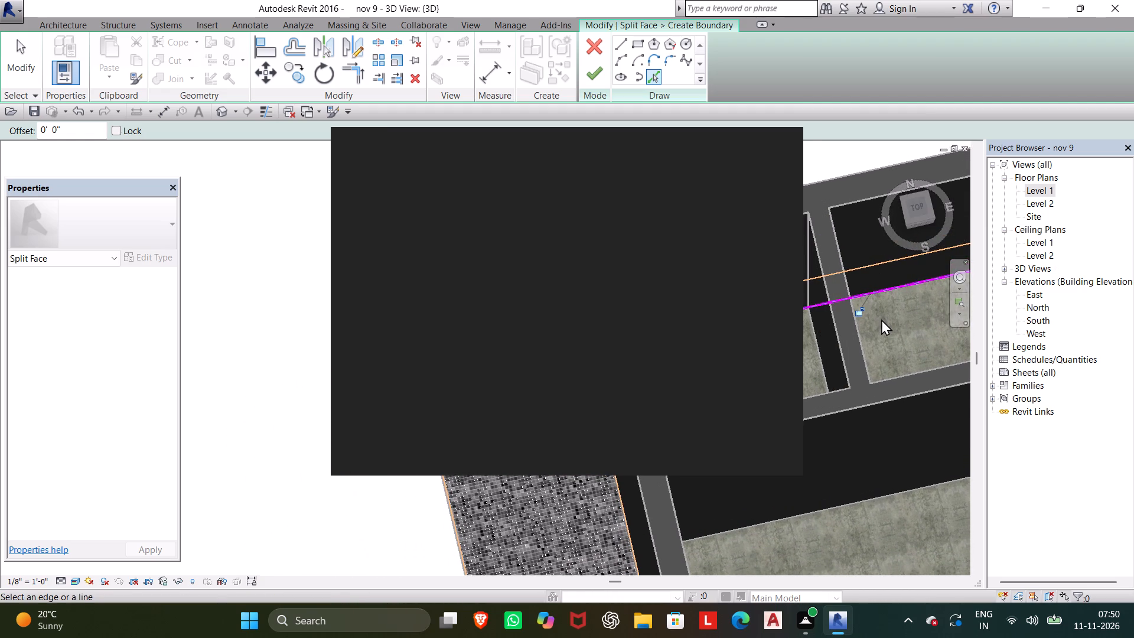
middle_click_drag(881, 320, 849, 331, "shift")
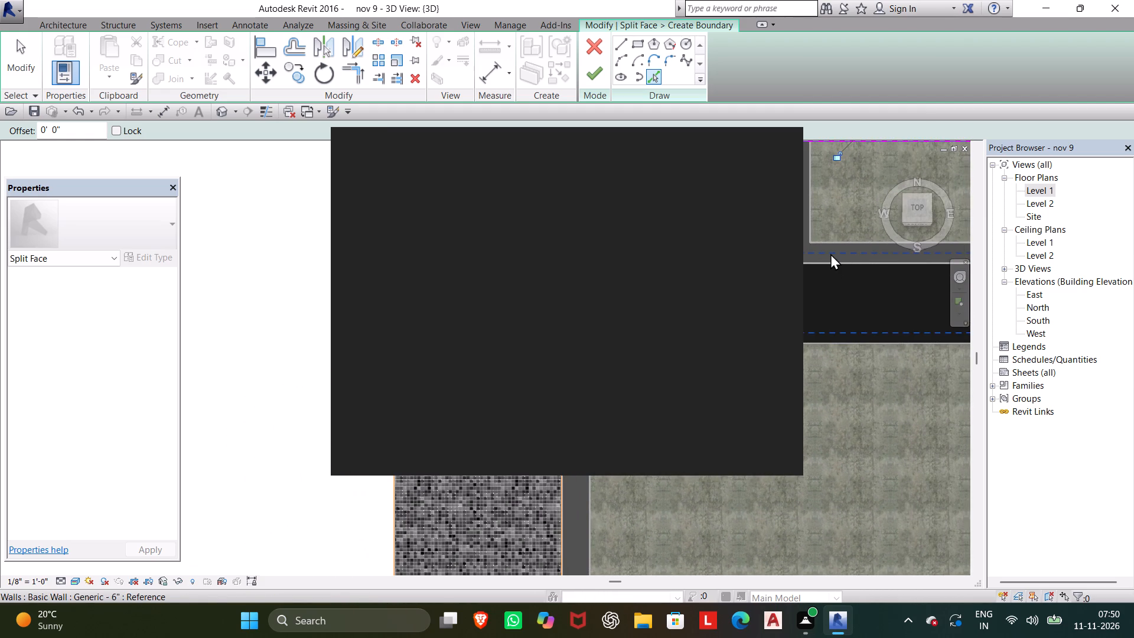
middle_click_drag(833, 237, 867, 346)
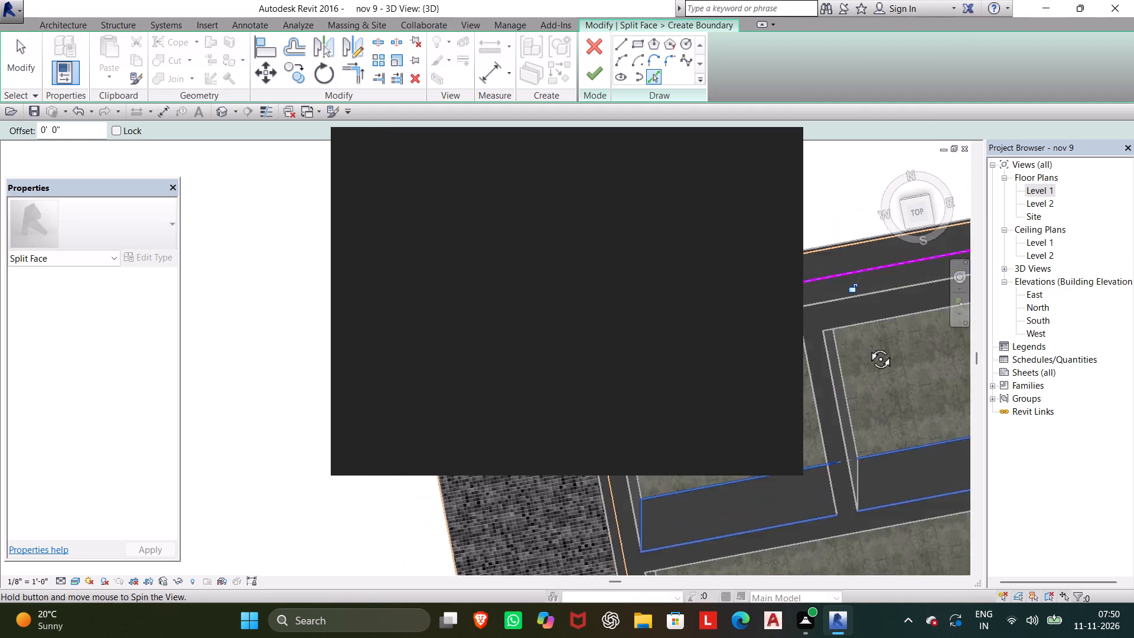
middle_click_drag(867, 346, 883, 367)
left_click(909, 531)
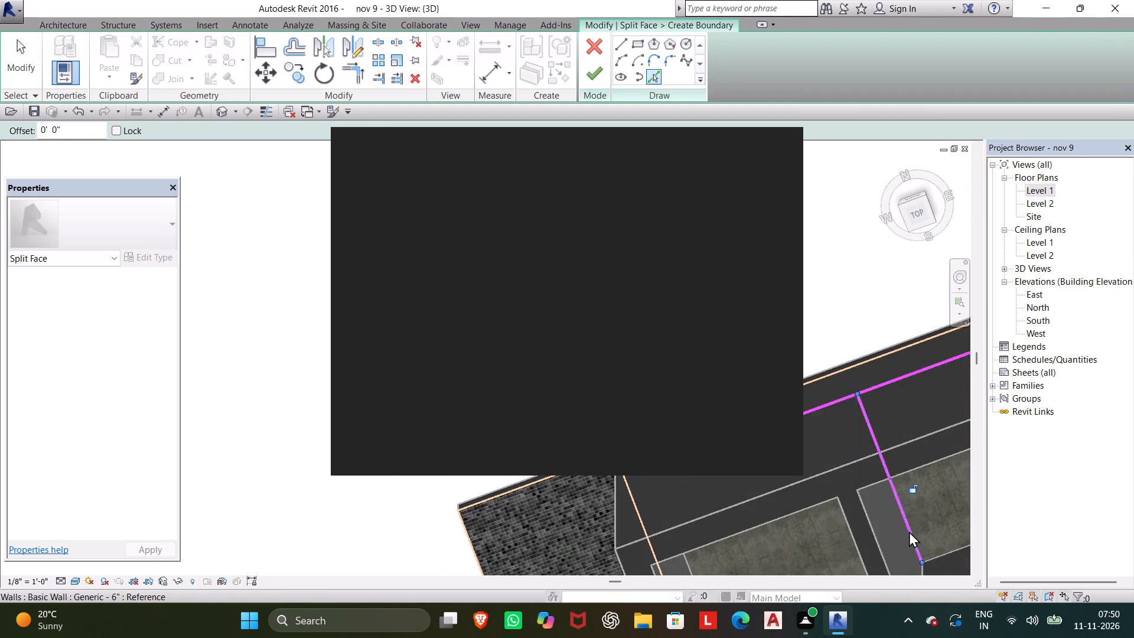
scroll(931, 529, "down", 1)
middle_click_drag(925, 529, 751, 501)
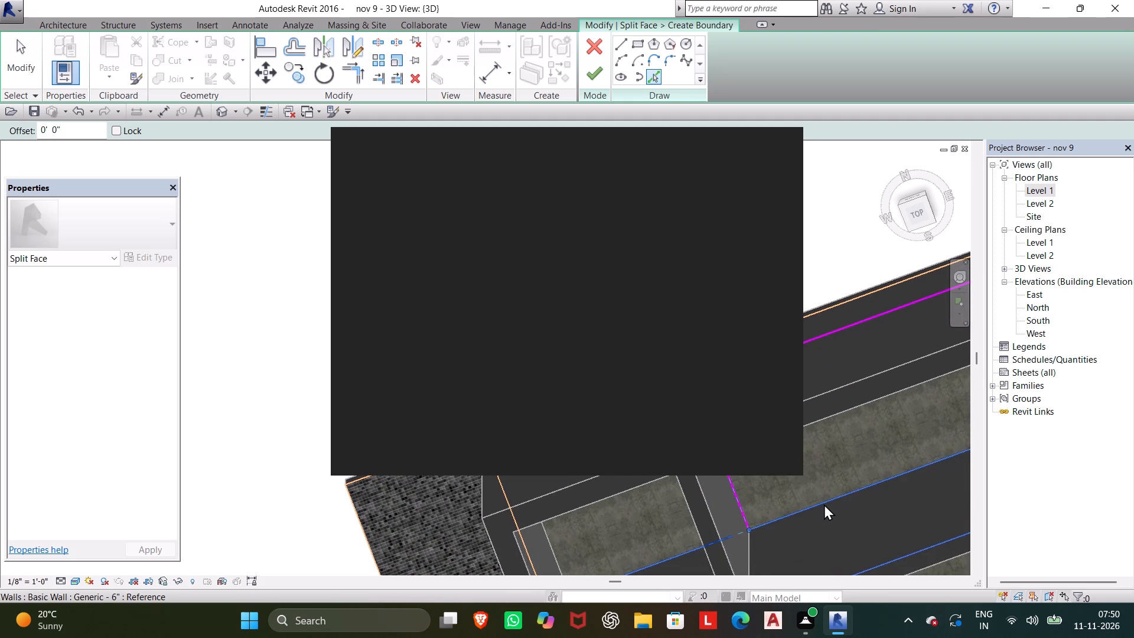
left_click(824, 504)
Trim the four boundary lines to corners, forming a closed rectangle around the wider small room's floor, and finish the split face.
scroll(813, 491, "down", 1)
middle_click_drag(813, 491, 918, 562)
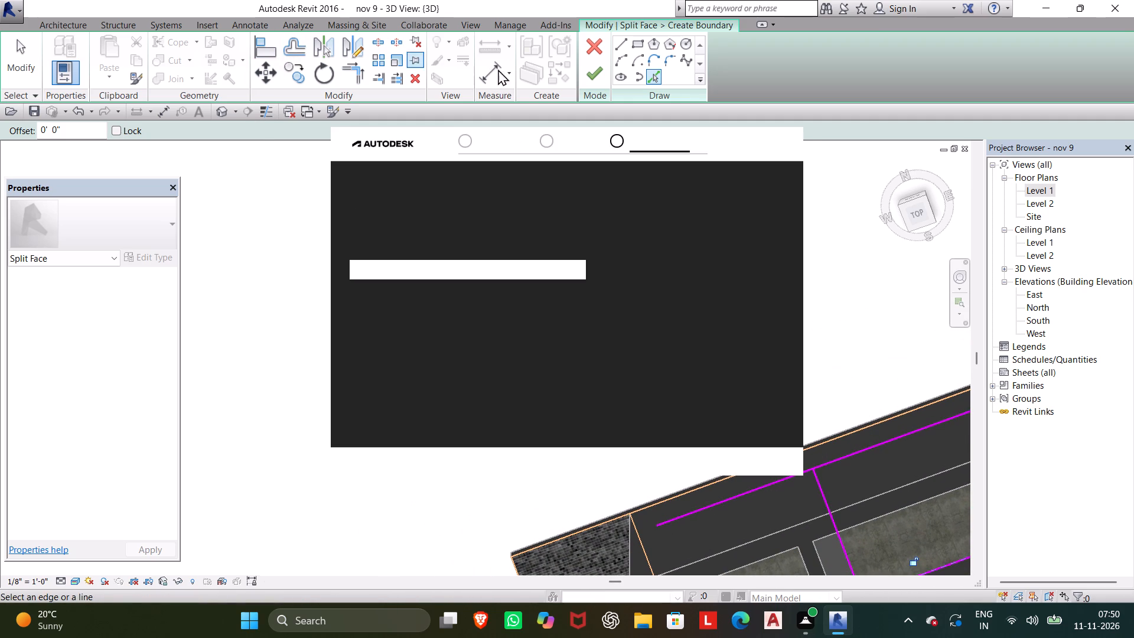
left_click(356, 71)
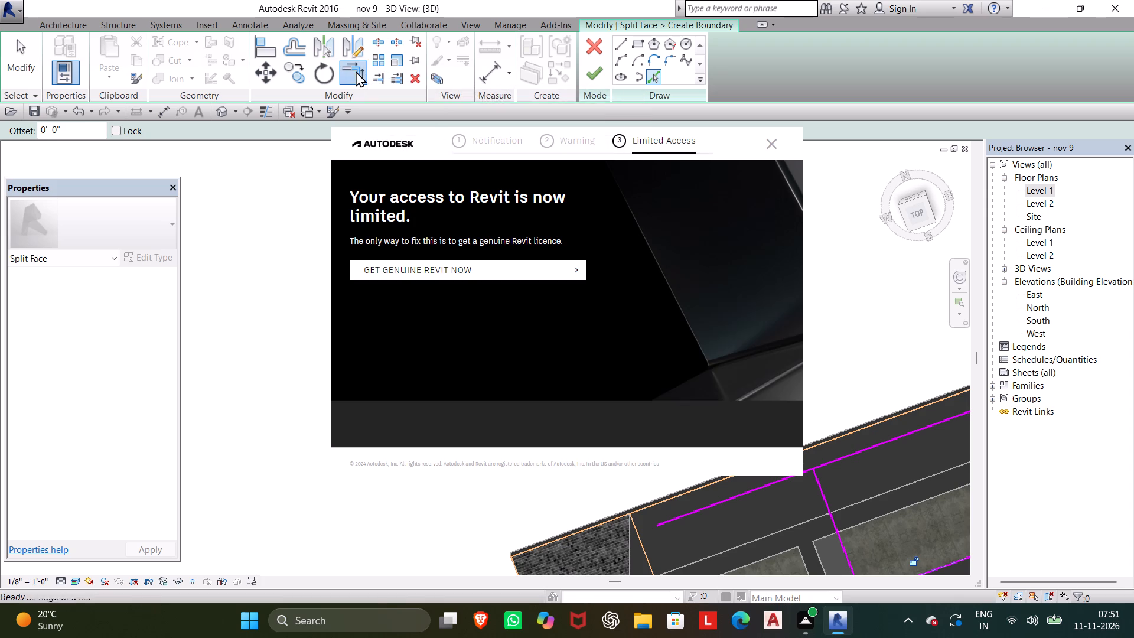
left_click(770, 147)
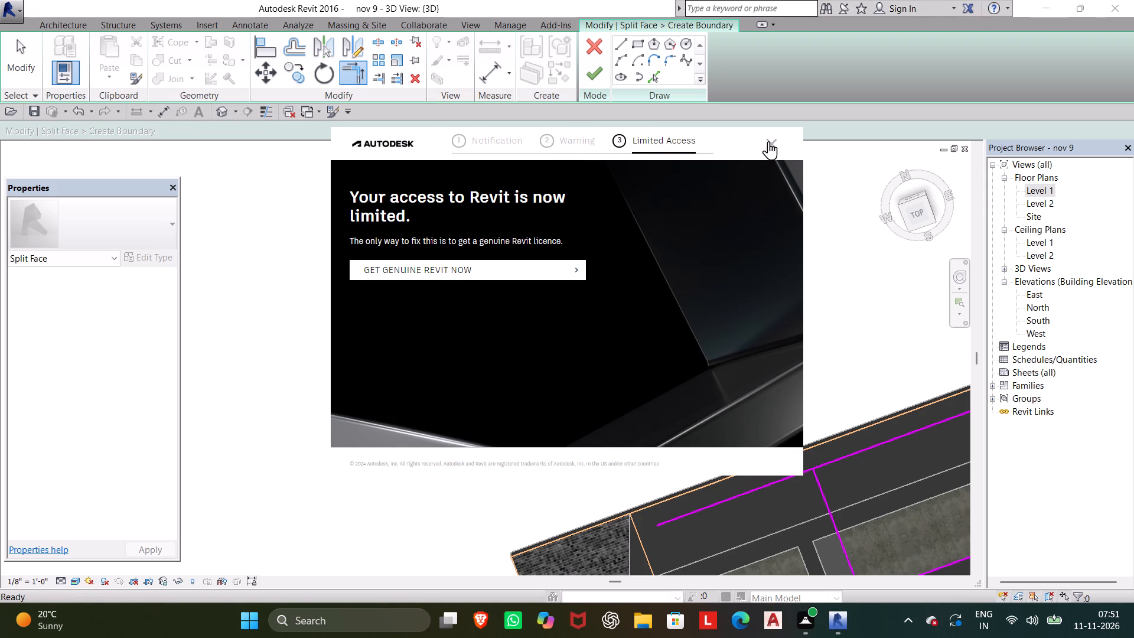
left_click(827, 499)
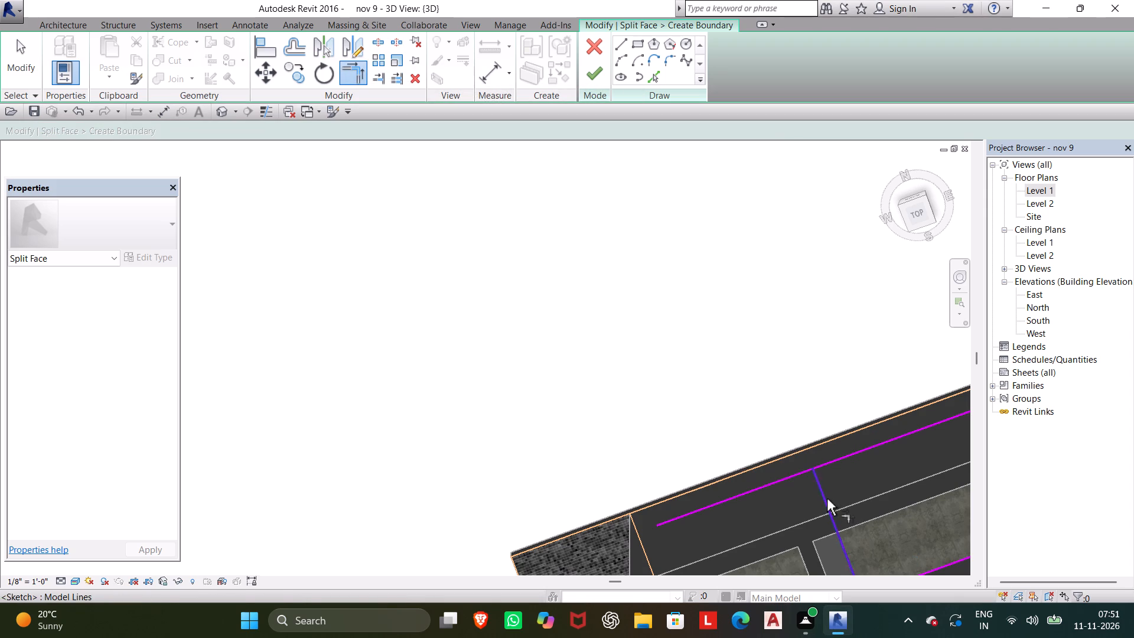
left_click(845, 453)
scroll(845, 453, "down", 2)
middle_click_drag(840, 453, 630, 333)
left_click(674, 435)
left_click(641, 427)
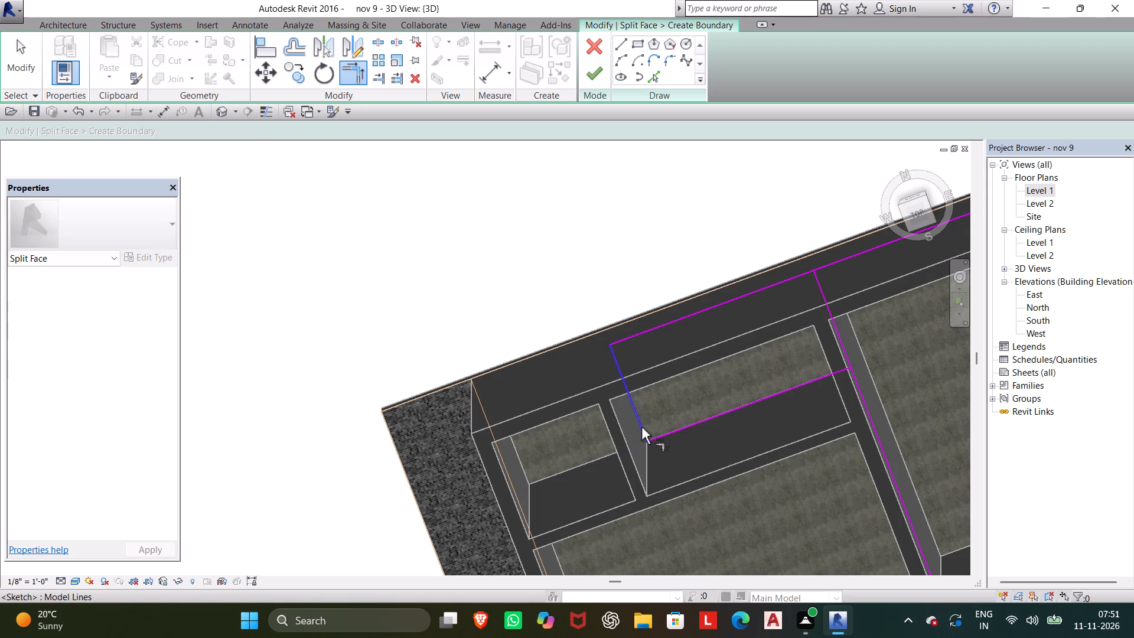
left_click(806, 386)
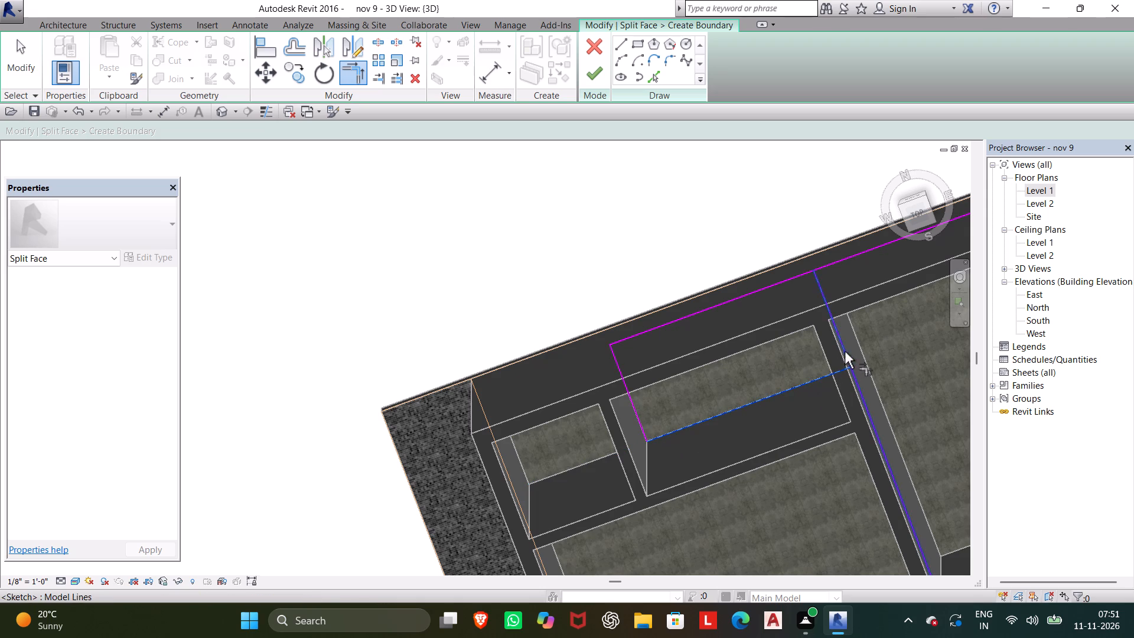
left_click(845, 351)
left_click(790, 281)
left_click(828, 293)
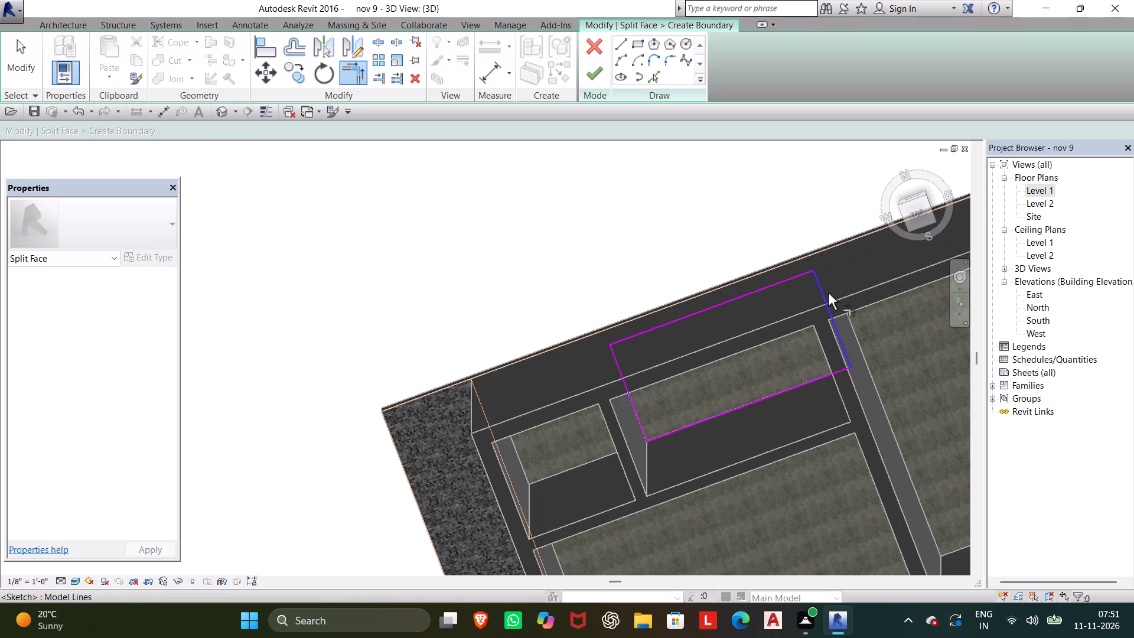
left_click(598, 77)
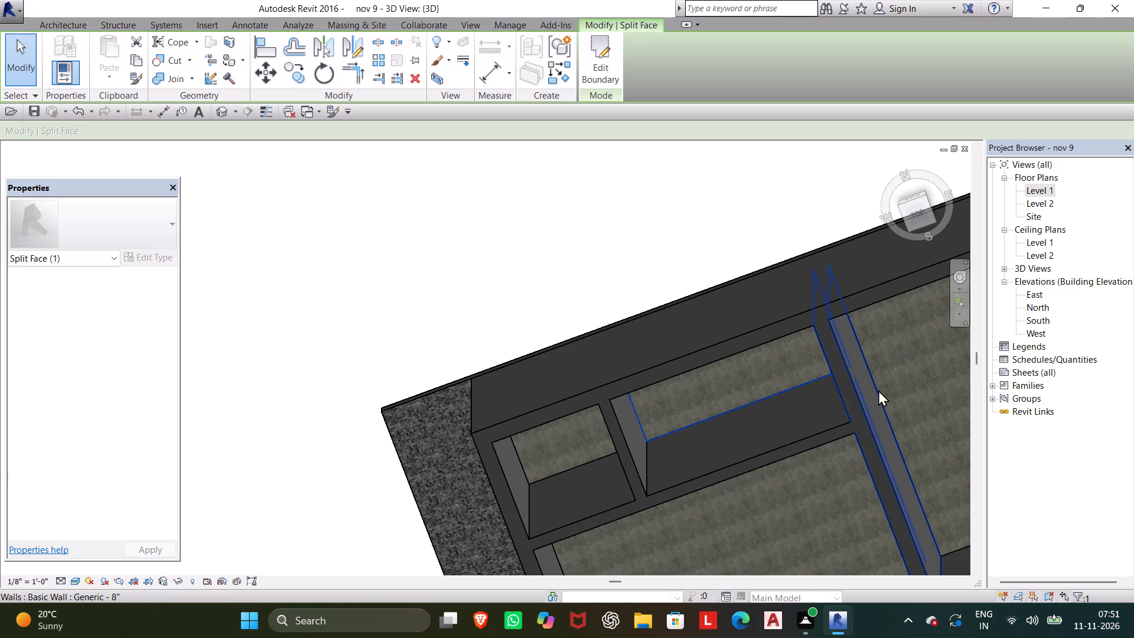
key("Escape")
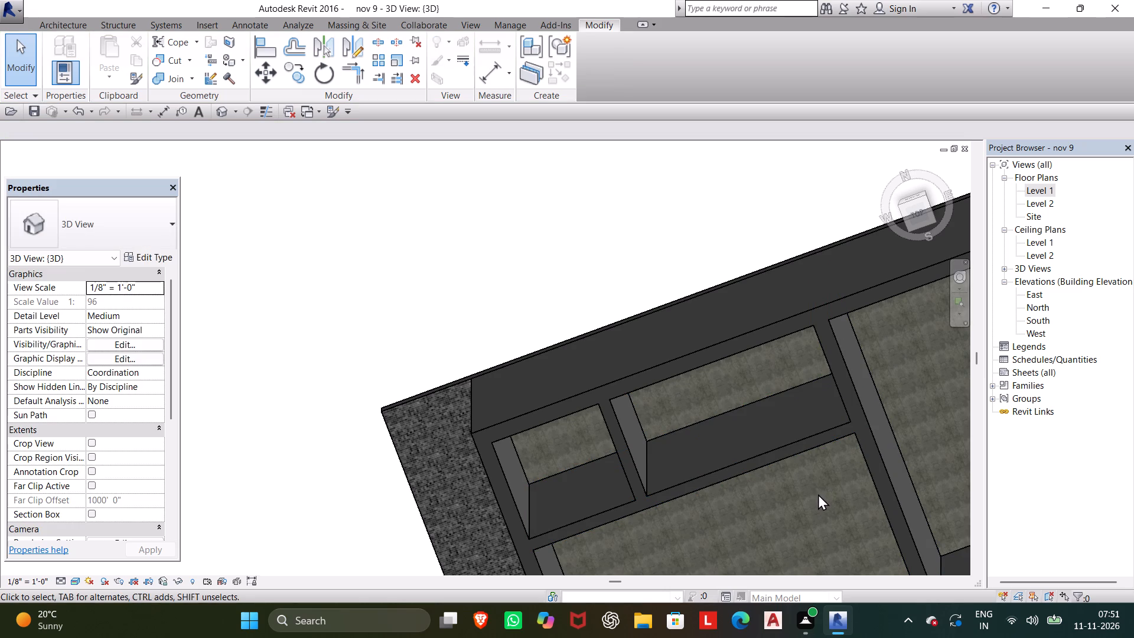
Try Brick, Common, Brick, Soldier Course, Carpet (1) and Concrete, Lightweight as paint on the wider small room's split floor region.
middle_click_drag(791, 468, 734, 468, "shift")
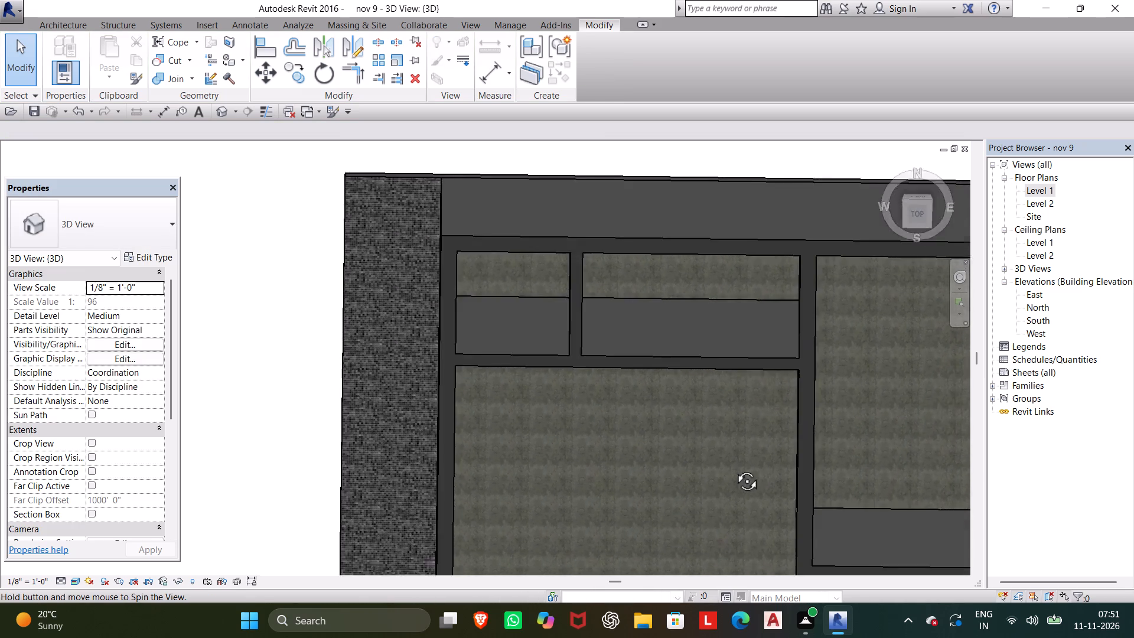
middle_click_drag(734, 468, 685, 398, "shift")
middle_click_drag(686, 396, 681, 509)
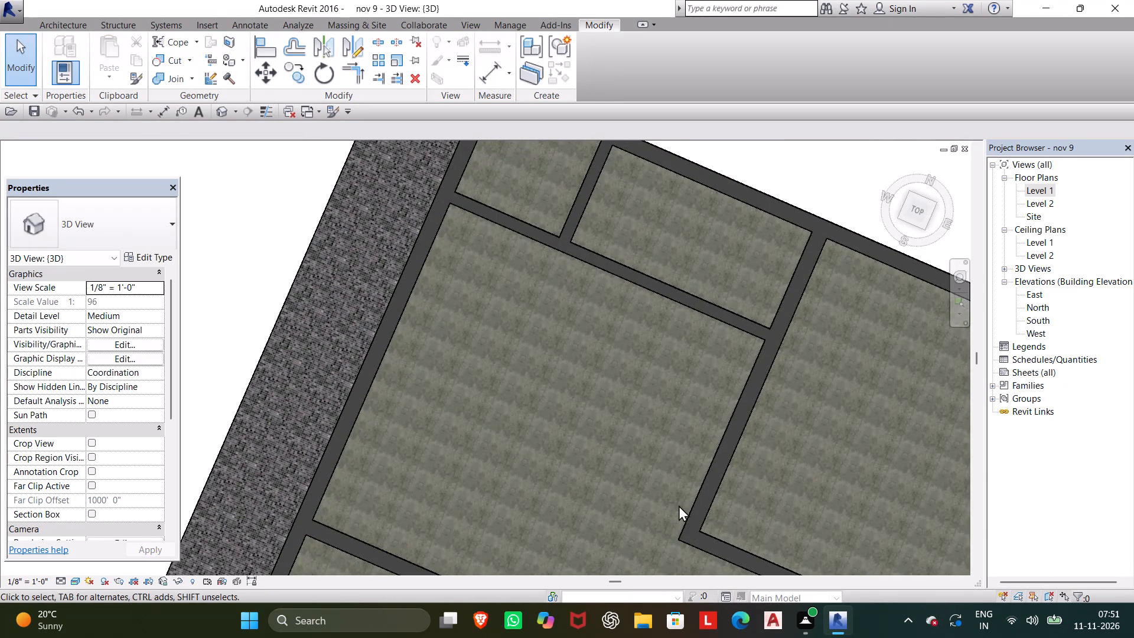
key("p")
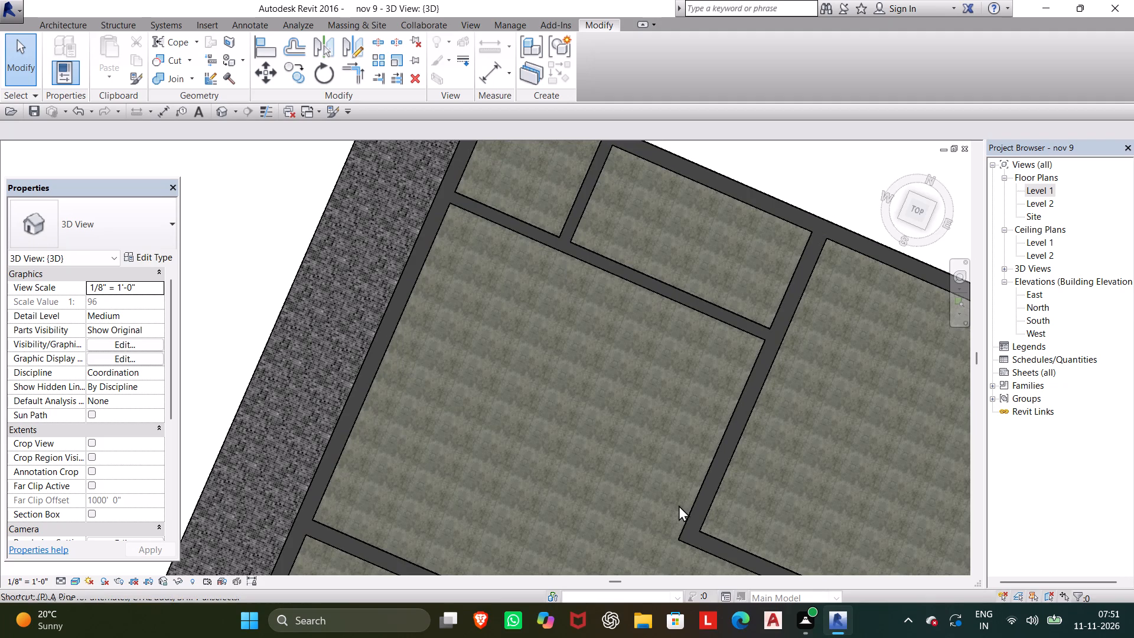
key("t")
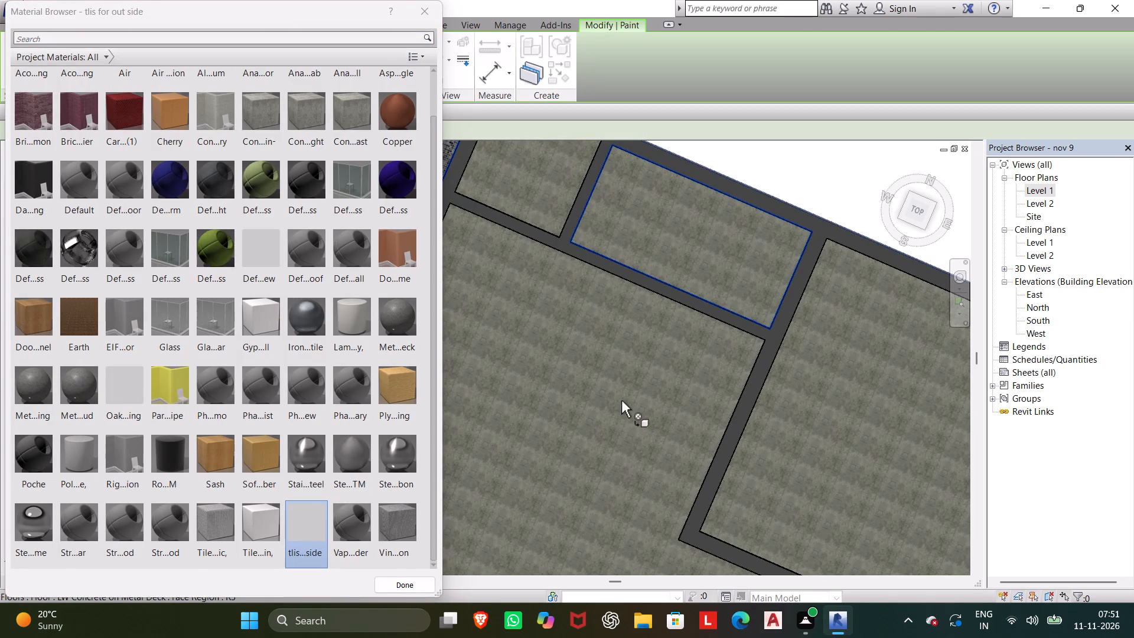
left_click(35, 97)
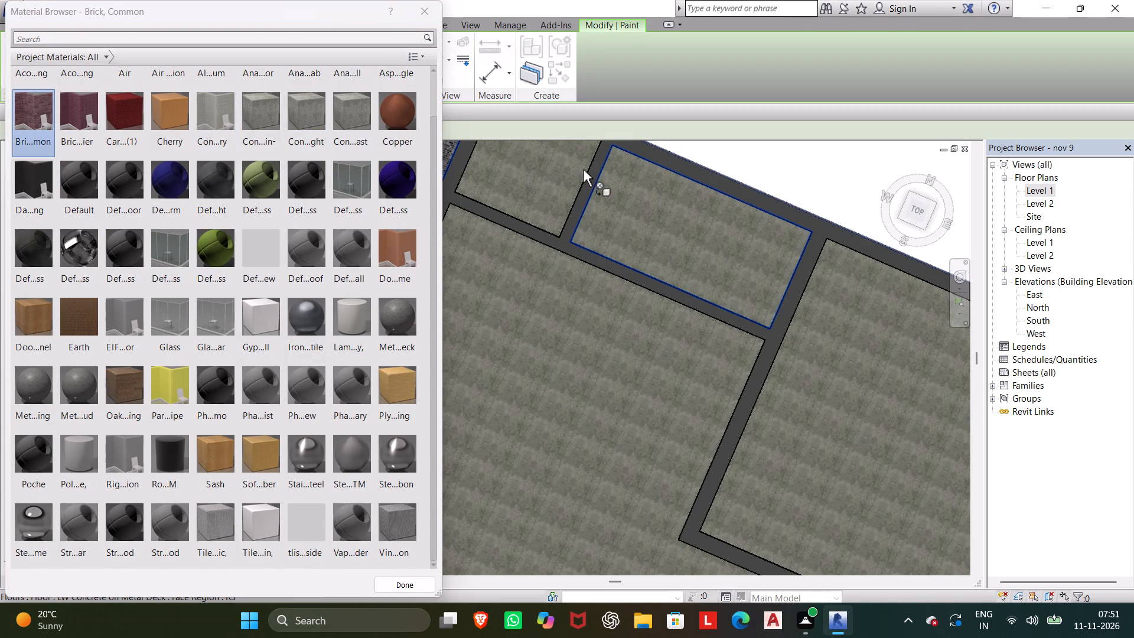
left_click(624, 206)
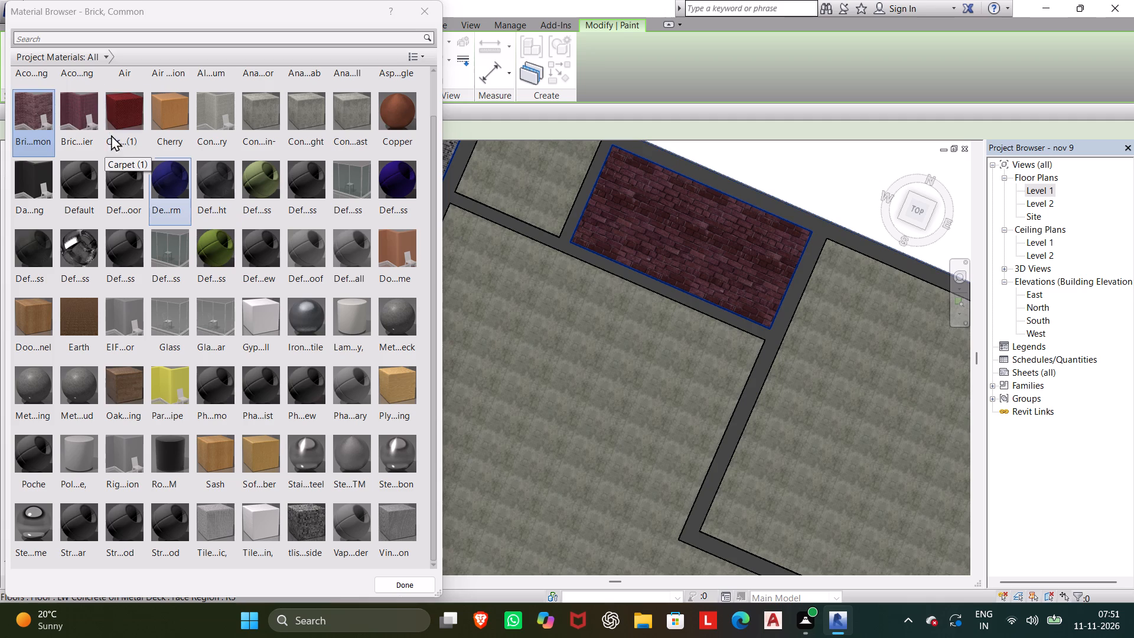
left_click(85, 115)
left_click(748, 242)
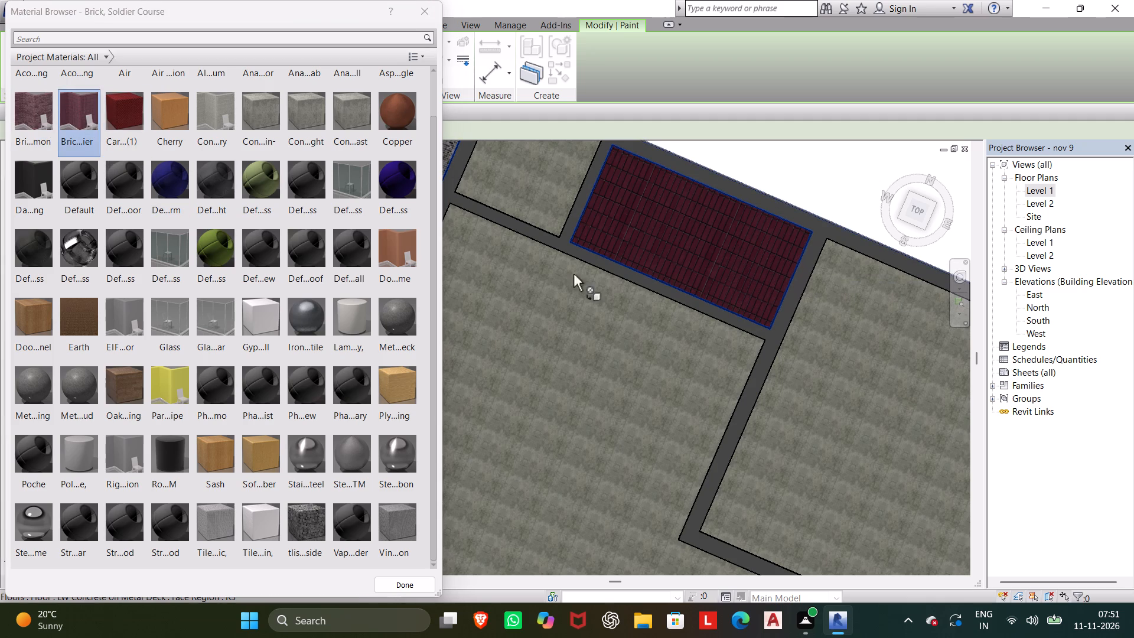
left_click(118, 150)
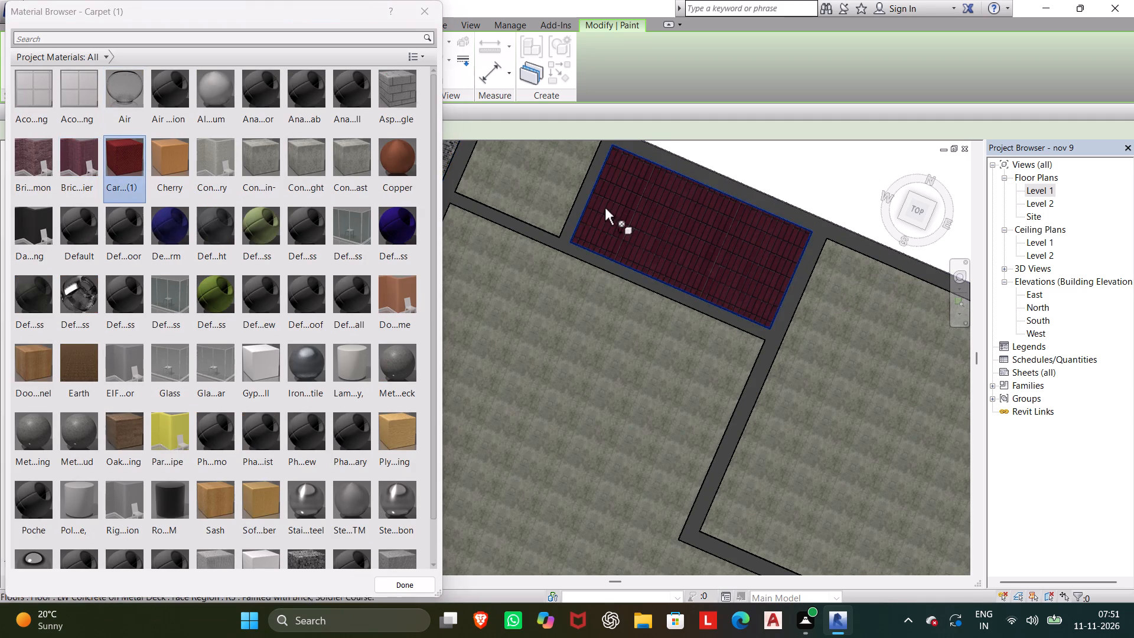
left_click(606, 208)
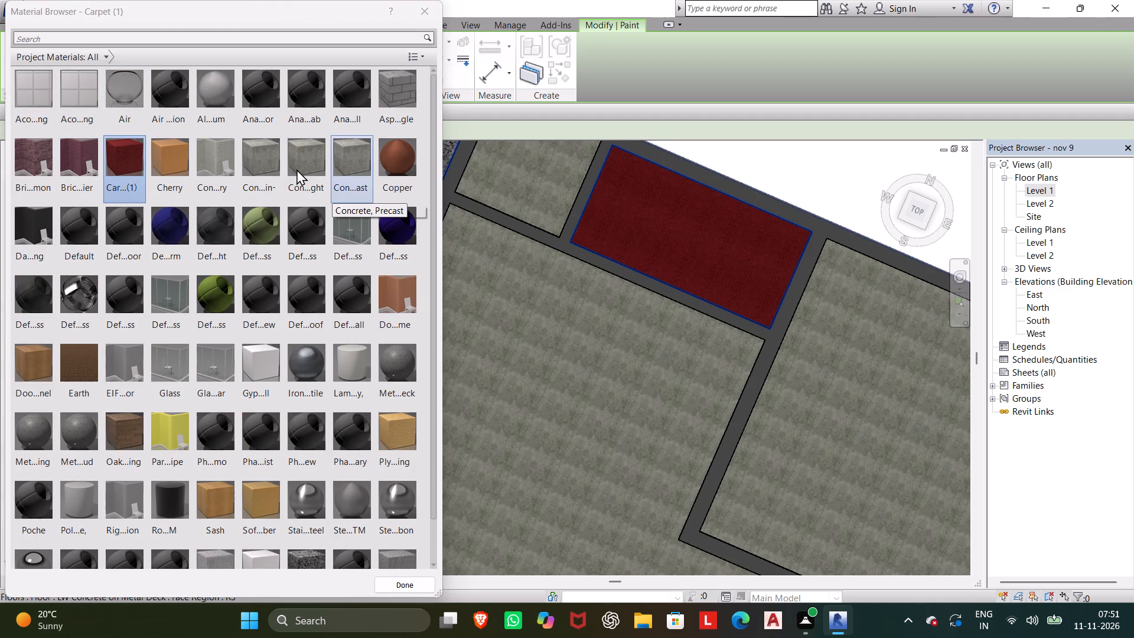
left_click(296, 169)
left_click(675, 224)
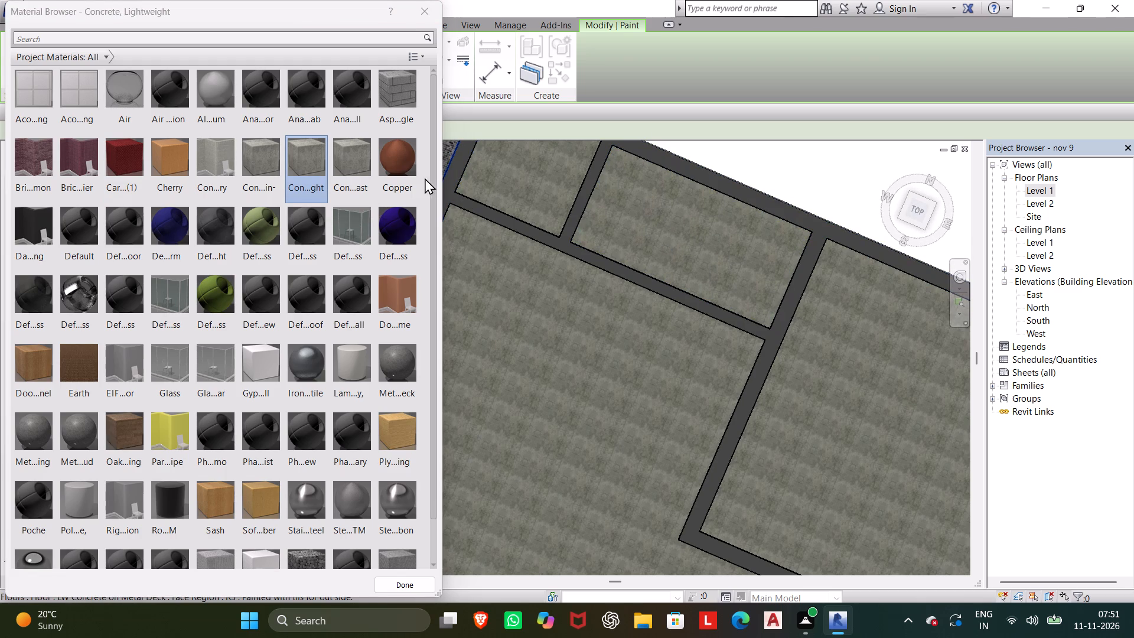
Paint the split floor region in the wider small room with Concrete Masonry Units.
left_click(226, 159)
left_click(620, 224)
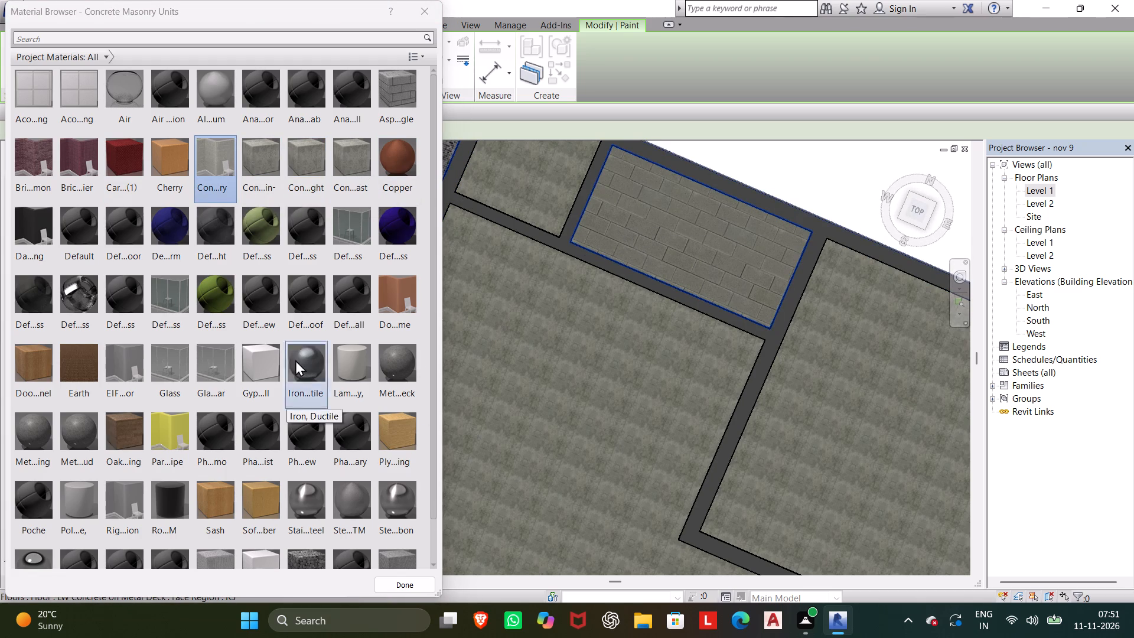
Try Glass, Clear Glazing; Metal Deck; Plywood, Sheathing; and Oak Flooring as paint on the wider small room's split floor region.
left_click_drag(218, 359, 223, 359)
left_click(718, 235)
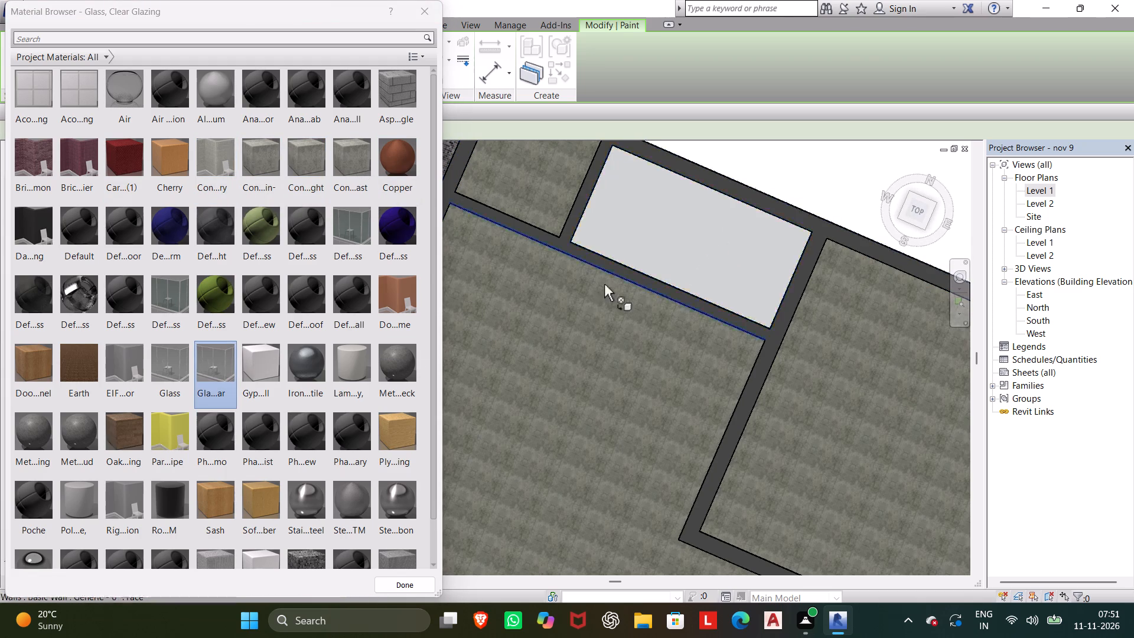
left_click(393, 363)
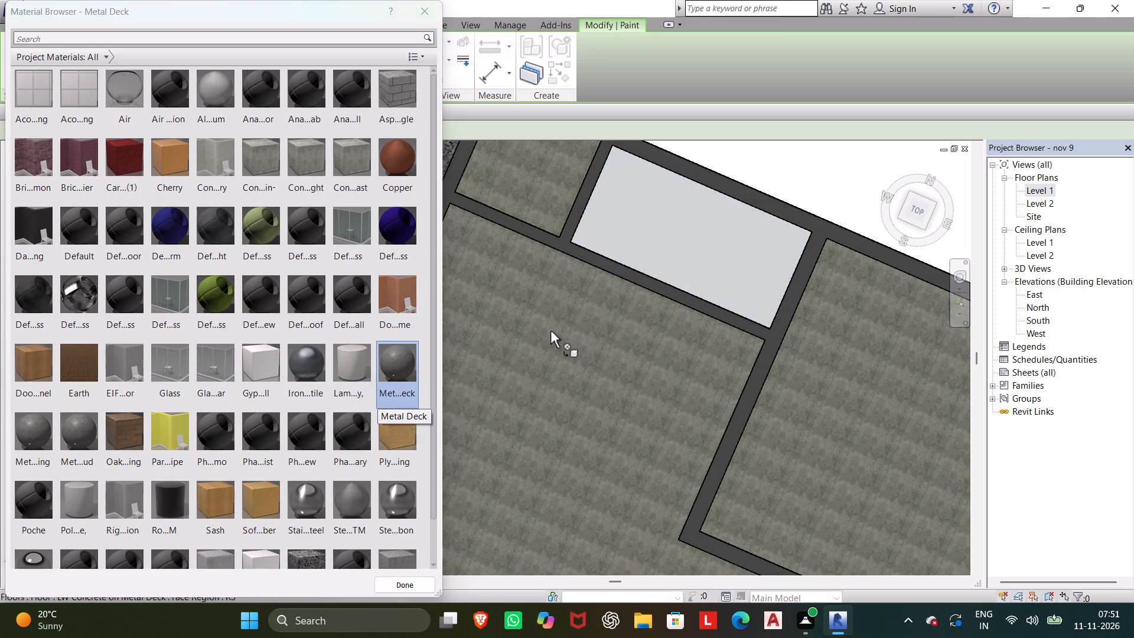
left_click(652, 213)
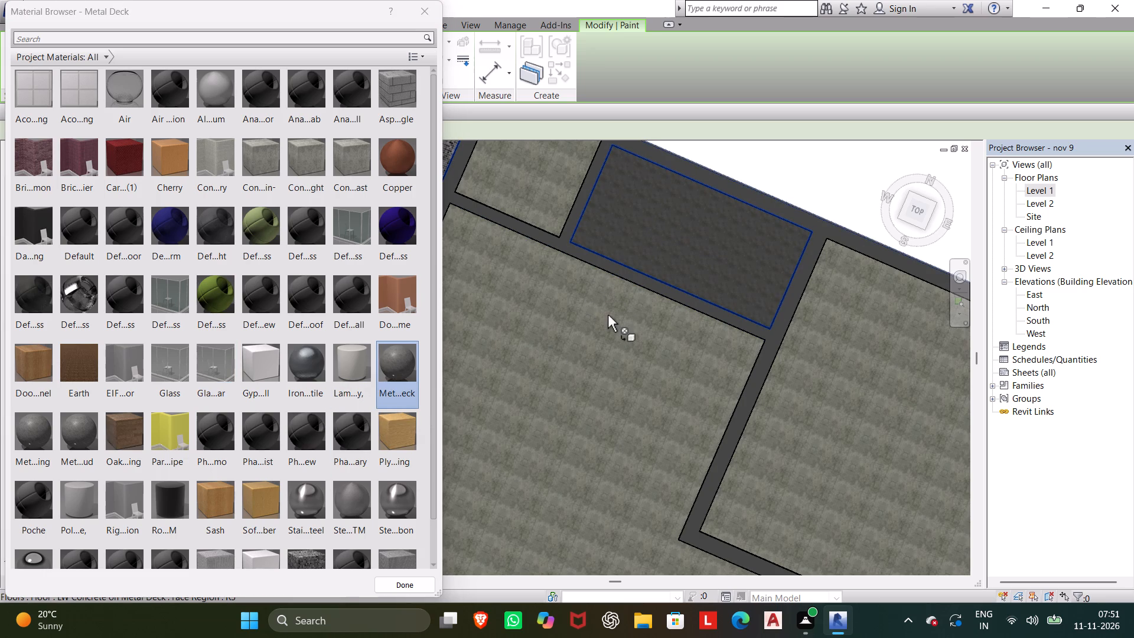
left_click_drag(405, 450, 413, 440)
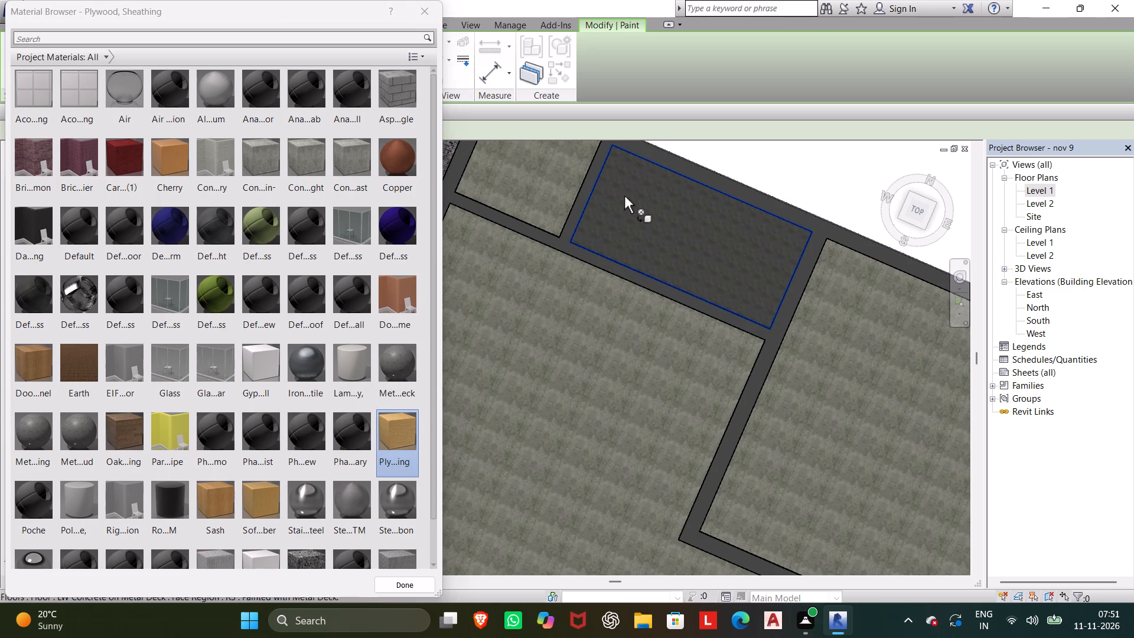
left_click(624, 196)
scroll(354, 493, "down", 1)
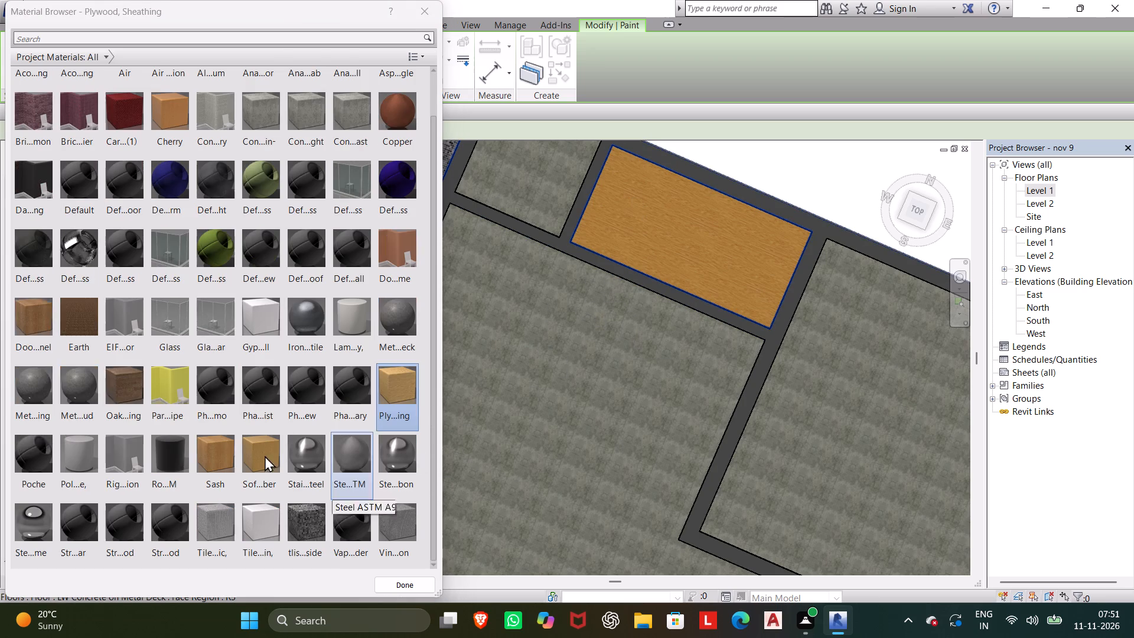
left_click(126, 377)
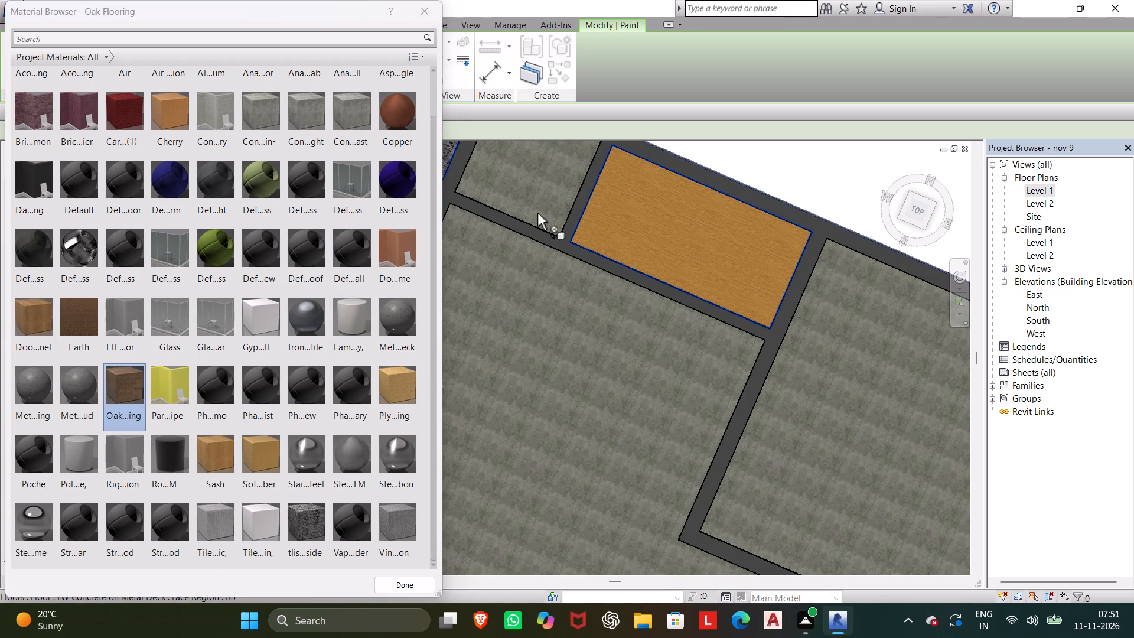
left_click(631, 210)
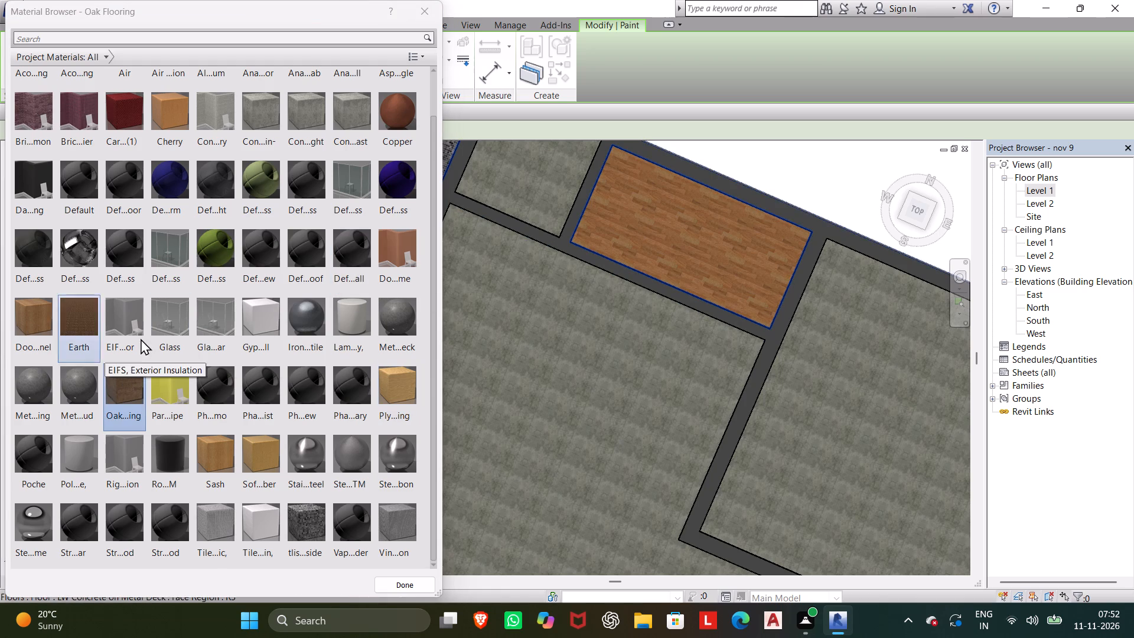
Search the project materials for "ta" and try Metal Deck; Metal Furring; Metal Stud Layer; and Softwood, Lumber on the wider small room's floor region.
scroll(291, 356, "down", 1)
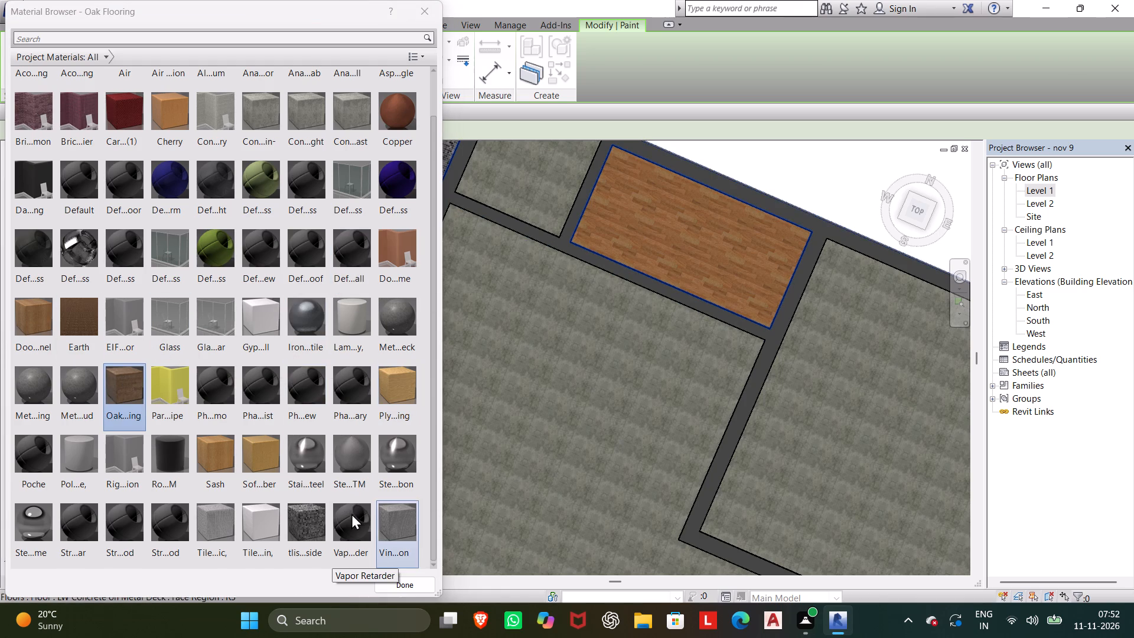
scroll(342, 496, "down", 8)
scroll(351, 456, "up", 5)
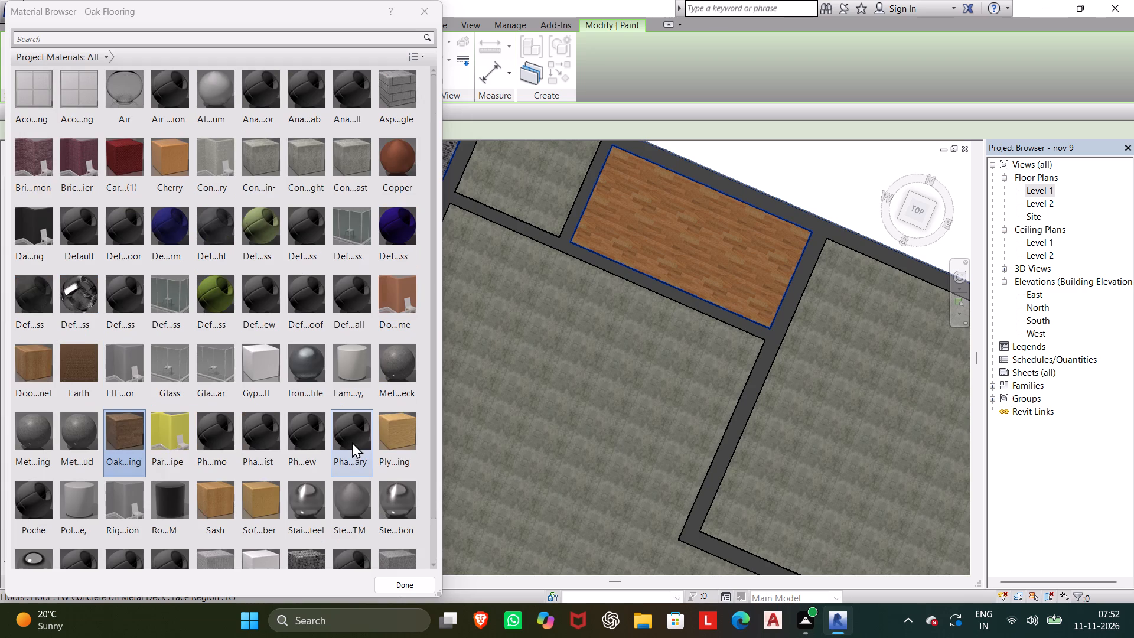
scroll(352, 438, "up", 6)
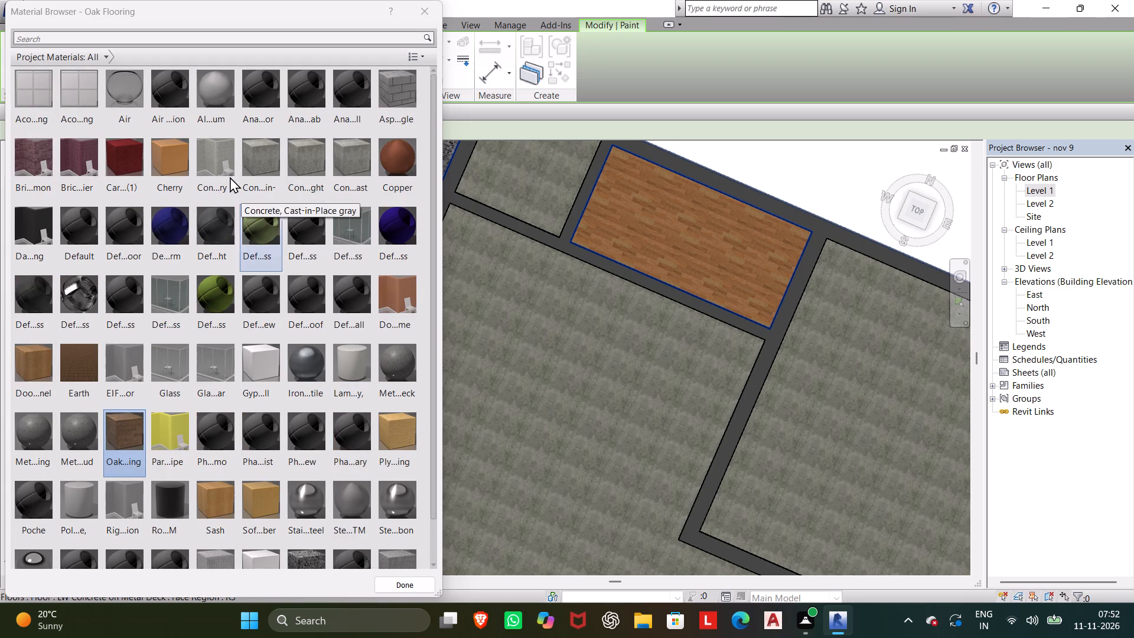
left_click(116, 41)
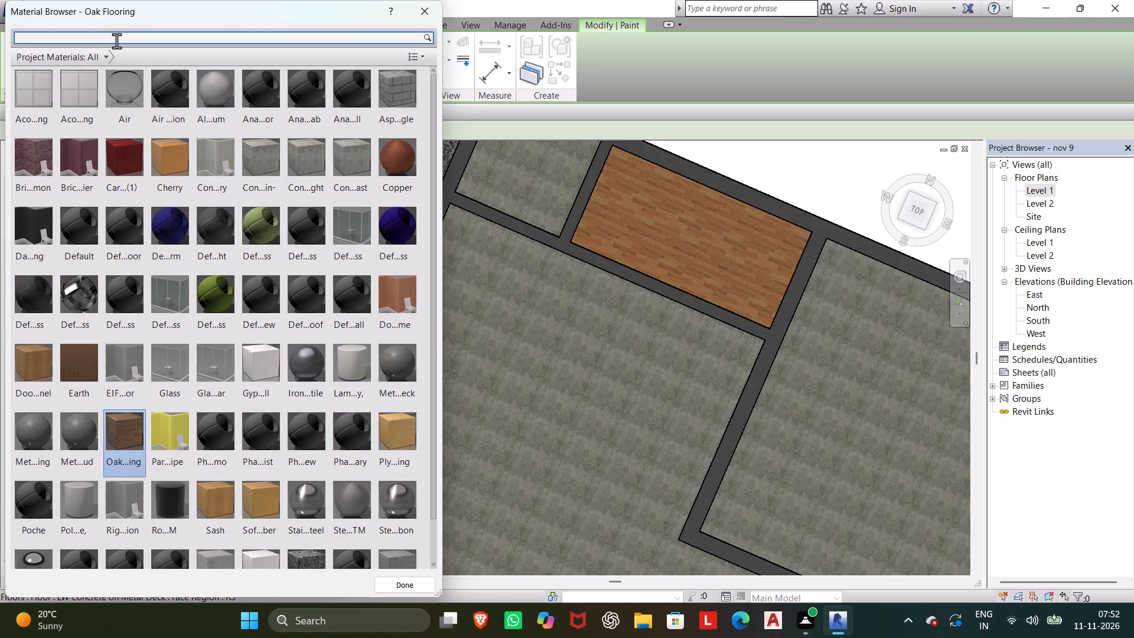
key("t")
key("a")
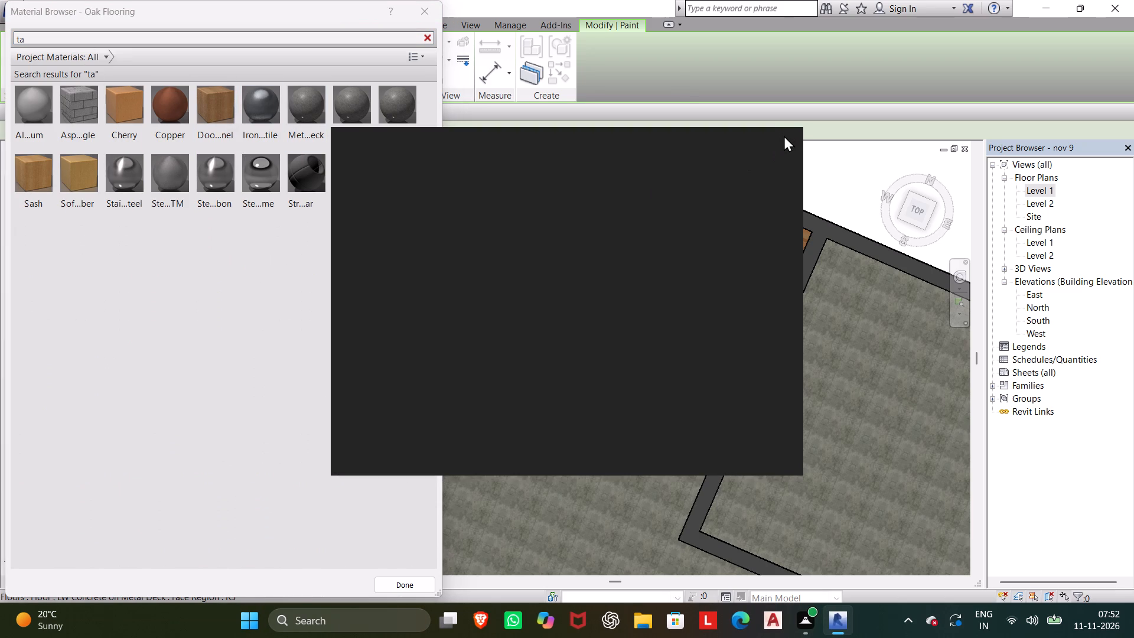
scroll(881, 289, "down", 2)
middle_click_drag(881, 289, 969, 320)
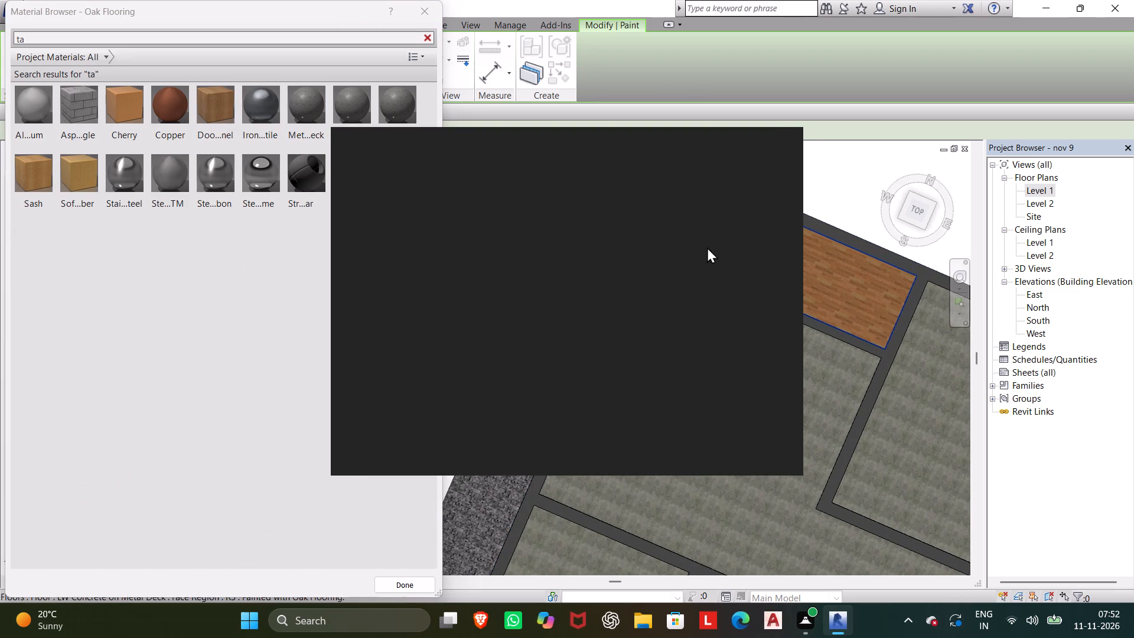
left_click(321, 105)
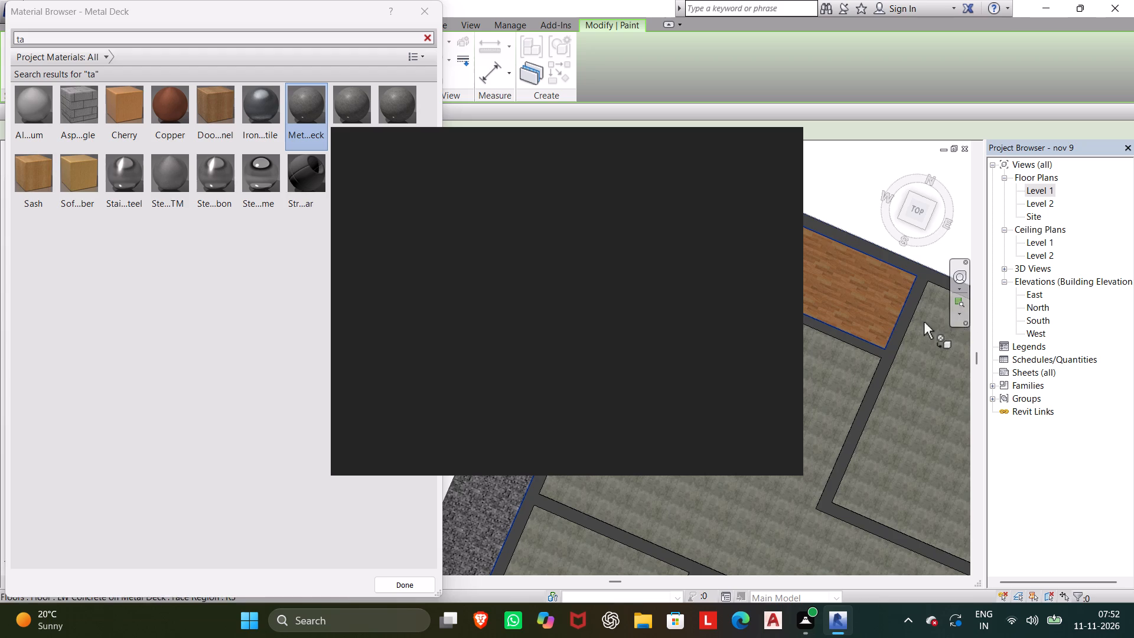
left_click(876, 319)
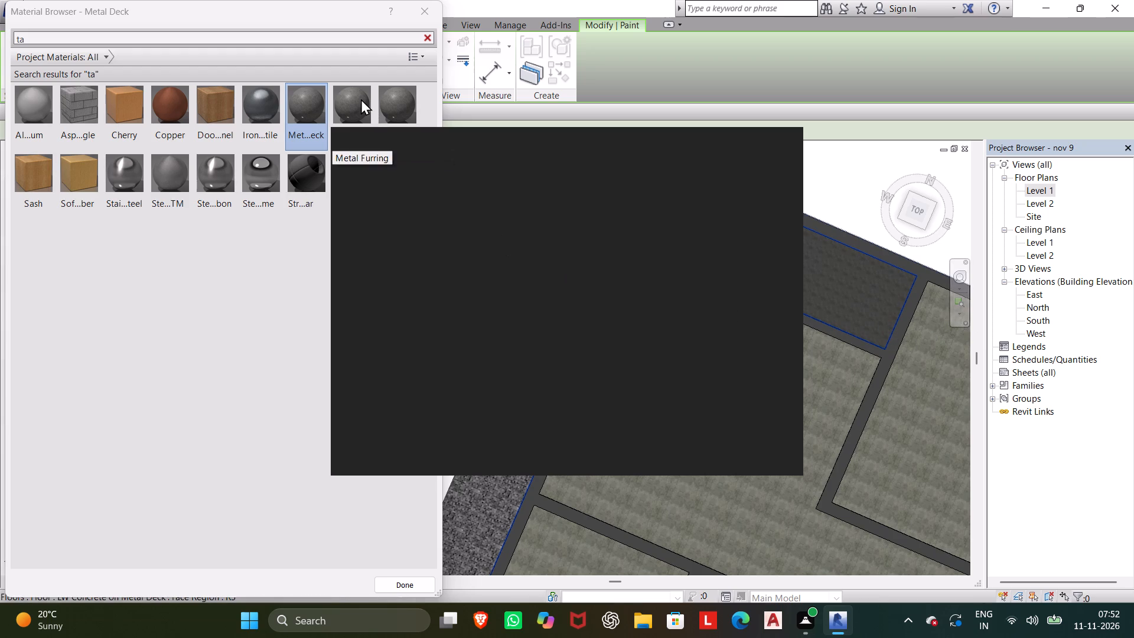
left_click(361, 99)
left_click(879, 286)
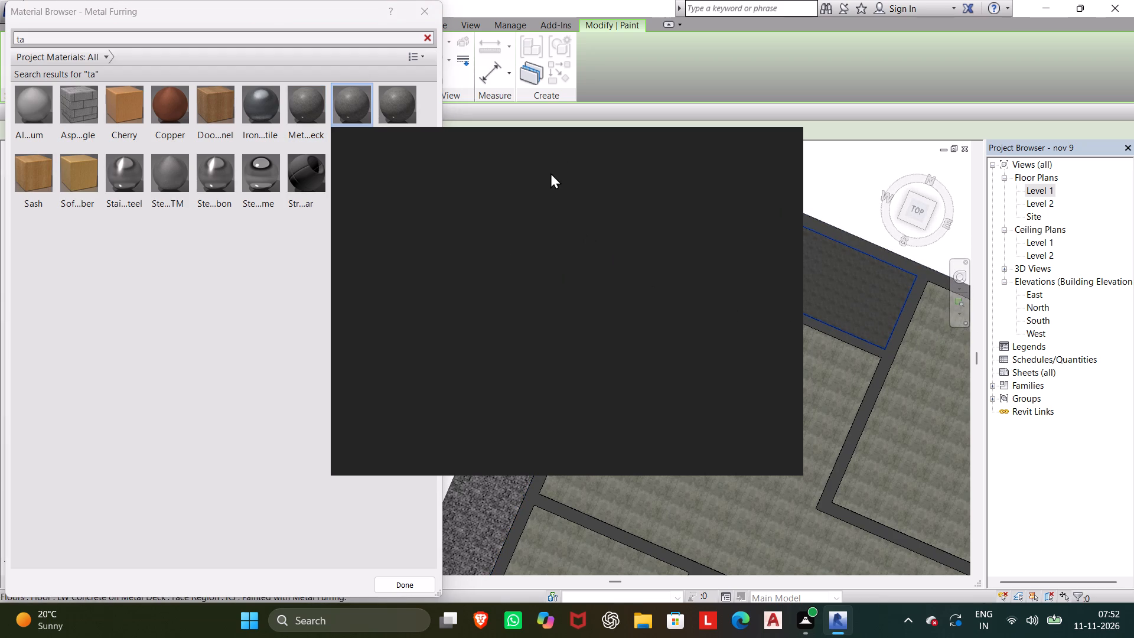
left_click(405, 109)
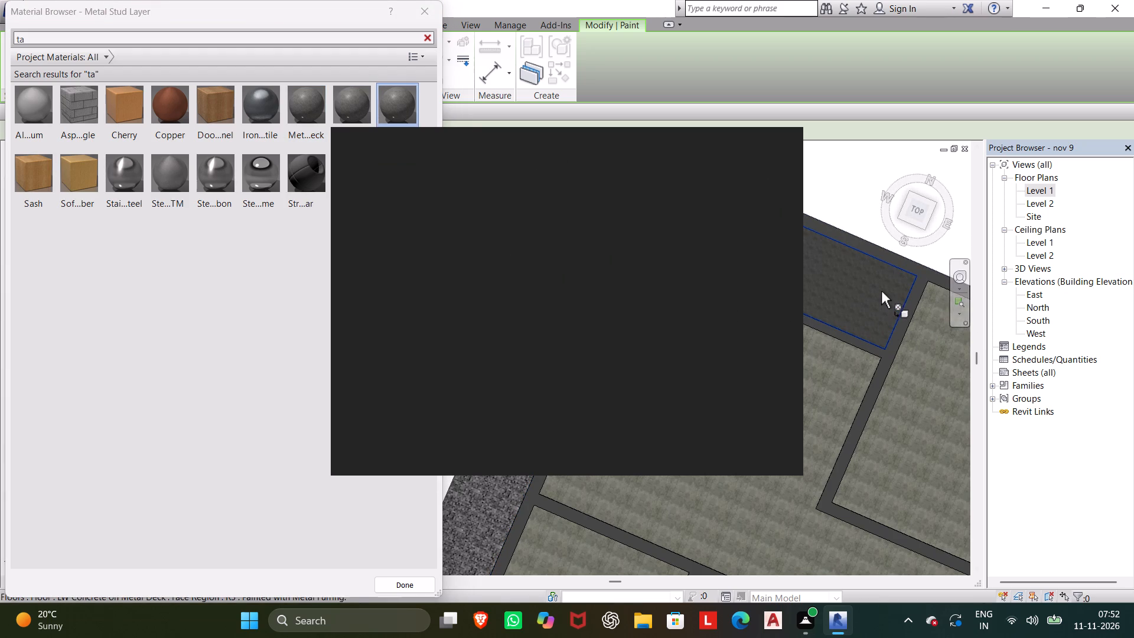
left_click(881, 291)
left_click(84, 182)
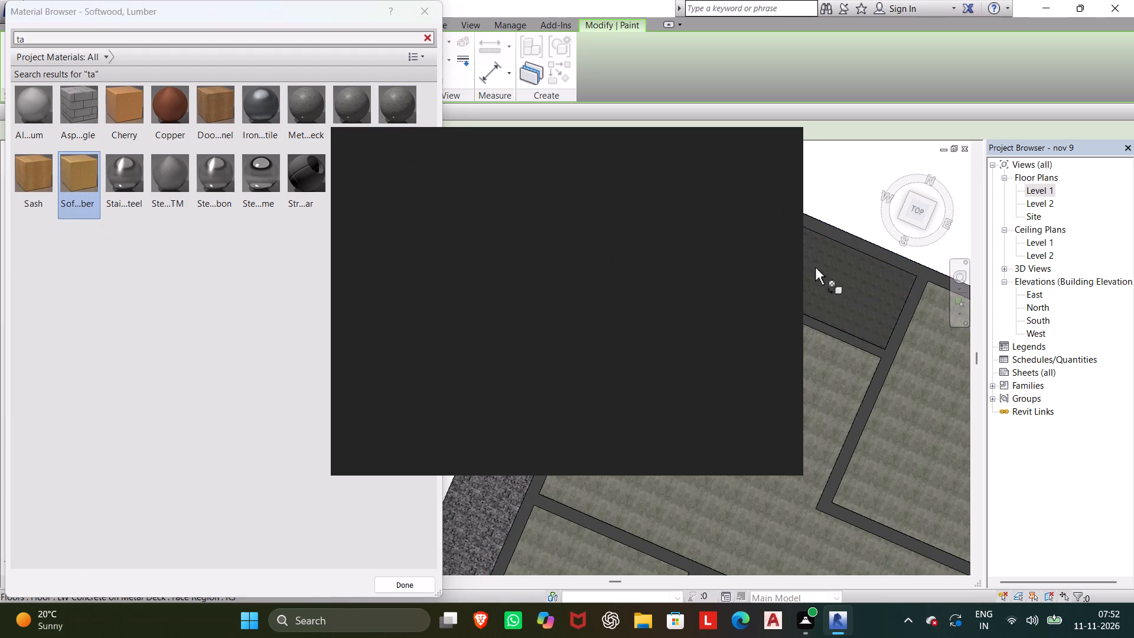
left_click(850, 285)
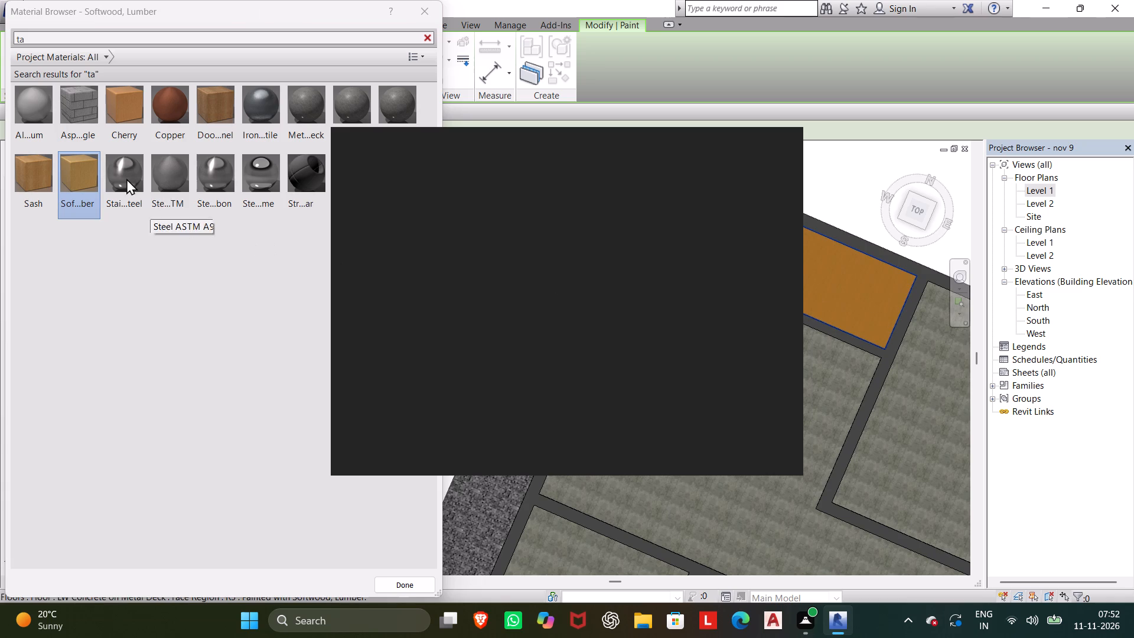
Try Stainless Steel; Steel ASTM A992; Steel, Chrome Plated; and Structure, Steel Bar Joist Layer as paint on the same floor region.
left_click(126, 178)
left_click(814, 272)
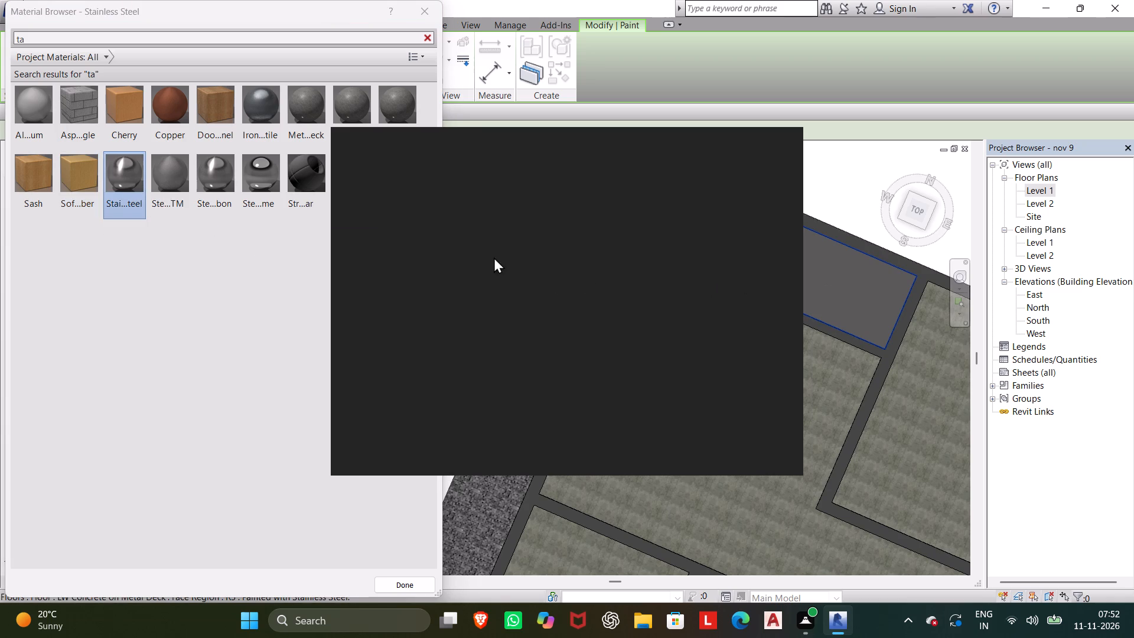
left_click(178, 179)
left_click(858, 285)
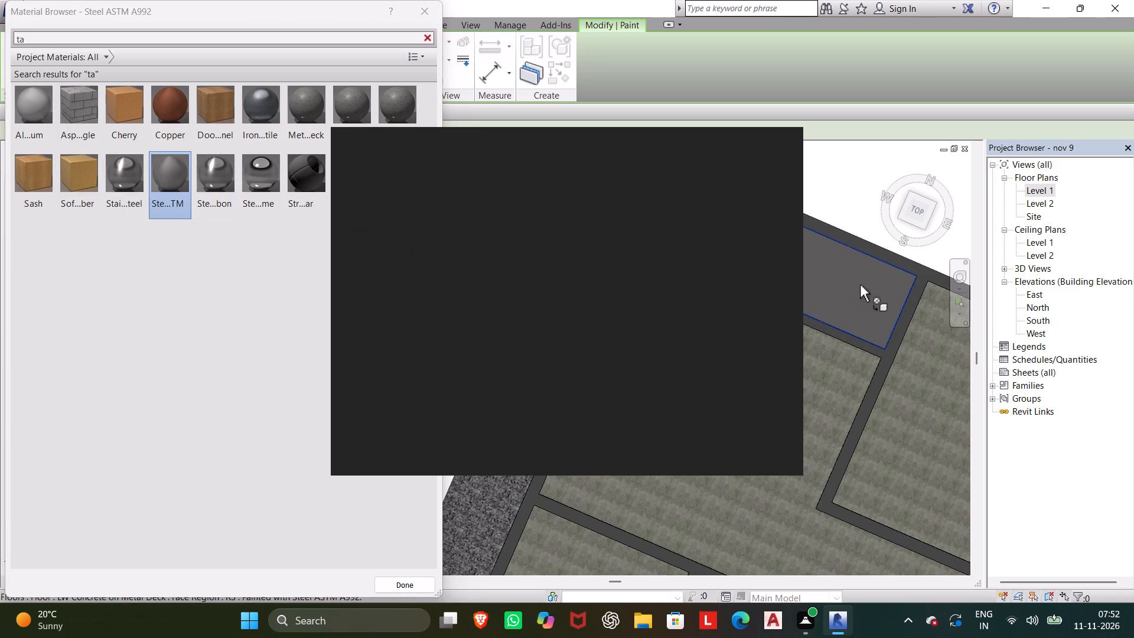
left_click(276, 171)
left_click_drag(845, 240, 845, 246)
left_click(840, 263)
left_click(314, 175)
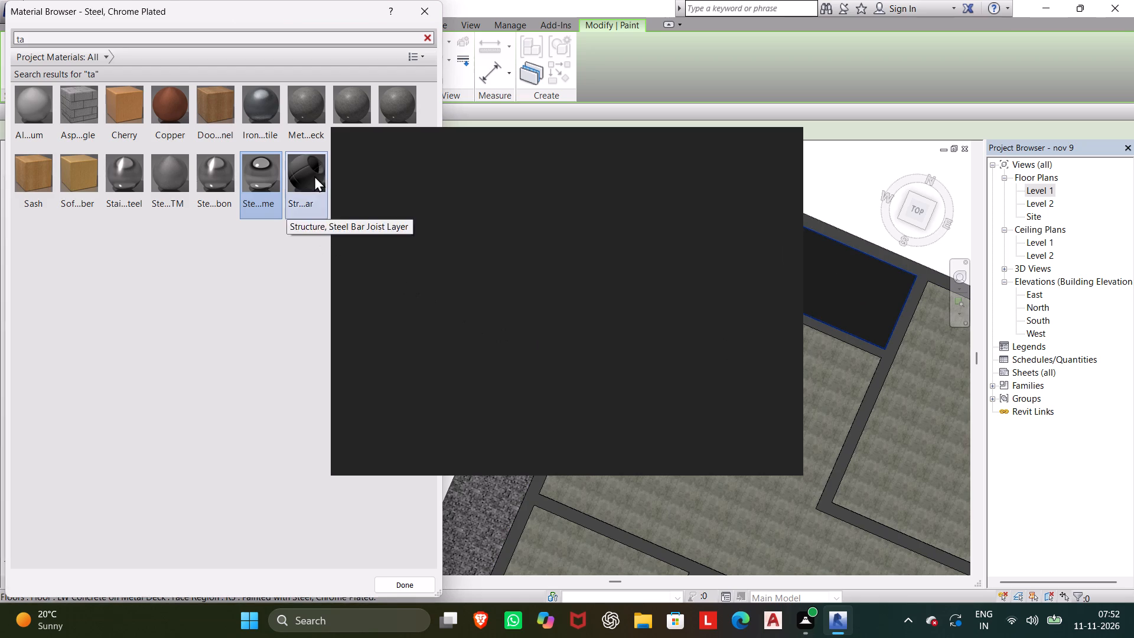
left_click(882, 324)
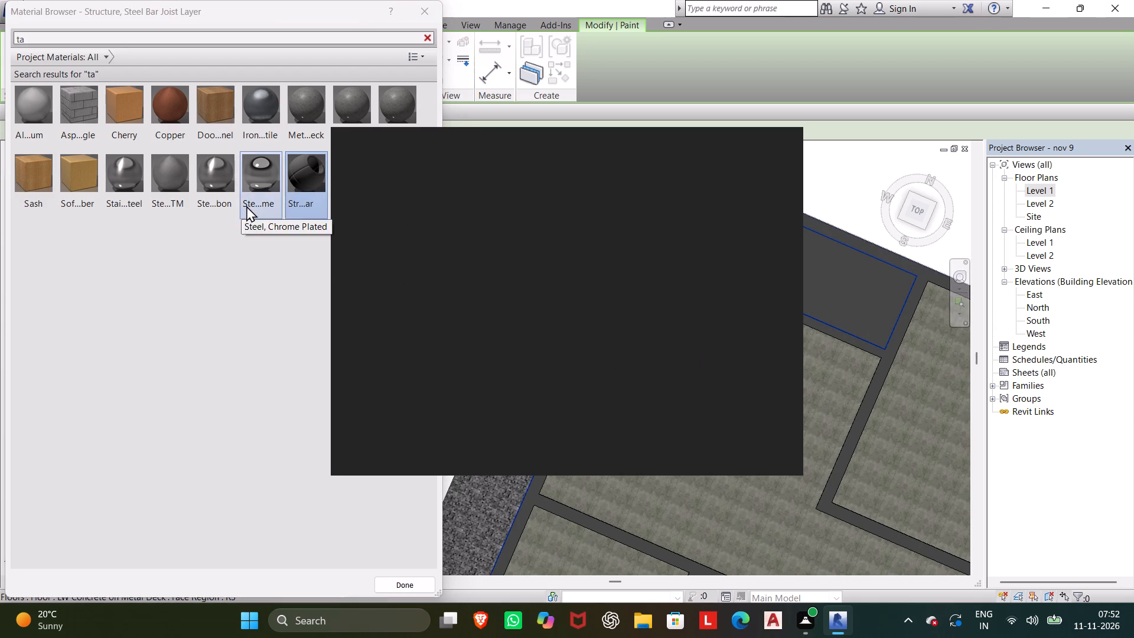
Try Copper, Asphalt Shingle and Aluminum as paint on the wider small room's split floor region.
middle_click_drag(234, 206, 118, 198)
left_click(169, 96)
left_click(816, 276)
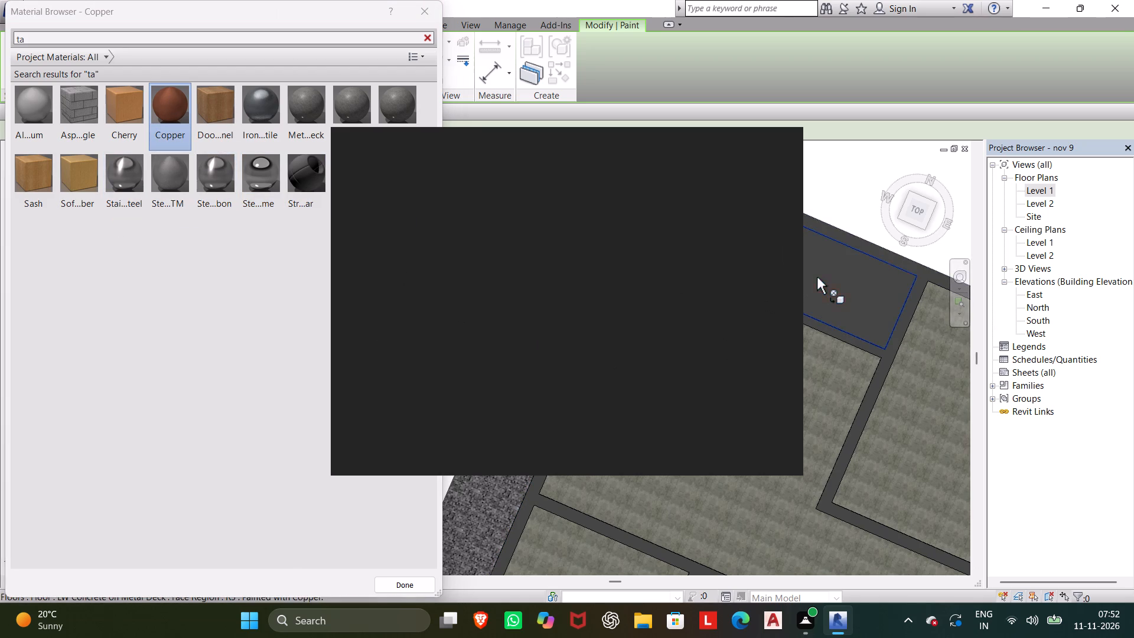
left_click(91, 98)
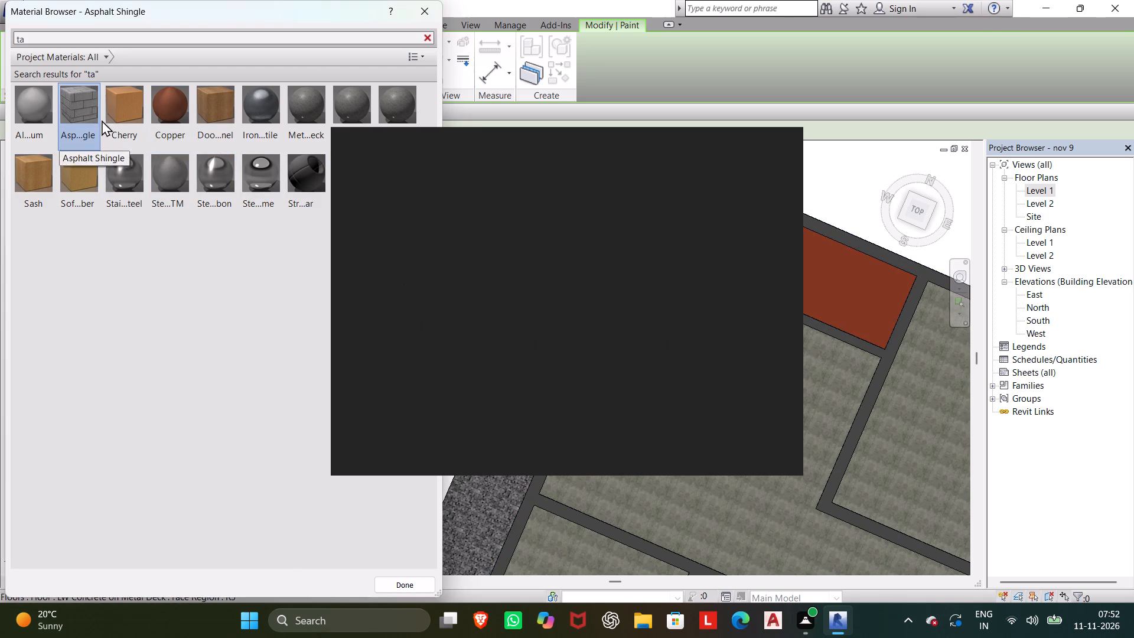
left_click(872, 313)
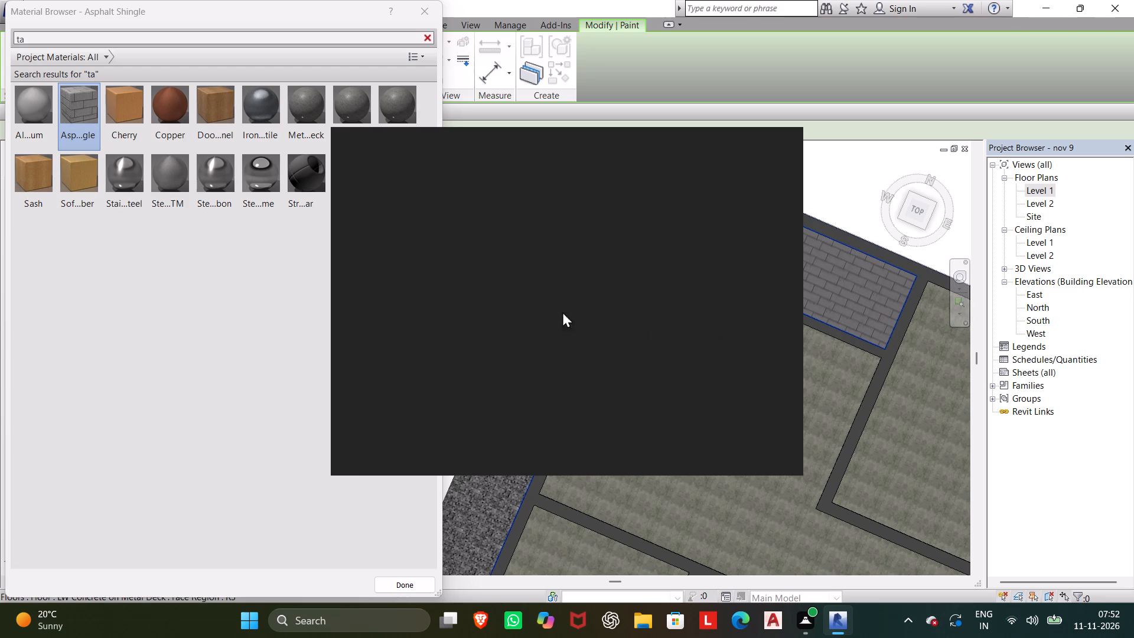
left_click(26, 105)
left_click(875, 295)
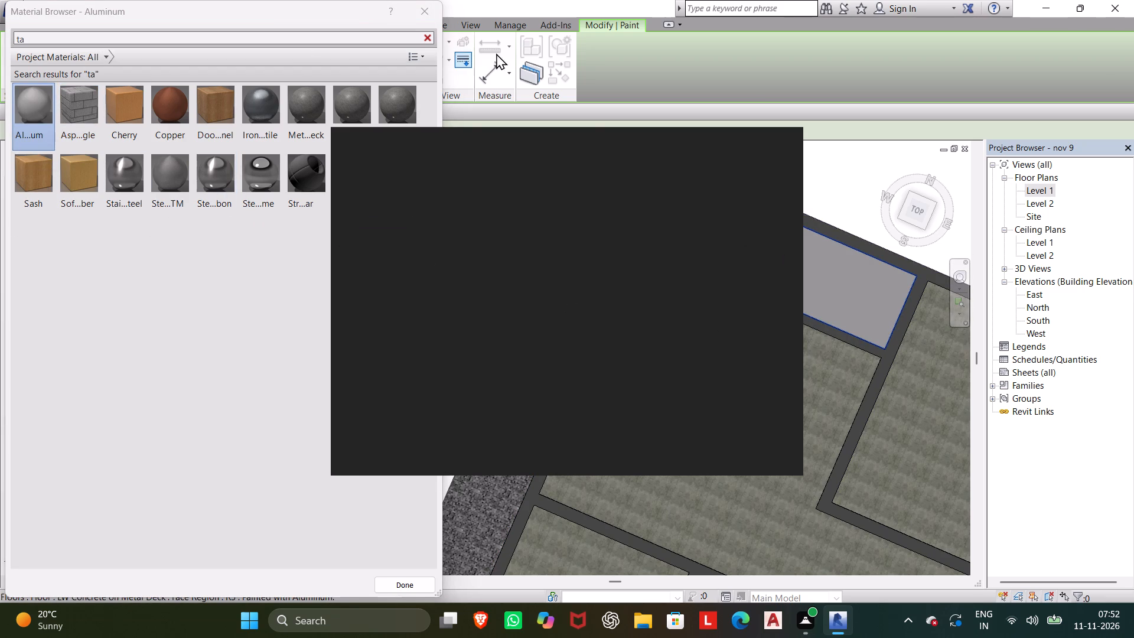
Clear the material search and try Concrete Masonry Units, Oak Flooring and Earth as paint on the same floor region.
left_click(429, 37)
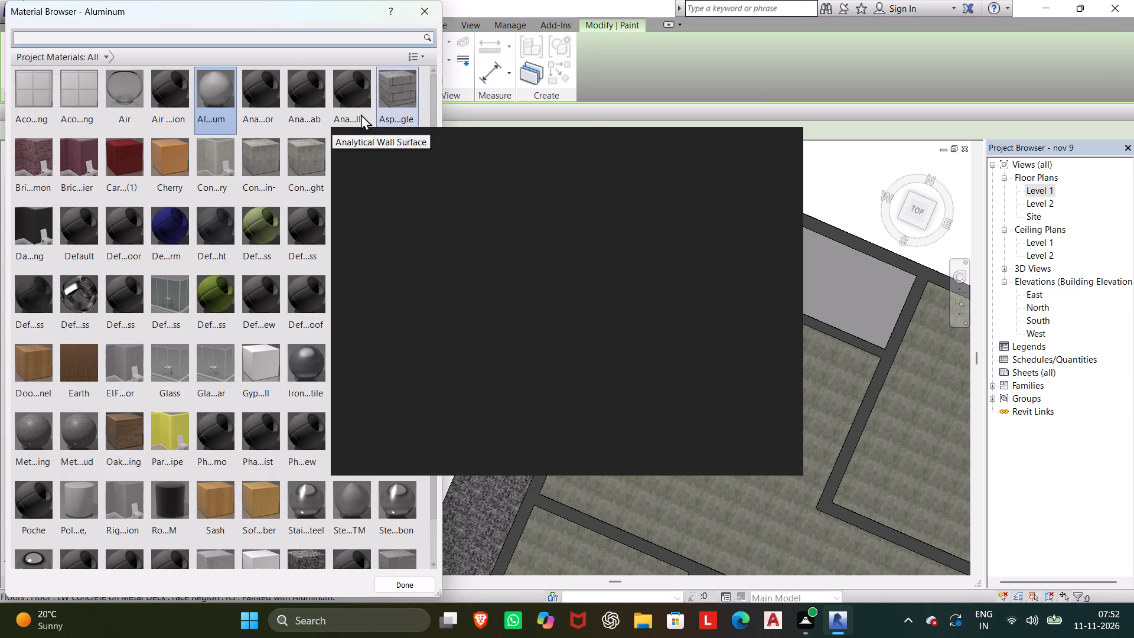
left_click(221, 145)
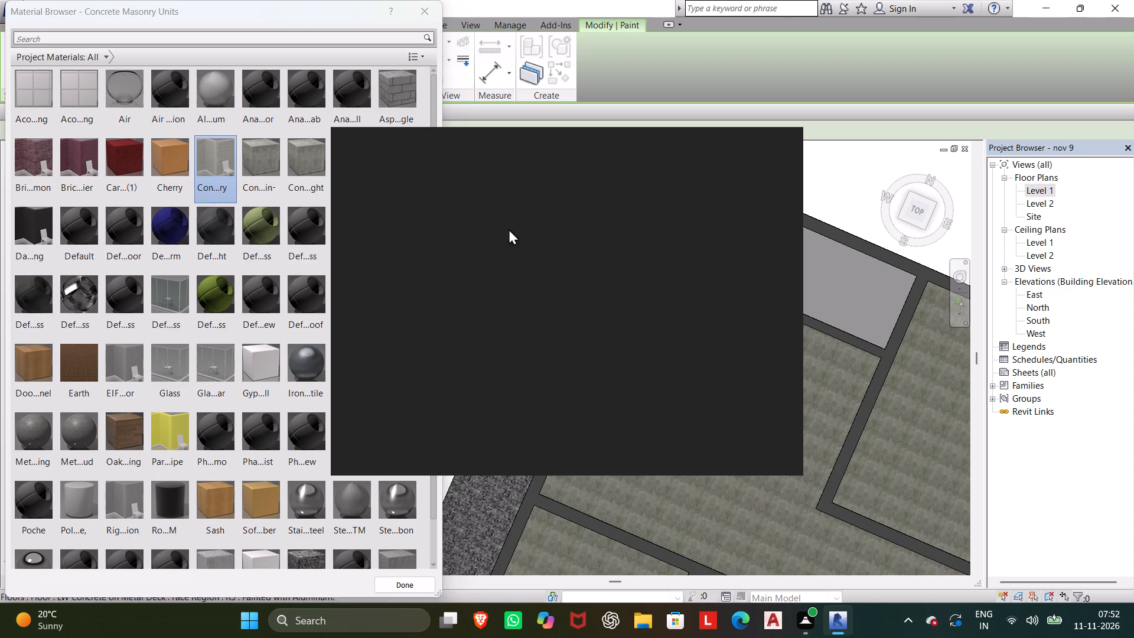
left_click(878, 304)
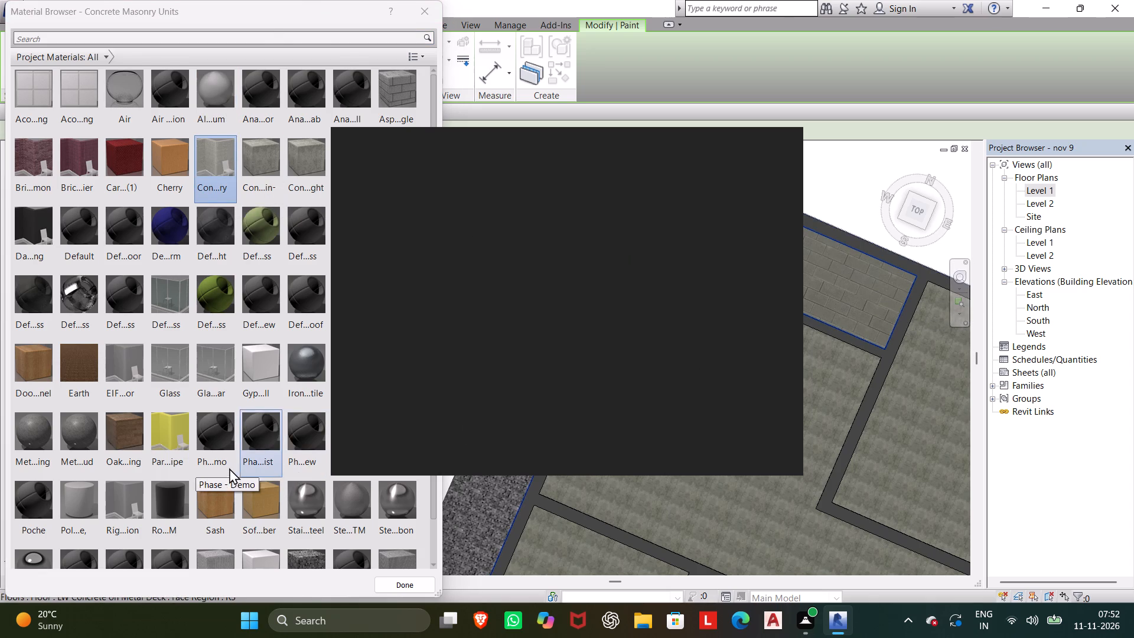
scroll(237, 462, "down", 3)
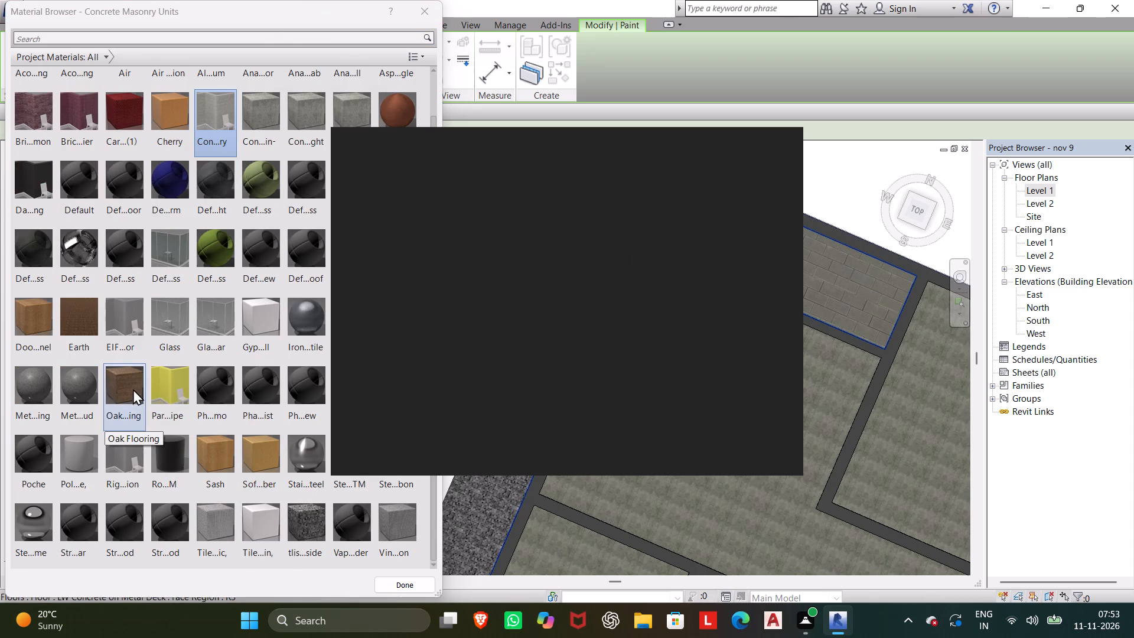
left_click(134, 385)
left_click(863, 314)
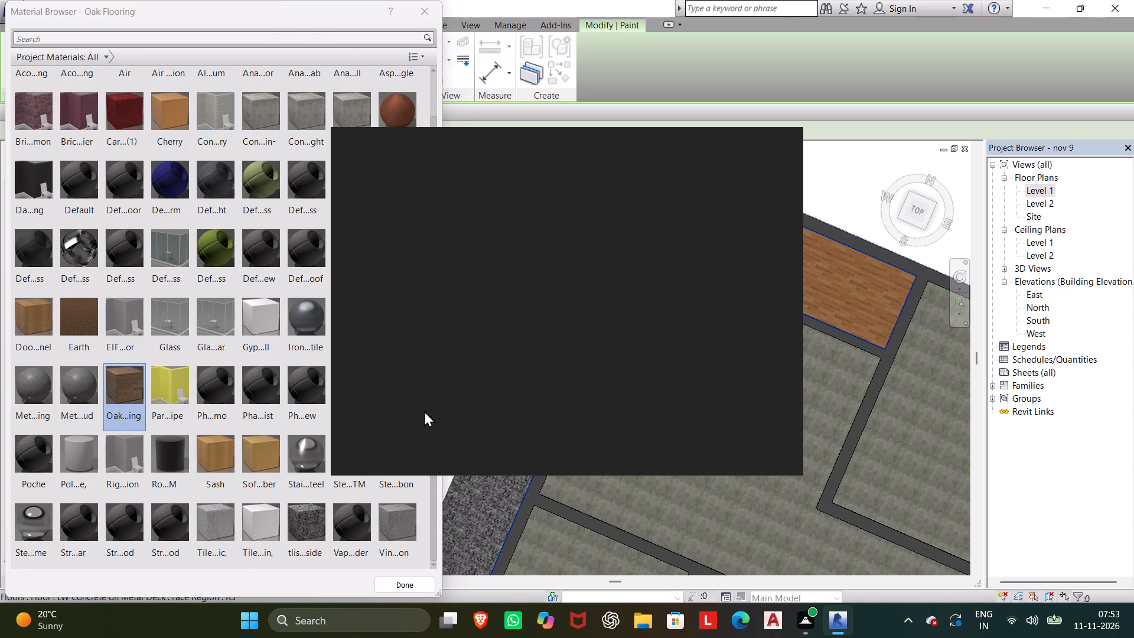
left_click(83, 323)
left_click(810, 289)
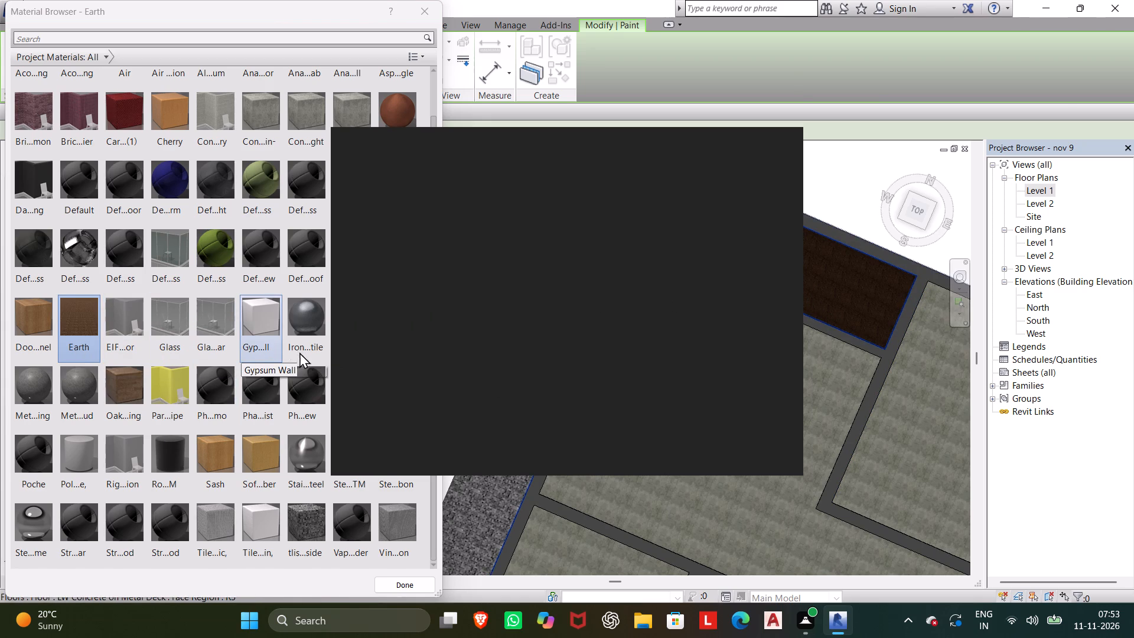
Paint the split floor region in the wider small room with Vinyl Composition Tile.
left_click(390, 528)
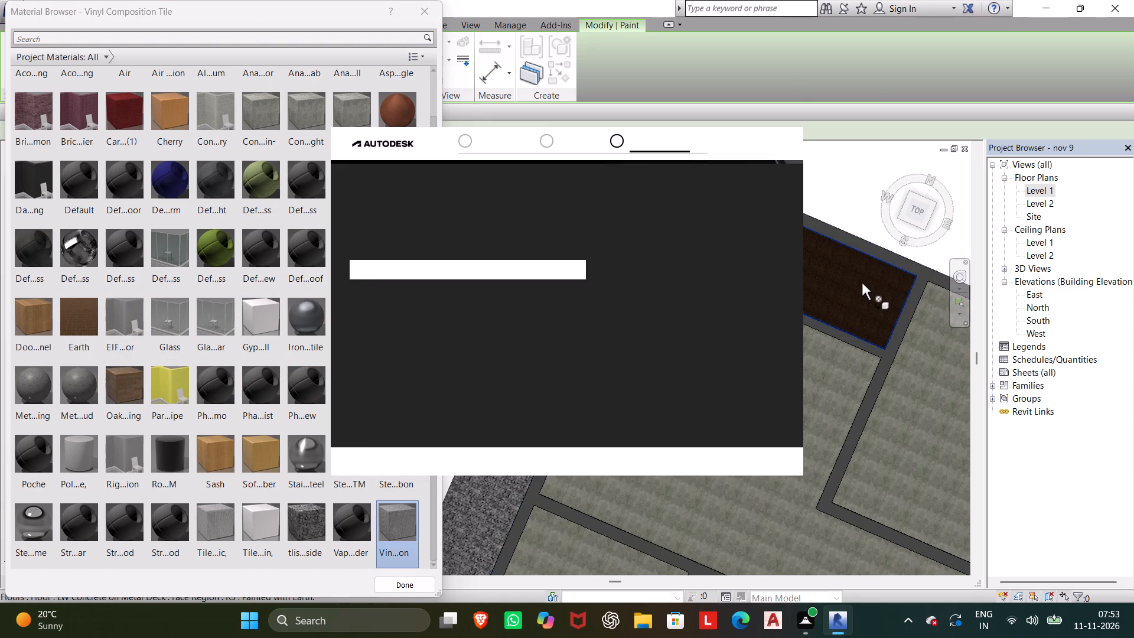
left_click(862, 283)
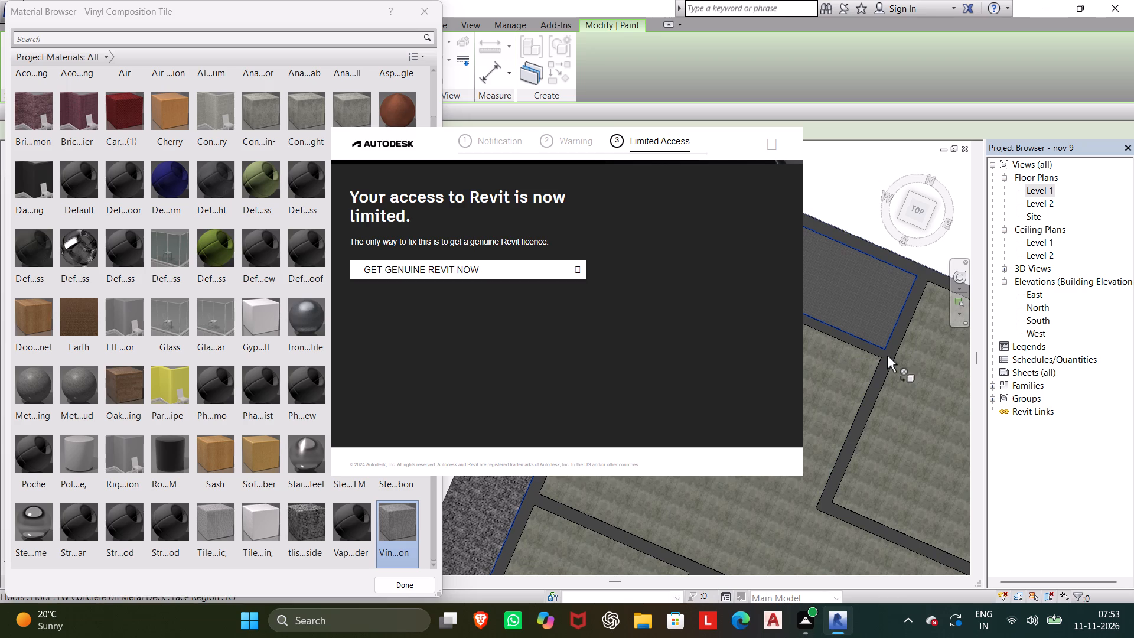
Paint the split floor region in the wider small room with the "tlis for out side" material.
scroll(547, 590, "down", 2)
left_click(319, 517)
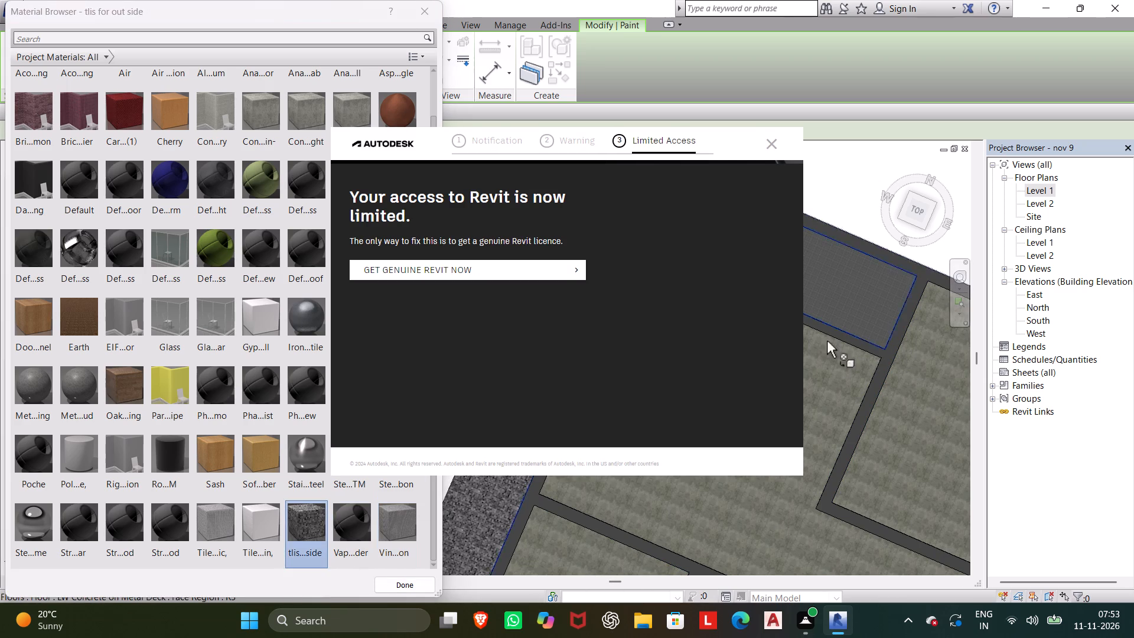
left_click(827, 291)
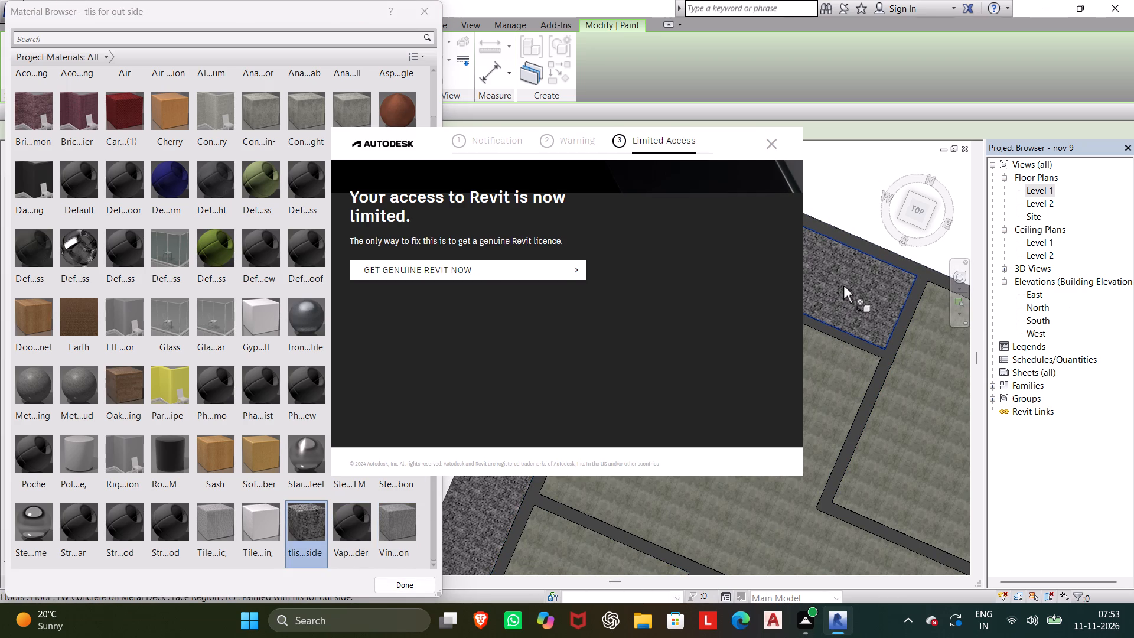
left_click(773, 148)
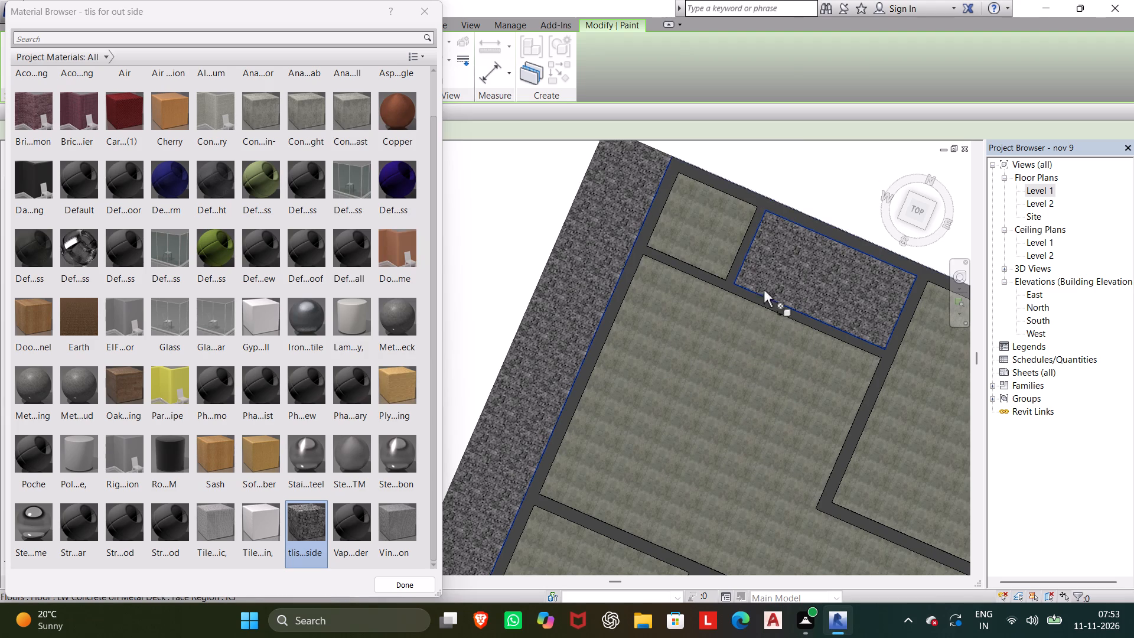
right_click(783, 246)
left_click(800, 256)
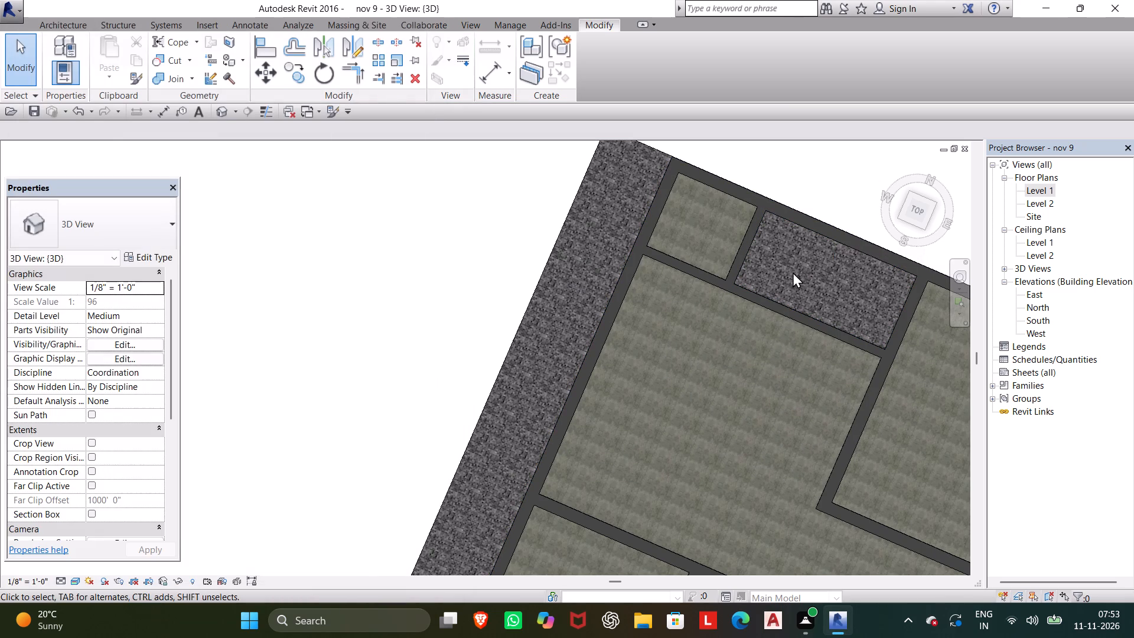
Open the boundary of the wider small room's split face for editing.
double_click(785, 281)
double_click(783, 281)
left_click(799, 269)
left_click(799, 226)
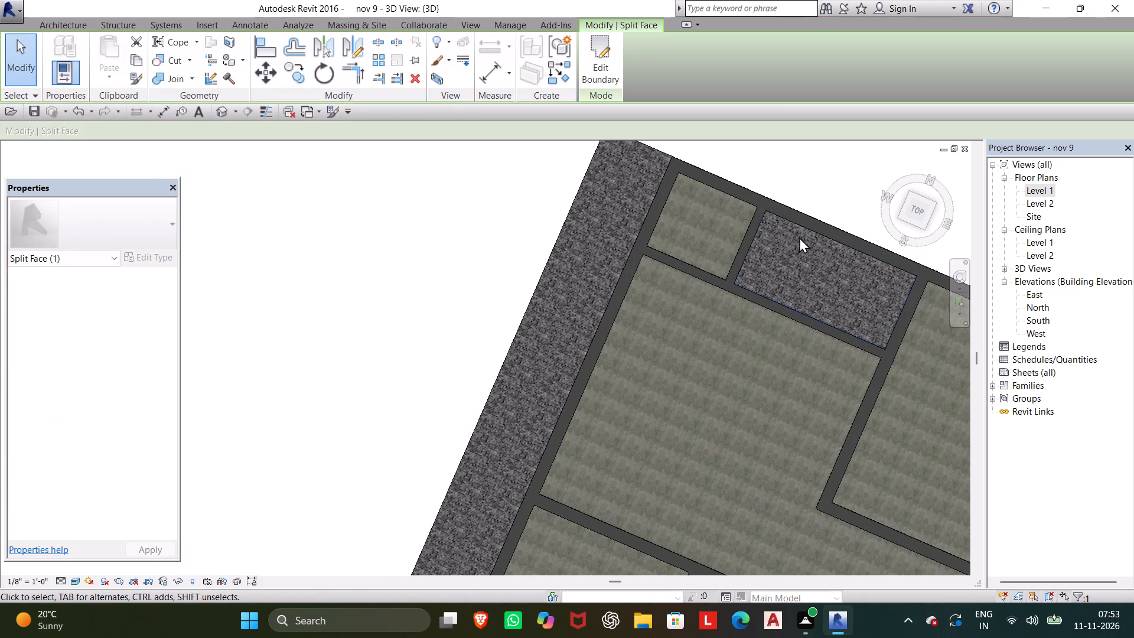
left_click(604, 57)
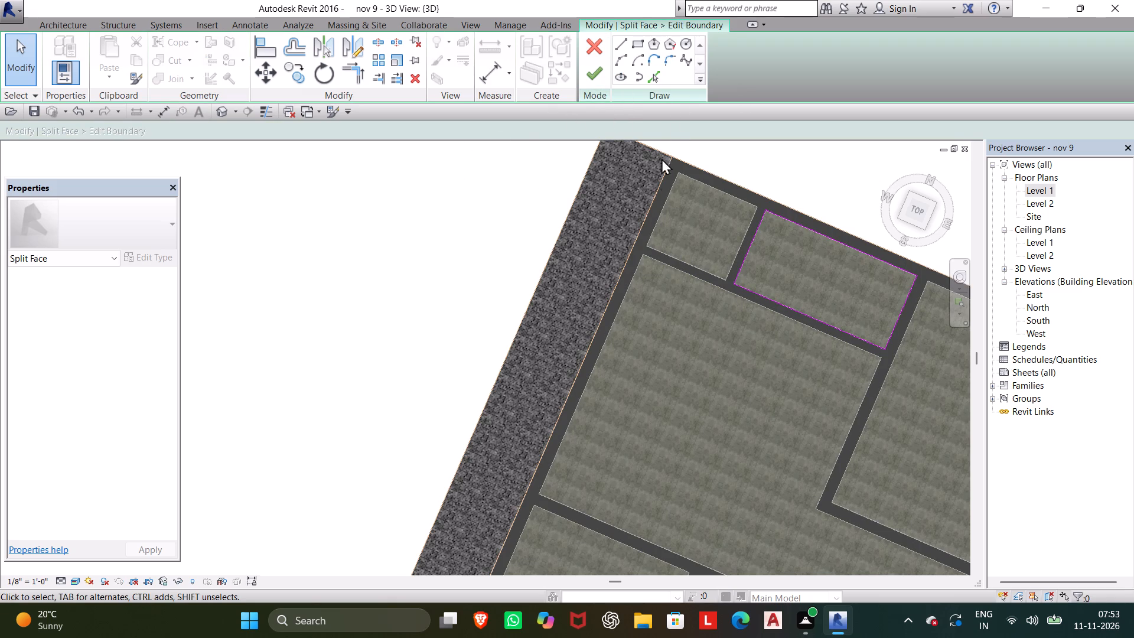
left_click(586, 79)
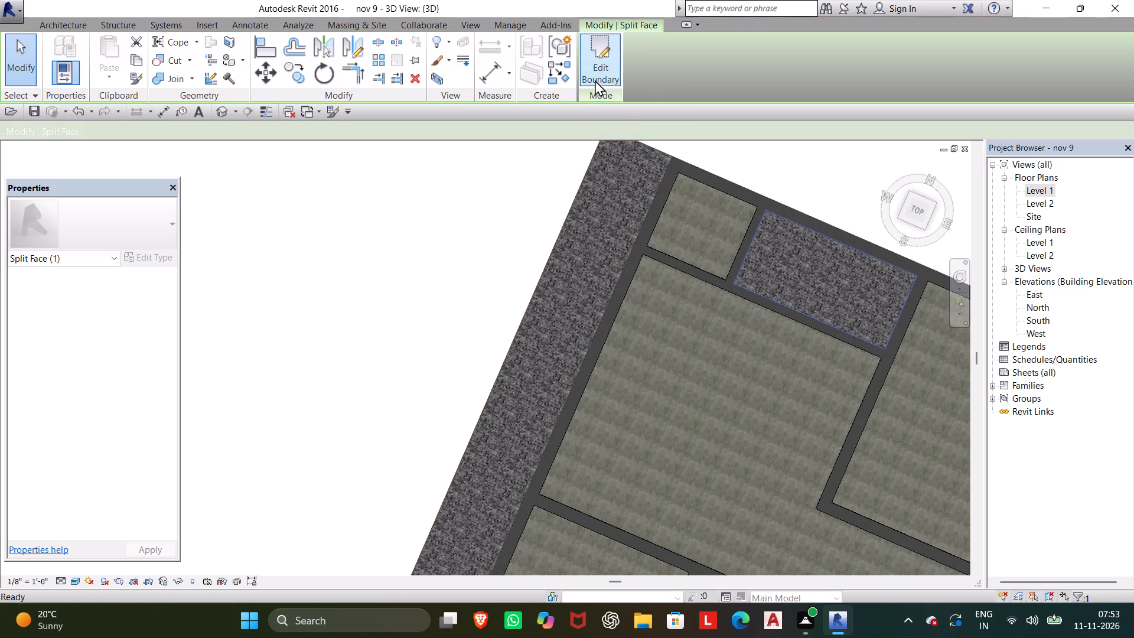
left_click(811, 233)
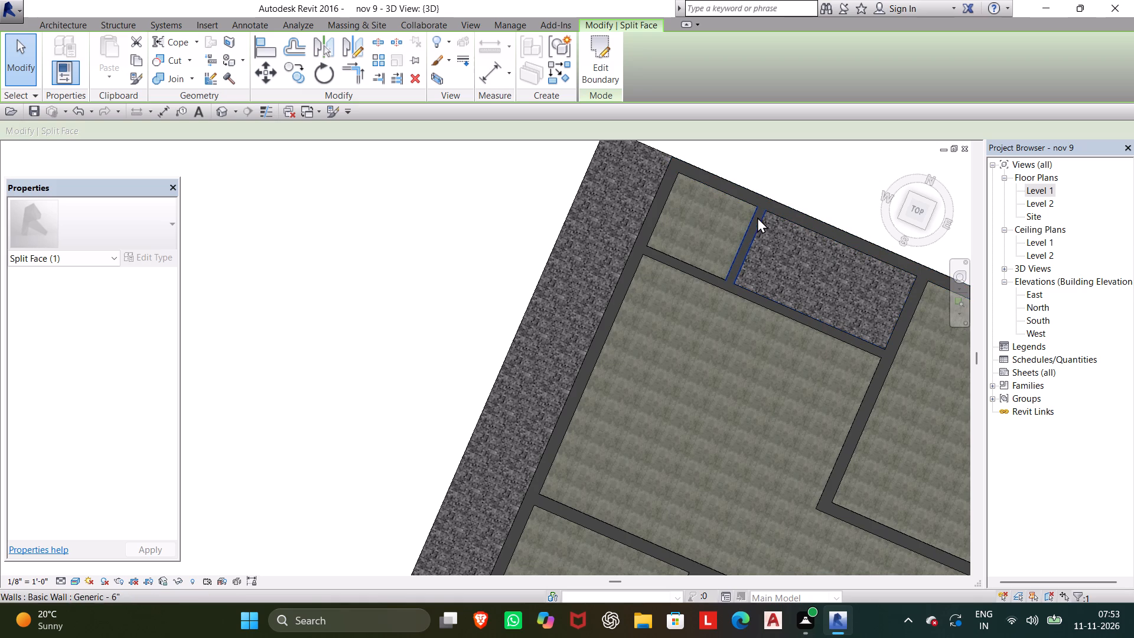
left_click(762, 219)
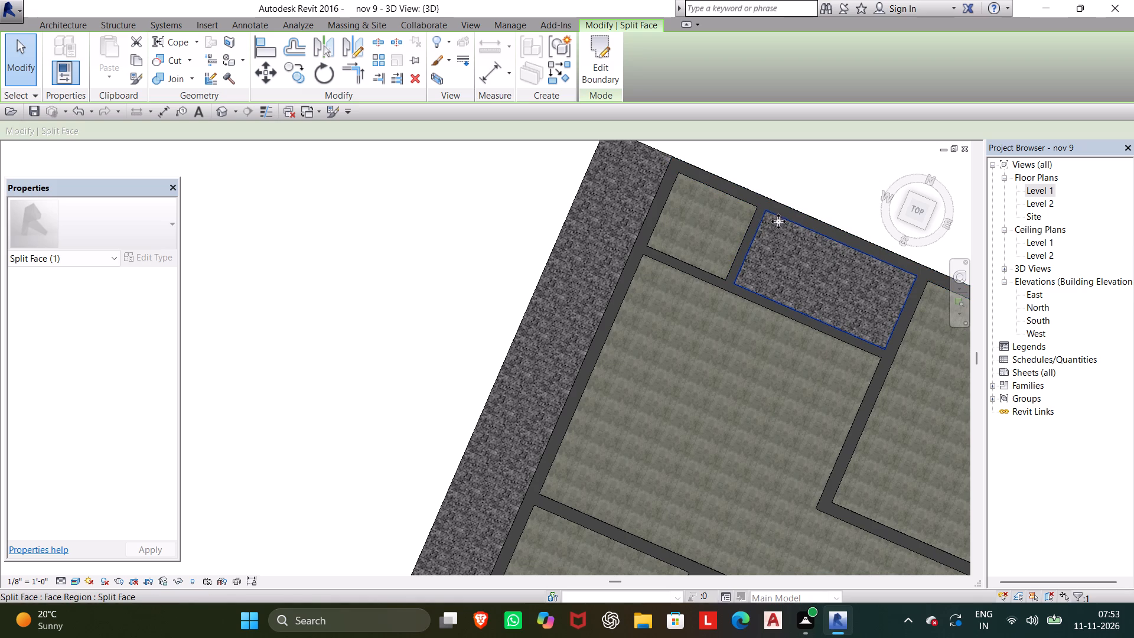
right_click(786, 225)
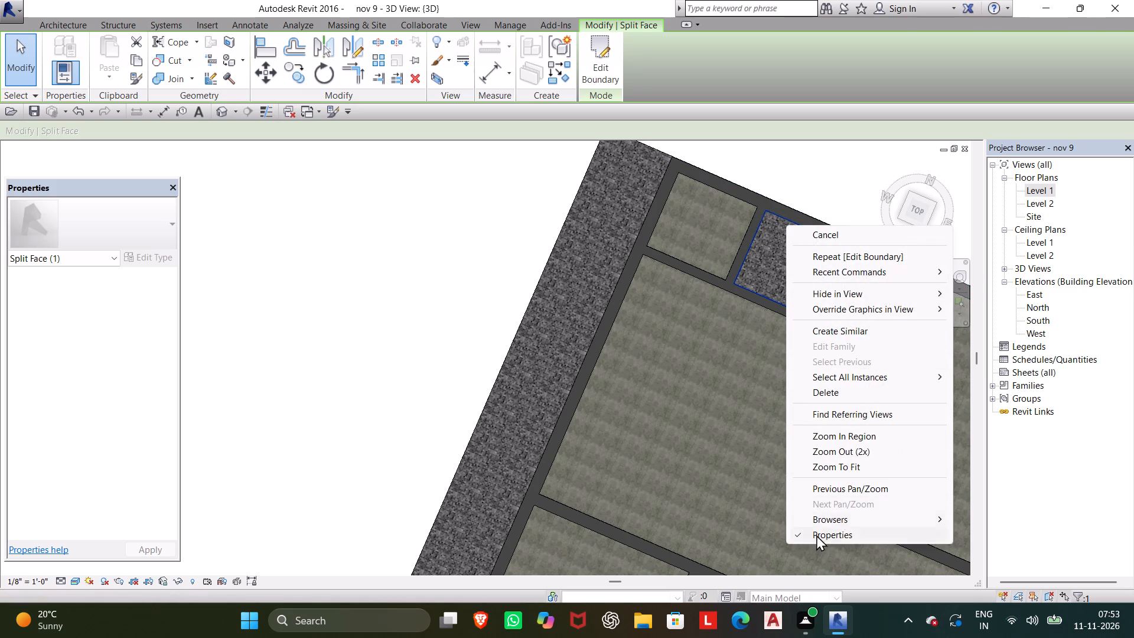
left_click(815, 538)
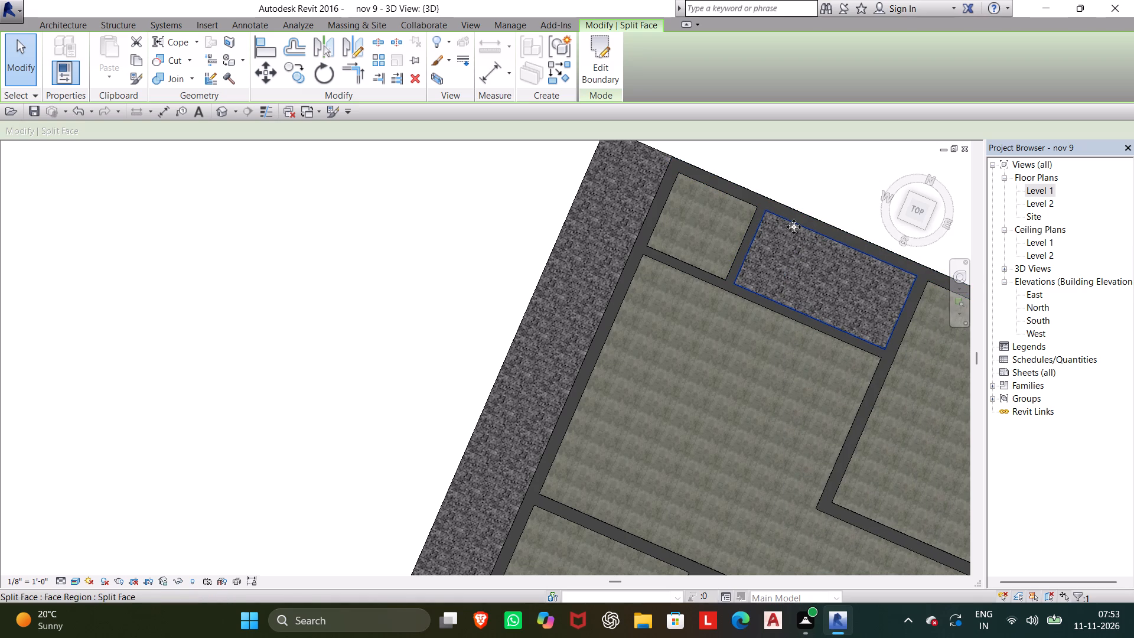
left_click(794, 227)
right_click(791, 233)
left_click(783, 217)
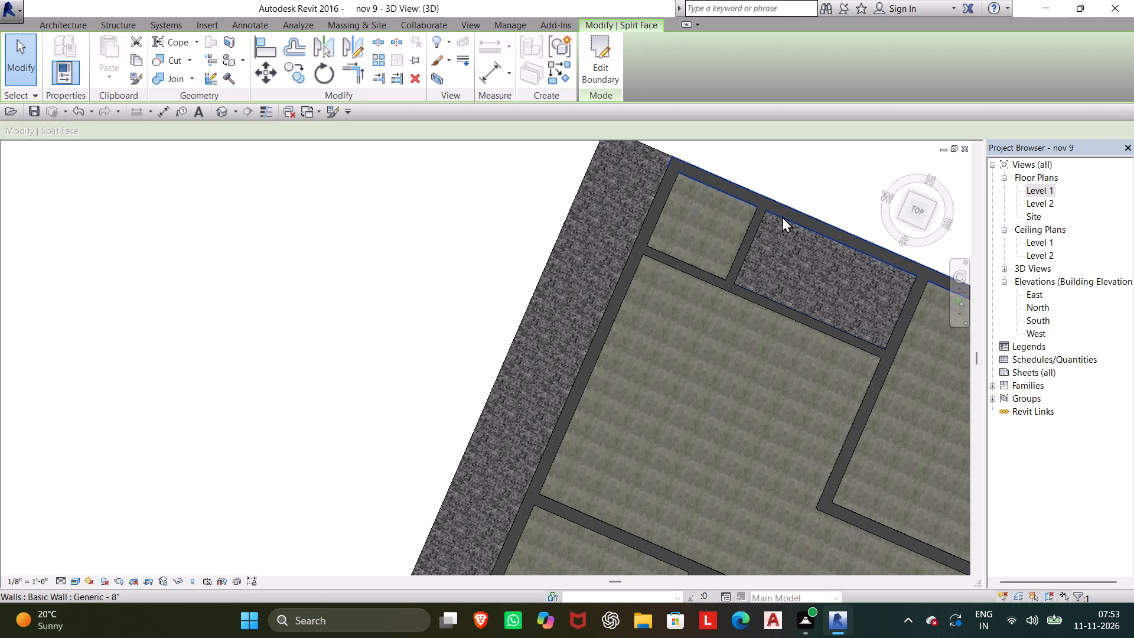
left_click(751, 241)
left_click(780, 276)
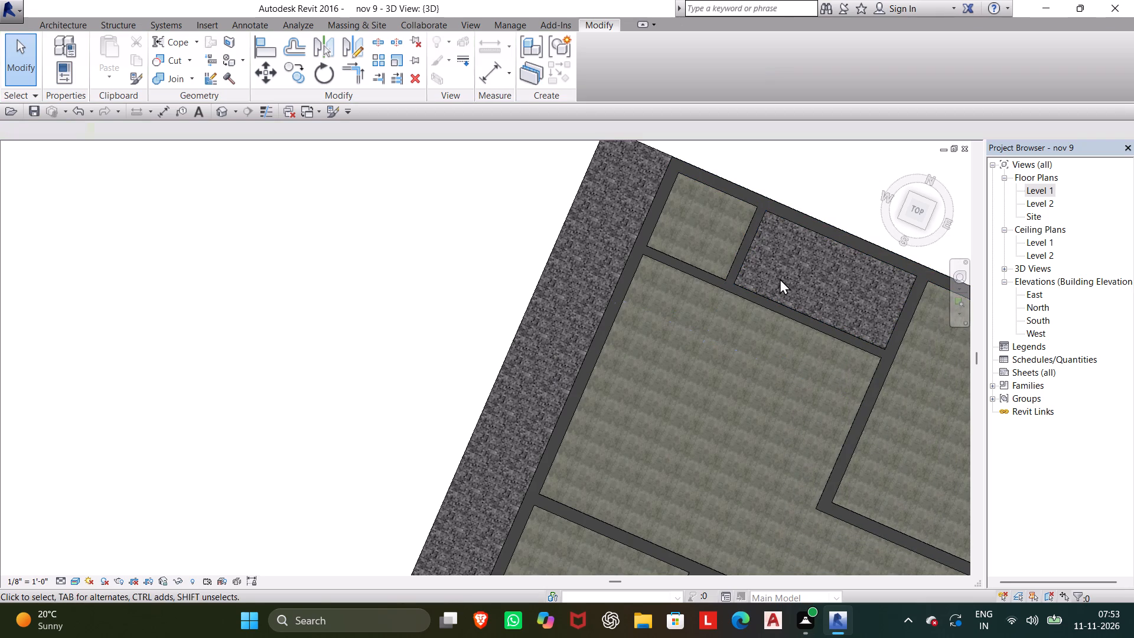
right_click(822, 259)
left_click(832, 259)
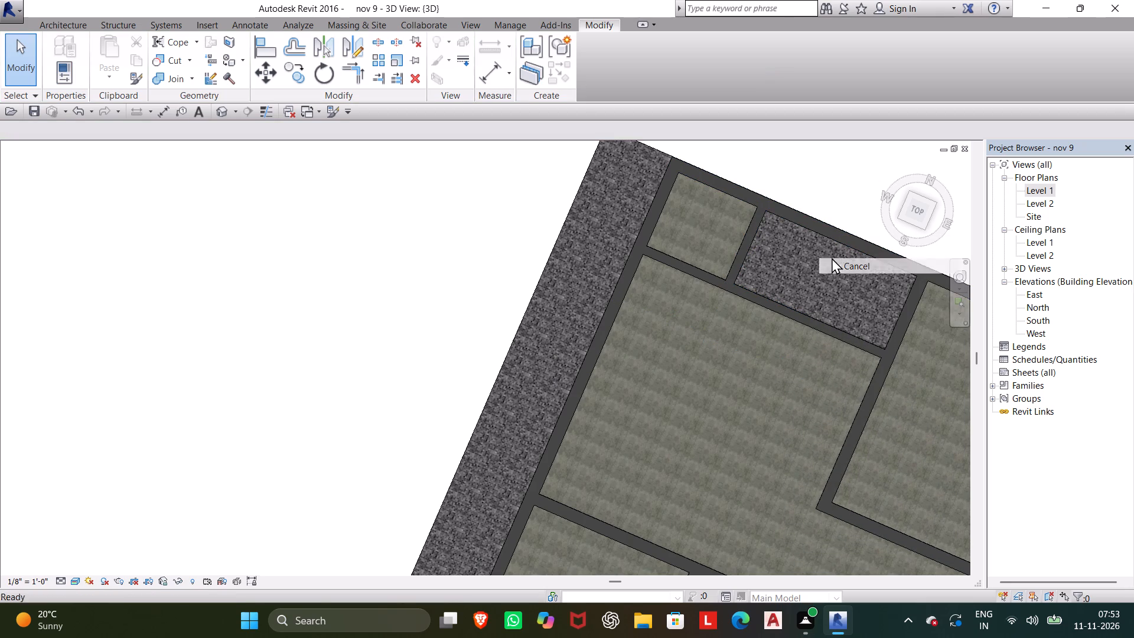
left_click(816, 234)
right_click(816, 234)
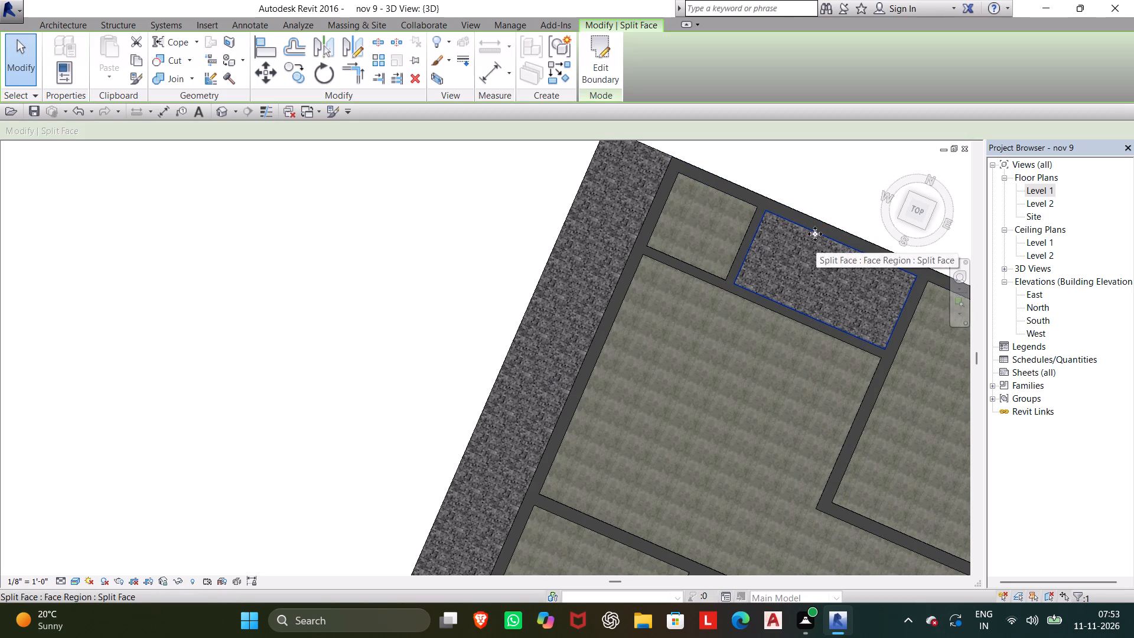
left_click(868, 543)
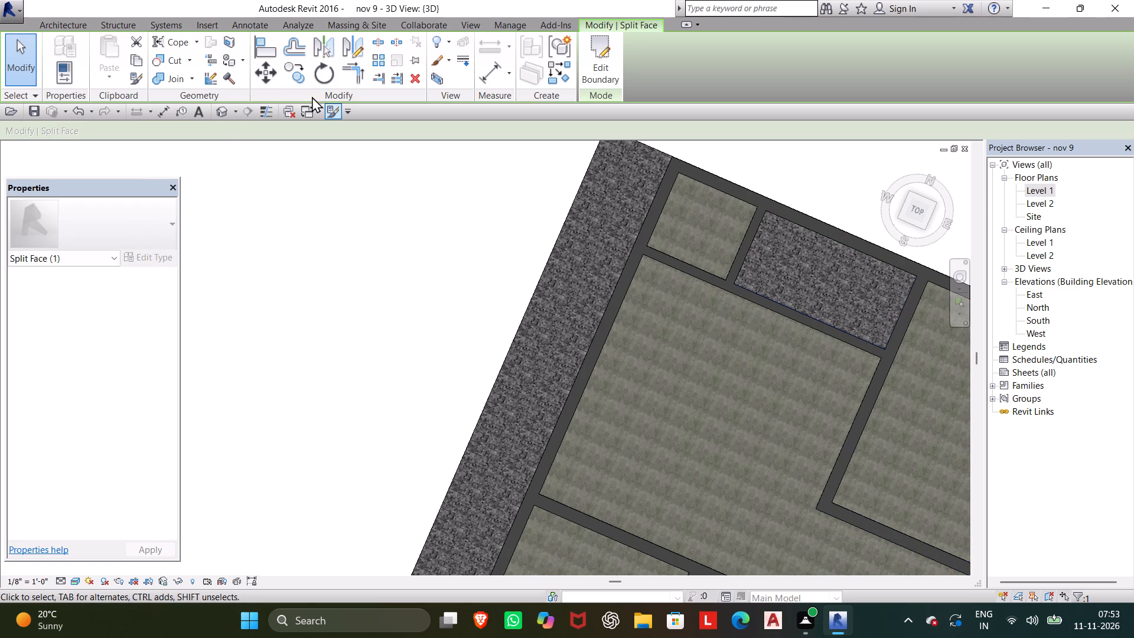
Inspect the type properties of the 3D view.
left_click(333, 109)
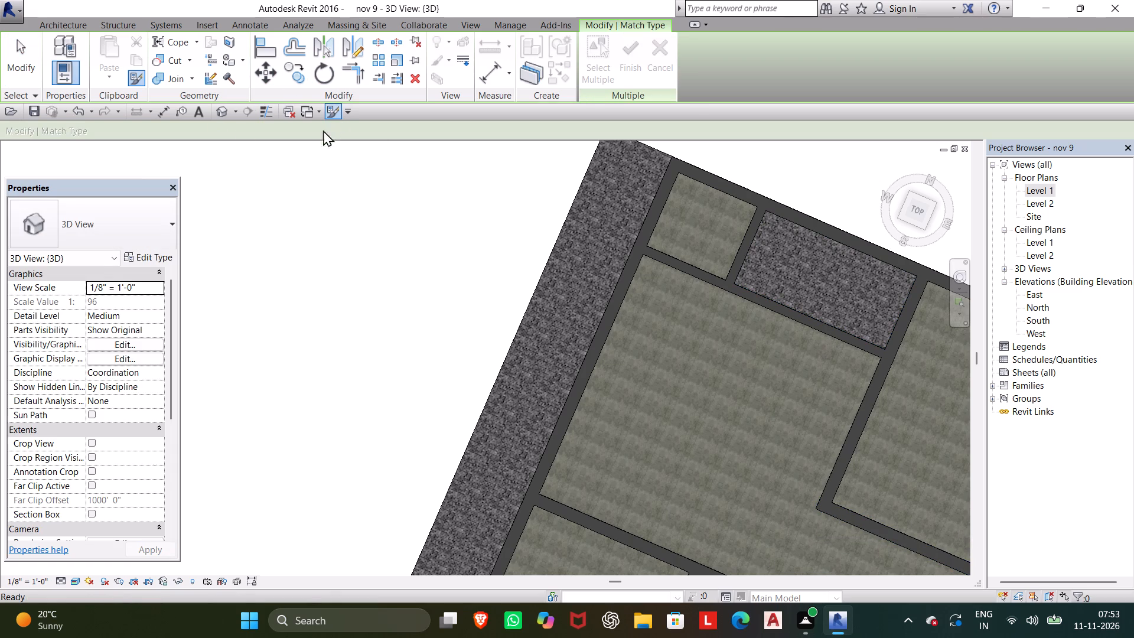
left_click(164, 256)
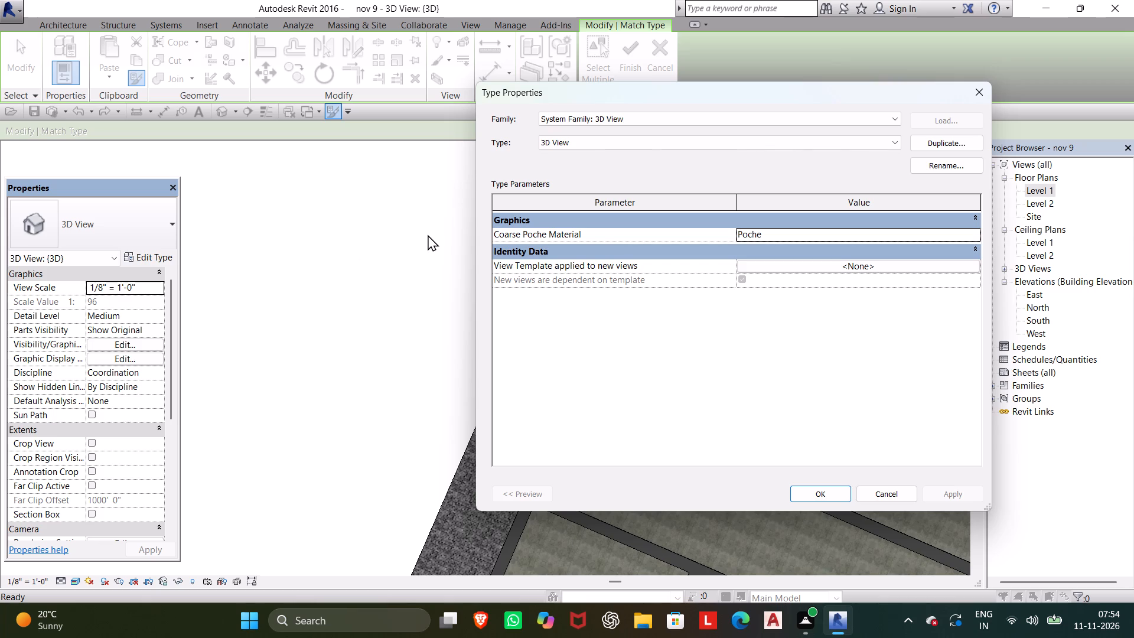
left_click(974, 89)
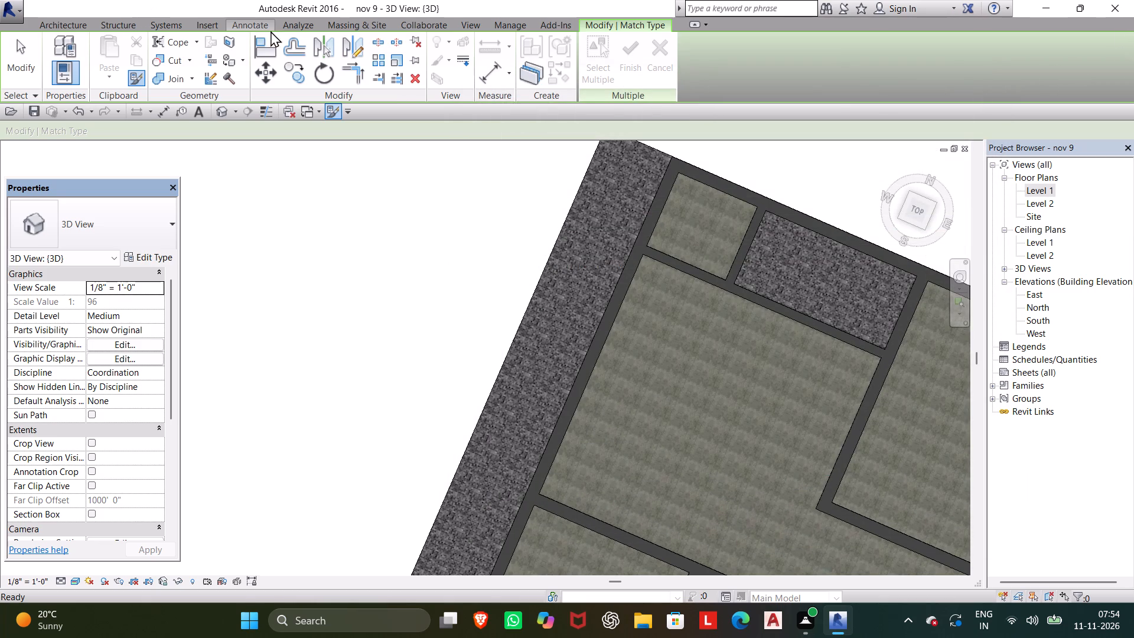
Open the ceramic image texture of the project material "tlis for out side" for editing.
left_click(498, 25)
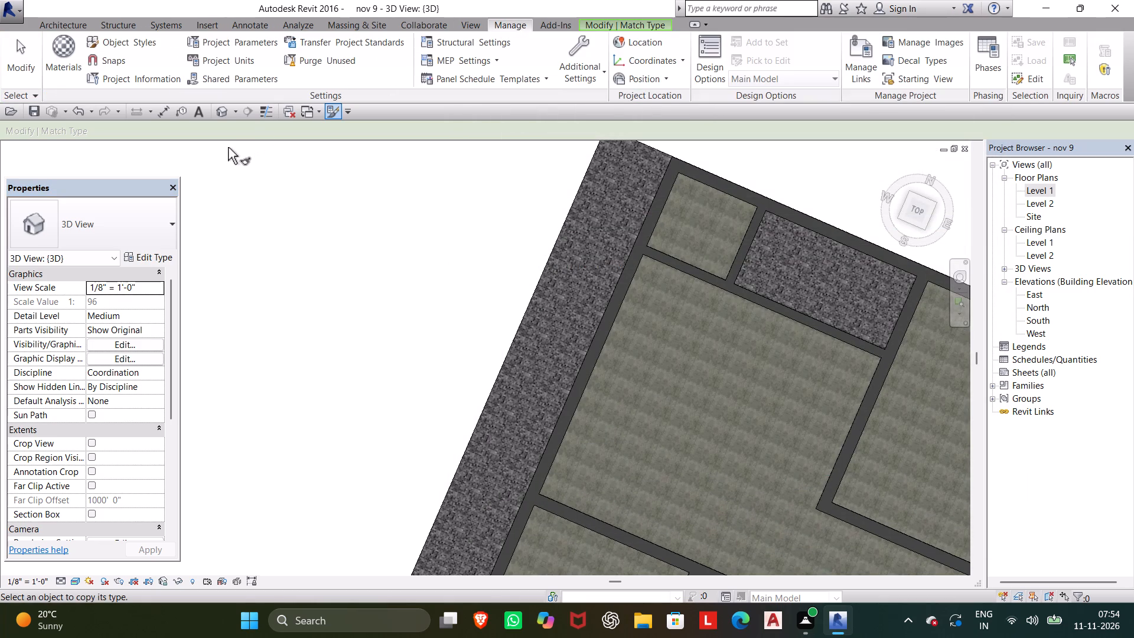
double_click(73, 46)
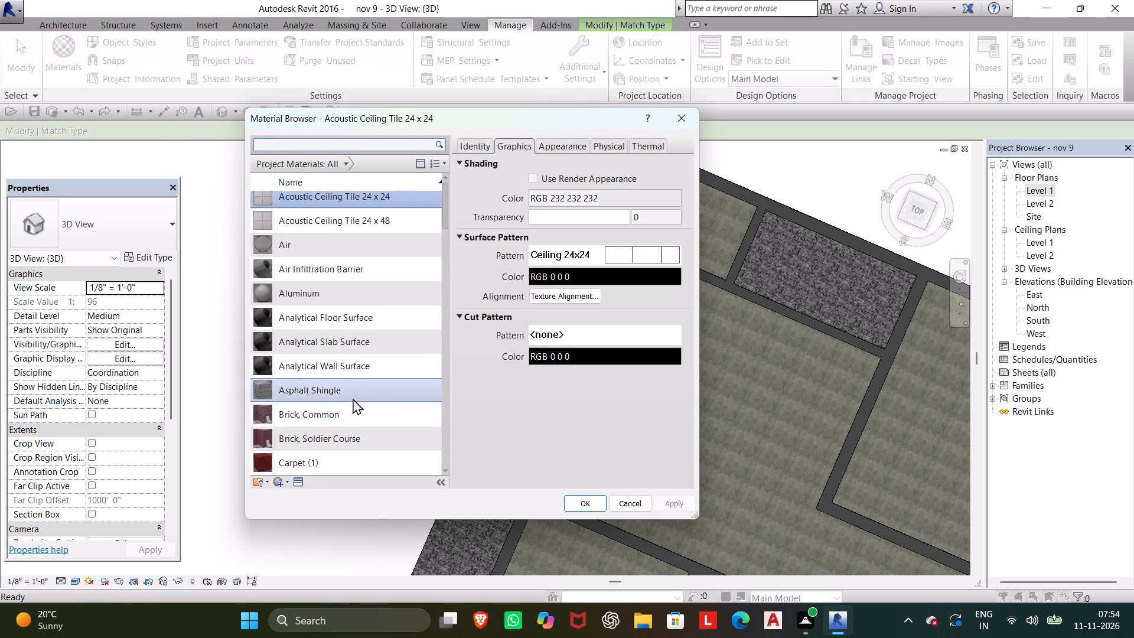
scroll(359, 395, "up", 4)
scroll(362, 387, "down", 12)
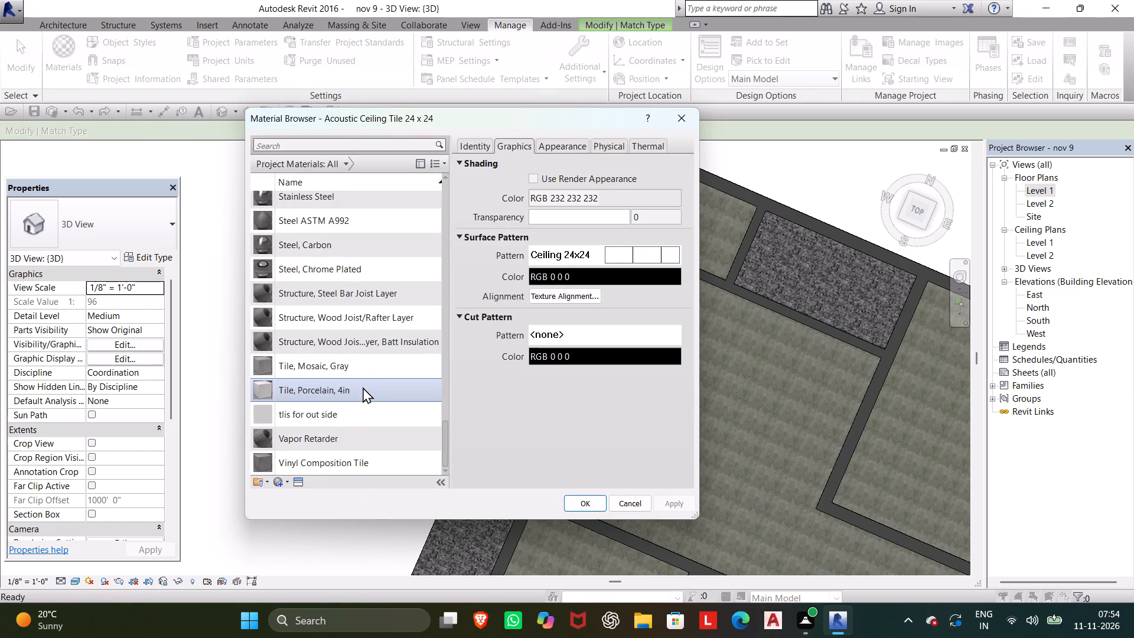
scroll(363, 387, "down", 7)
scroll(364, 387, "up", 2)
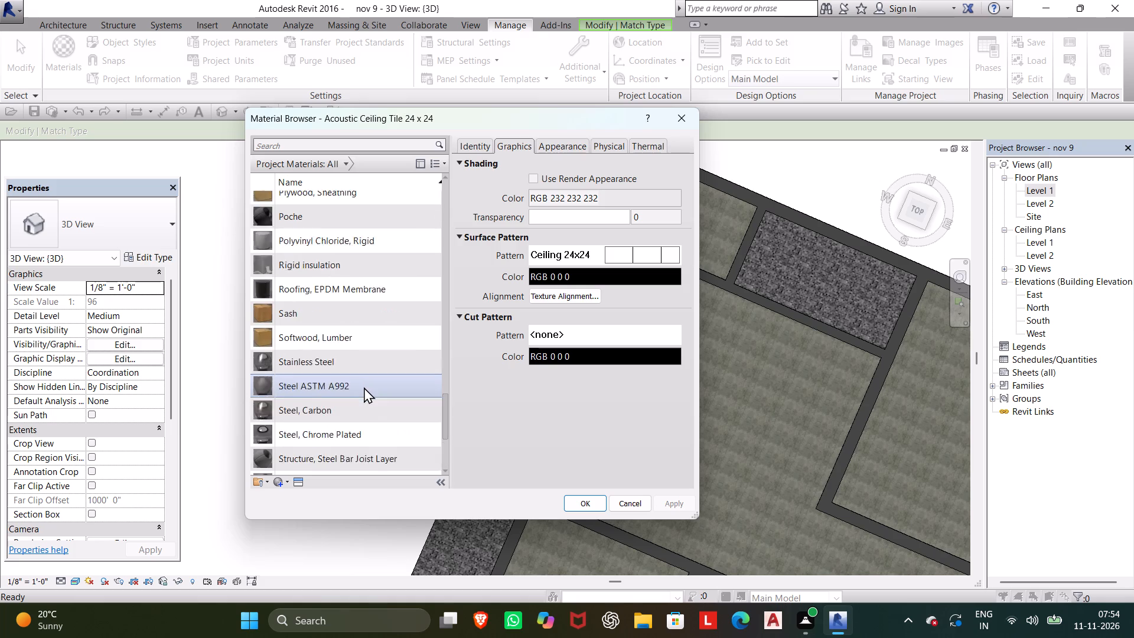
scroll(364, 387, "up", 7)
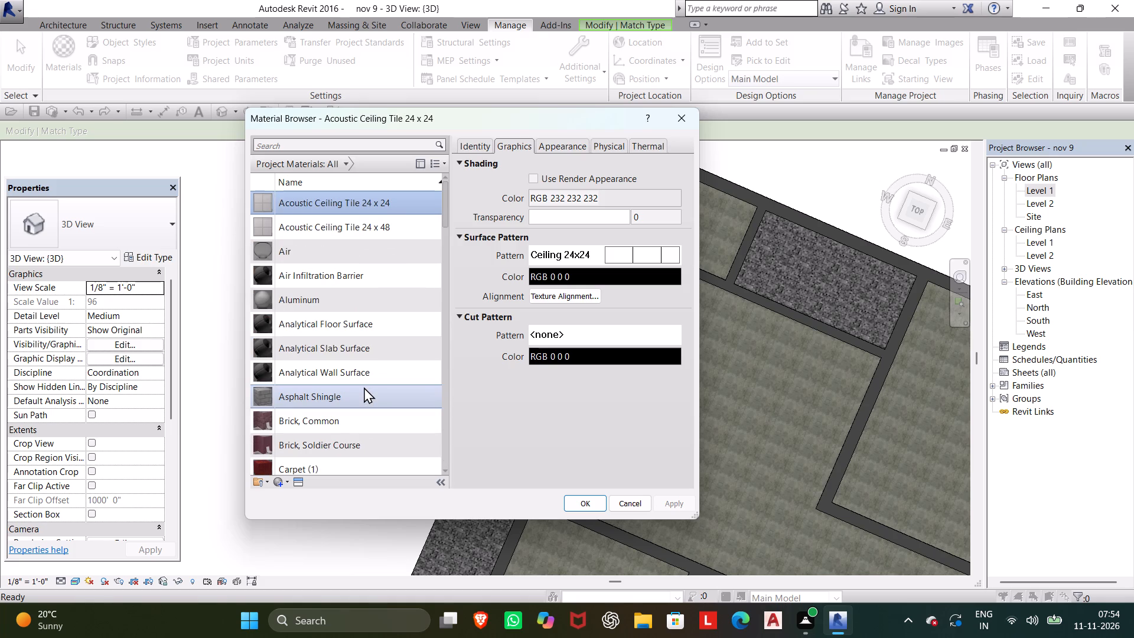
scroll(364, 387, "up", 4)
scroll(364, 387, "down", 4)
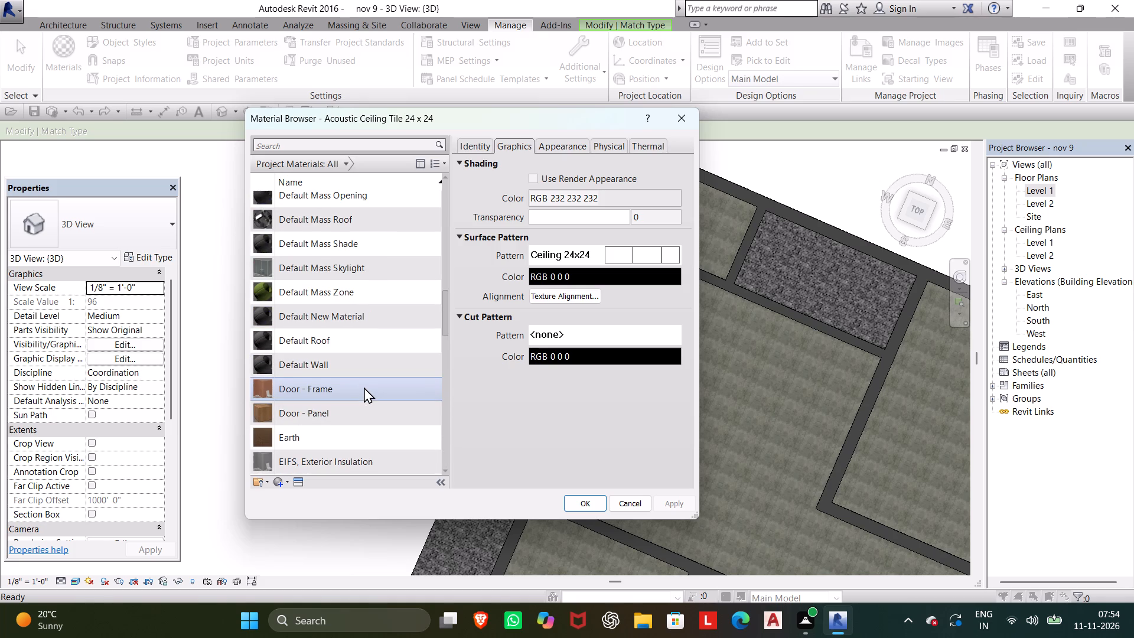
scroll(364, 387, "up", 6)
scroll(364, 387, "down", 3)
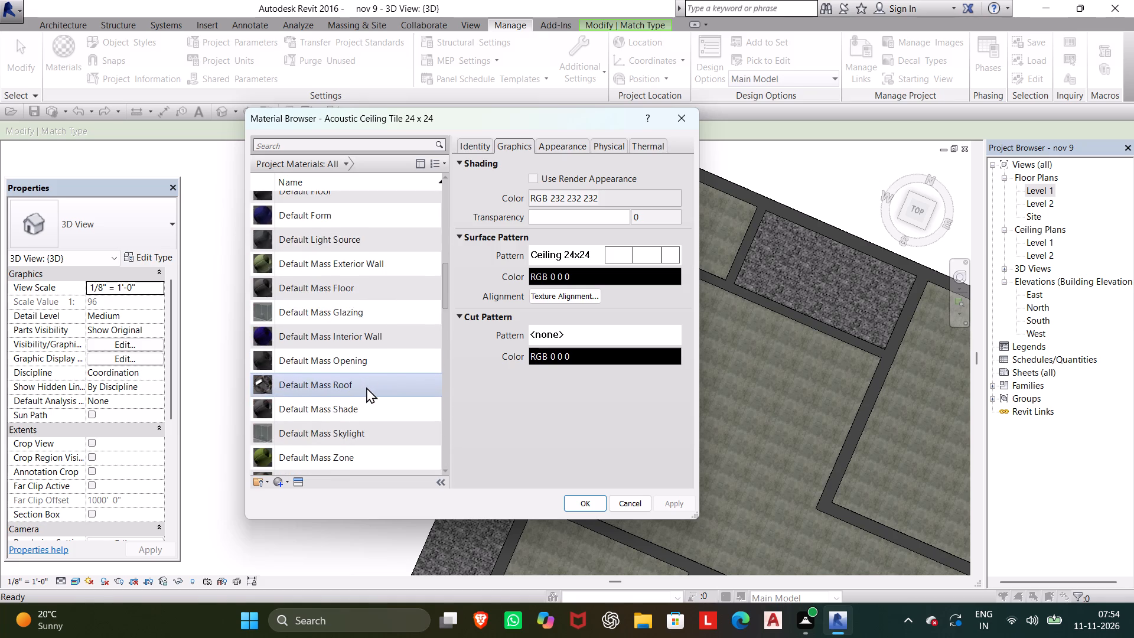
scroll(366, 387, "down", 11)
left_click(328, 407)
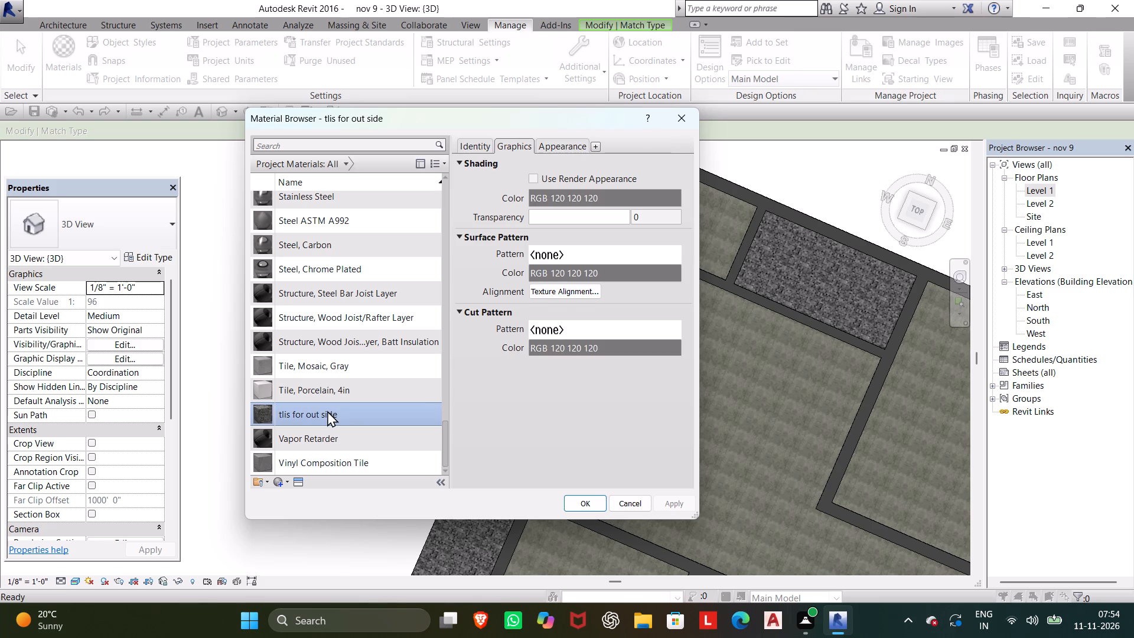
left_click(552, 150)
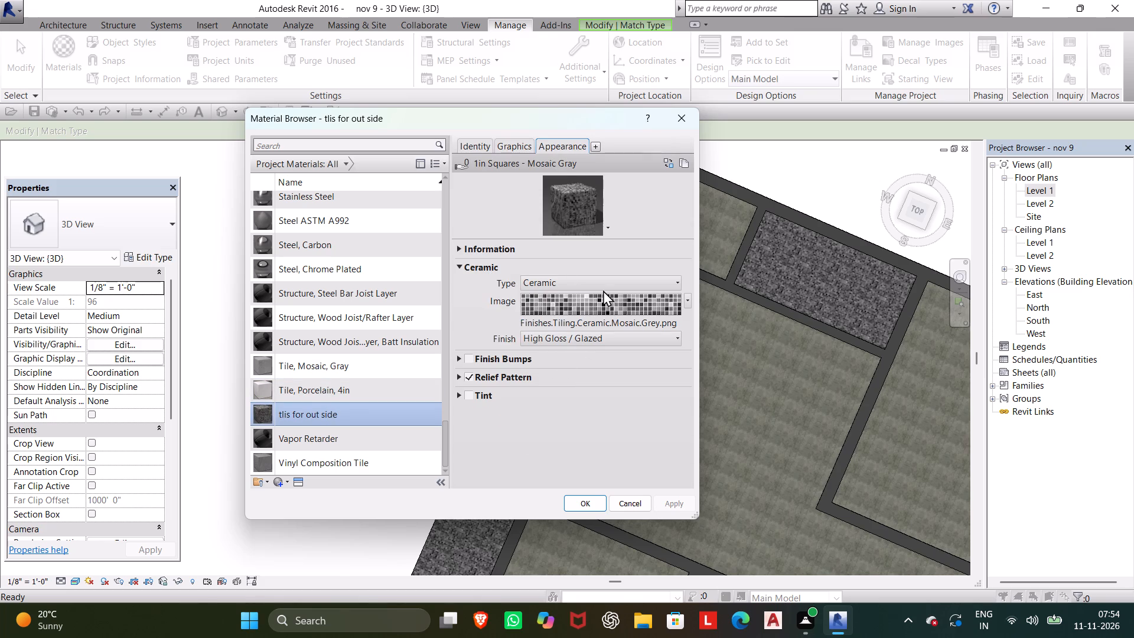
left_click(605, 287)
left_click(572, 306)
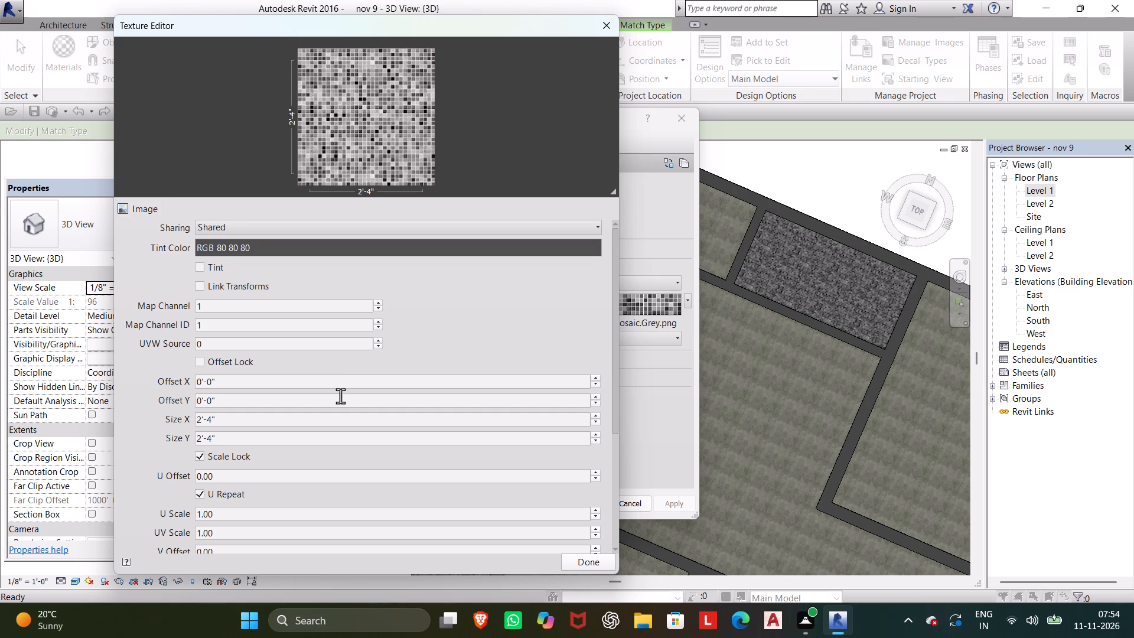
Set the mosaic texture's Size X to 3'-2-3/4".
scroll(341, 421, "down", 3)
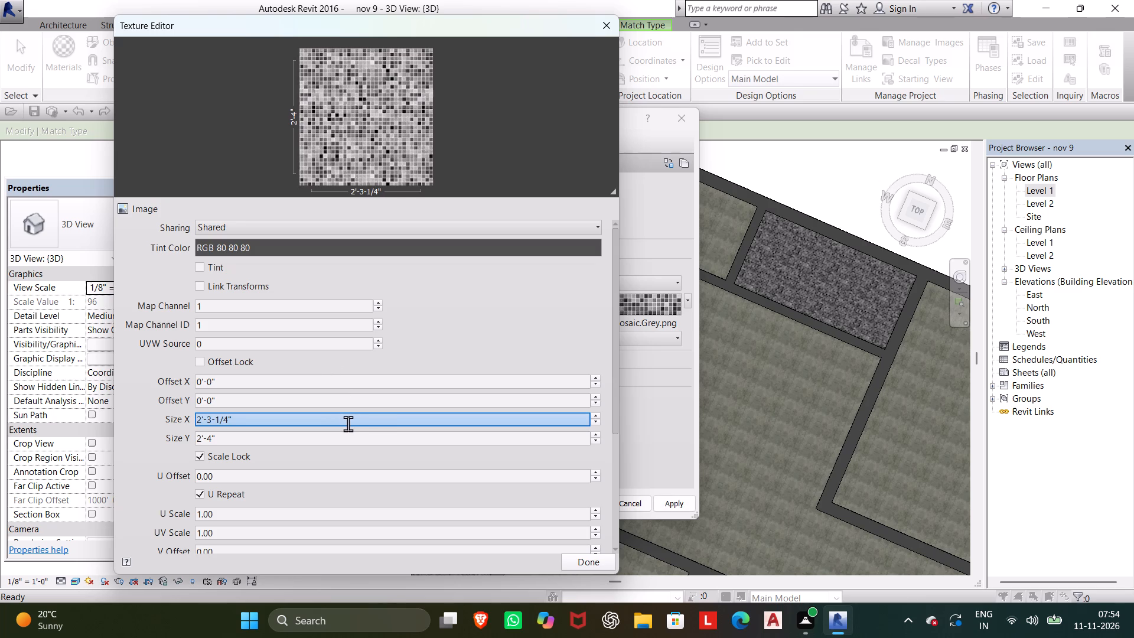
scroll(347, 424, "up", 14)
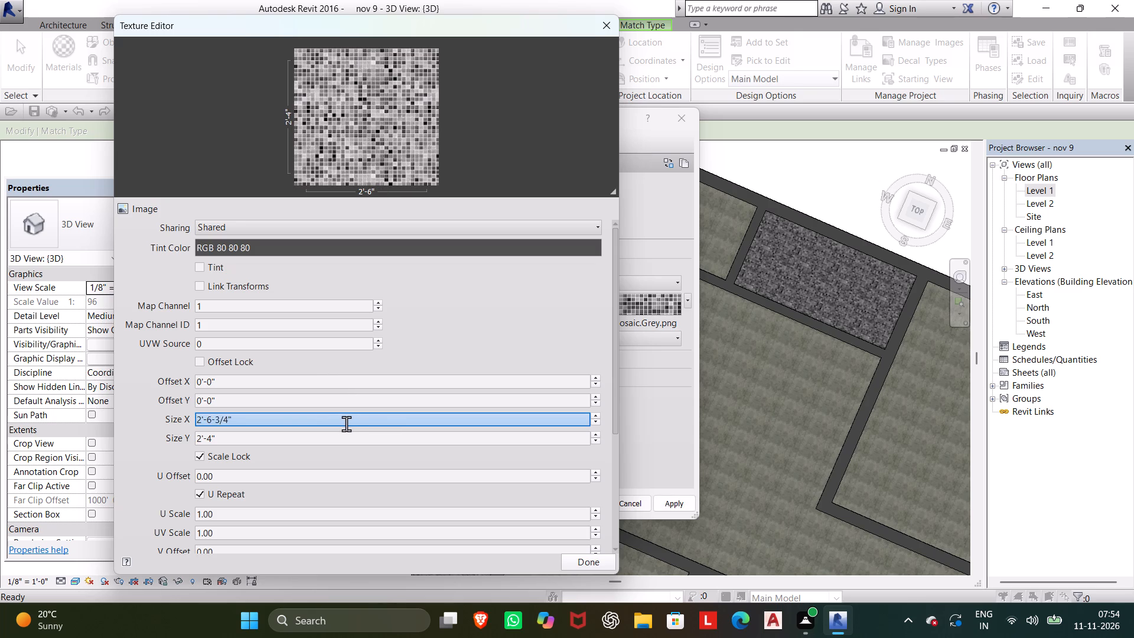
scroll(346, 424, "up", 11)
scroll(346, 424, "up", 10)
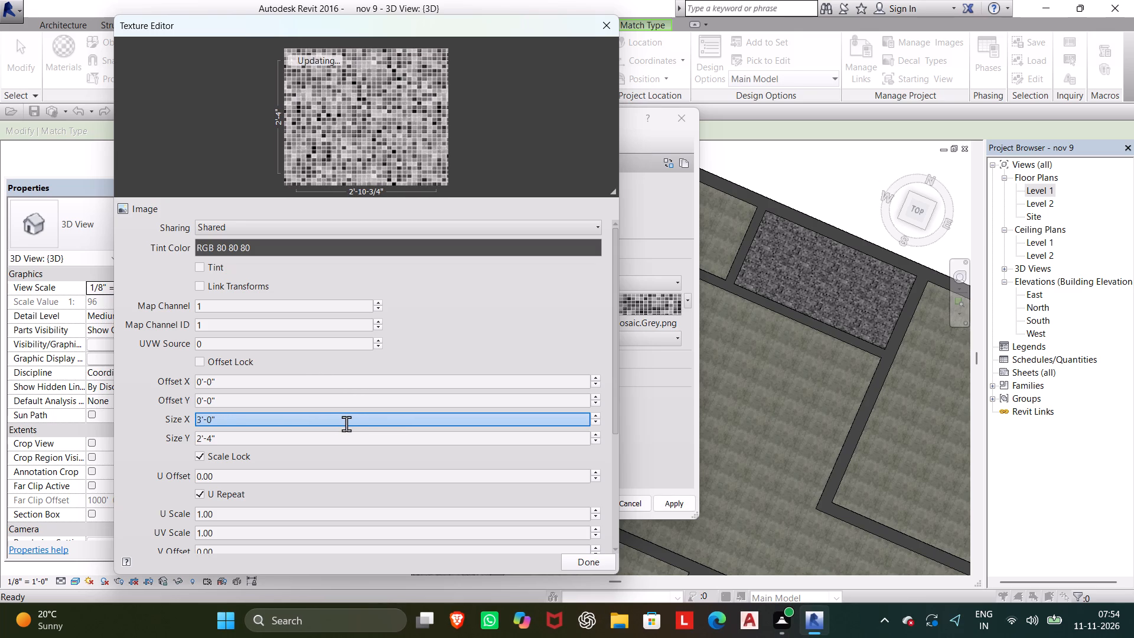
scroll(346, 424, "up", 11)
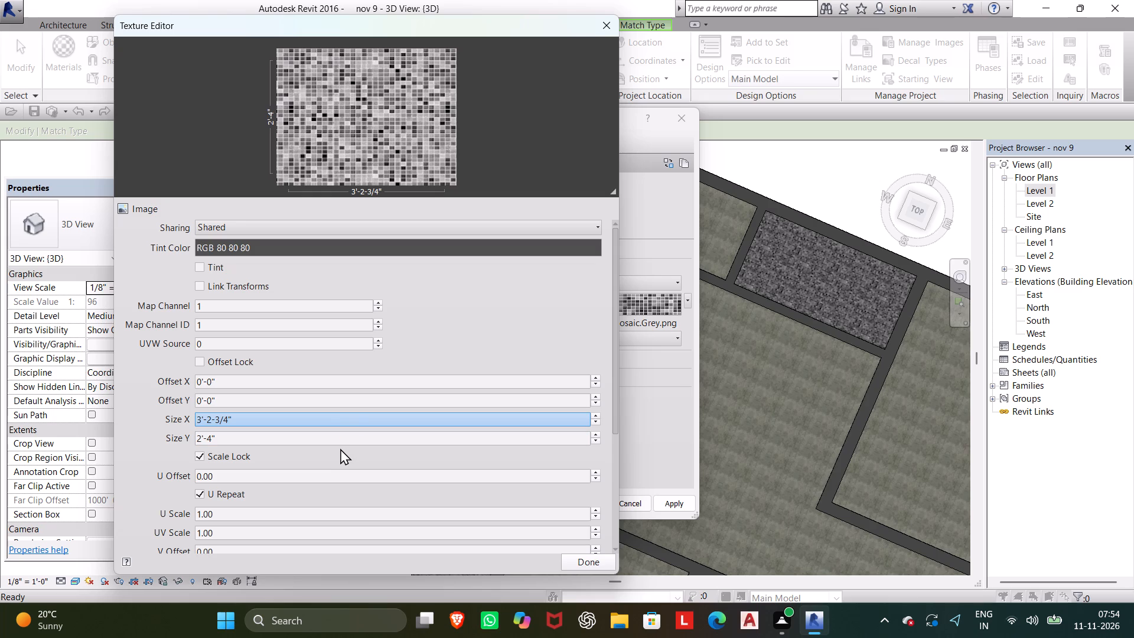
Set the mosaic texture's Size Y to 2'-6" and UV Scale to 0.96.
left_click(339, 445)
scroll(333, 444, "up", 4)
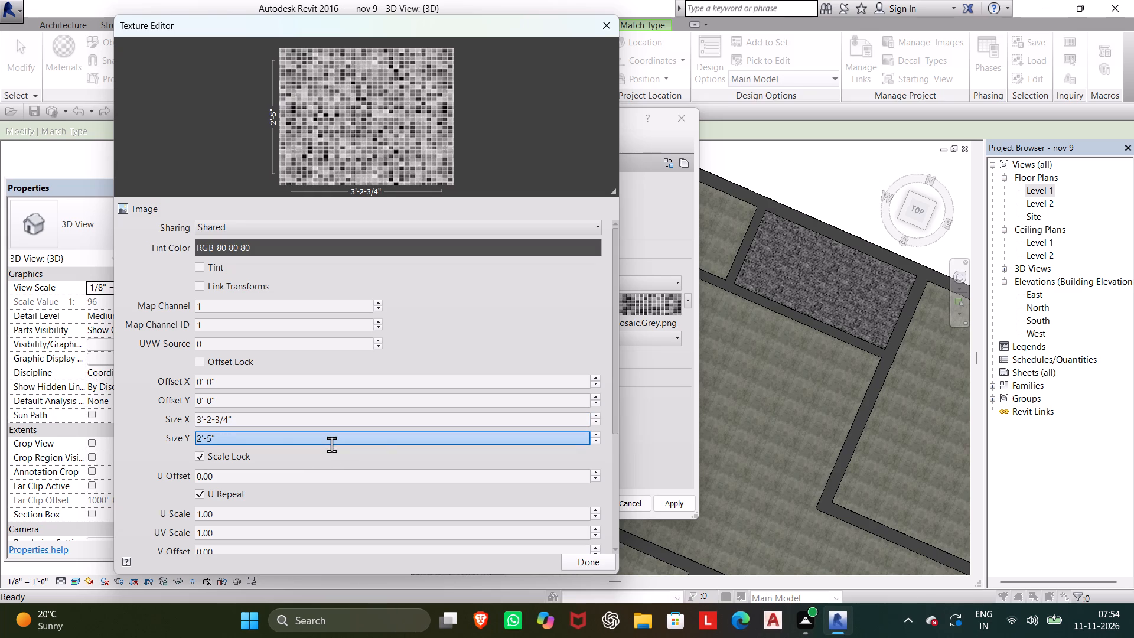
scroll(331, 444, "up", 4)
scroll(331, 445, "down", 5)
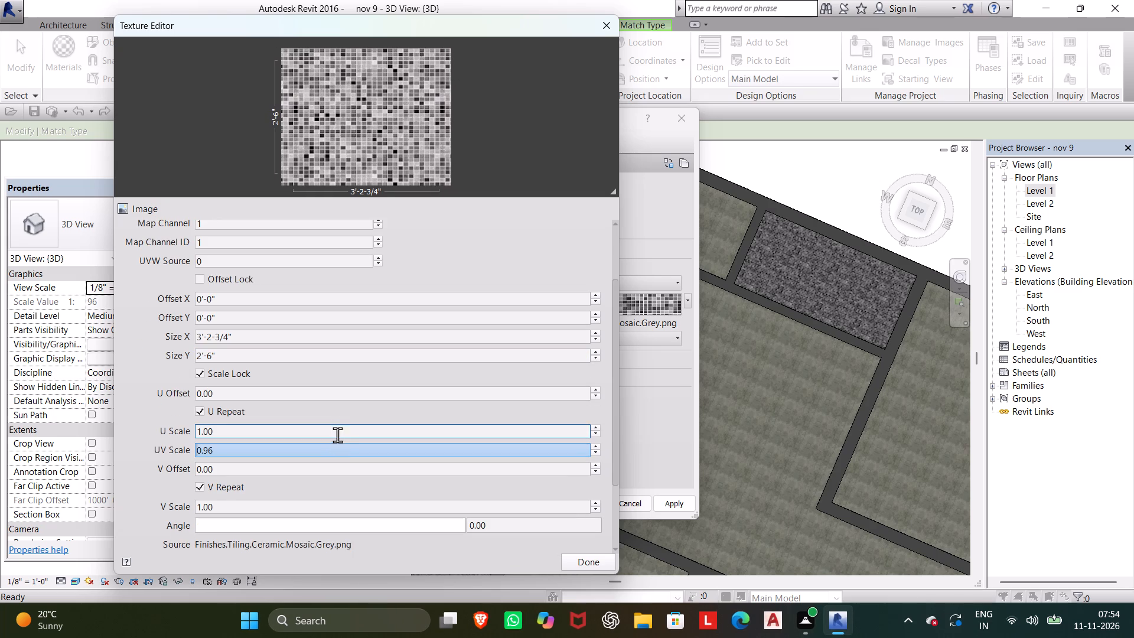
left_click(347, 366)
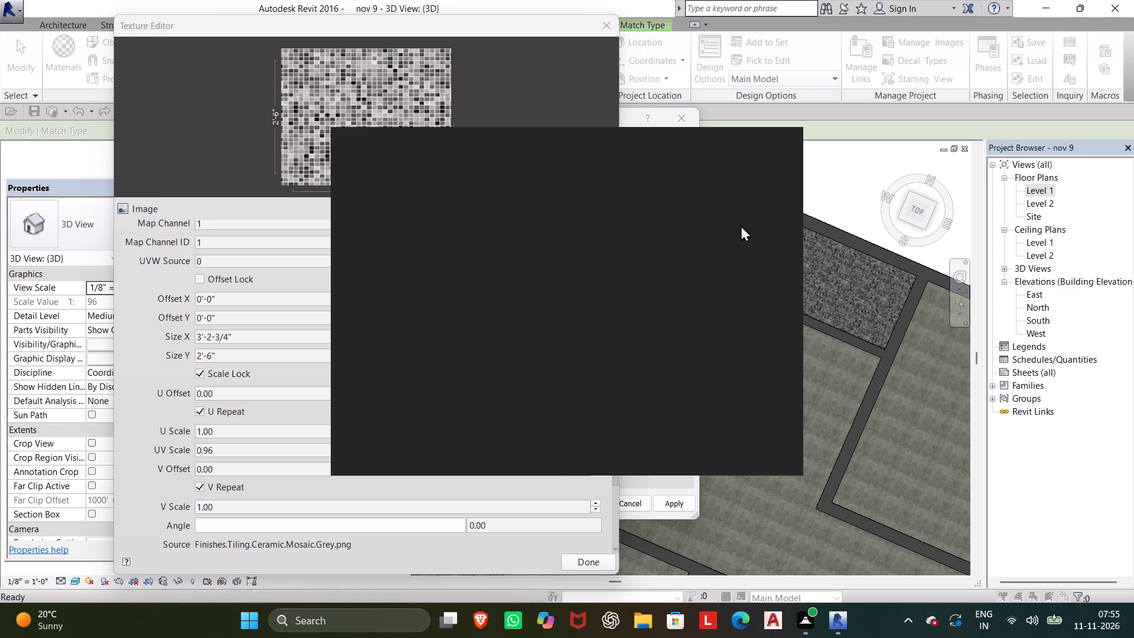
Set the mosaic texture's V Offset to 0.03, UV Scale to 0.86 and U Scale to 0.99.
scroll(213, 469, "down", 3)
middle_click(216, 464)
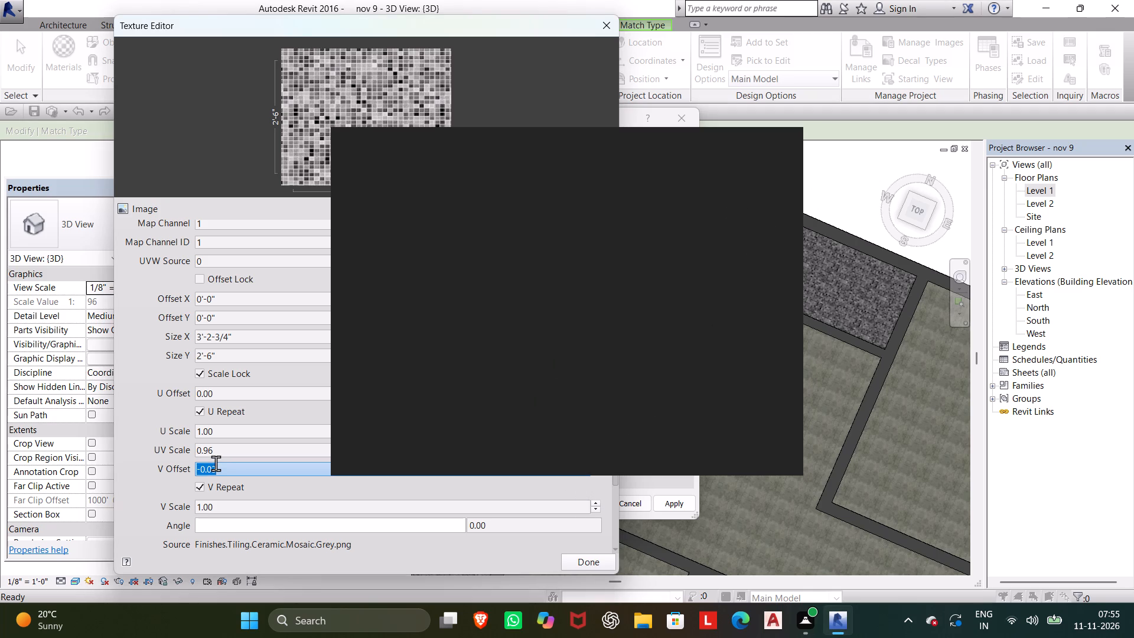
scroll(216, 463, "up", 10)
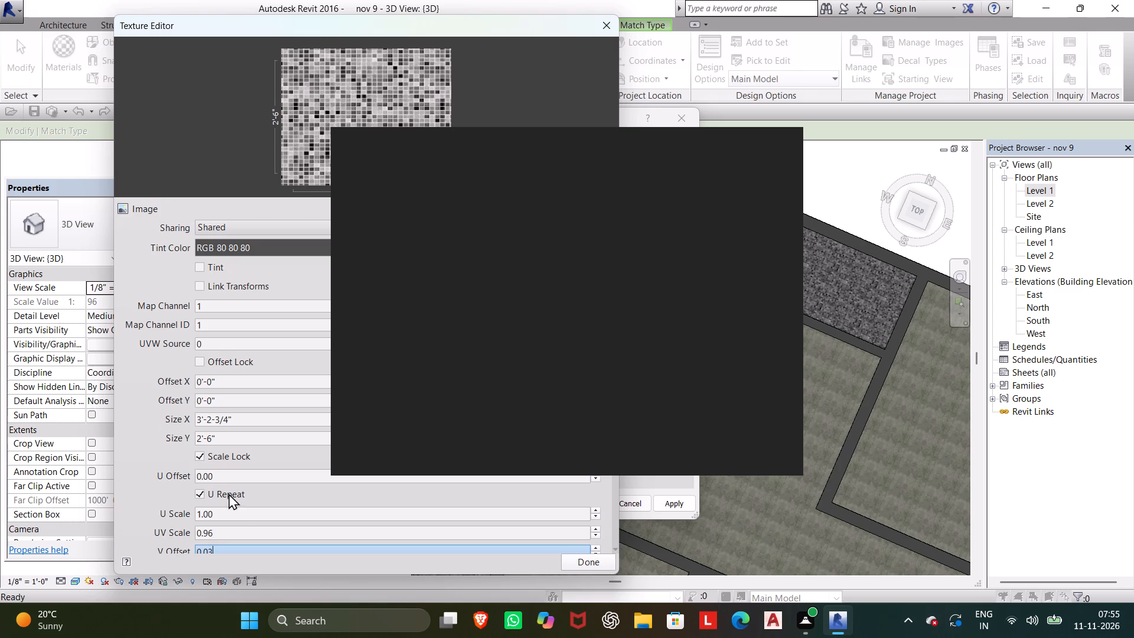
scroll(265, 530, "down", 6)
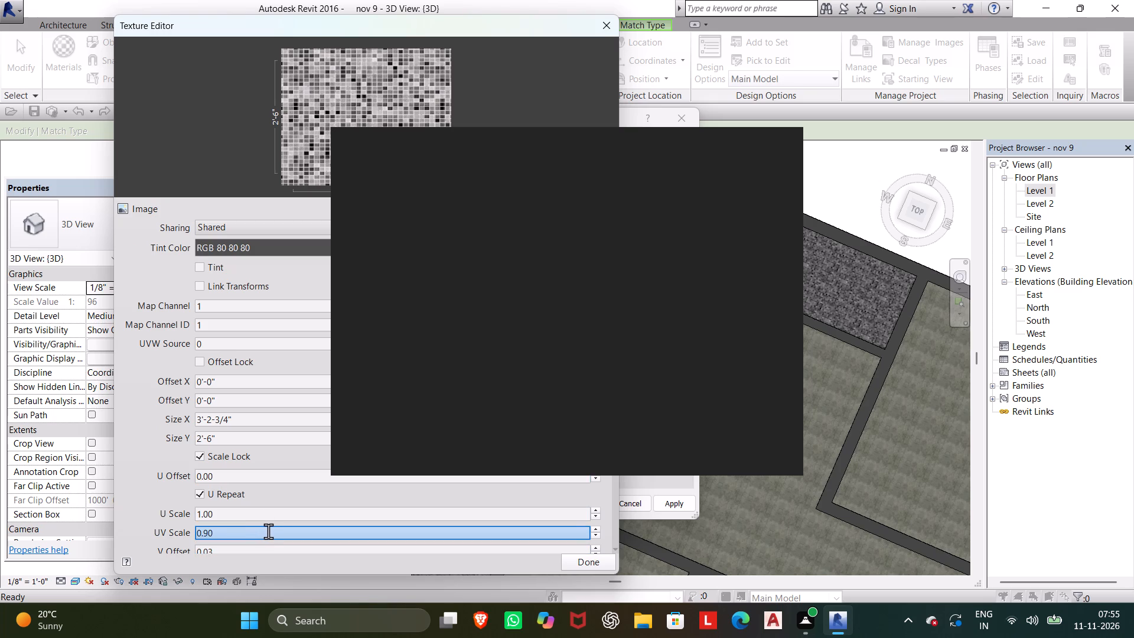
scroll(269, 531, "down", 7)
scroll(274, 531, "up", 3)
scroll(246, 508, "down", 2)
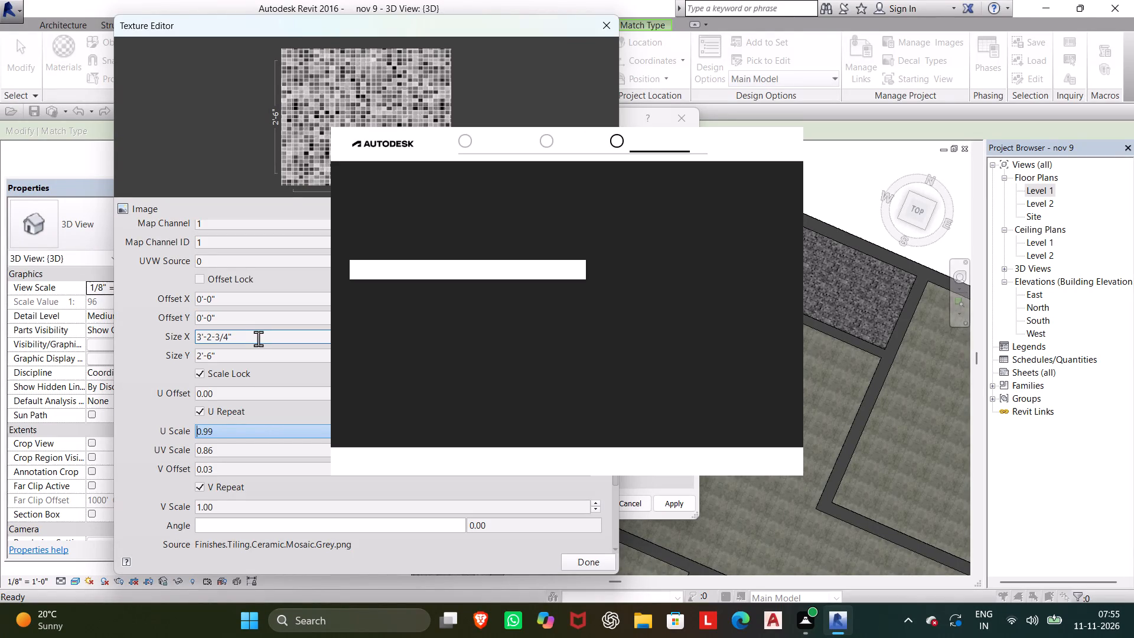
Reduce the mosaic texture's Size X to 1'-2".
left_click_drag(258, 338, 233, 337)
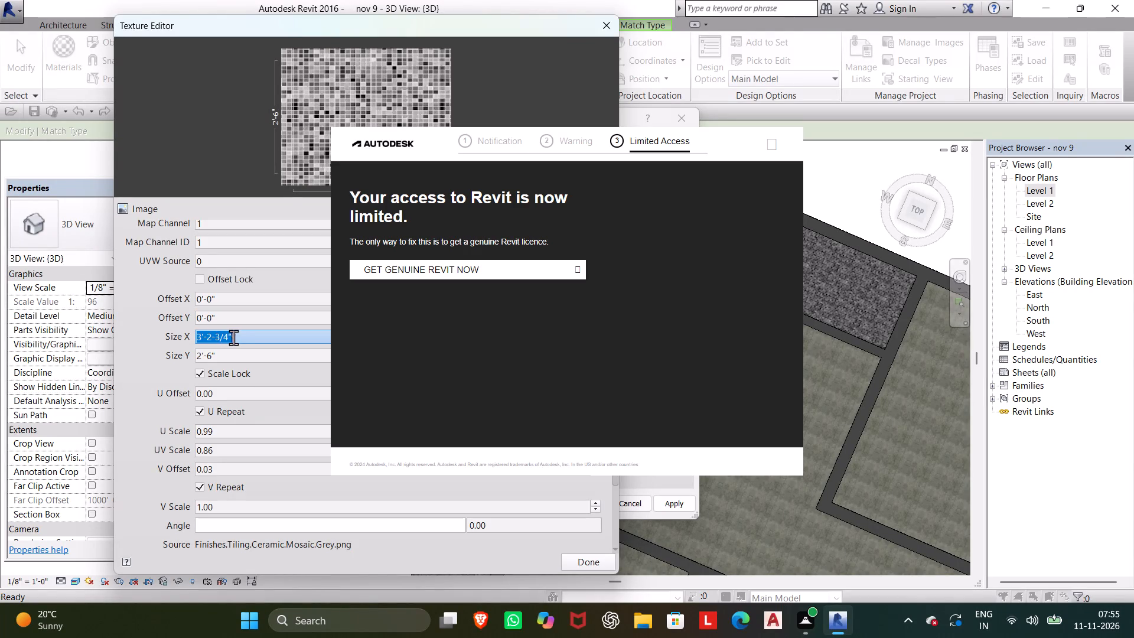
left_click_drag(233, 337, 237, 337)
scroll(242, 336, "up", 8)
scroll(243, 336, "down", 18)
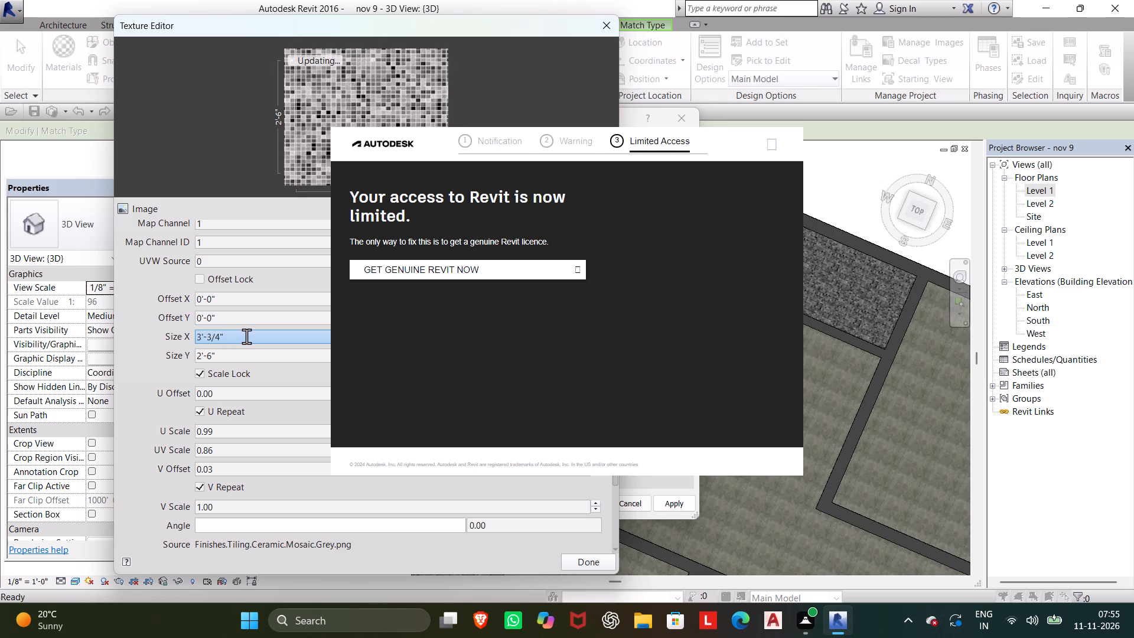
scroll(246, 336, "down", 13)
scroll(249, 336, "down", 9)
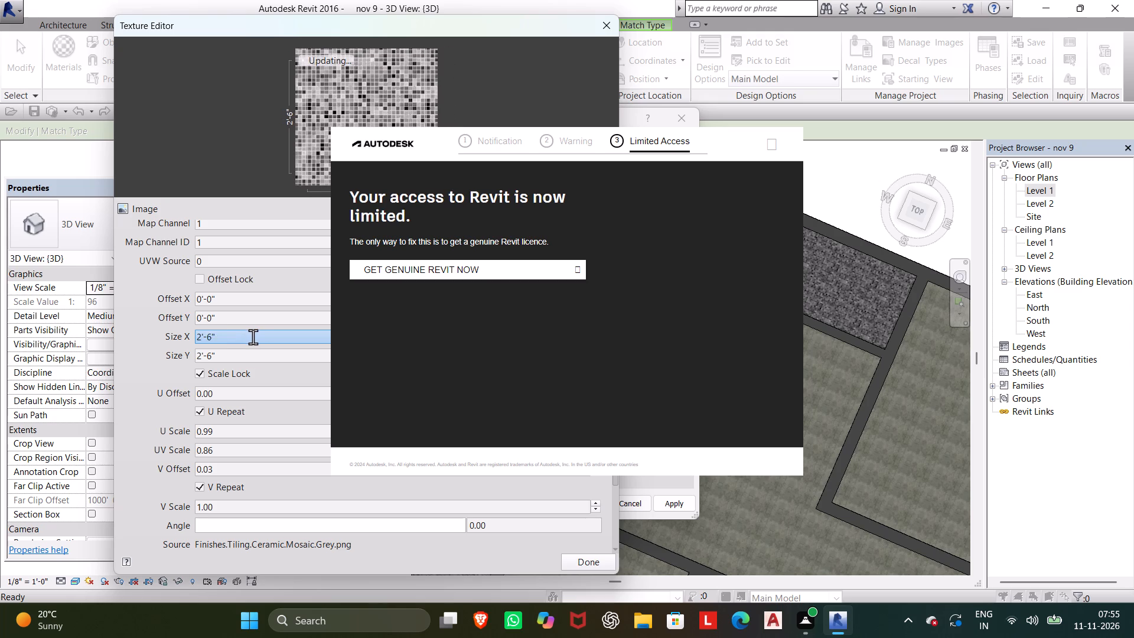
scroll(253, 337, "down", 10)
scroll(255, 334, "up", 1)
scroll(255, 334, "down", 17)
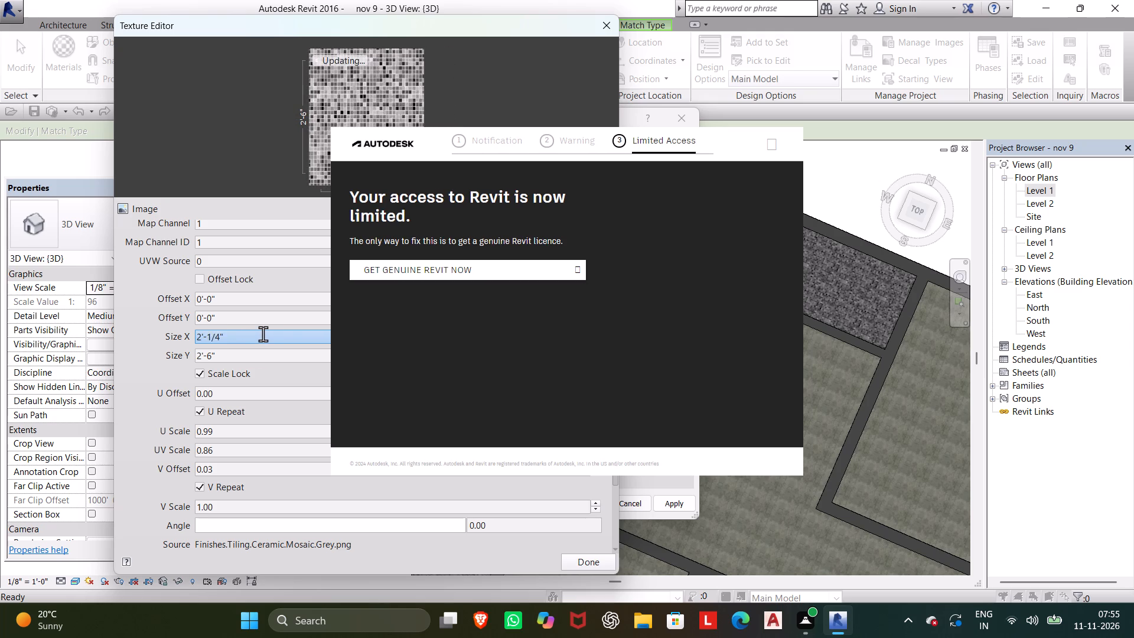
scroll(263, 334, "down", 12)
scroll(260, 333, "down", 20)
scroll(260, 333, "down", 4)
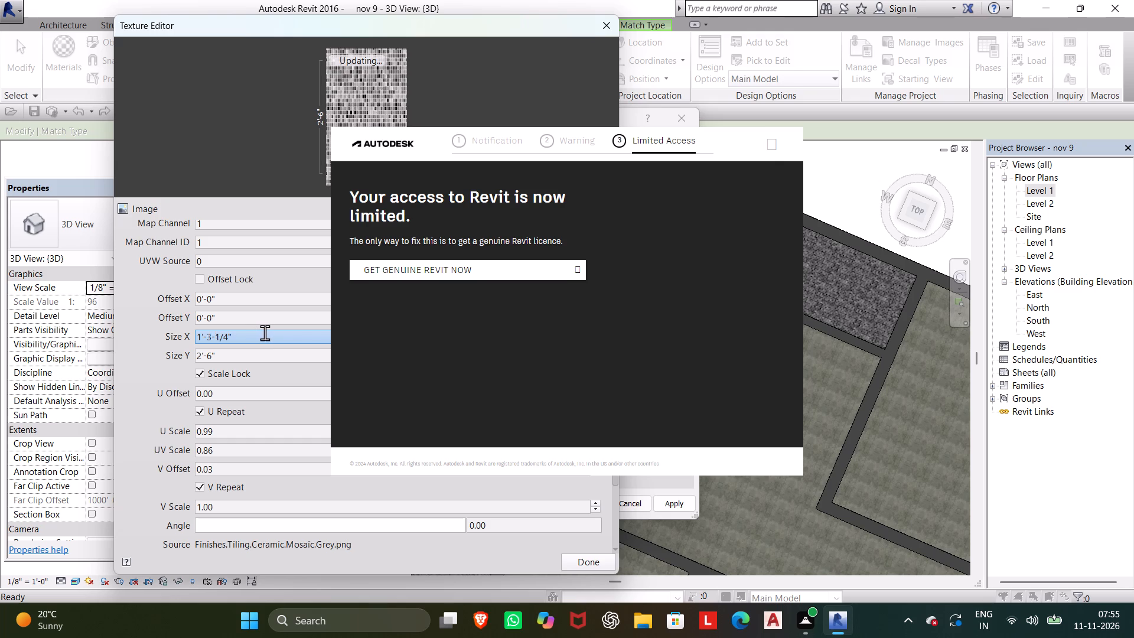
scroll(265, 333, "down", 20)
Set the mosaic texture's U Scale to 1.13.
scroll(284, 327, "down", 10)
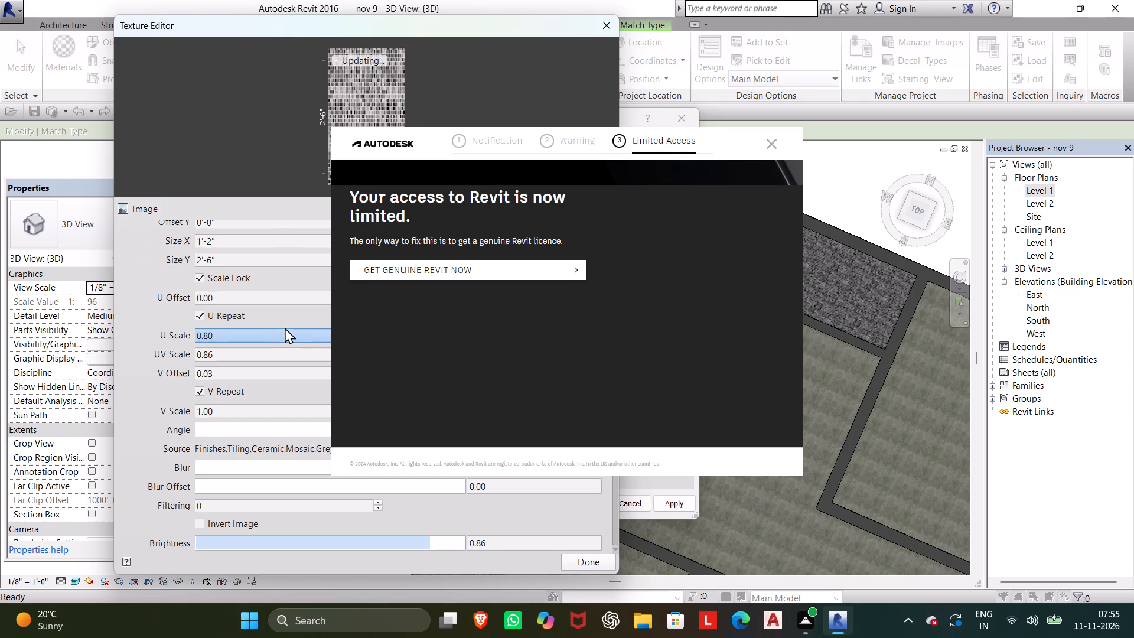
scroll(285, 327, "down", 8)
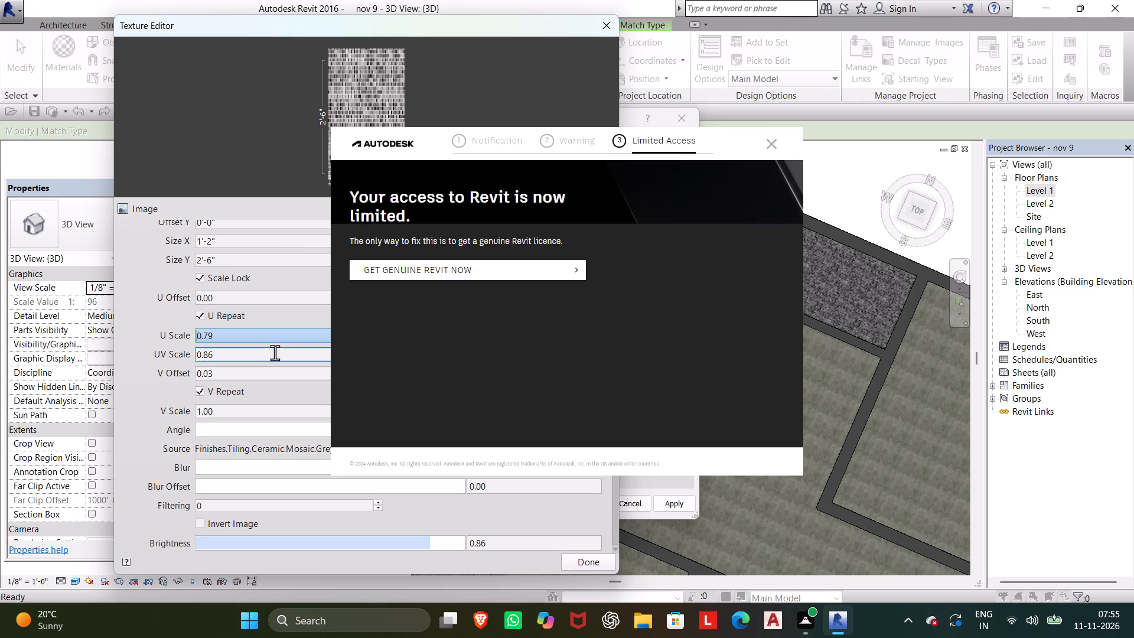
left_click(273, 360)
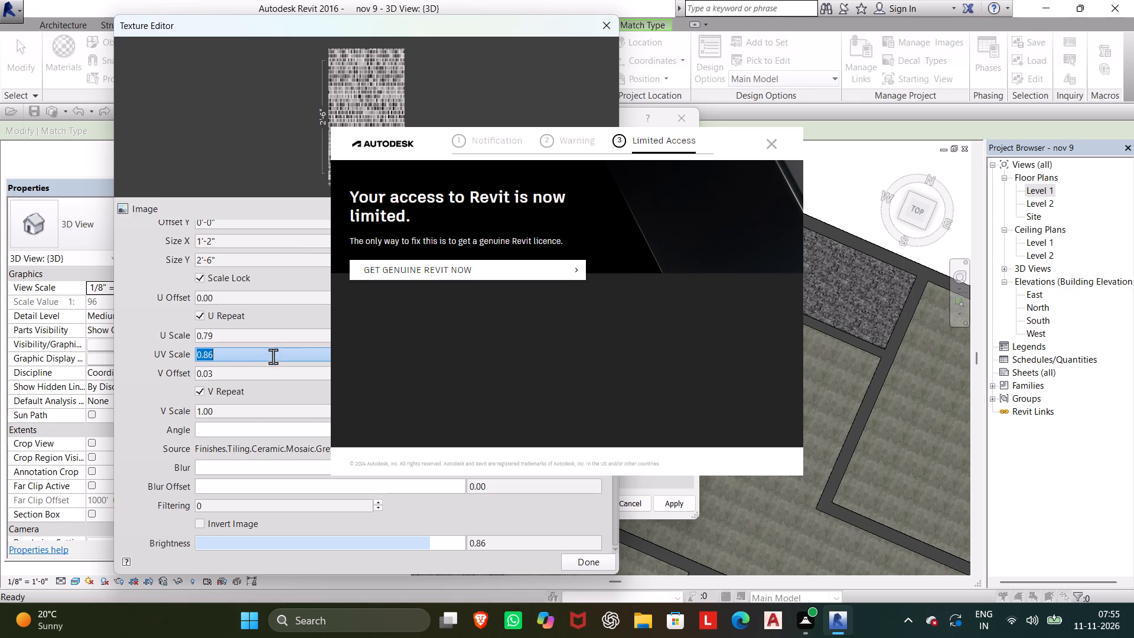
scroll(265, 337, "up", 3)
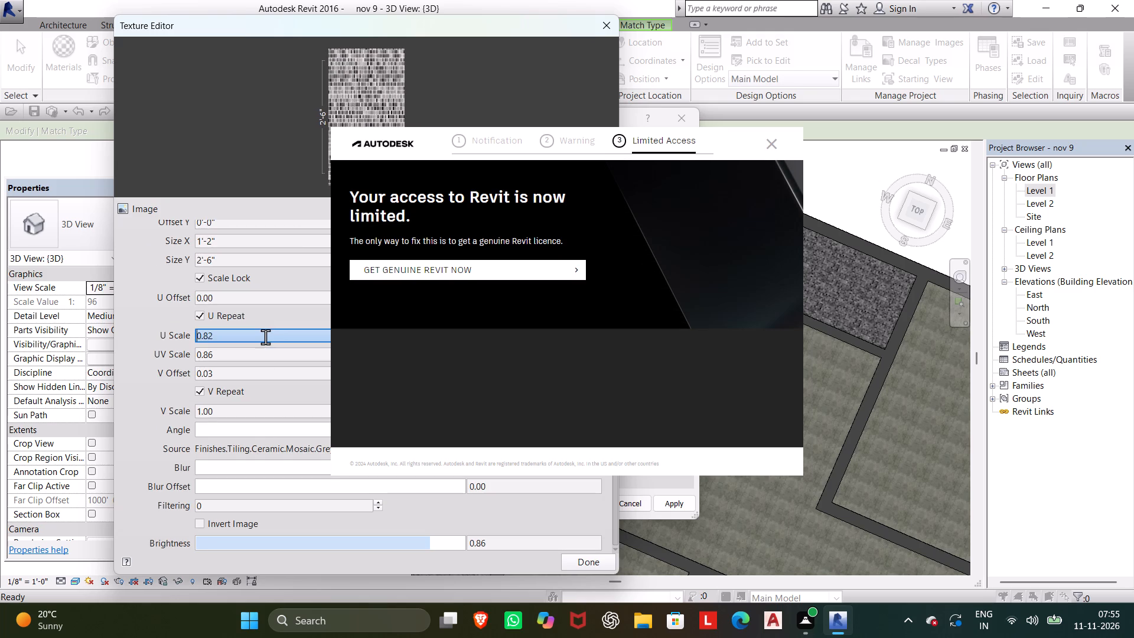
scroll(265, 337, "up", 19)
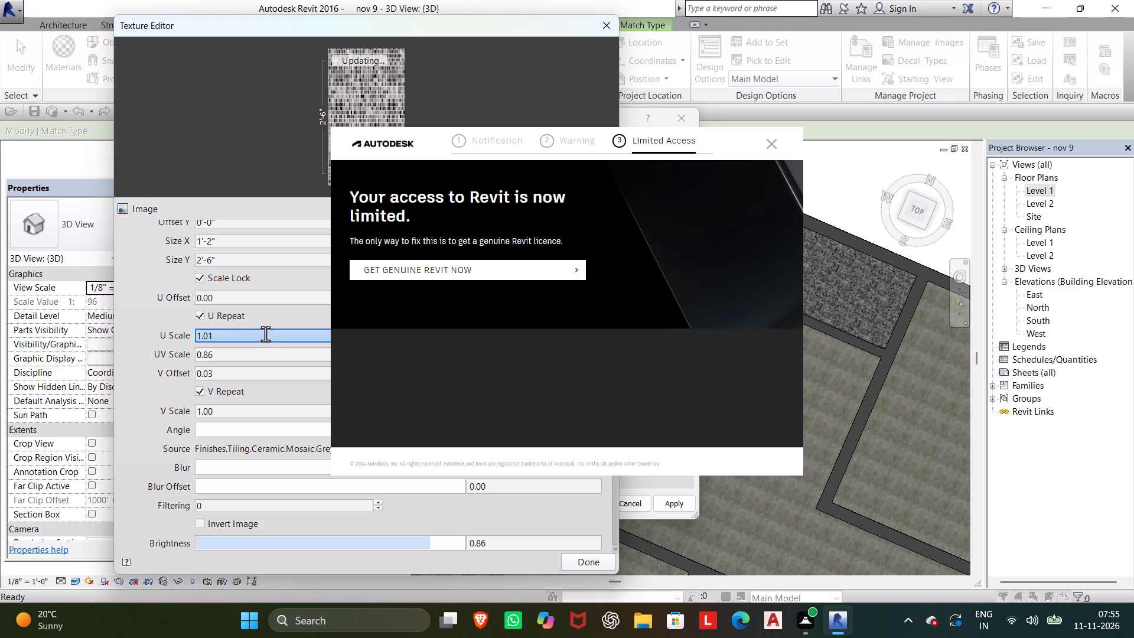
scroll(265, 334, "up", 17)
Set the mosaic texture's Size X to 1'-8" and its Map Channel ID to 10.
scroll(250, 323, "up", 7)
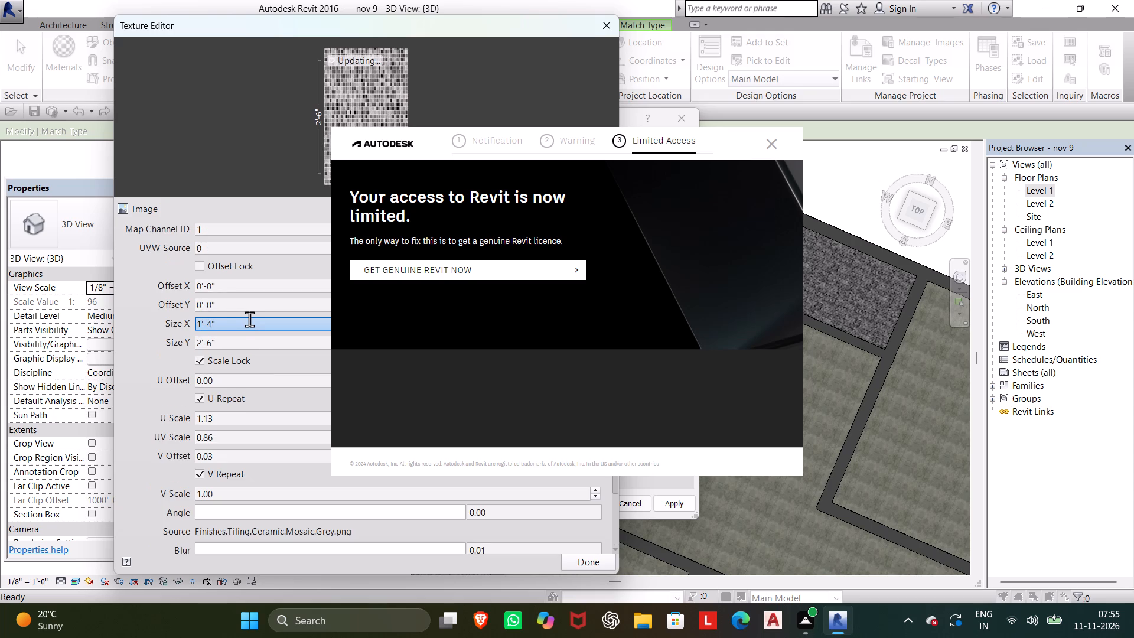
scroll(249, 319, "up", 20)
scroll(234, 311, "up", 3)
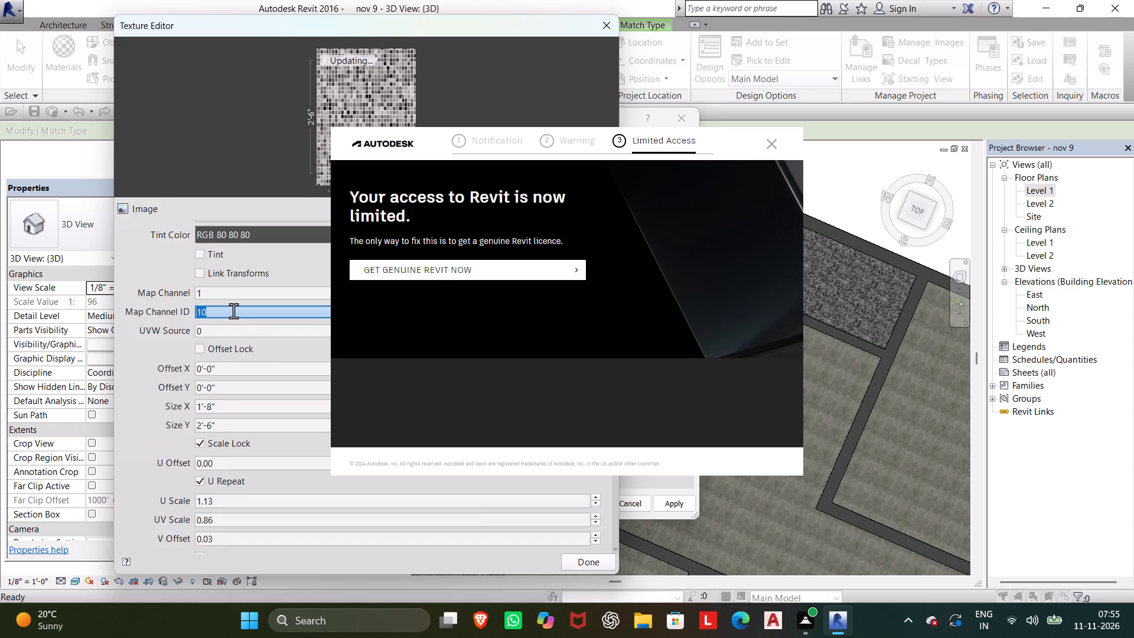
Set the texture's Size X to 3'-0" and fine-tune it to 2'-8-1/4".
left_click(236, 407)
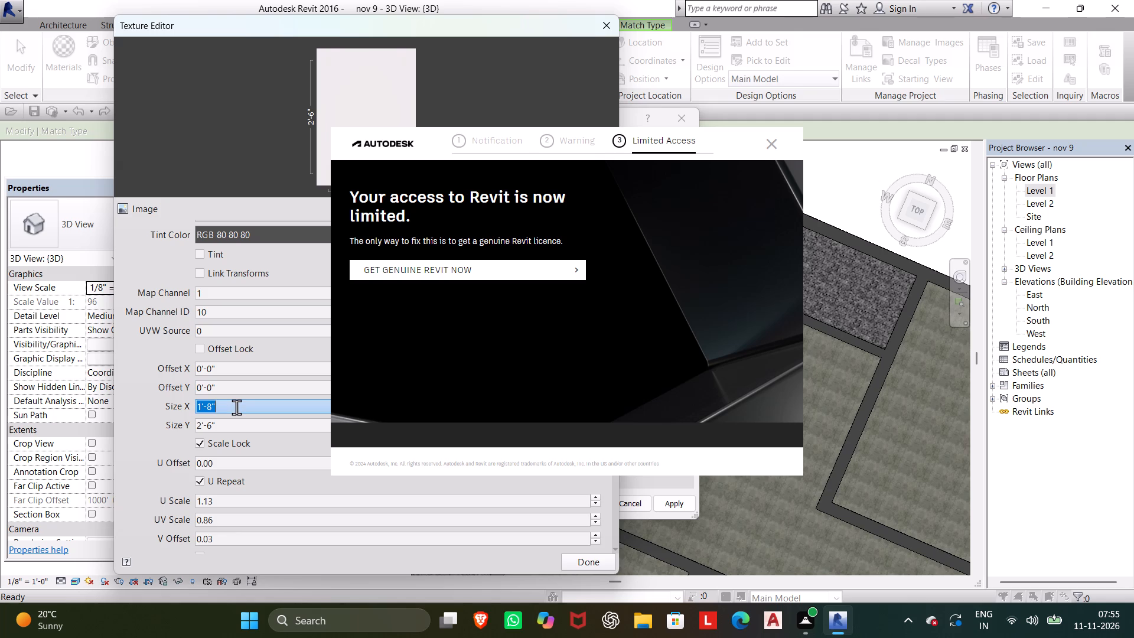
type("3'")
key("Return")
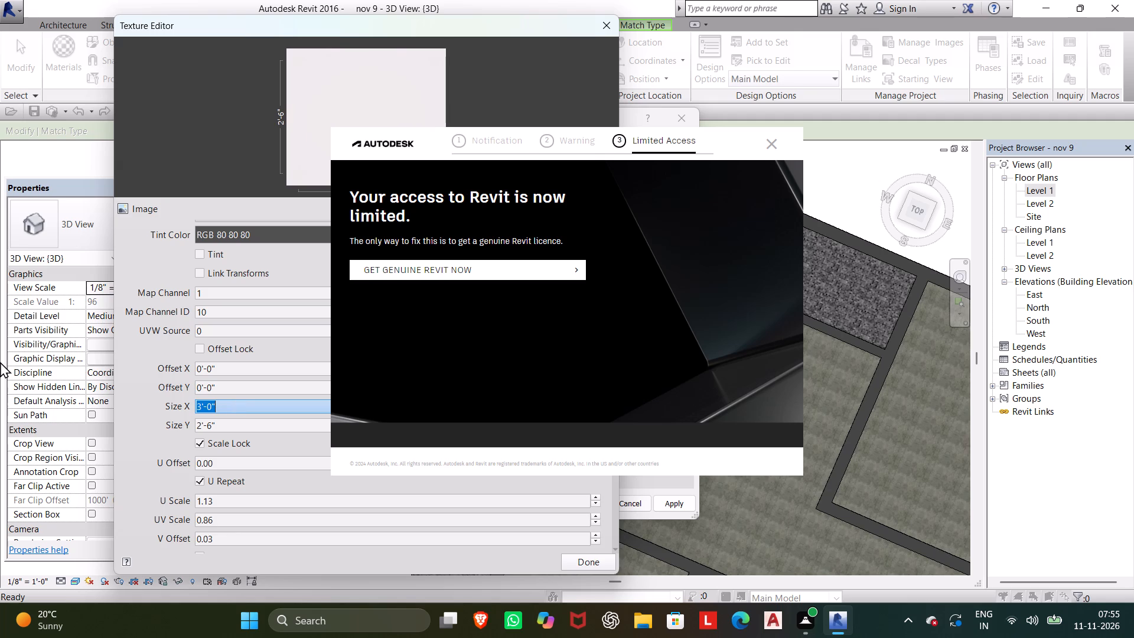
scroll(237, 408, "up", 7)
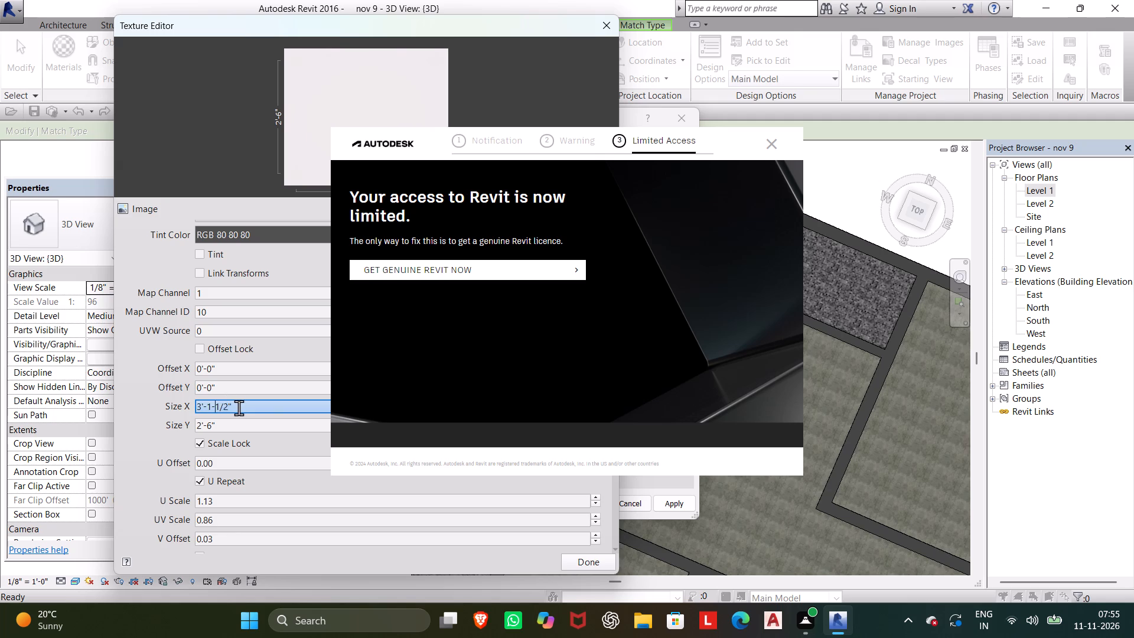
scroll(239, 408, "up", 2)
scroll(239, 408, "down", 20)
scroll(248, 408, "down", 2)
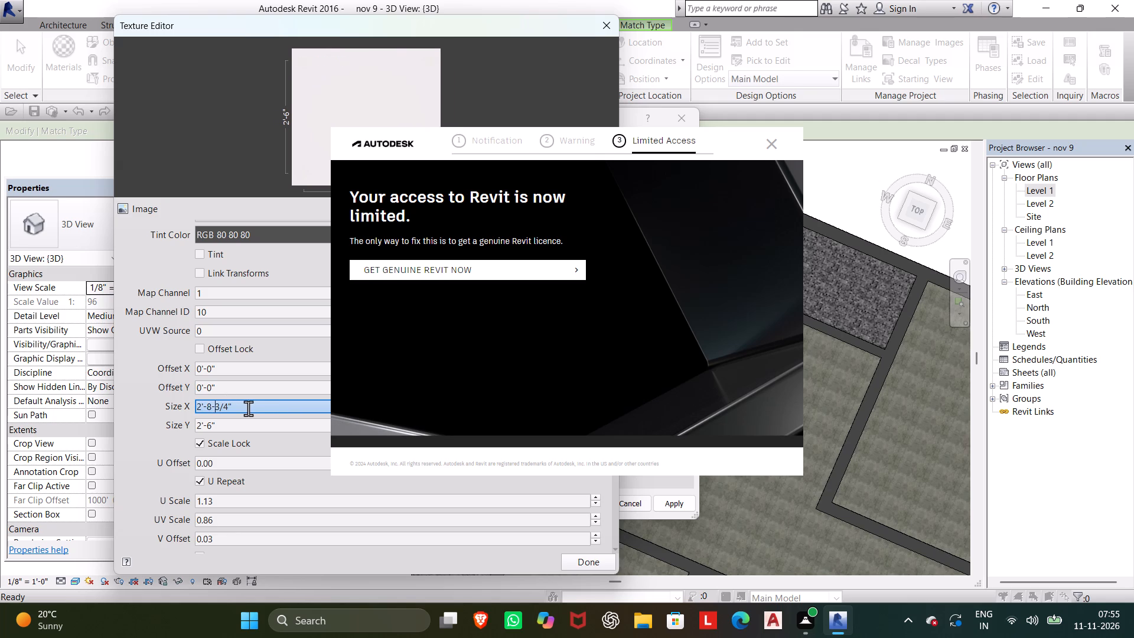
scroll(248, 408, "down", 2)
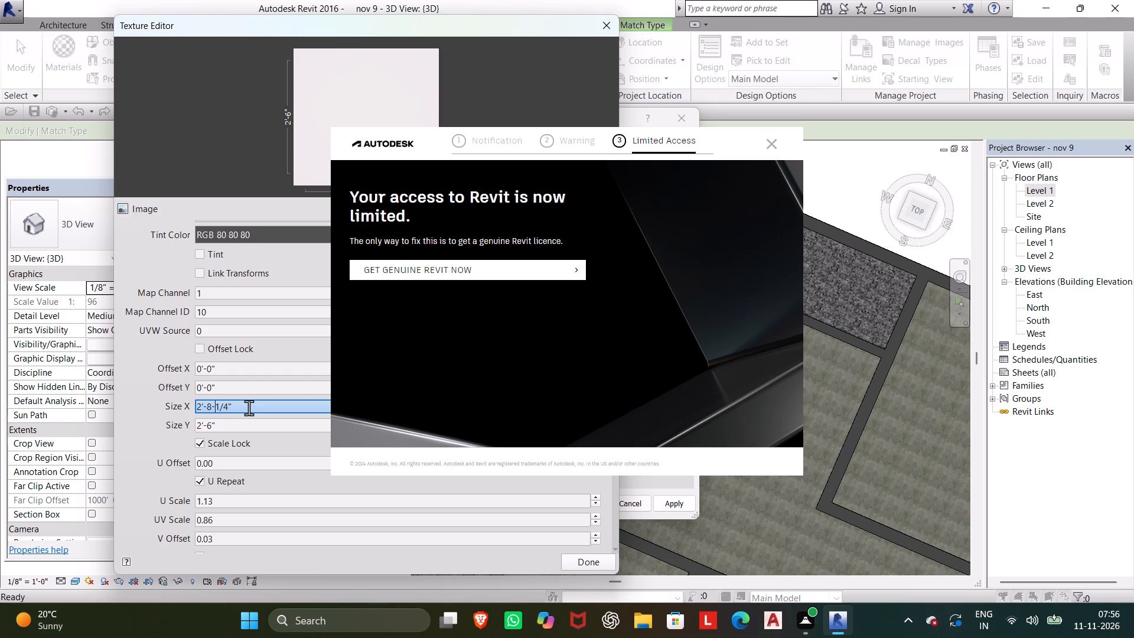
Dismiss the Autodesk licence notice, finish the texture edit and apply the changes to "tlis for out side".
left_click(771, 142)
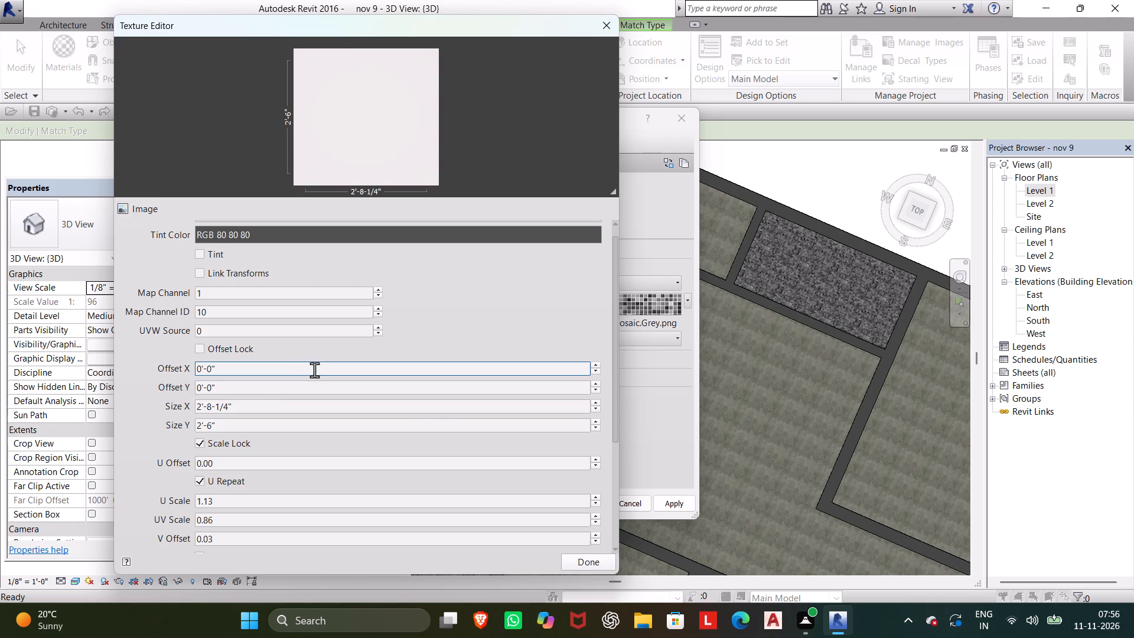
left_click(595, 563)
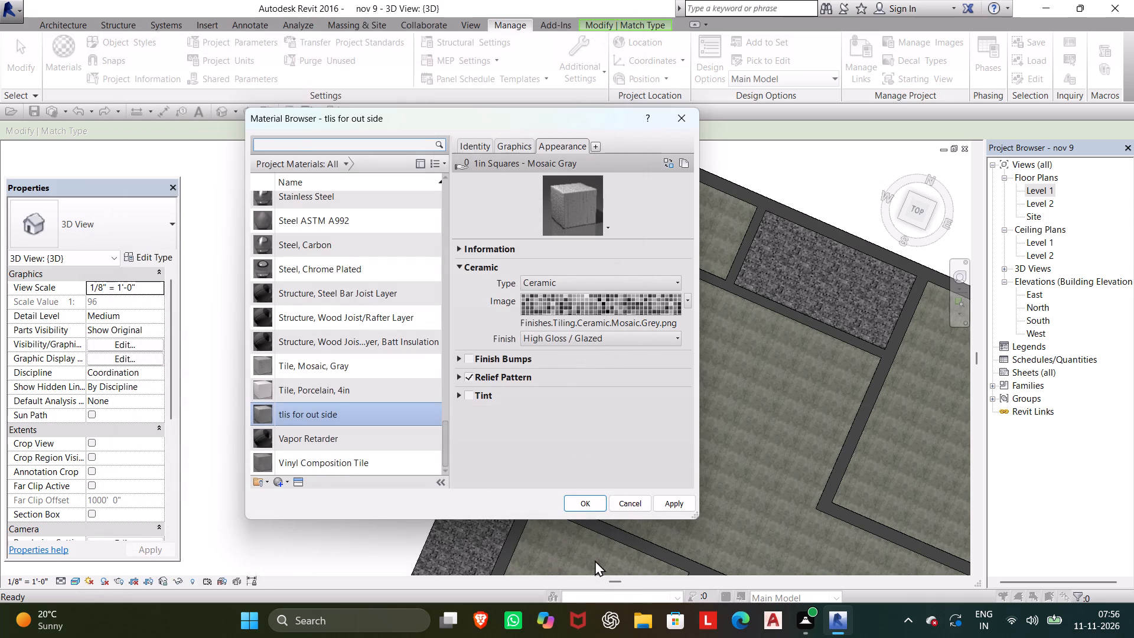
left_click(664, 499)
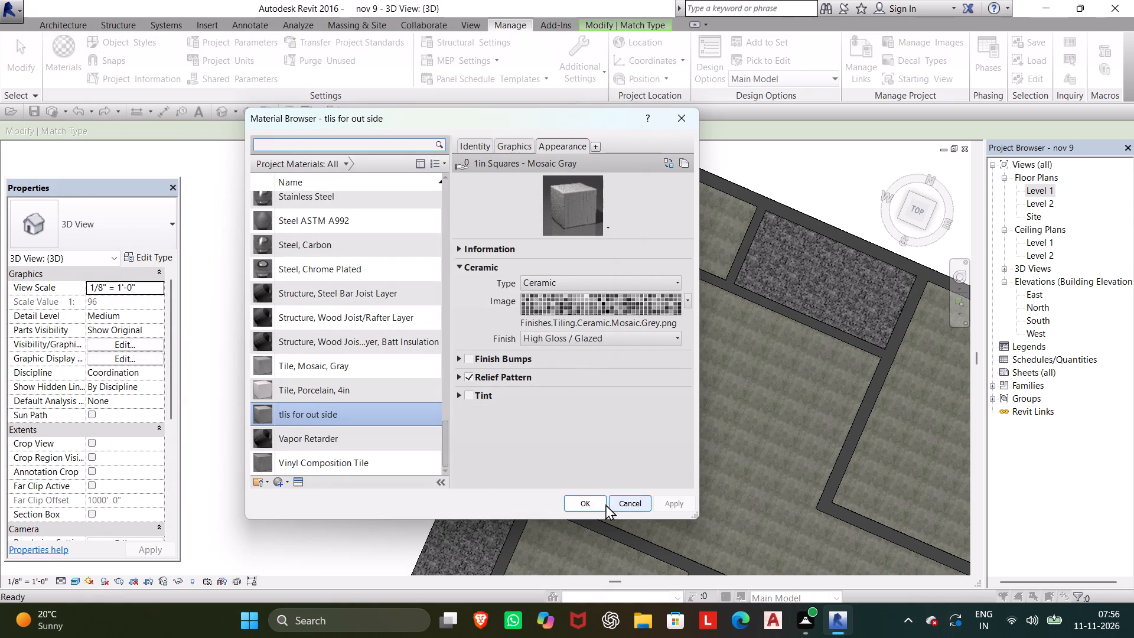
Reopen the ceramic image texture of "tlis for out side" and set its Size X to 1'-0".
left_click(664, 307)
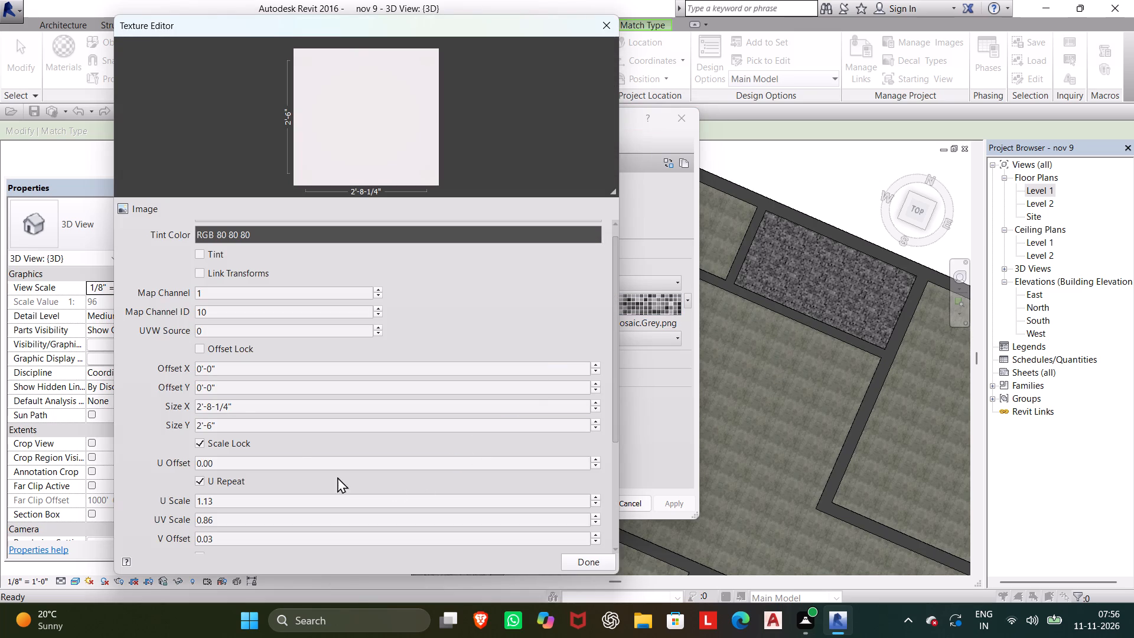
left_click_drag(263, 405, 235, 411)
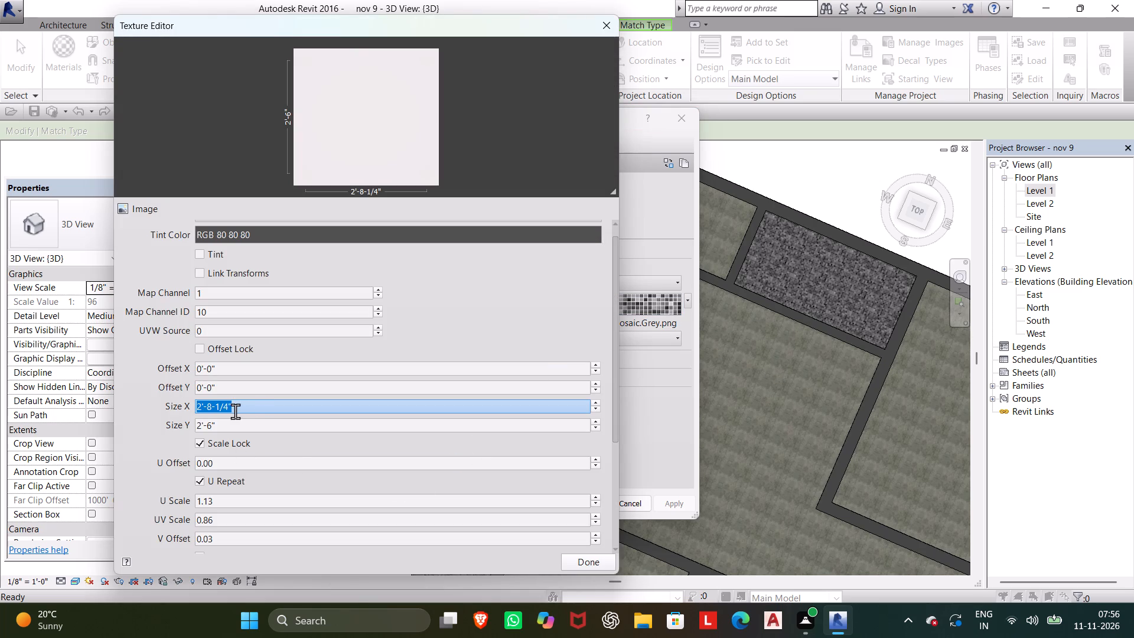
left_click_drag(235, 411, 250, 411)
key("1")
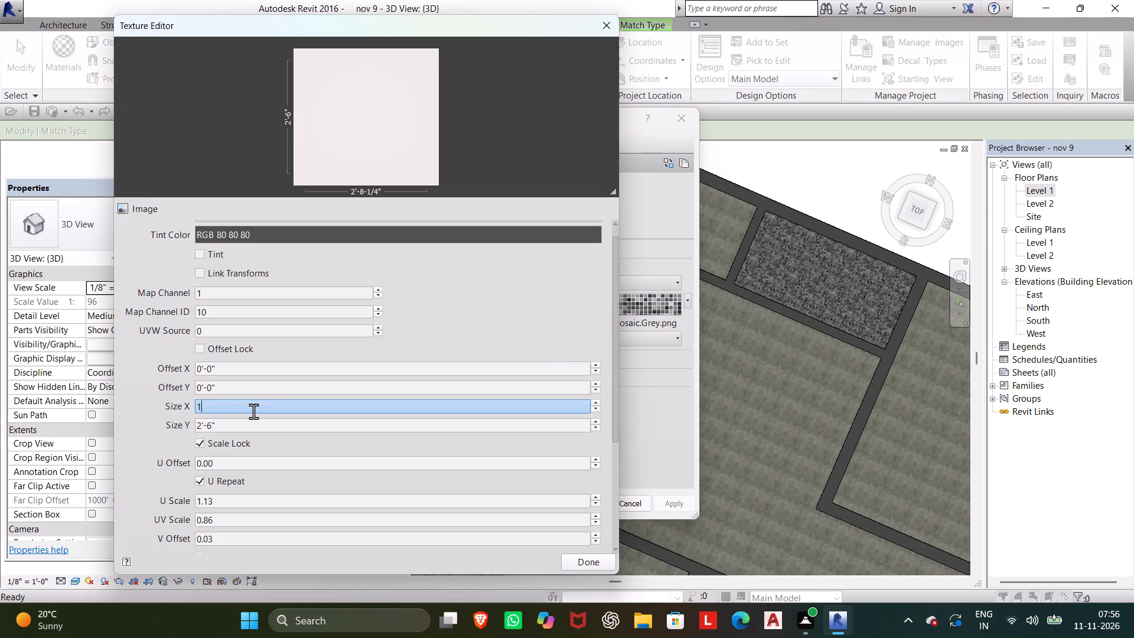
type("''")
key("BackSpace")
key("Return")
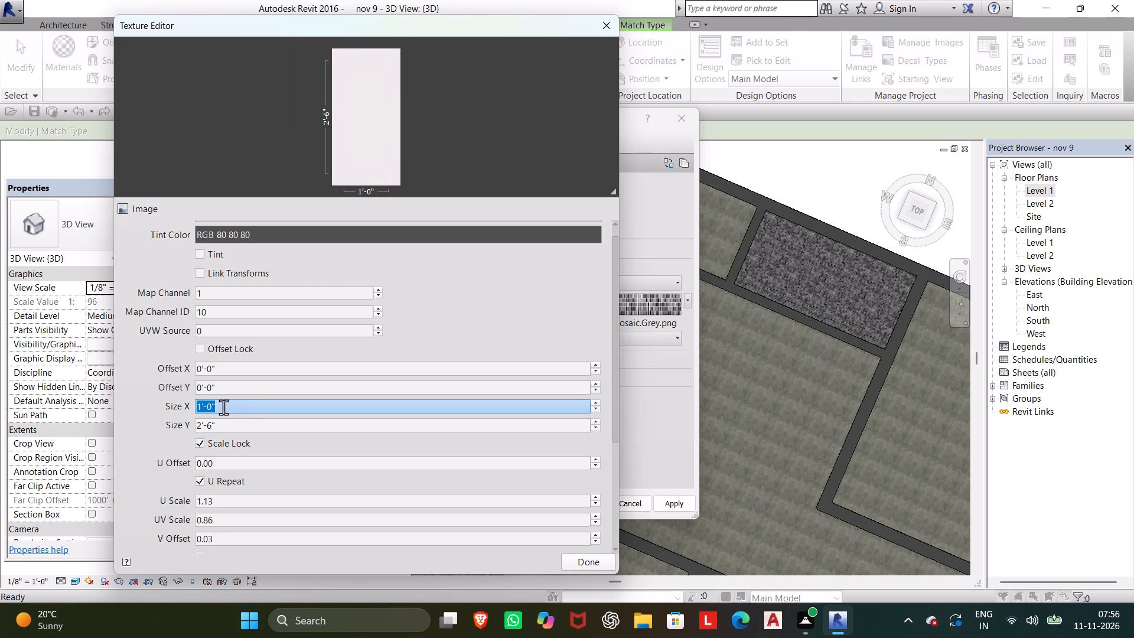
Set the mosaic texture's Size Y to 1'-0", finish the texture edit, and apply and accept the changes to "tlis for out side".
left_click(236, 432)
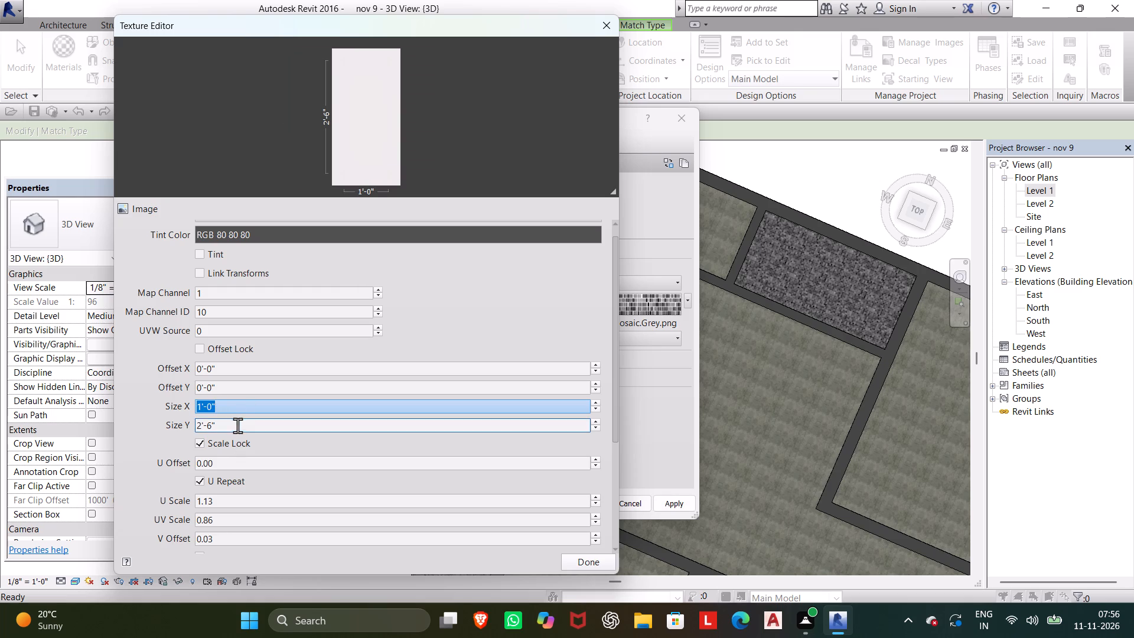
left_click(237, 425)
type("1'")
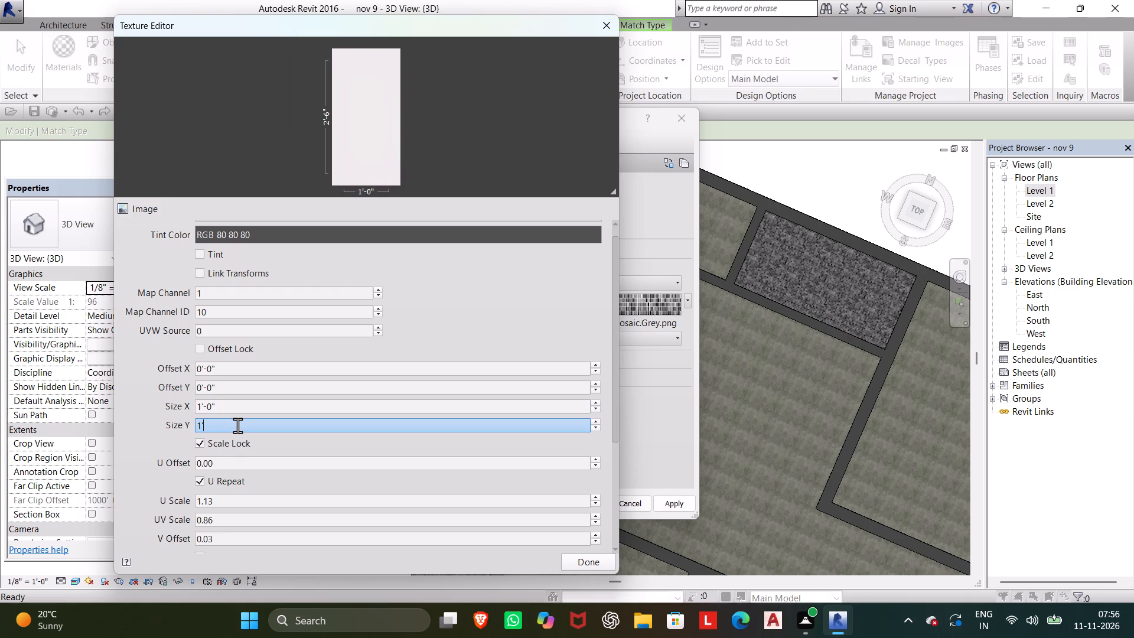
key("Return")
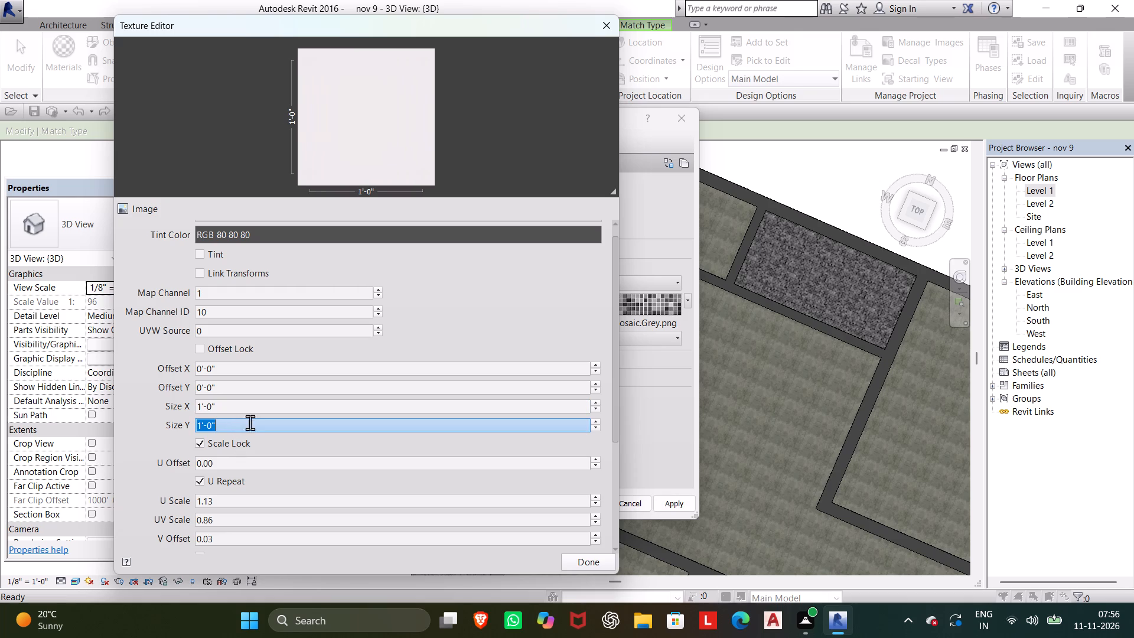
left_click(595, 558)
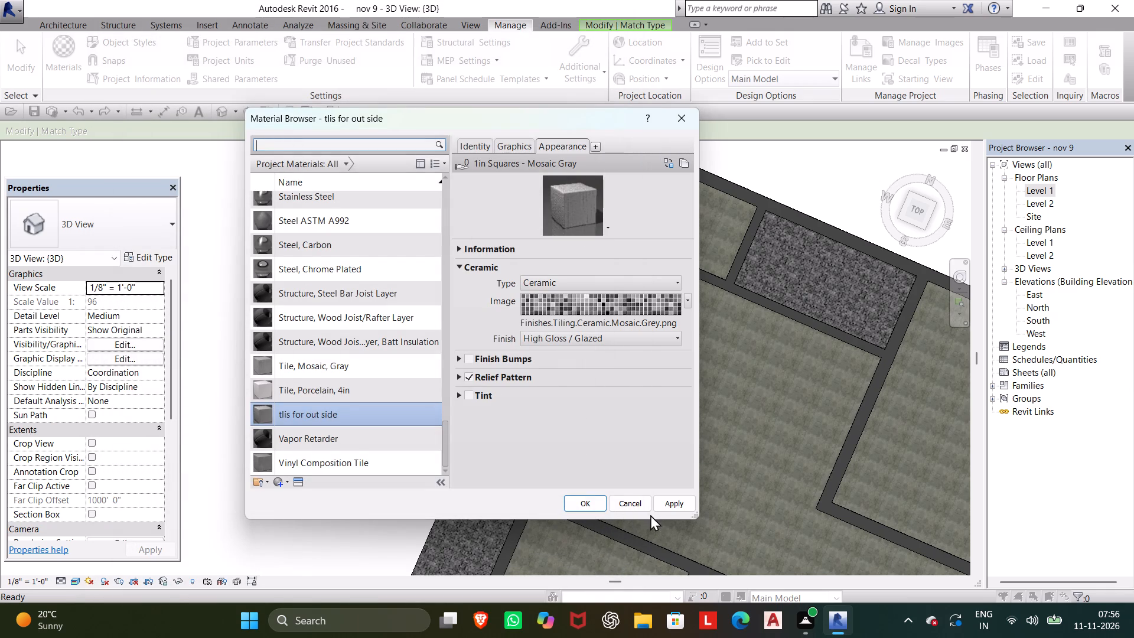
left_click(674, 500)
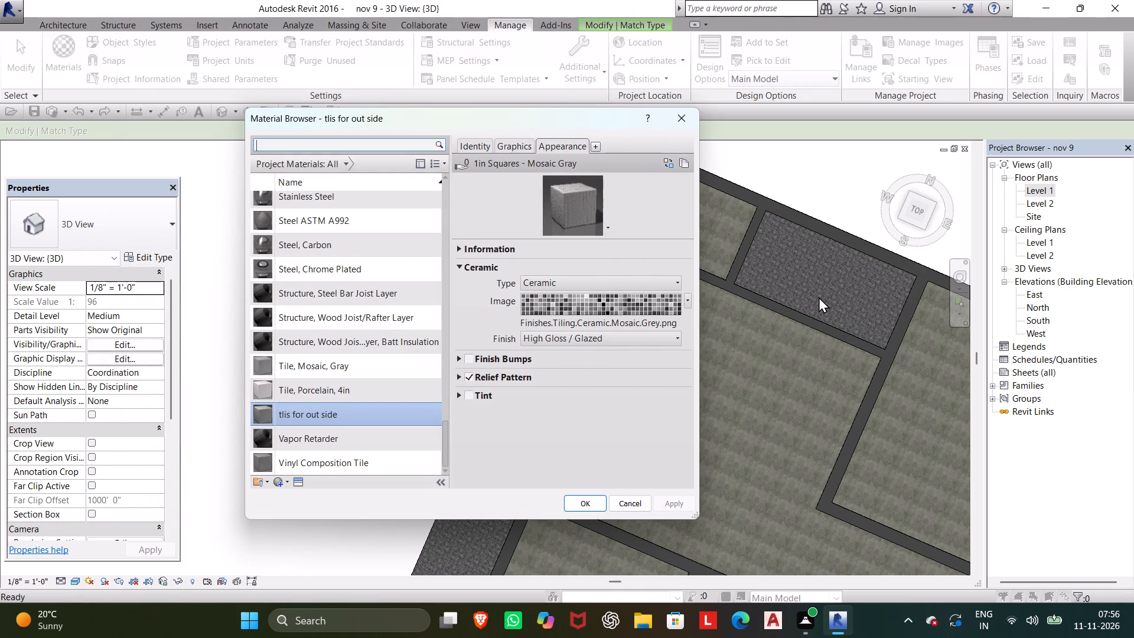
scroll(819, 295, "up", 6)
left_click(570, 507)
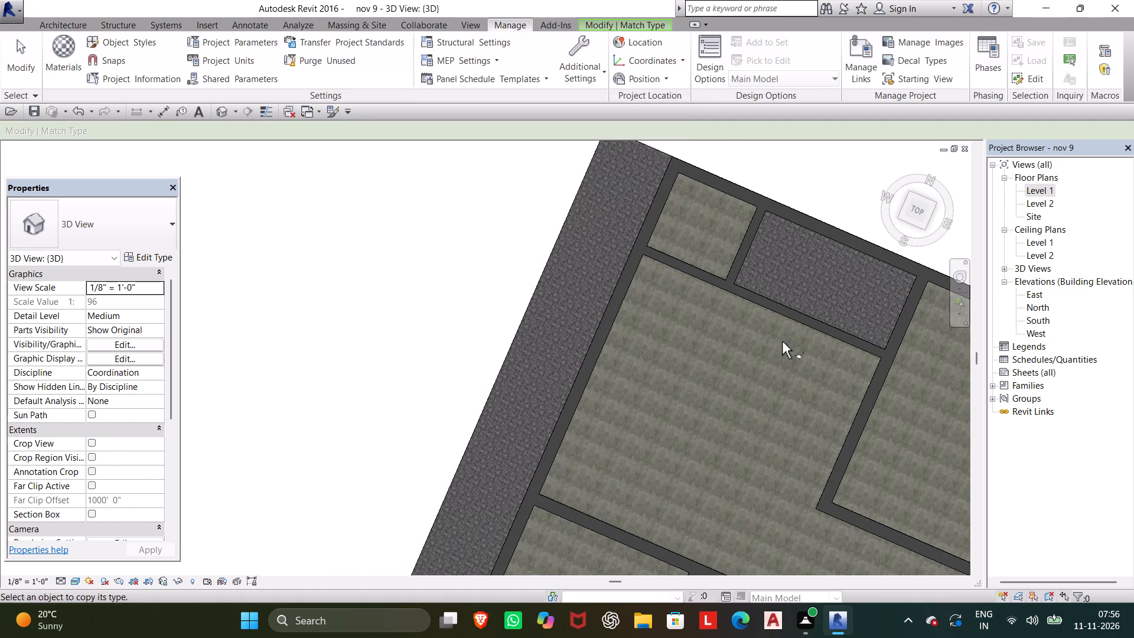
Inspect the resized mosaic tiles on the small northwest room's floor, and leave the Match Type command.
scroll(839, 269, "up", 12)
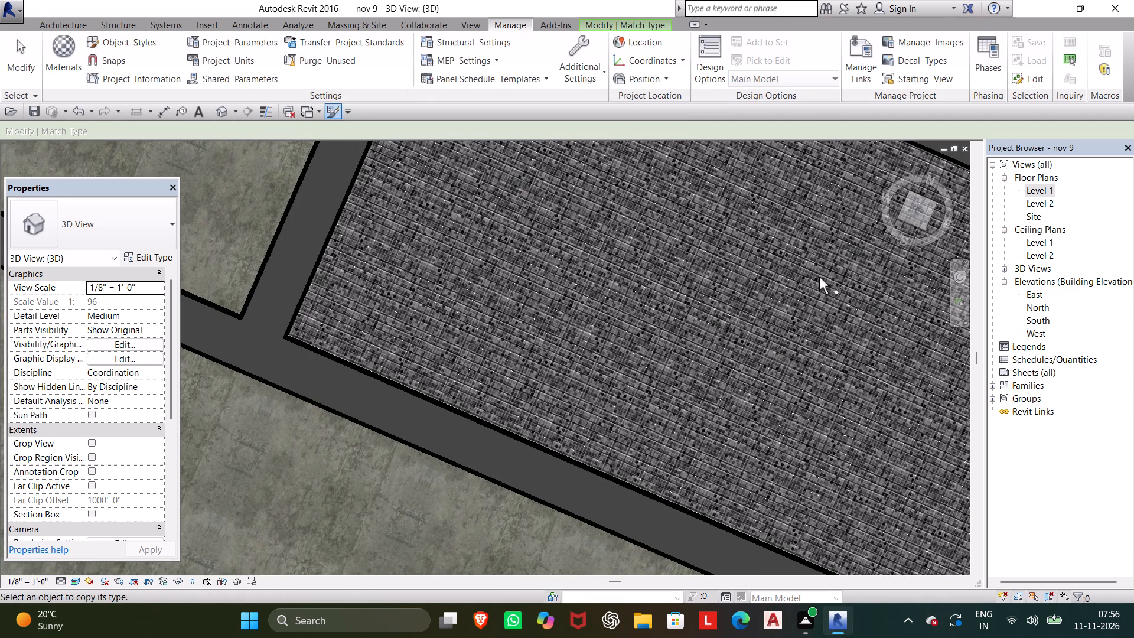
scroll(819, 279, "down", 4)
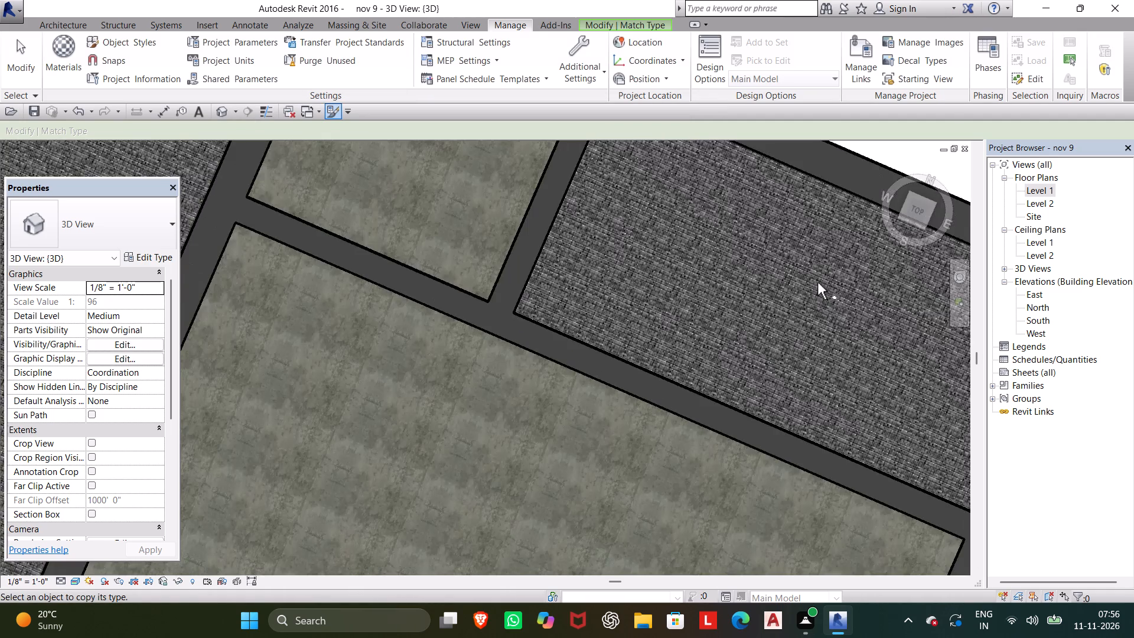
scroll(817, 285, "down", 4)
left_click(696, 284)
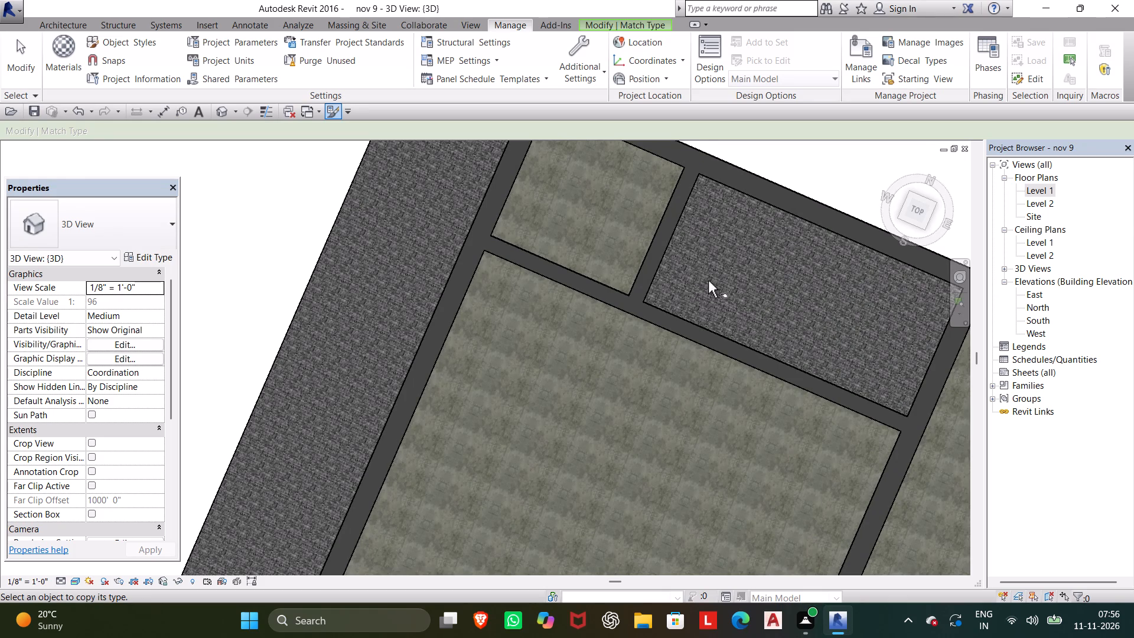
key("Escape")
key("Escape")
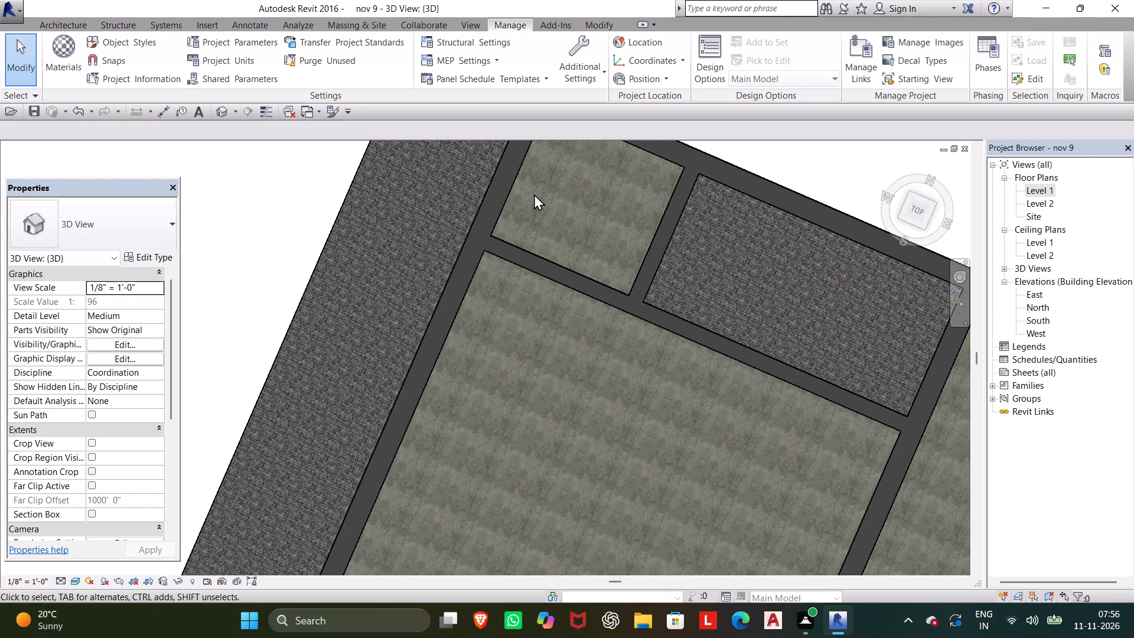
Reopen the material browser and look through the project materials for a suitable tile.
left_click(67, 41)
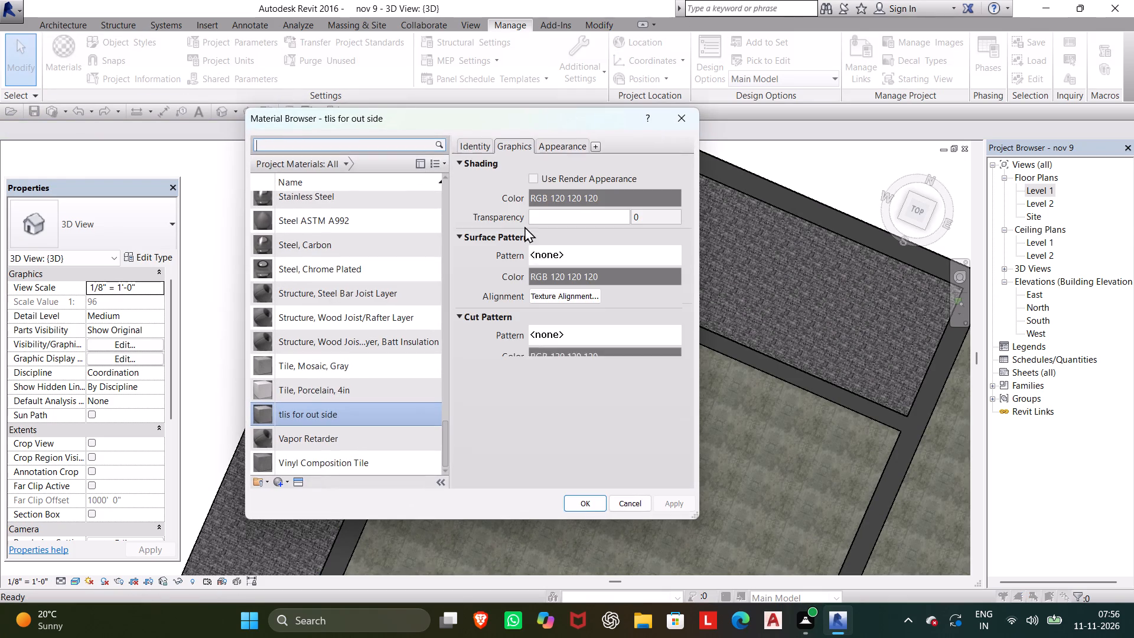
scroll(366, 362, "down", 4)
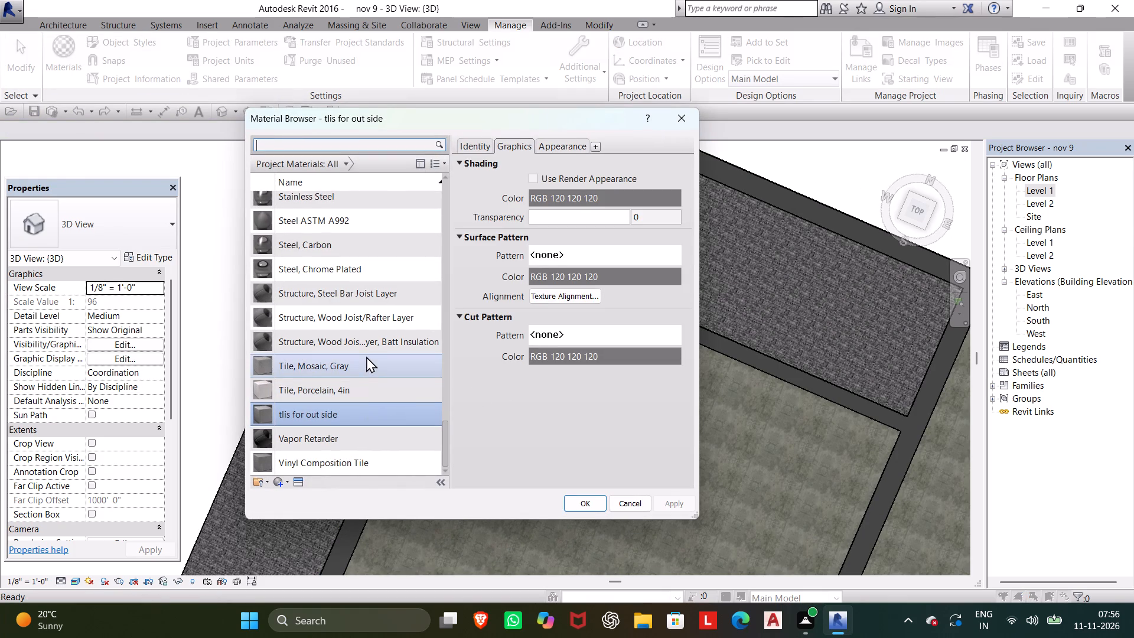
scroll(366, 356, "down", 20)
scroll(366, 356, "down", 4)
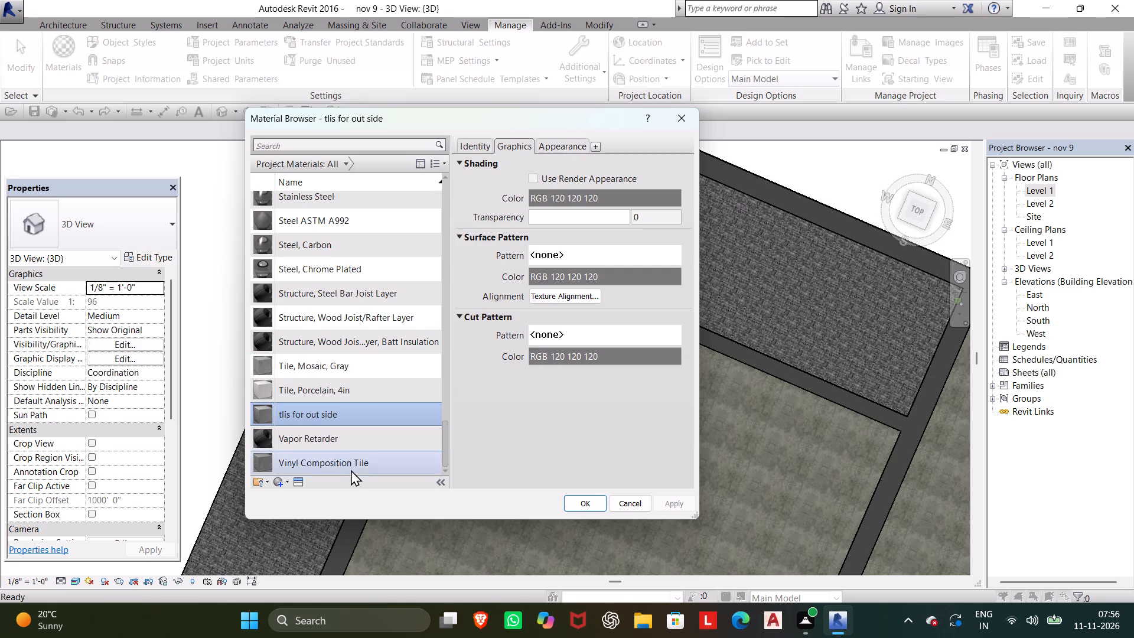
scroll(353, 450, "down", 6)
scroll(360, 438, "up", 8)
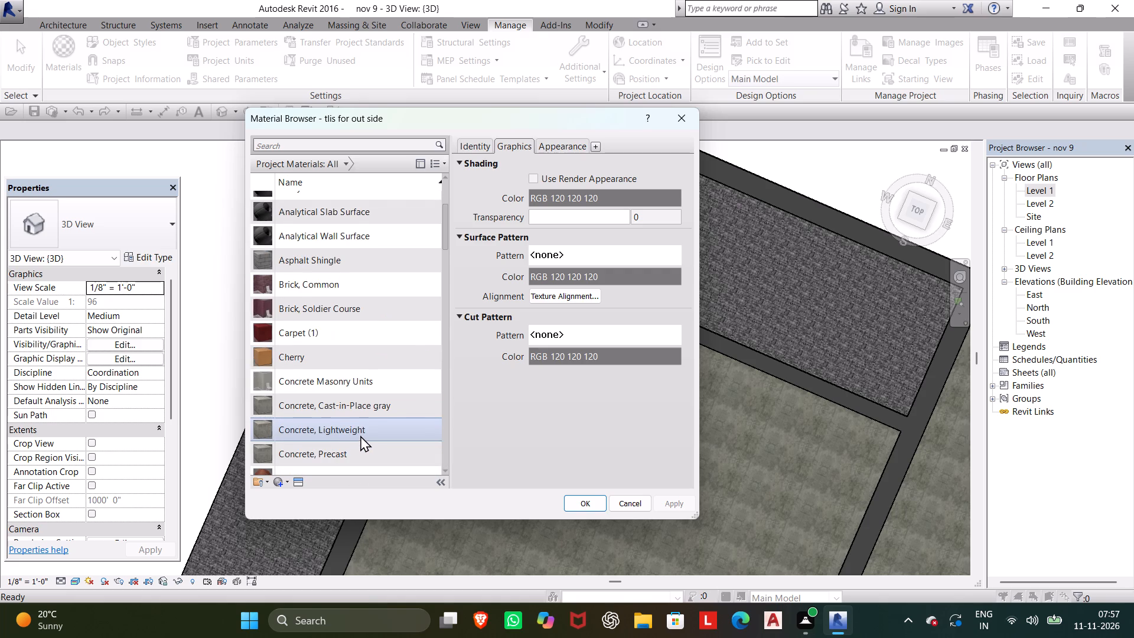
scroll(360, 430, "up", 9)
scroll(369, 362, "down", 4)
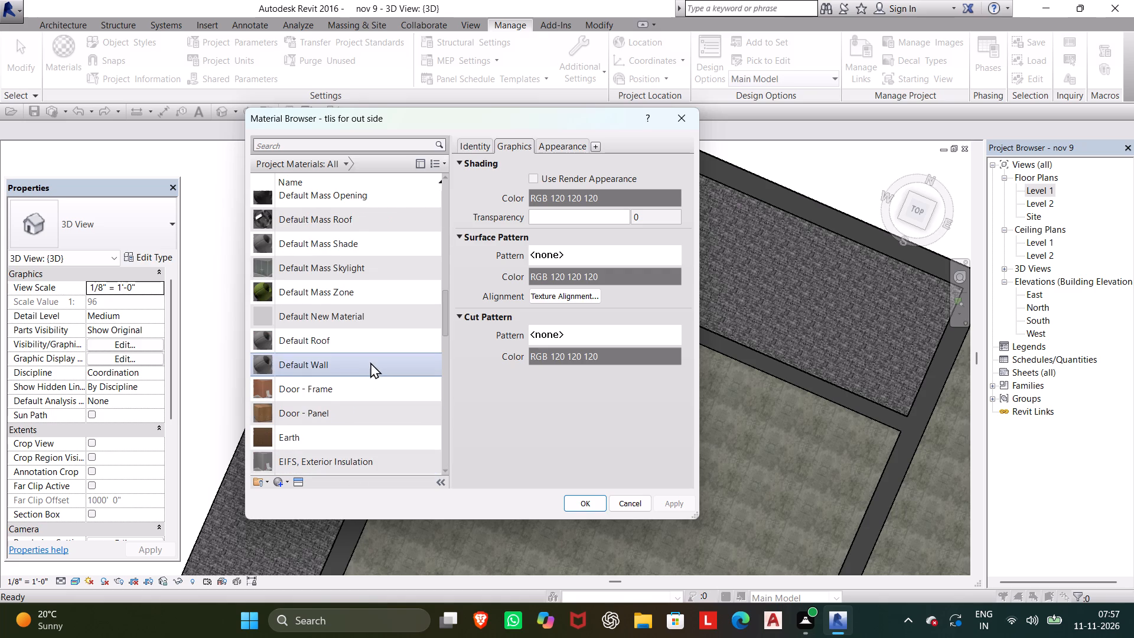
scroll(370, 358, "down", 8)
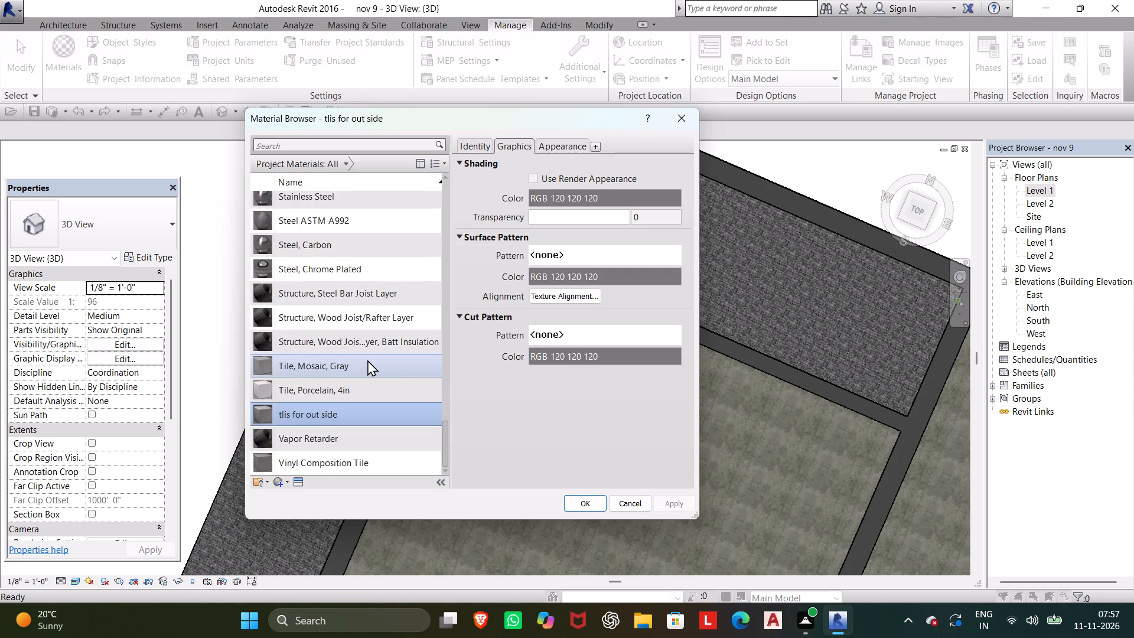
scroll(366, 360, "down", 8)
scroll(364, 374, "up", 2)
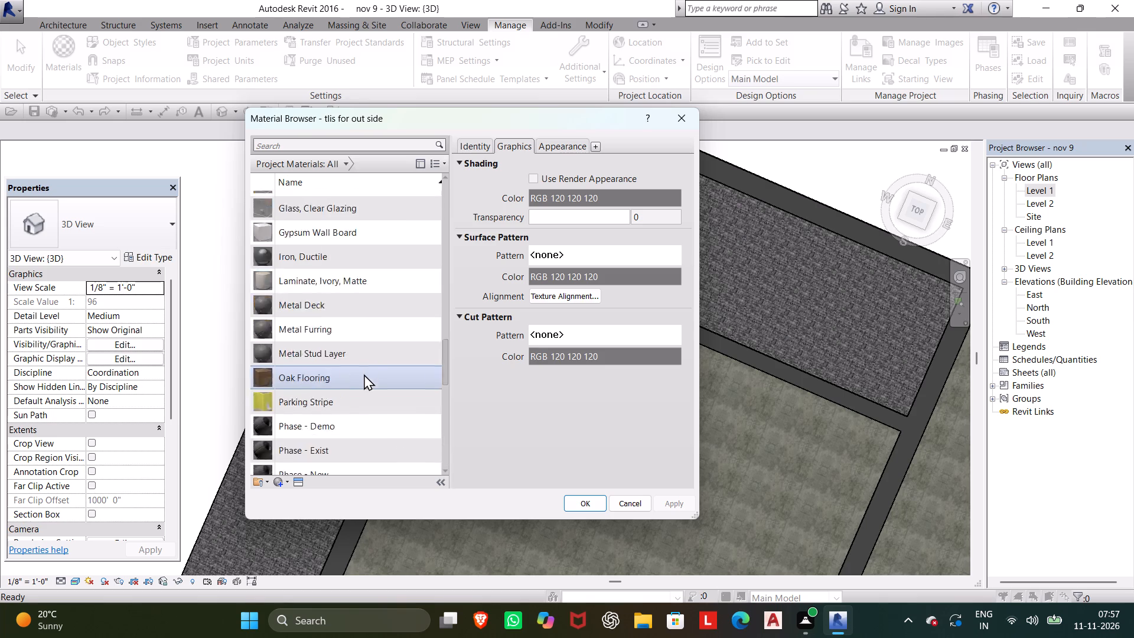
scroll(364, 374, "up", 11)
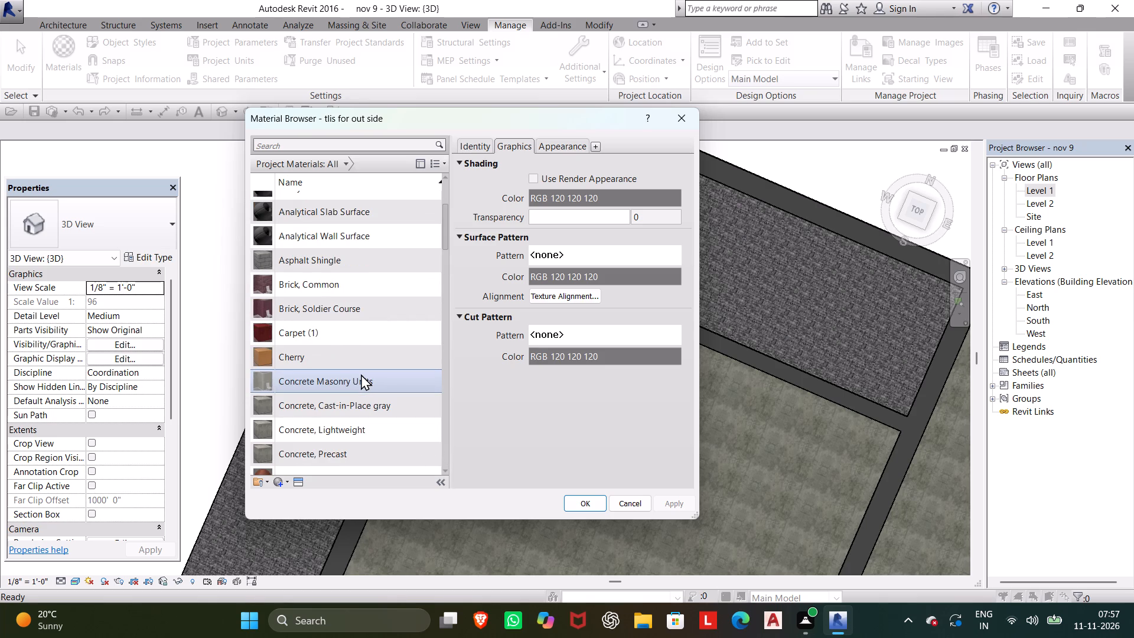
Search the project materials for "t", dismiss the Autodesk licence notice and look through the tile materials.
left_click(350, 144)
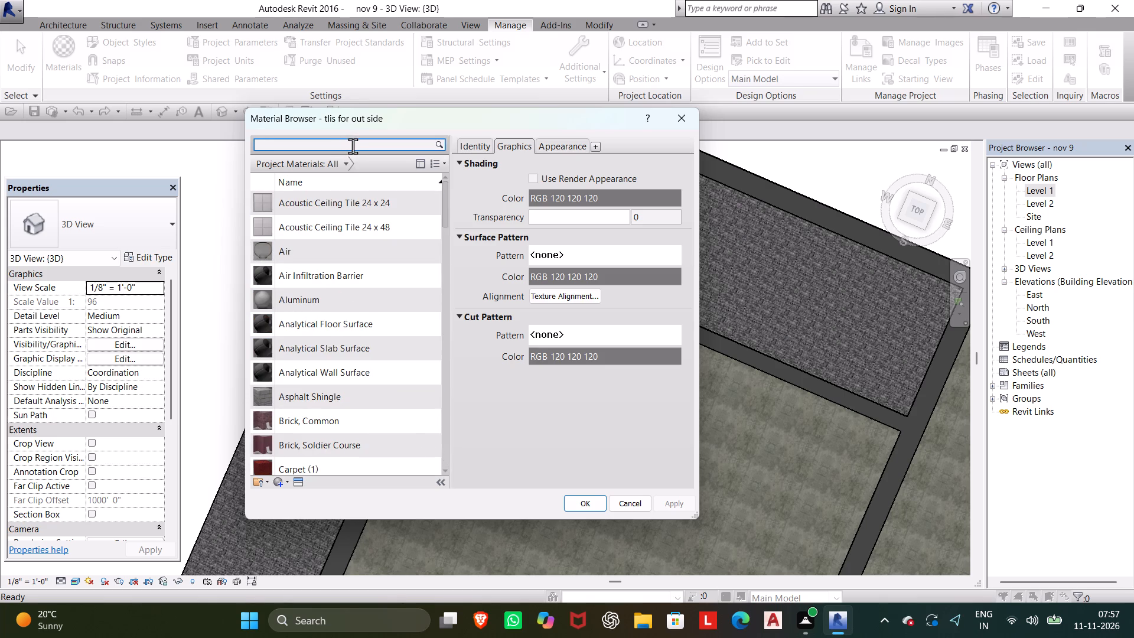
key("t")
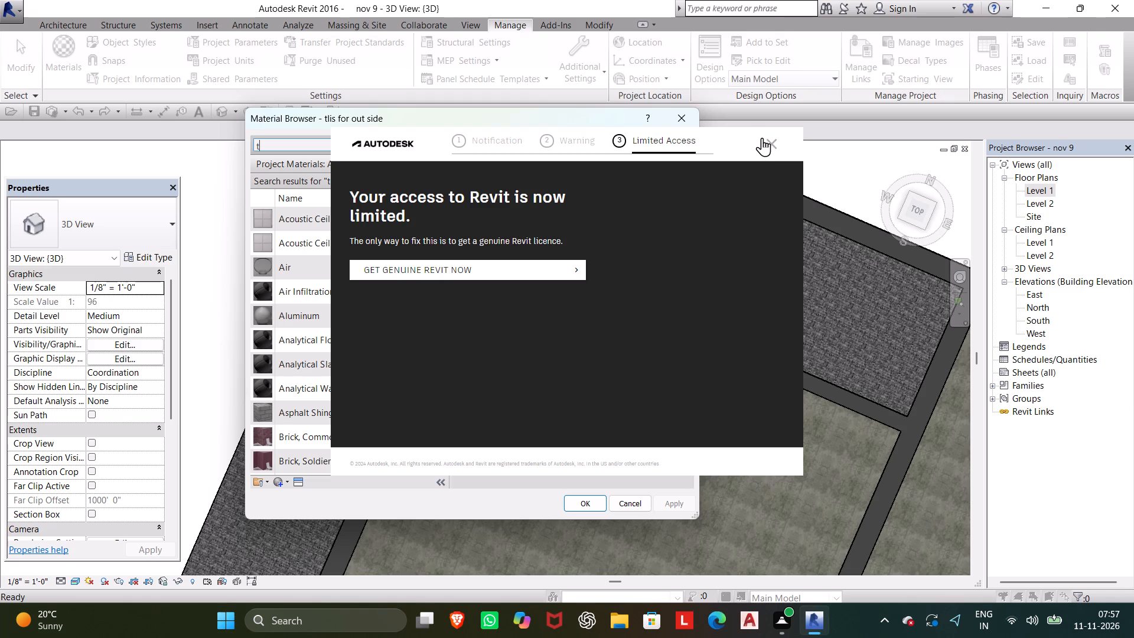
left_click(762, 139)
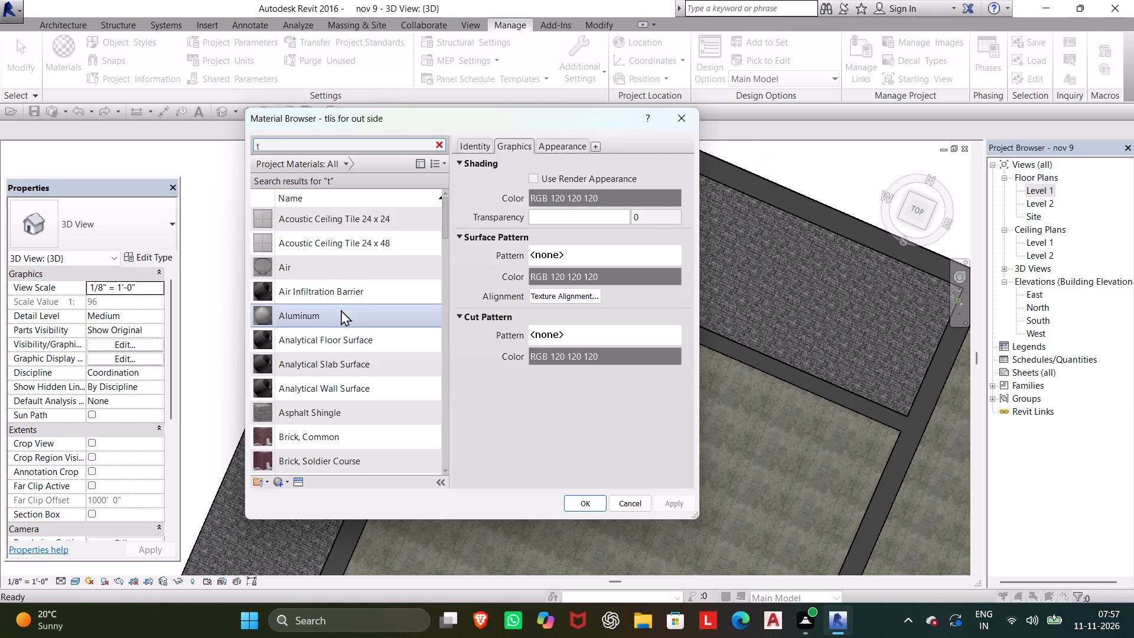
scroll(373, 262, "down", 15)
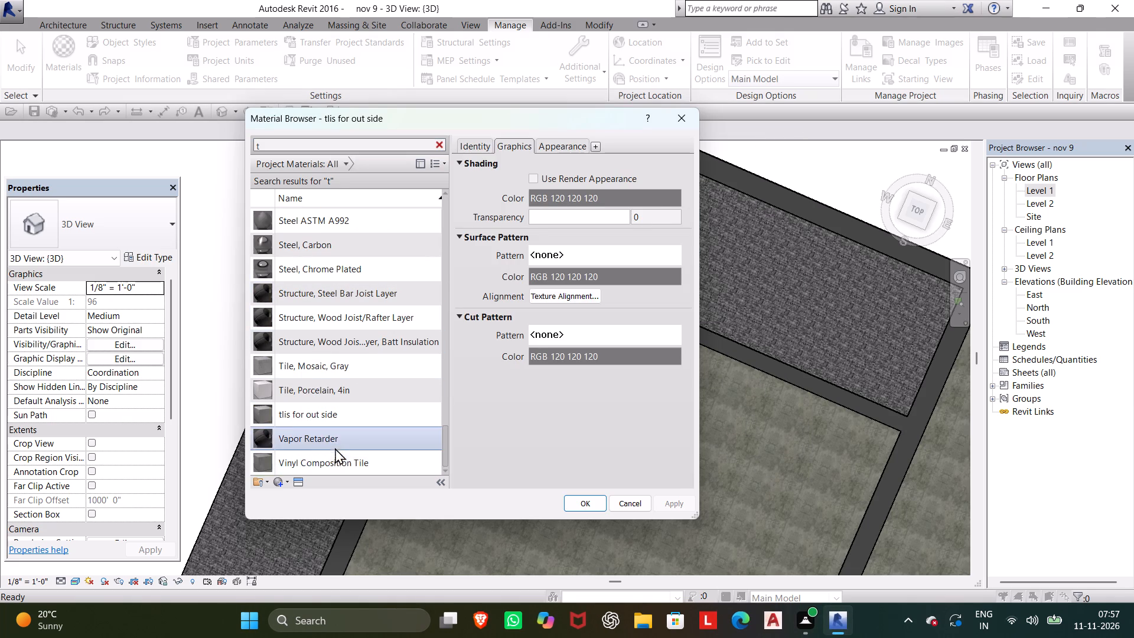
scroll(337, 432, "up", 9)
scroll(340, 379, "up", 10)
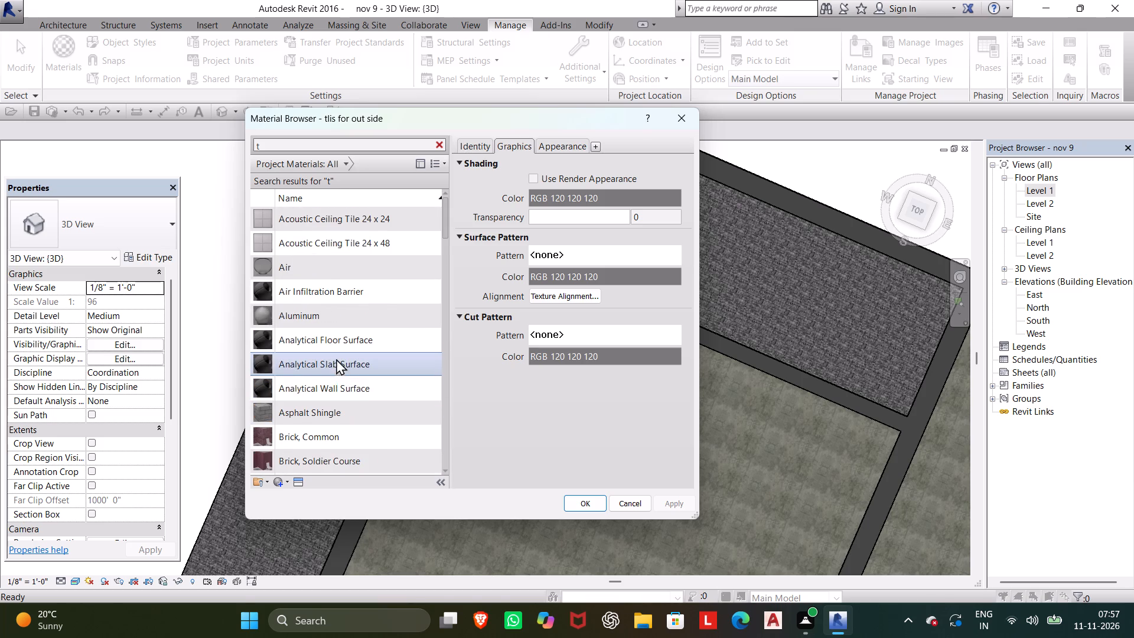
scroll(336, 359, "down", 19)
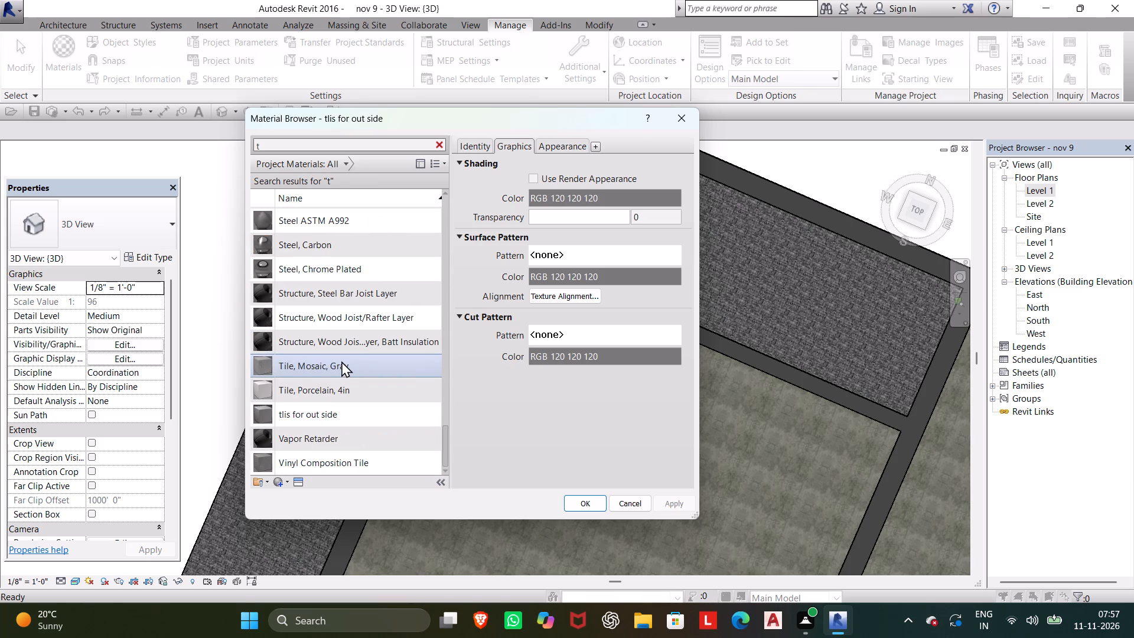
scroll(341, 361, "up", 17)
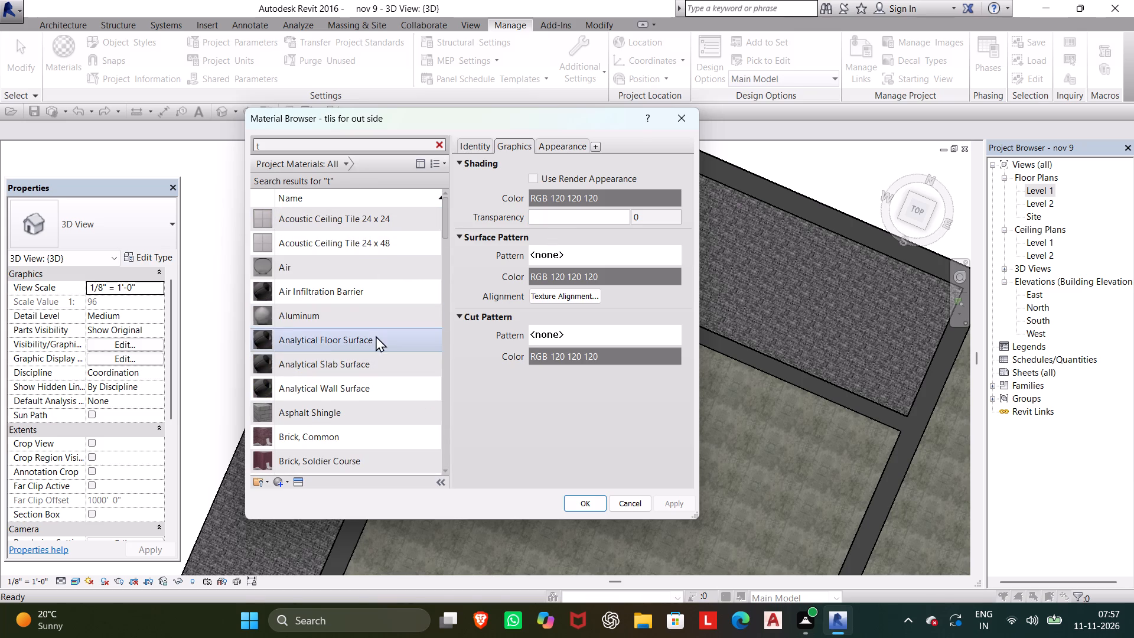
scroll(363, 439, "down", 4)
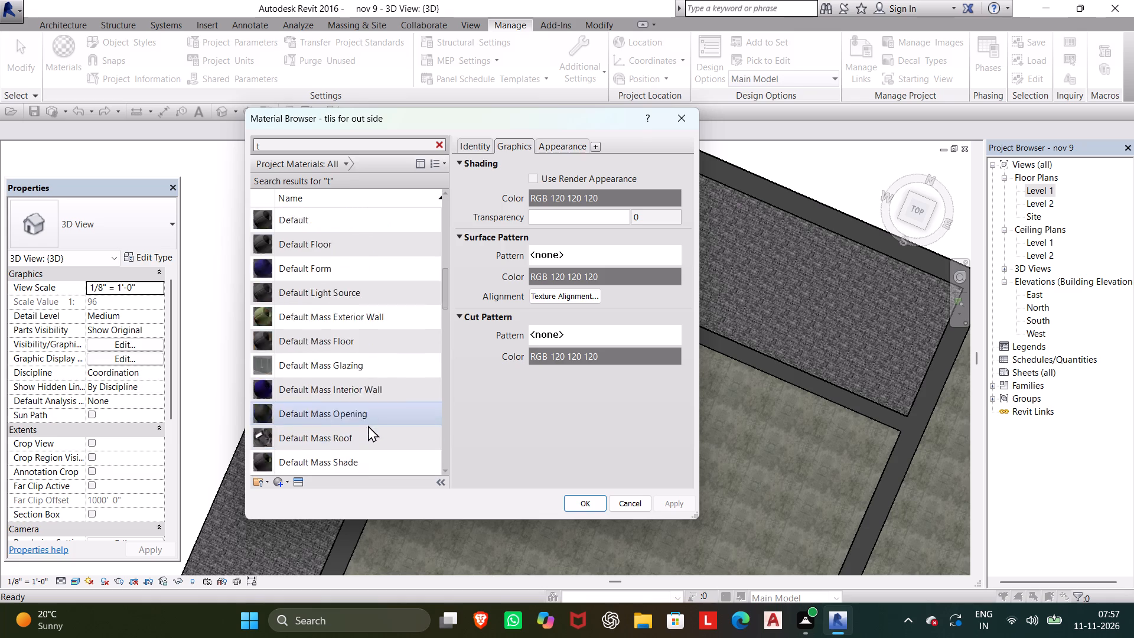
scroll(368, 425, "down", 3)
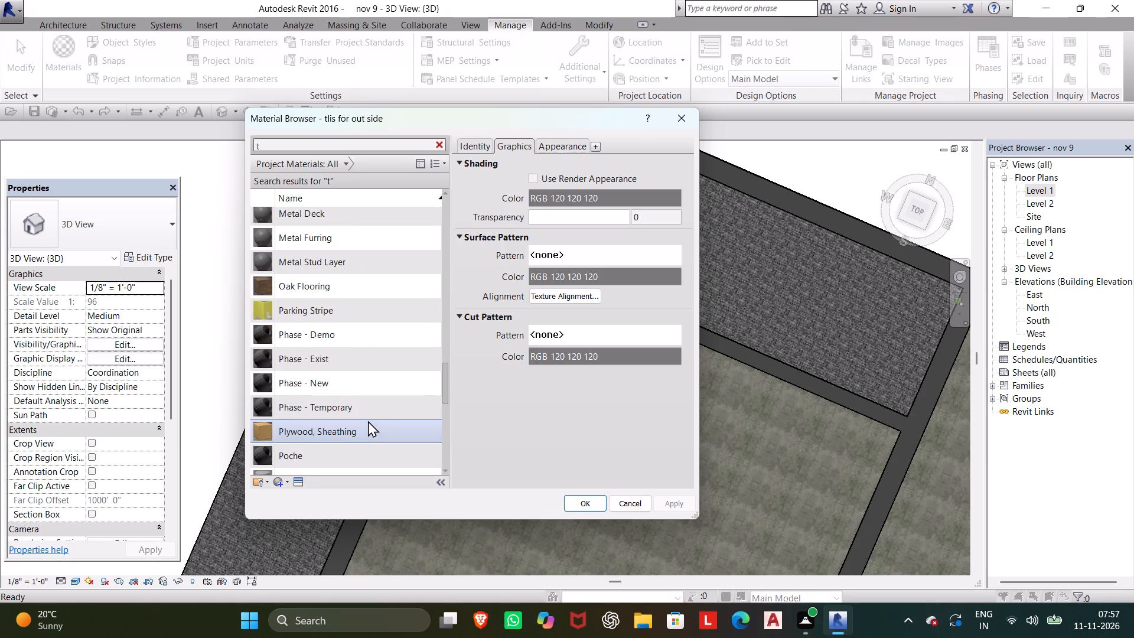
scroll(368, 414, "down", 4)
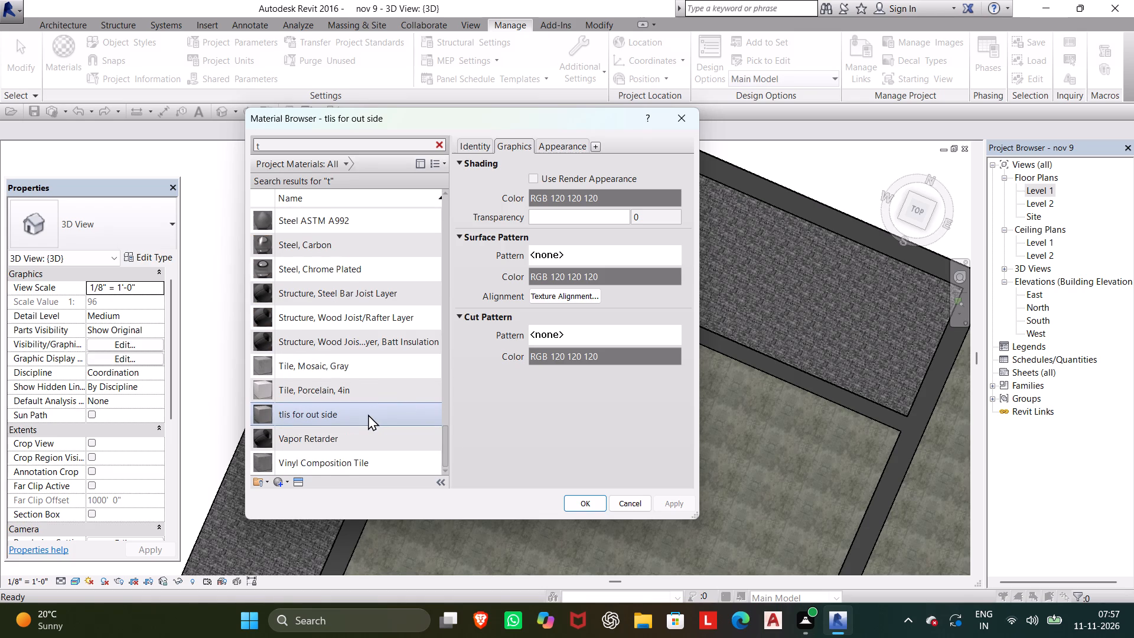
Replace the ceramic image in the appearance of "tlis for out side" with a Tiles texture.
left_click(368, 414)
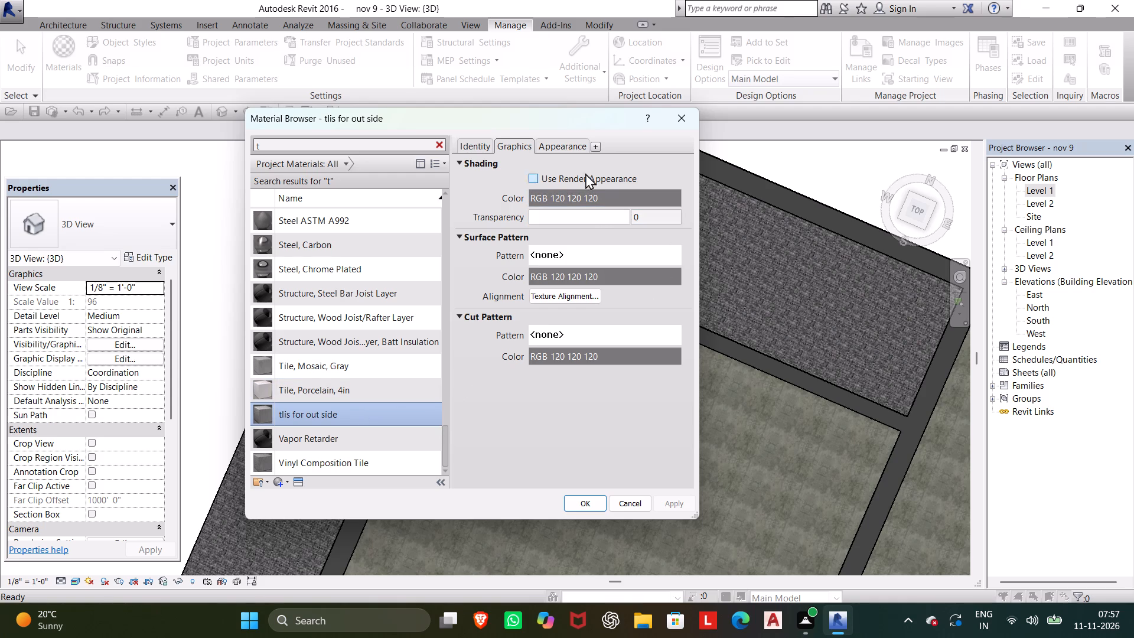
left_click(557, 145)
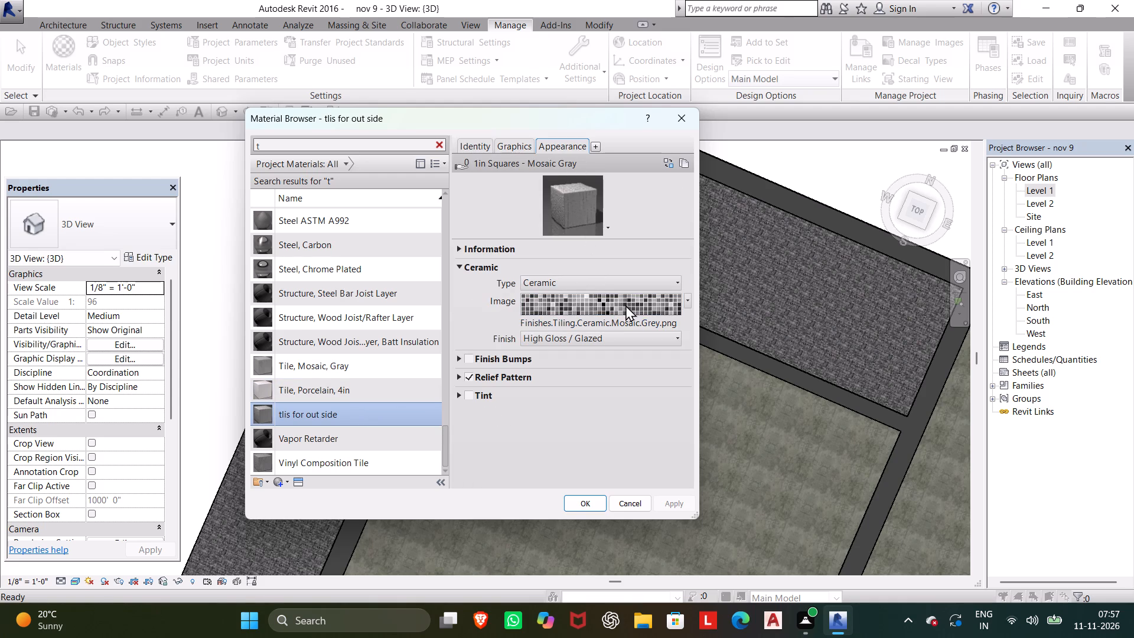
left_click(688, 299)
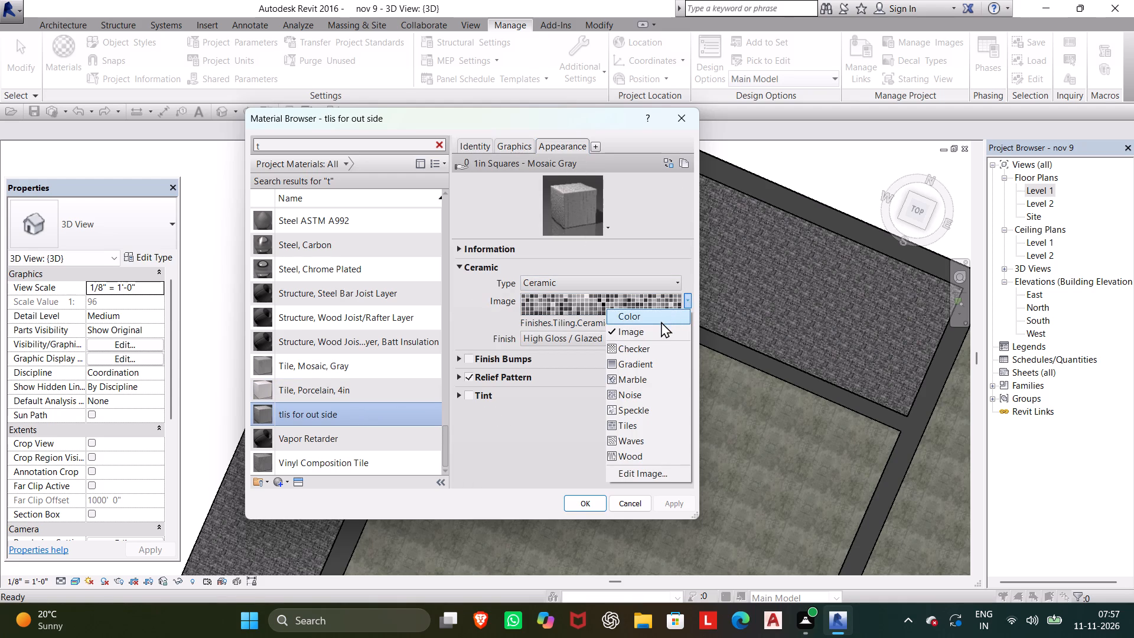
left_click(649, 316)
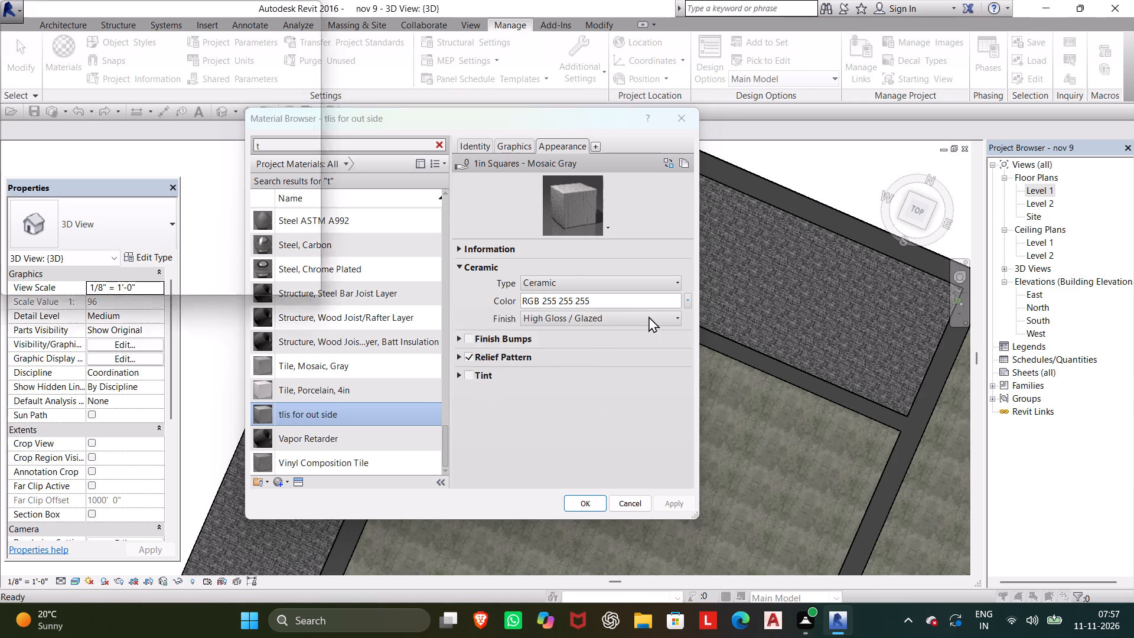
left_click(622, 178)
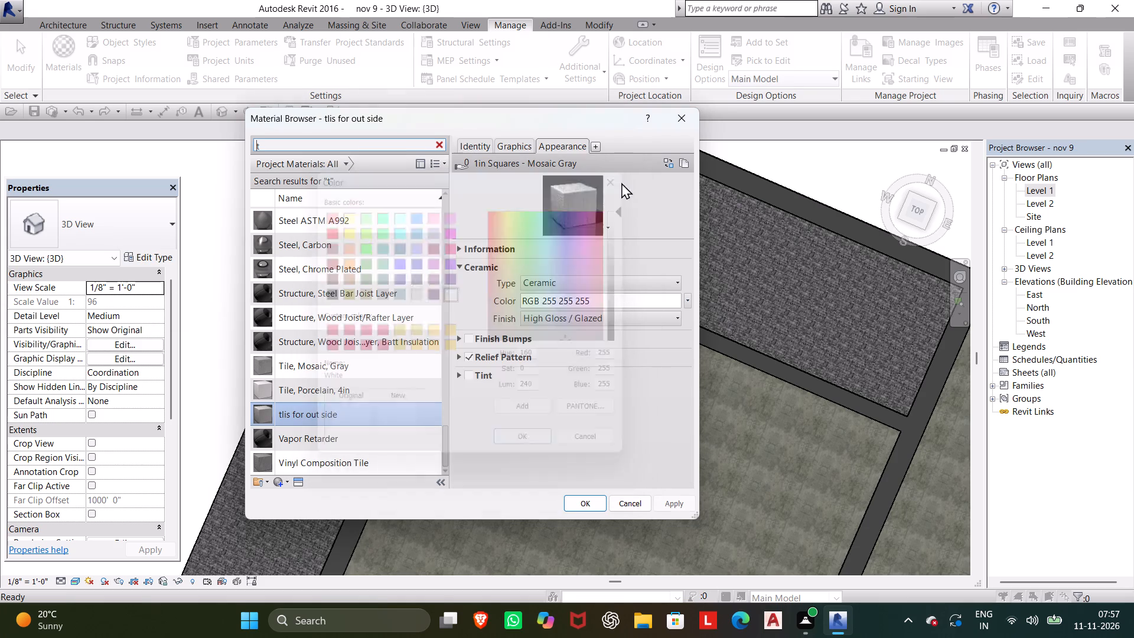
left_click(686, 298)
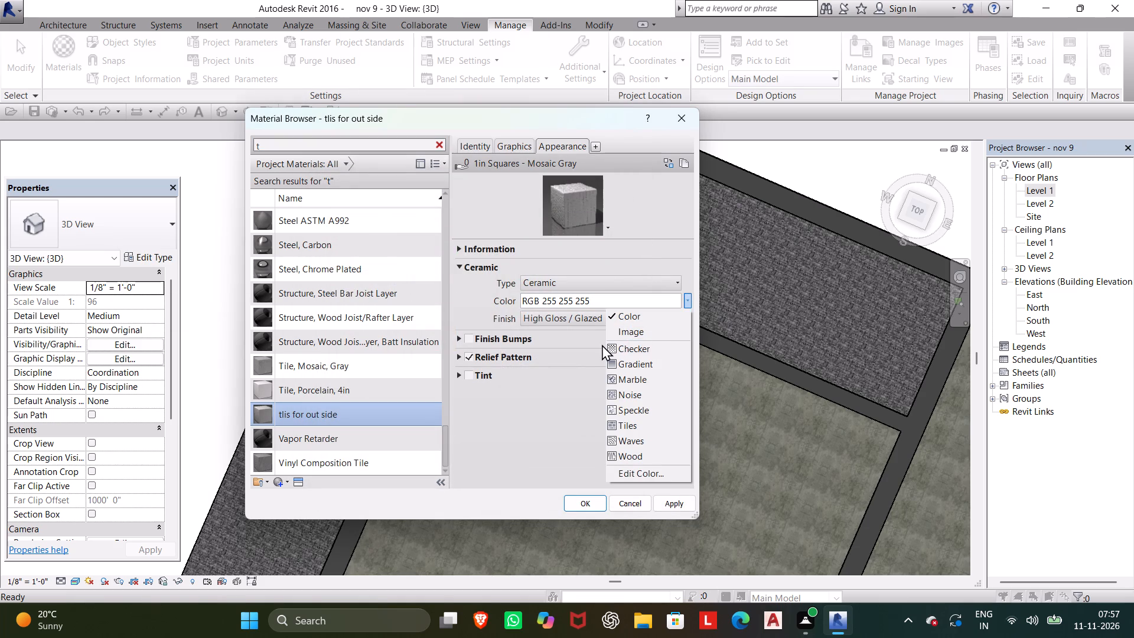
left_click(619, 427)
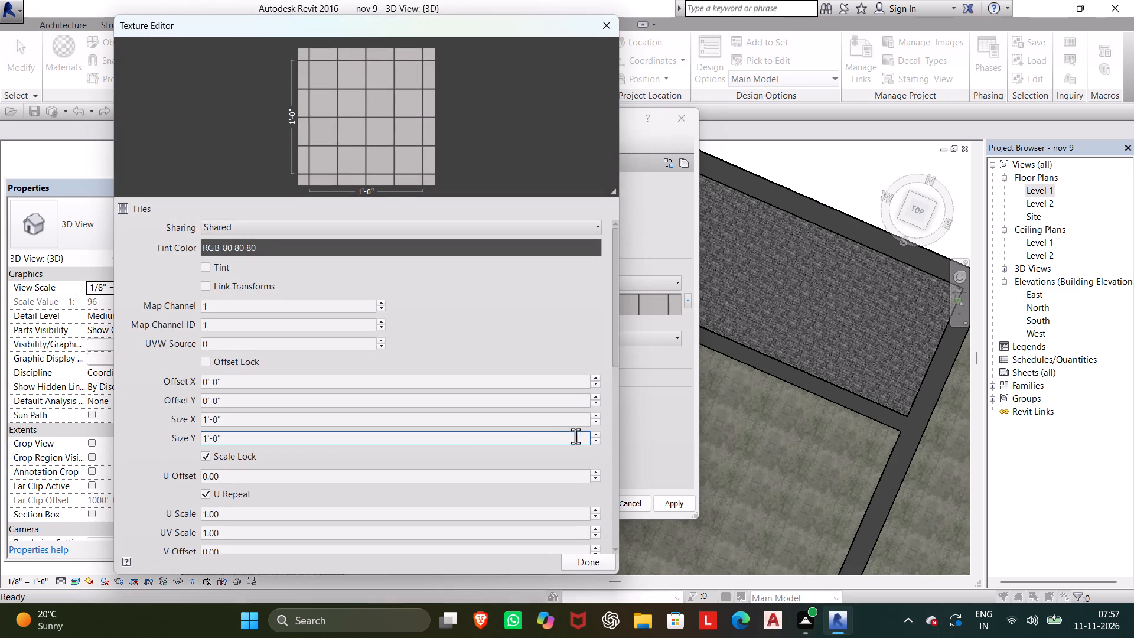
Set the Tiles texture's Size X to 2'-6-3/4".
left_click(236, 420)
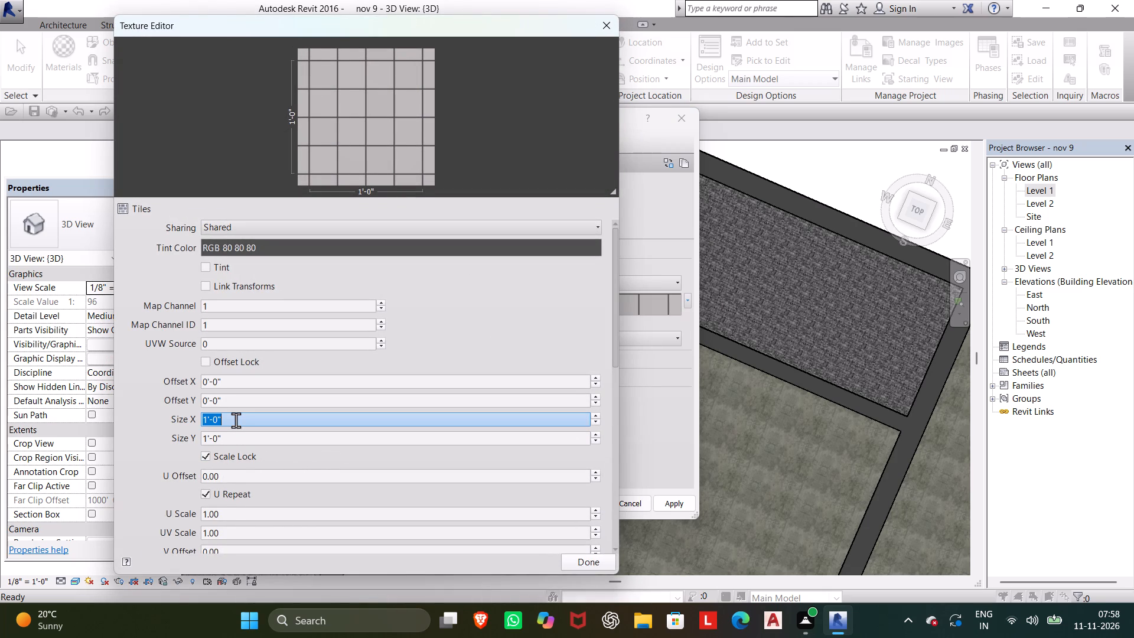
scroll(237, 418, "down", 3)
scroll(237, 416, "up", 4)
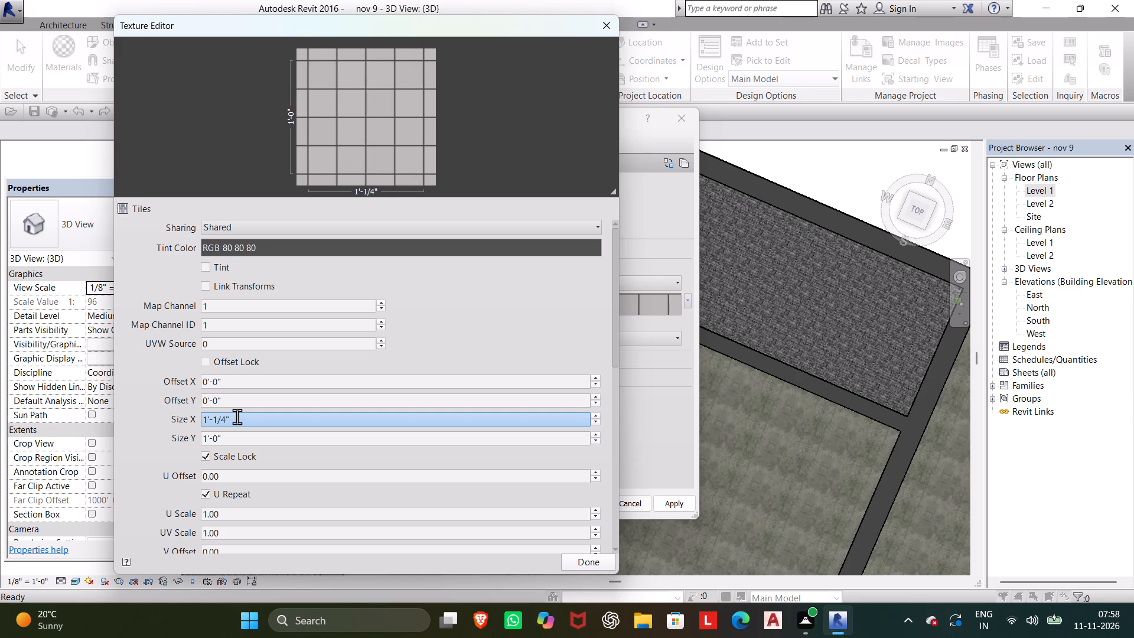
scroll(237, 416, "up", 14)
scroll(239, 416, "up", 7)
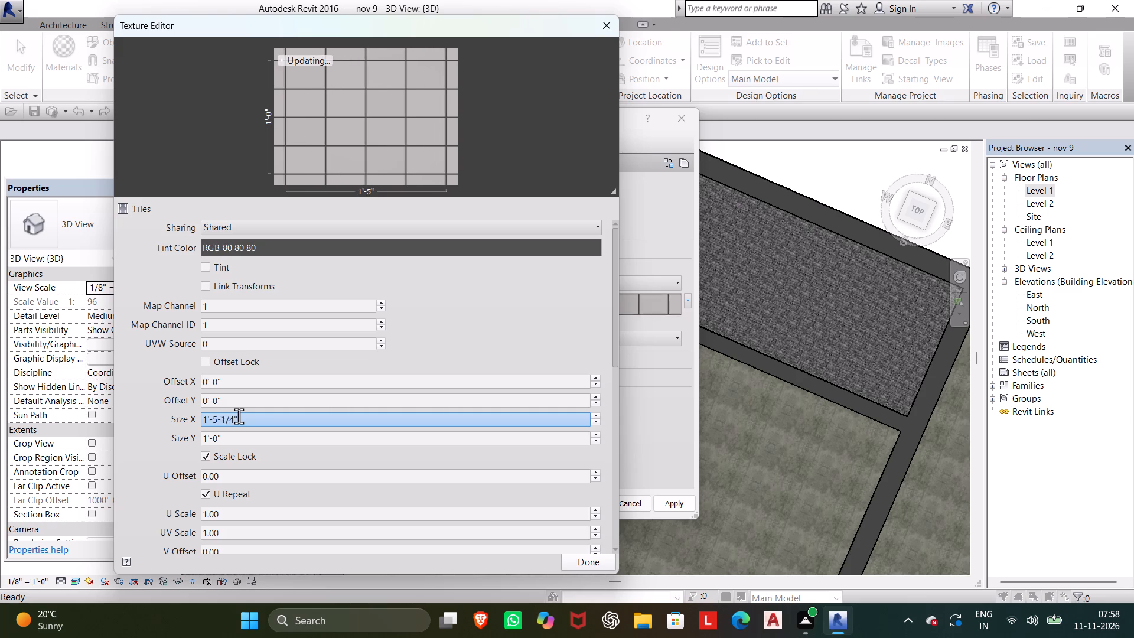
scroll(239, 416, "up", 19)
scroll(236, 415, "up", 7)
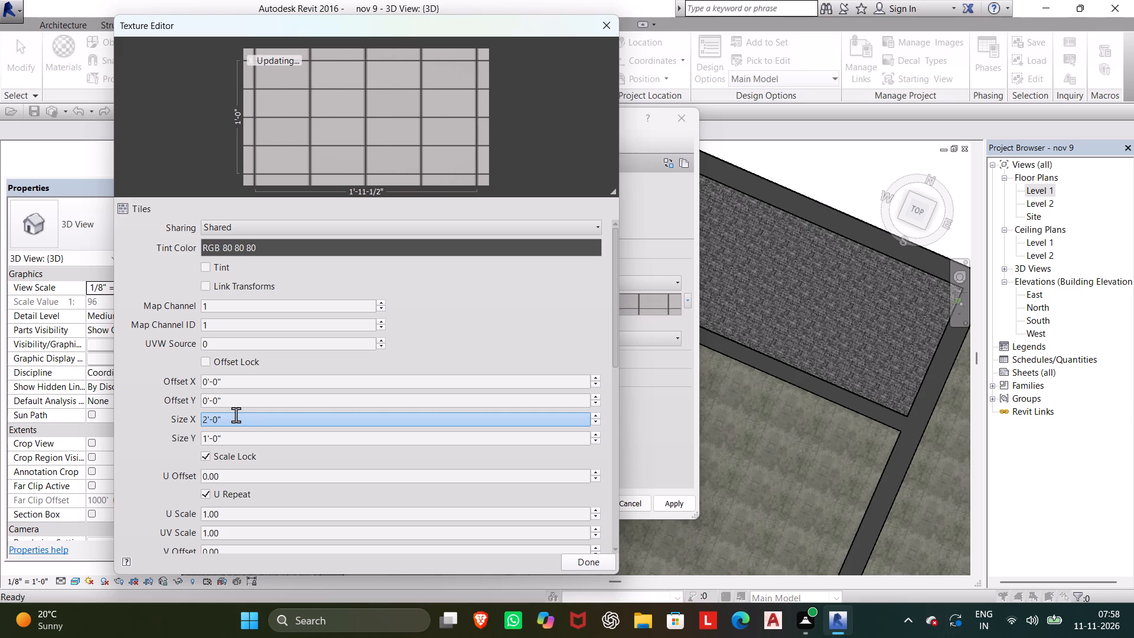
scroll(236, 415, "up", 13)
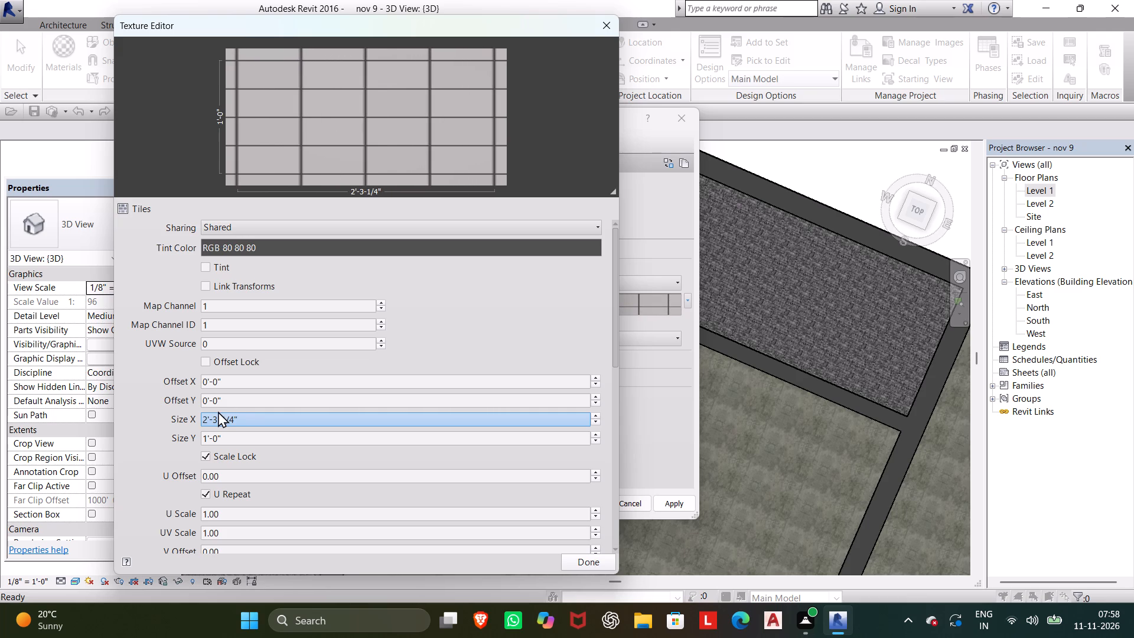
scroll(218, 411, "up", 12)
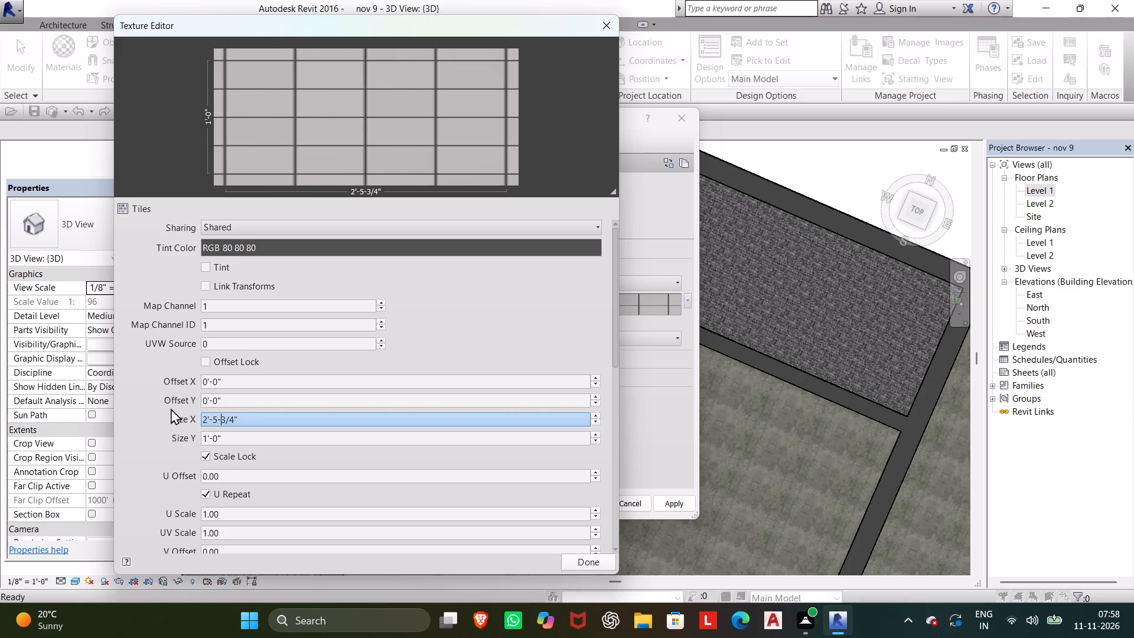
scroll(171, 408, "up", 3)
scroll(273, 422, "up", 4)
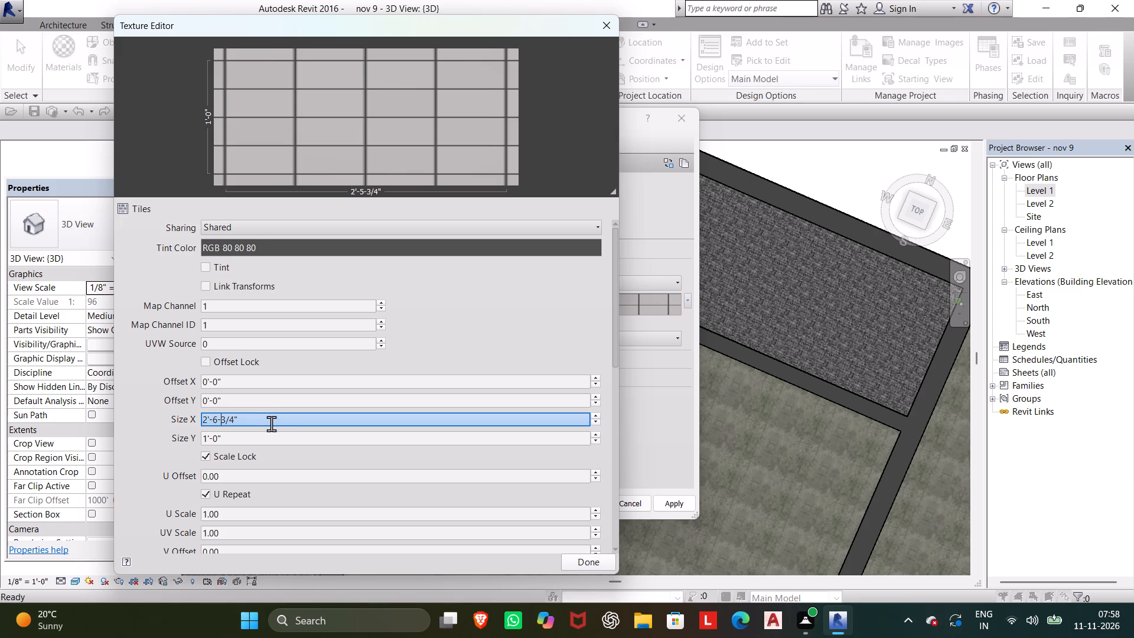
Set the Tiles texture's Size Y to 2'-6", dismissing the Autodesk licence notice, then finish the texture and accept the material changes.
left_click(276, 441)
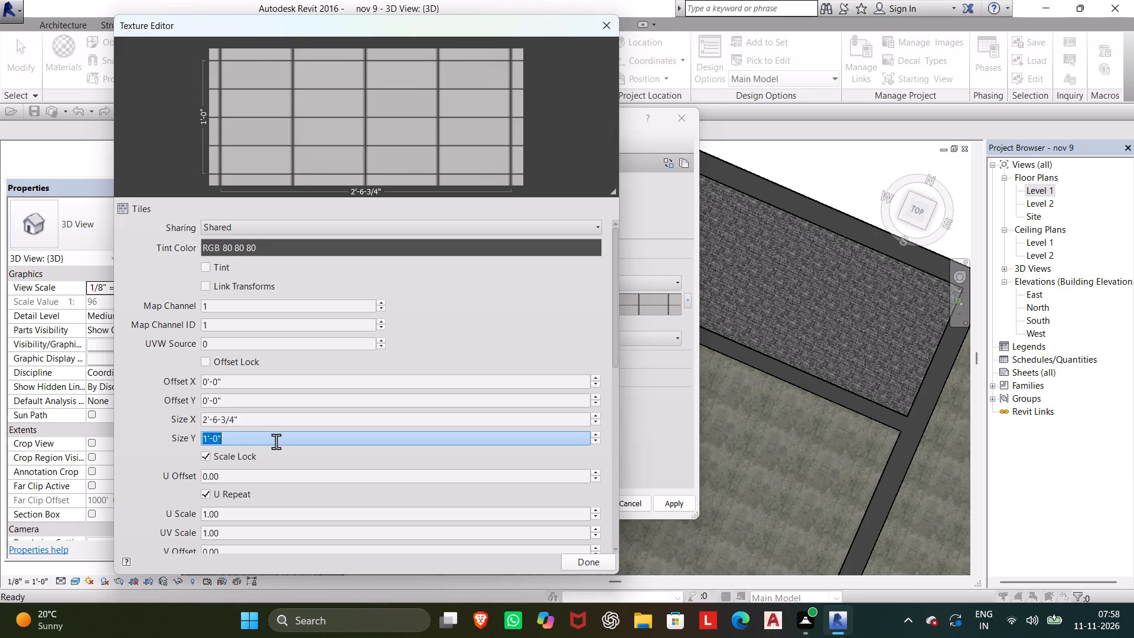
scroll(276, 441, "up", 9)
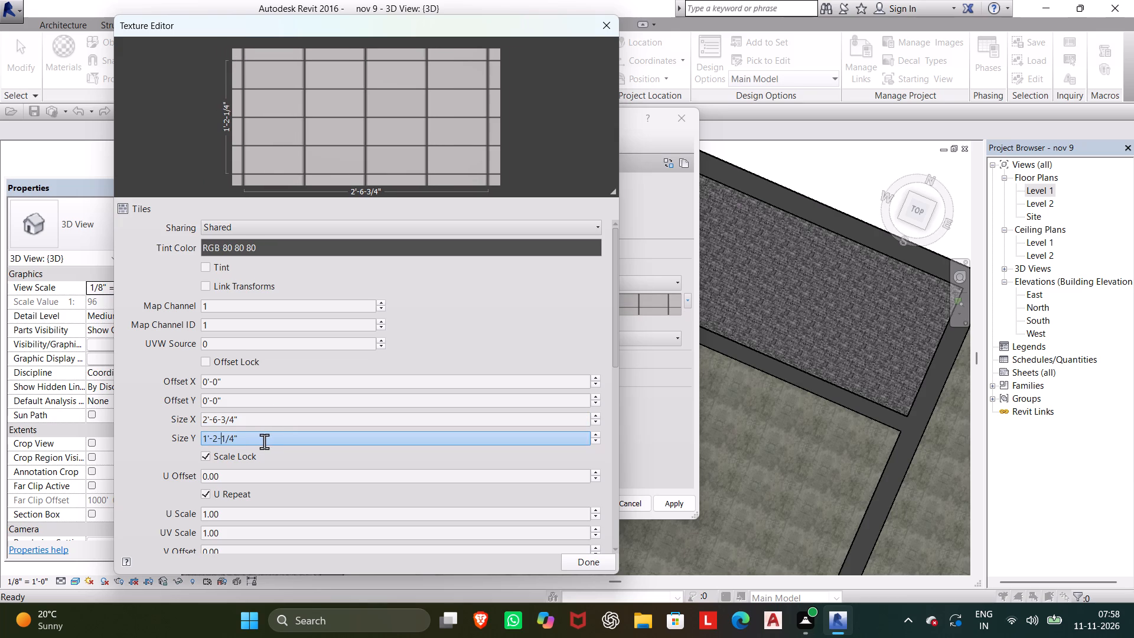
scroll(264, 441, "up", 12)
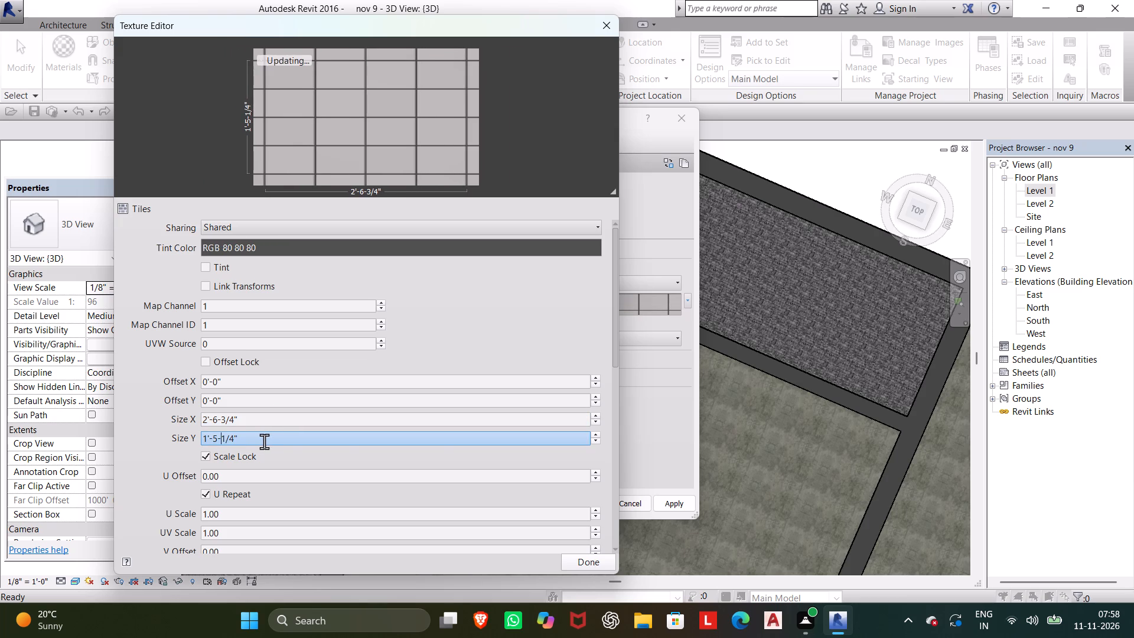
scroll(264, 441, "up", 19)
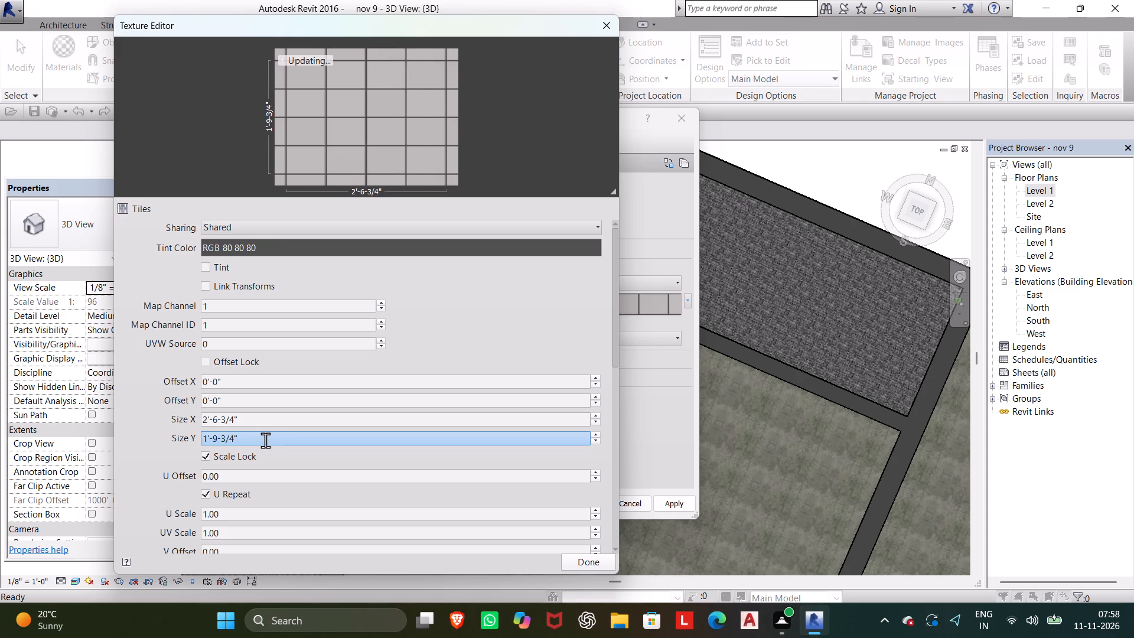
scroll(265, 440, "up", 5)
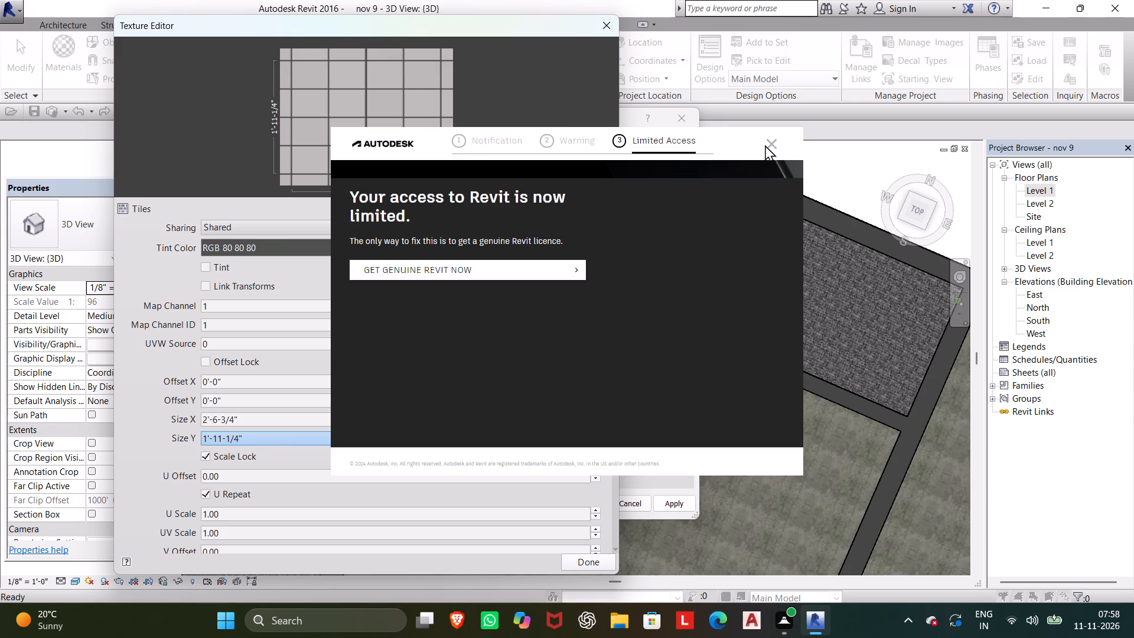
left_click(767, 142)
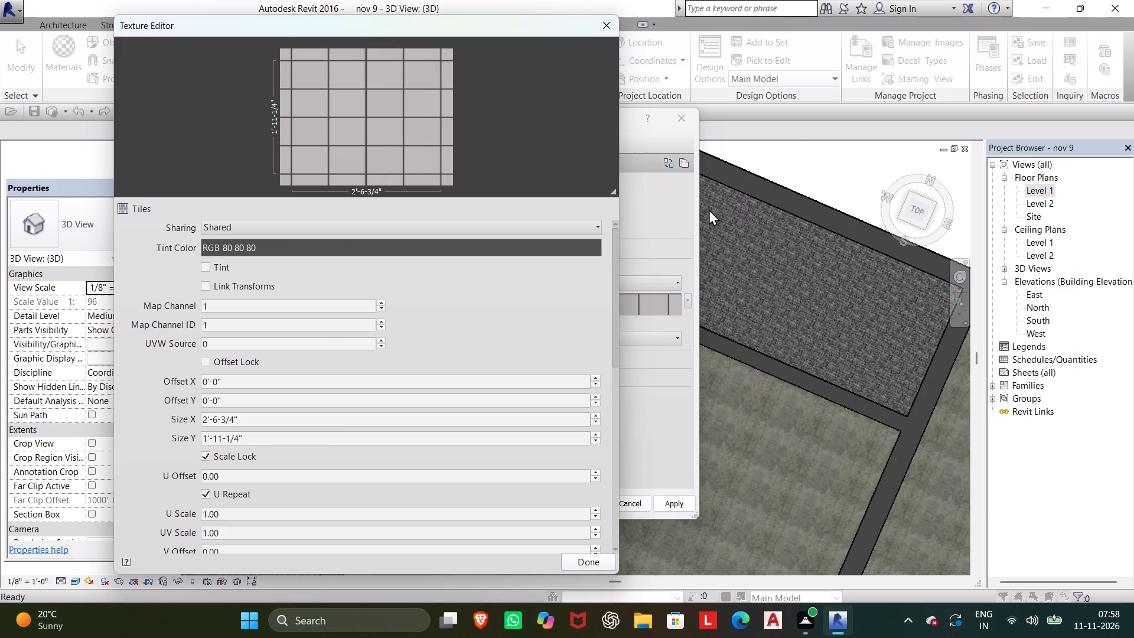
left_click(322, 443)
scroll(324, 443, "up", 7)
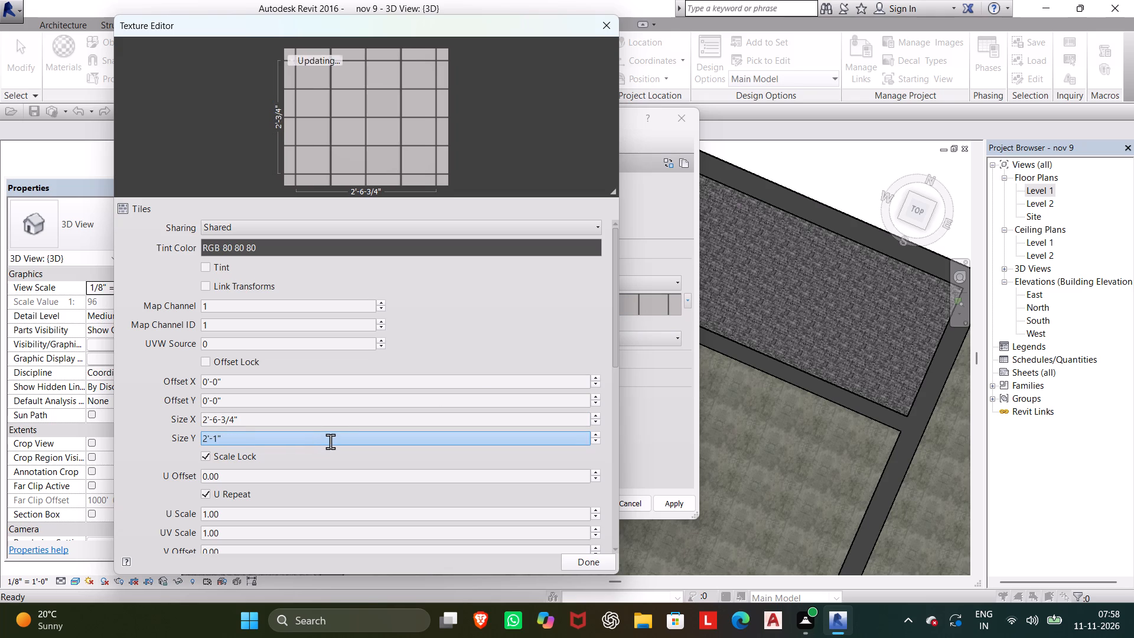
scroll(330, 441, "up", 17)
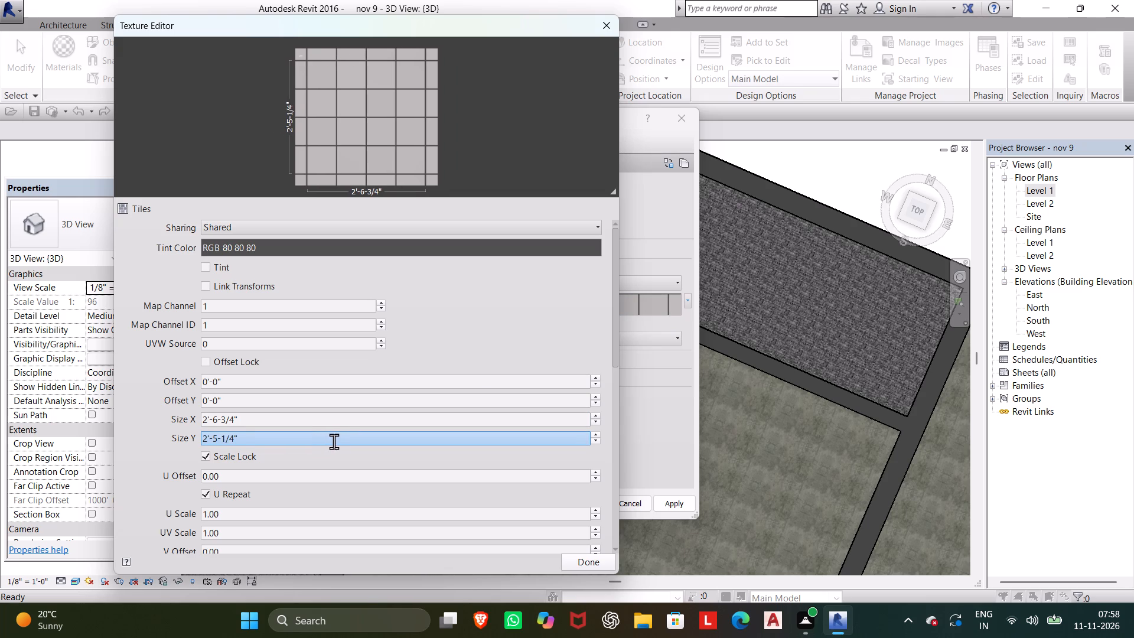
scroll(334, 441, "up", 3)
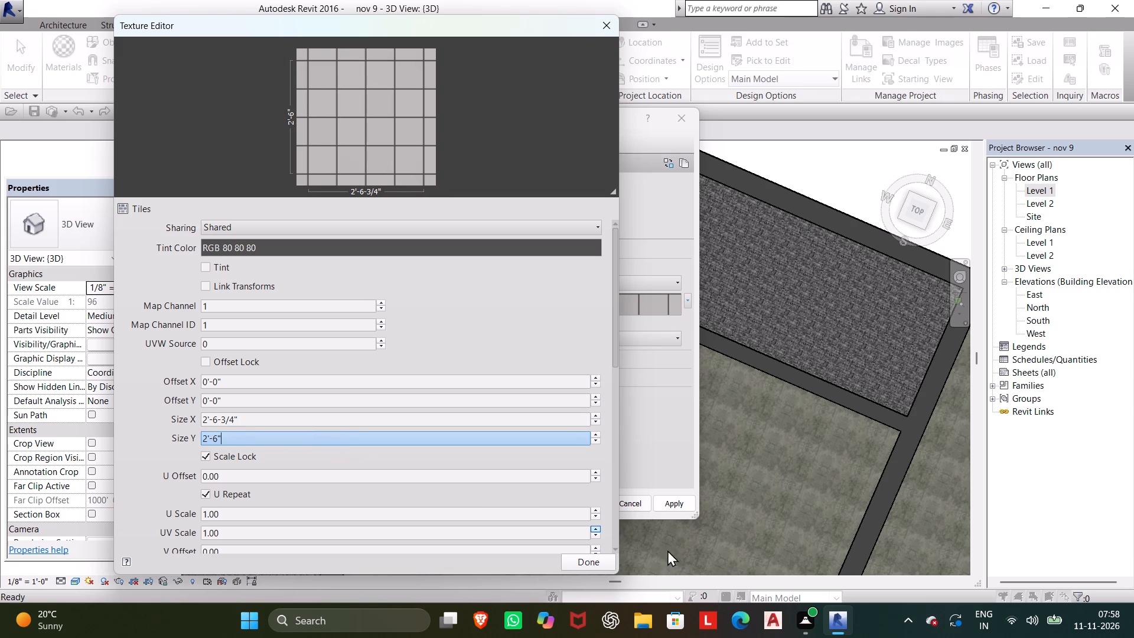
left_click(574, 565)
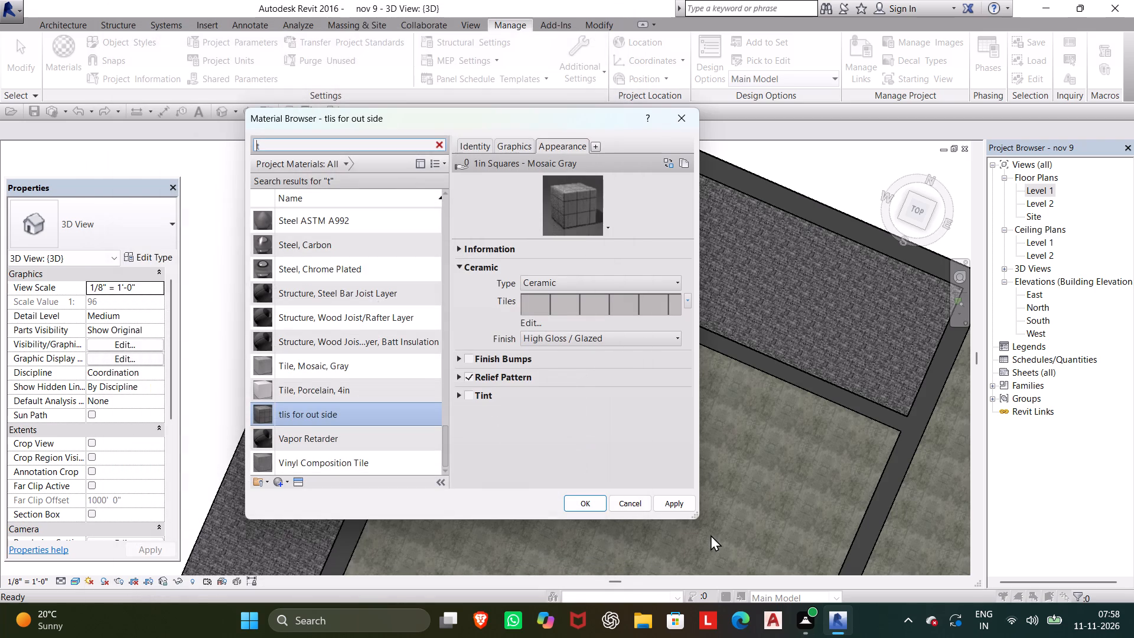
left_click(663, 502)
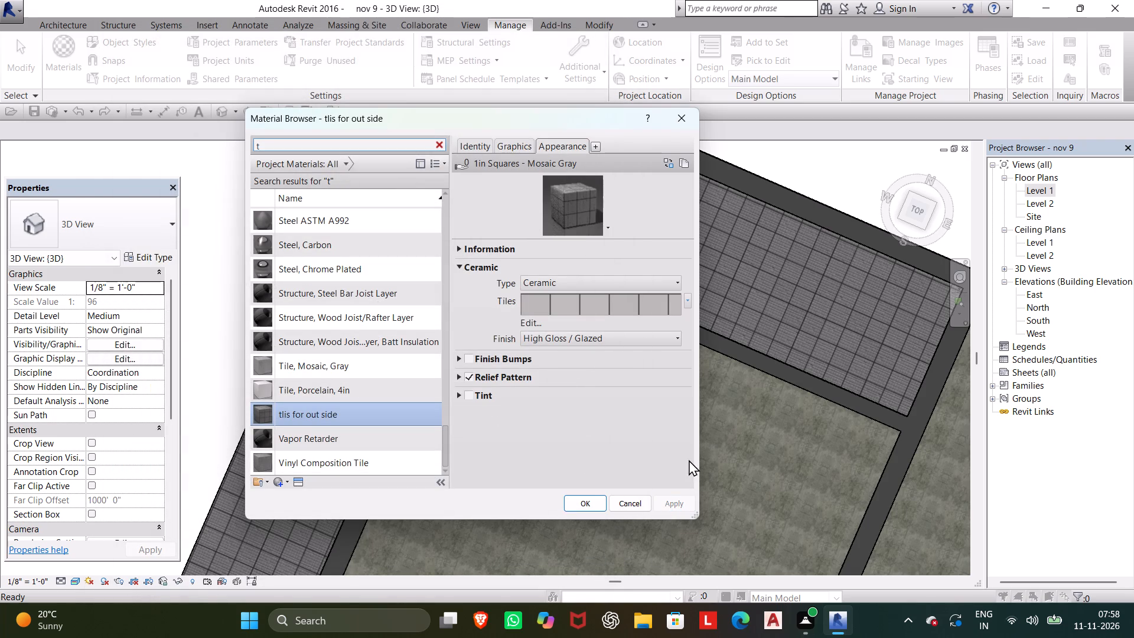
left_click(589, 502)
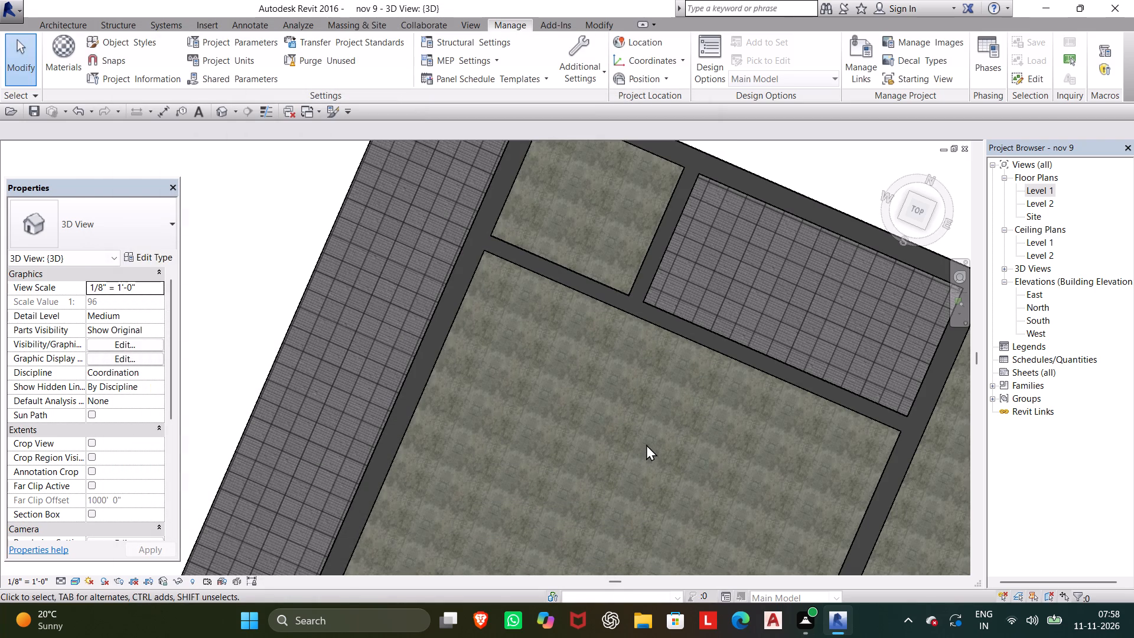
Inspect the new tile pattern on the small northern room and the outside strips, and look over the whole house floor.
scroll(645, 440, "down", 5)
scroll(690, 375, "up", 3)
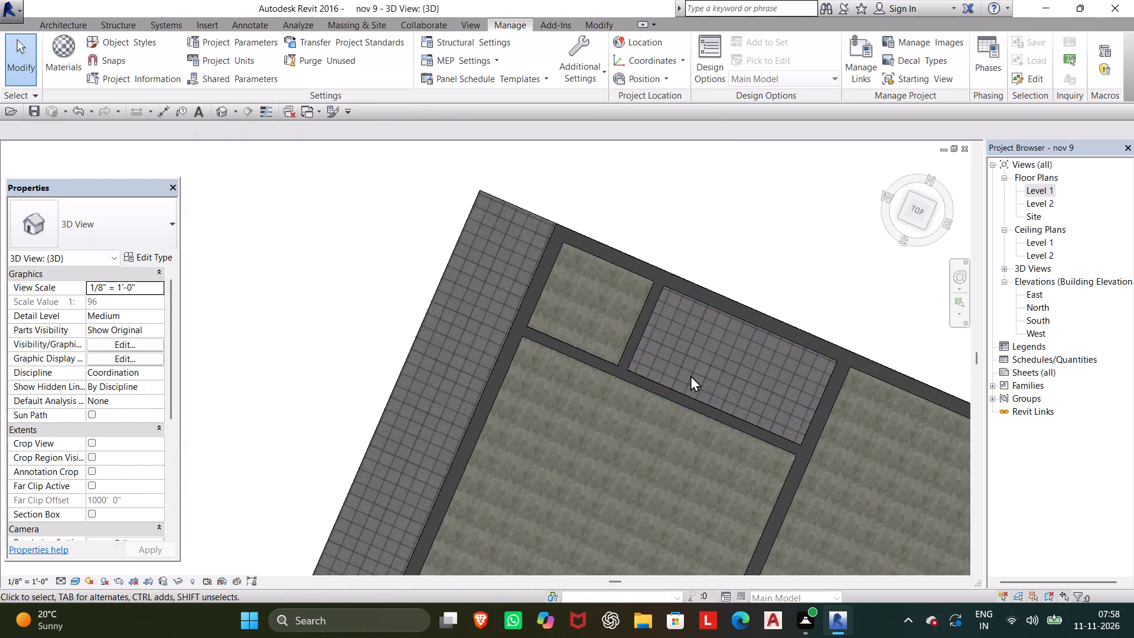
scroll(690, 375, "up", 13)
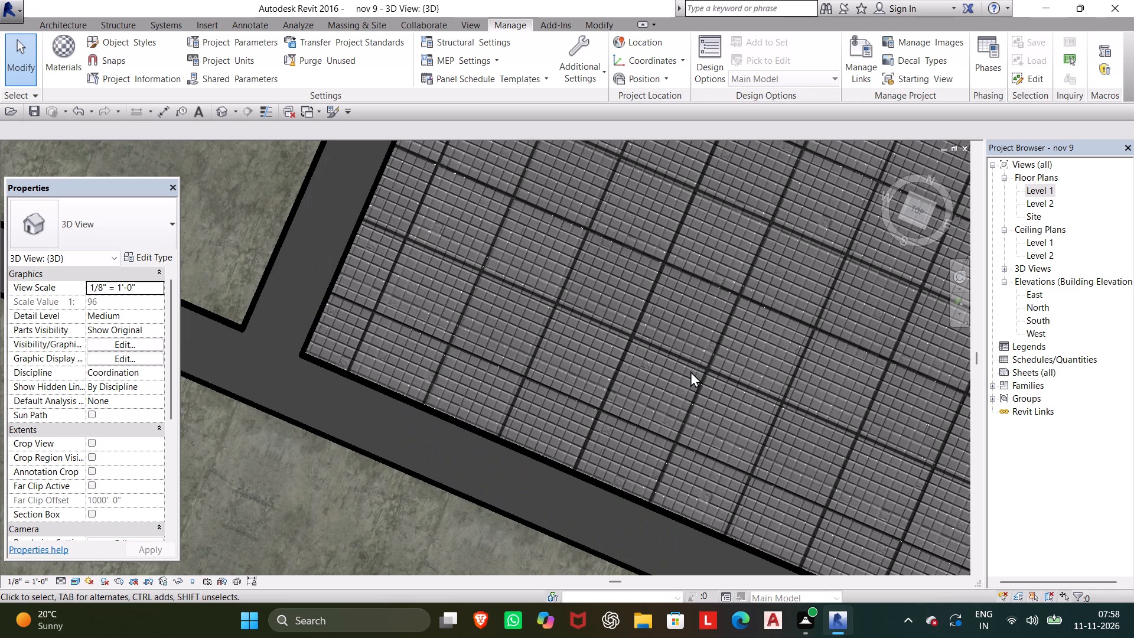
scroll(690, 371, "down", 14)
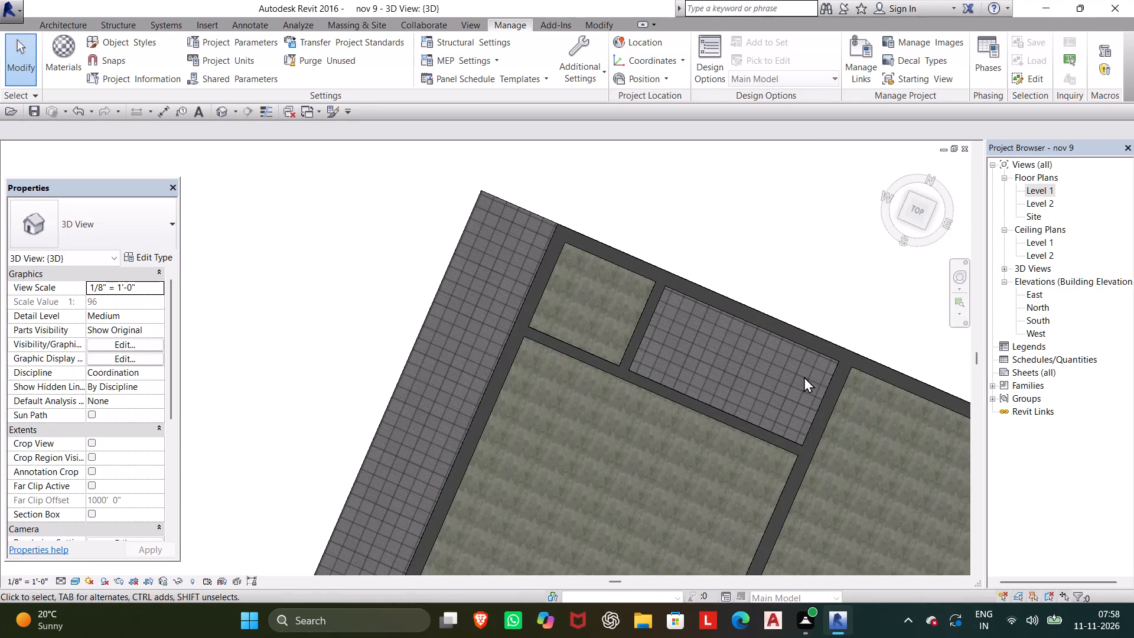
left_click(797, 380)
scroll(601, 502, "down", 2)
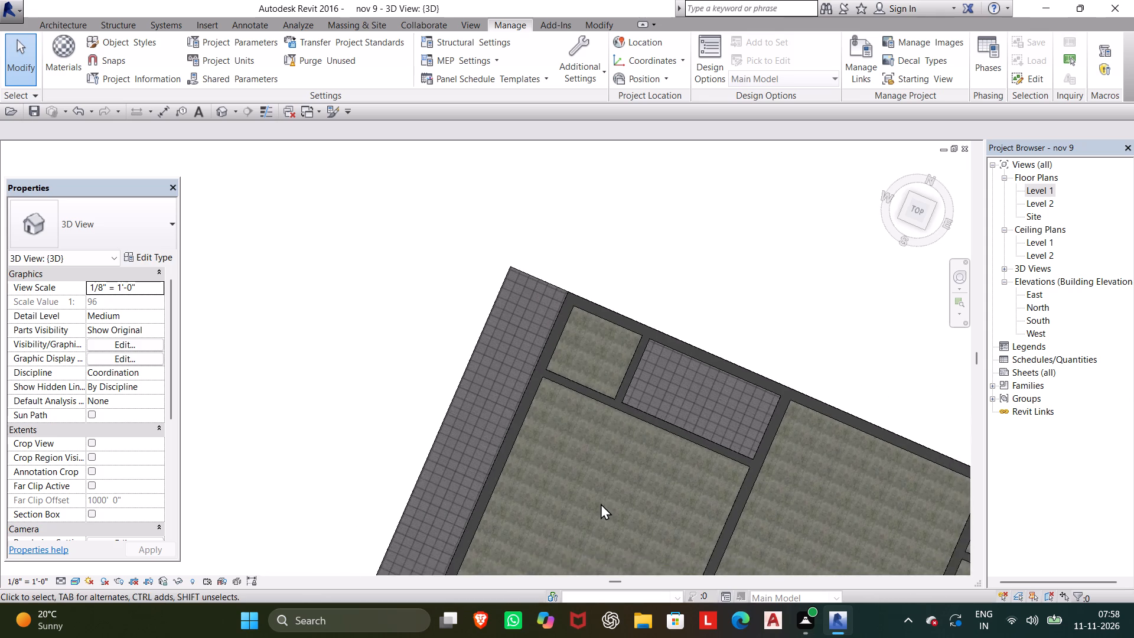
middle_click_drag(601, 503, 305, 360)
scroll(310, 366, "down", 4)
middle_click_drag(344, 376, 350, 358)
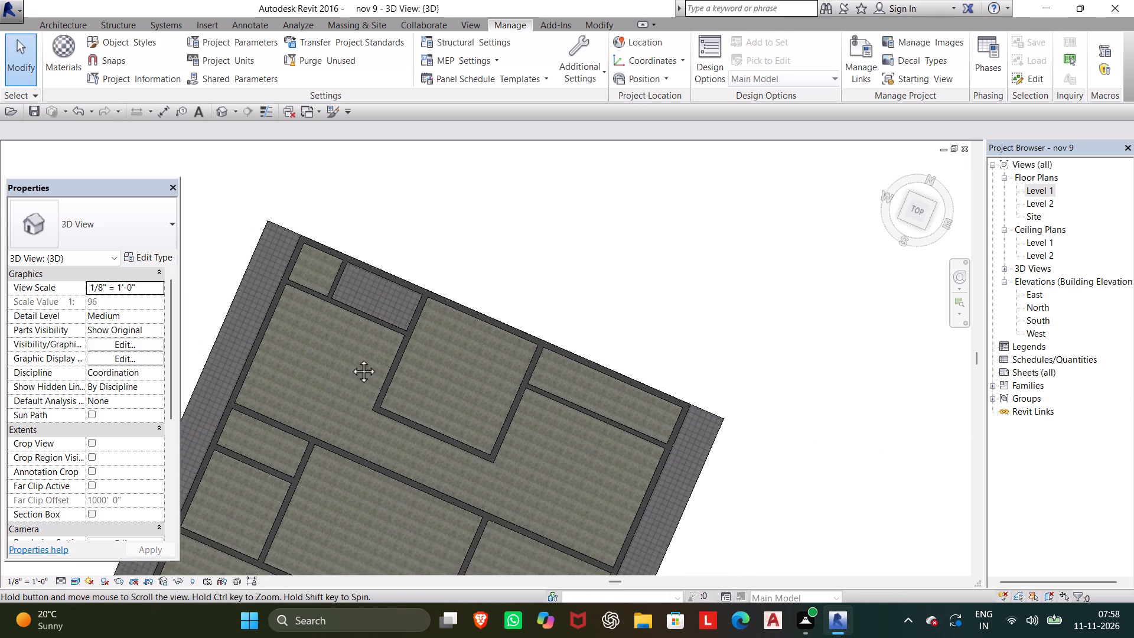
middle_click_drag(350, 358, 436, 266)
scroll(450, 318, "down", 2)
middle_click_drag(450, 318, 453, 280)
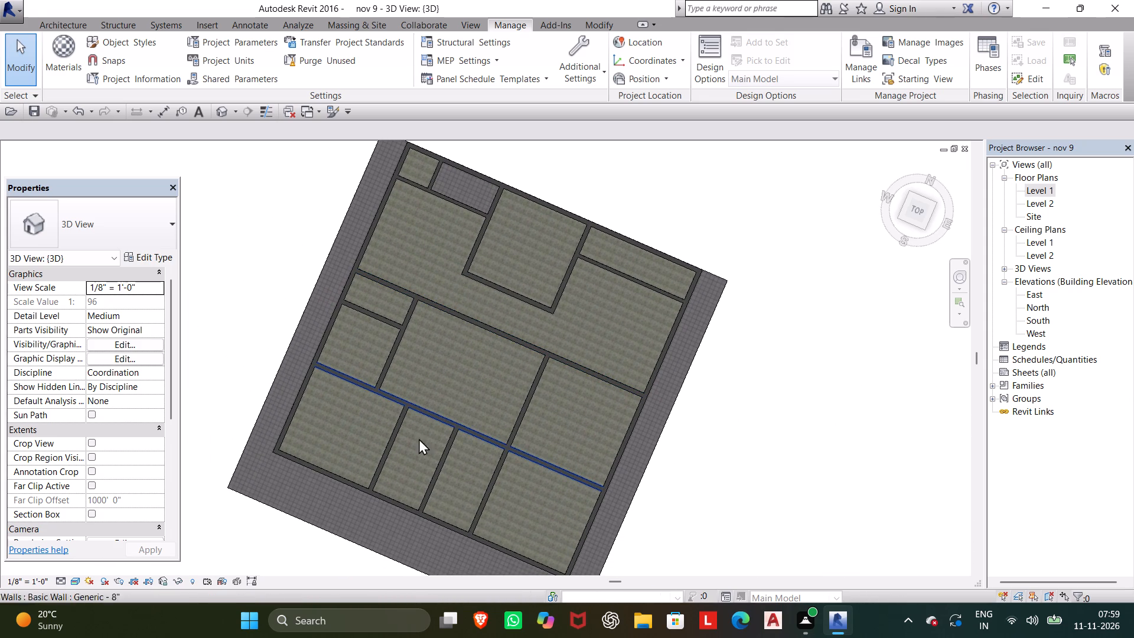
left_click(370, 522)
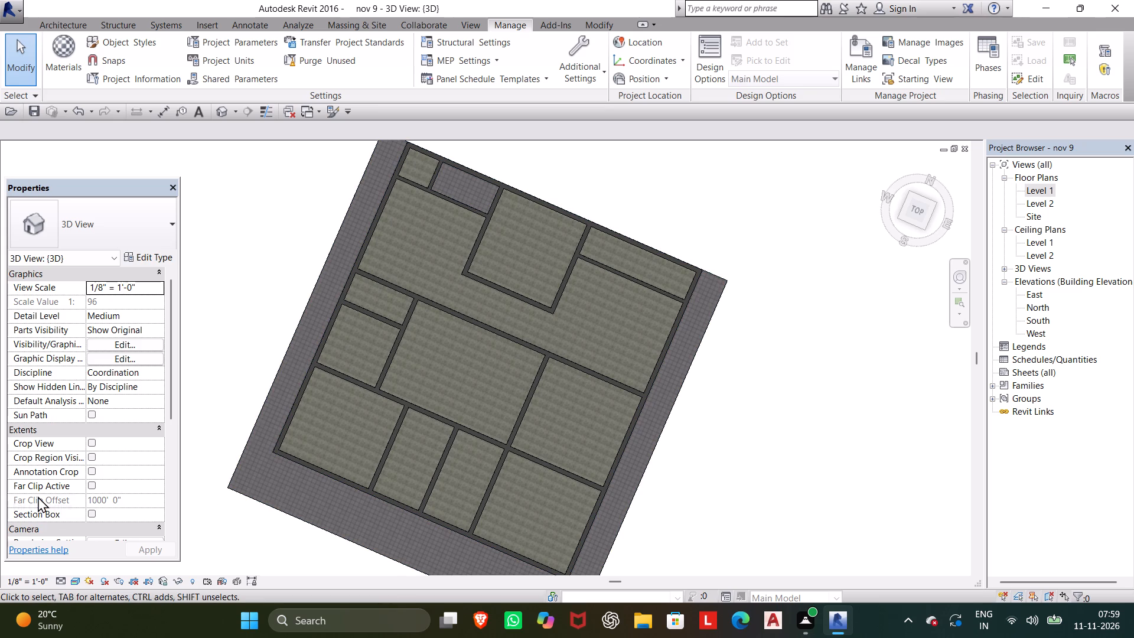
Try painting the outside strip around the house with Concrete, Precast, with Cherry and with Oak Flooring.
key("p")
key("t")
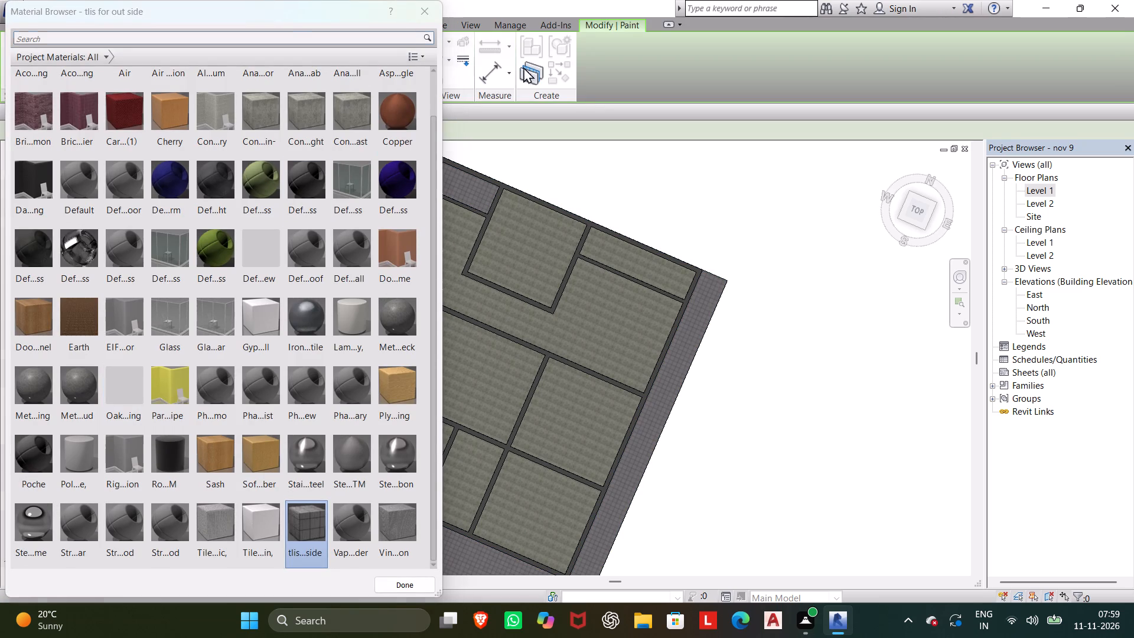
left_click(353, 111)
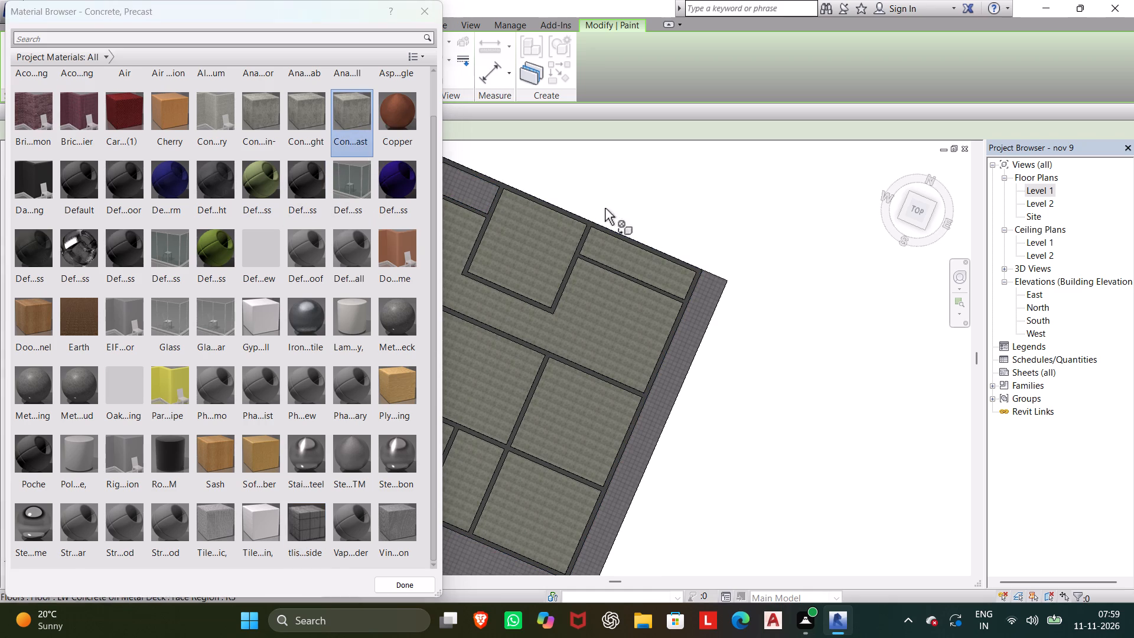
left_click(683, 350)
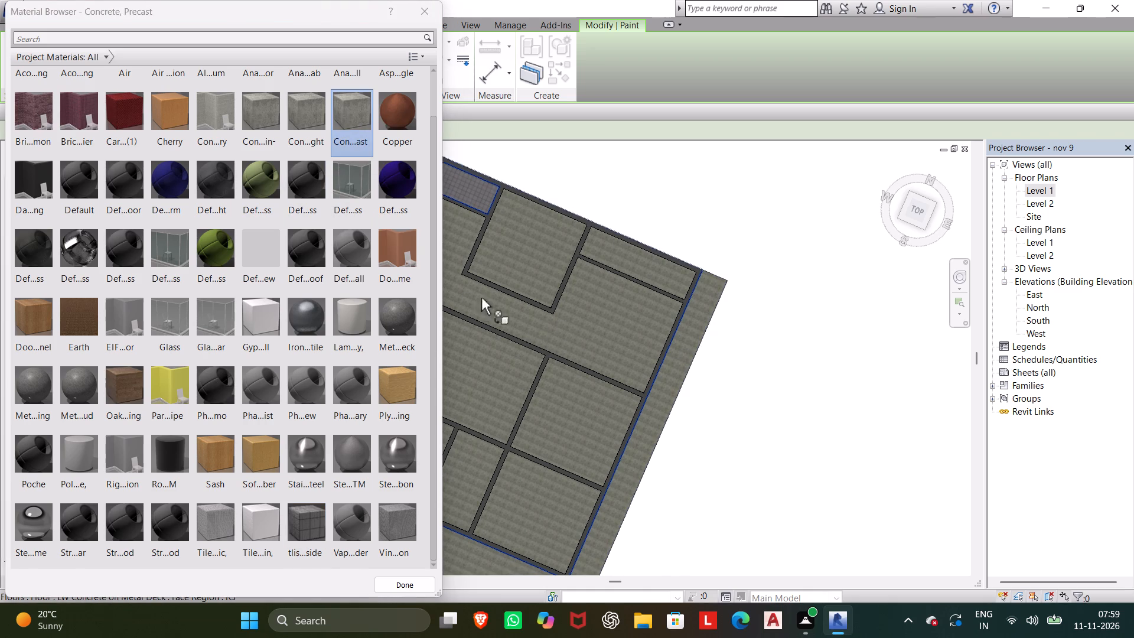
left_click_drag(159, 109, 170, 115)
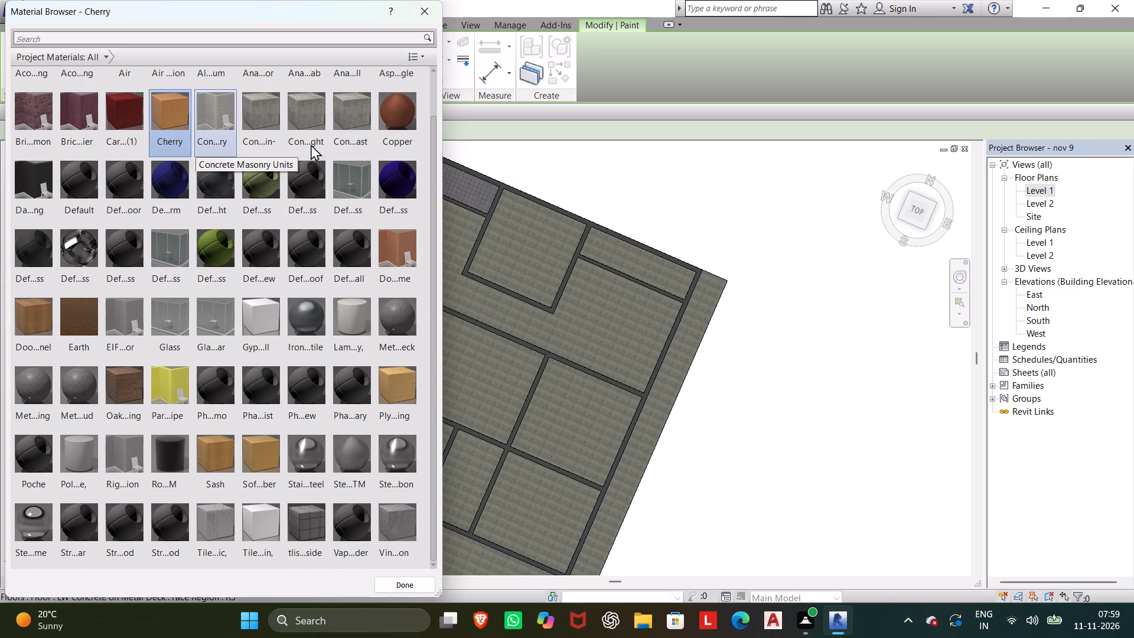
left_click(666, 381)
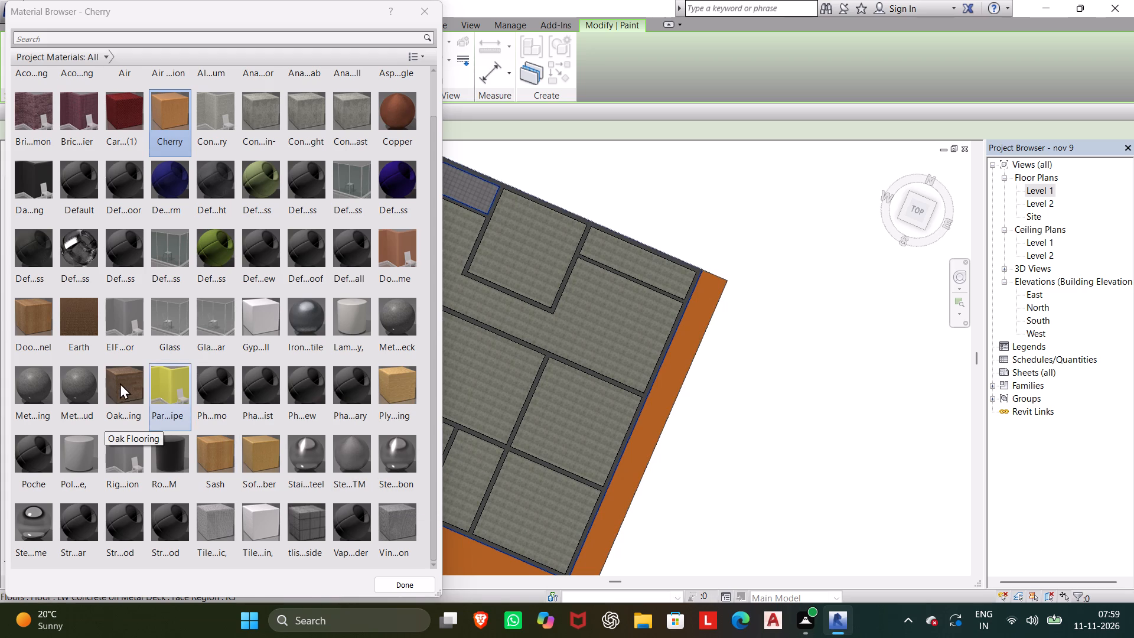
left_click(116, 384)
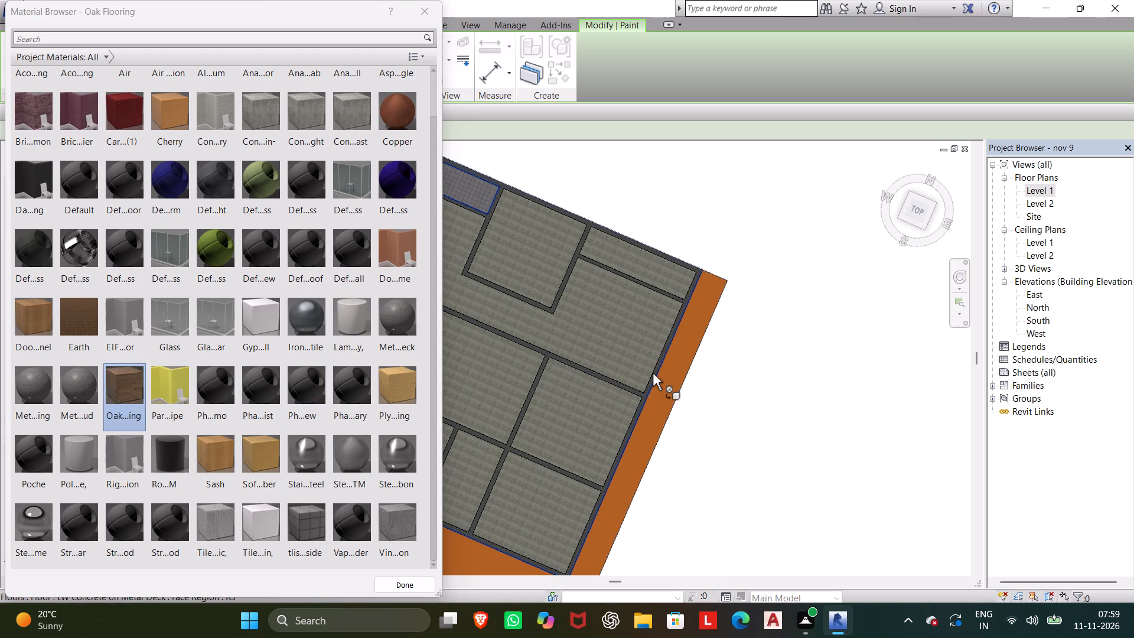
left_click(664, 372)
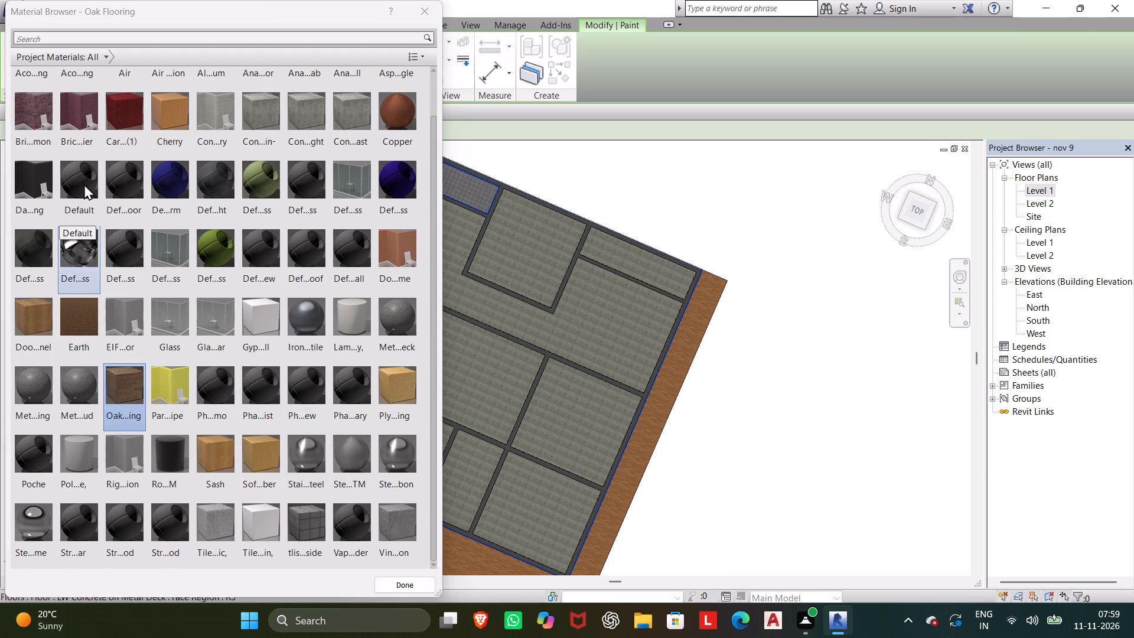
Browse the project materials by the Carpet, Concrete, Gas and Generic categories, dismissing the Autodesk licence notice.
scroll(86, 190, "down", 3)
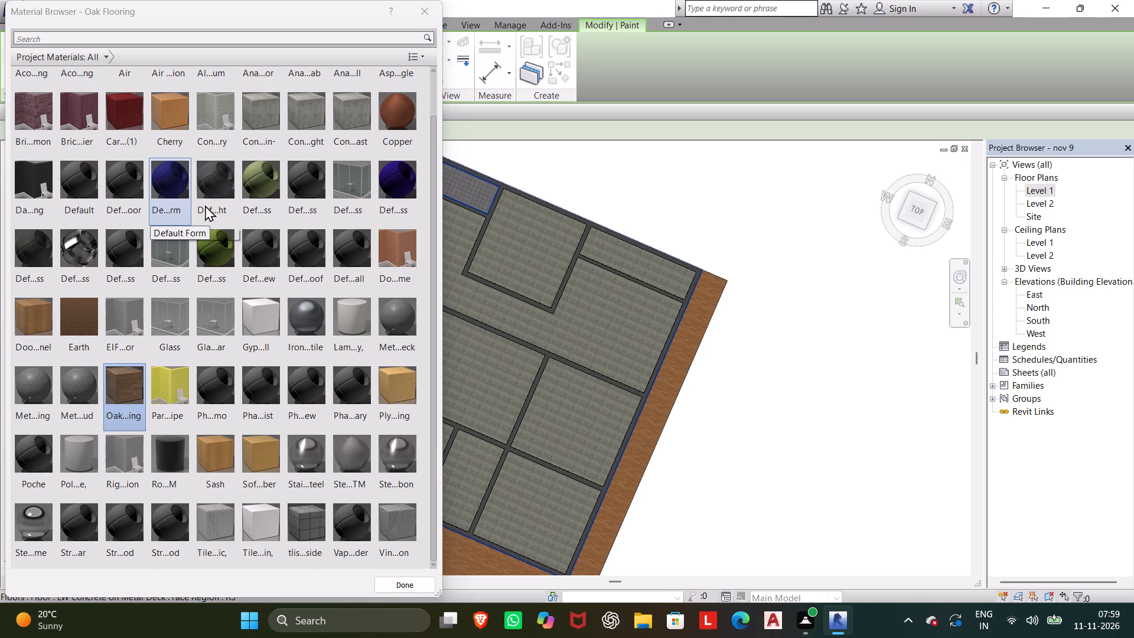
scroll(205, 205, "down", 5)
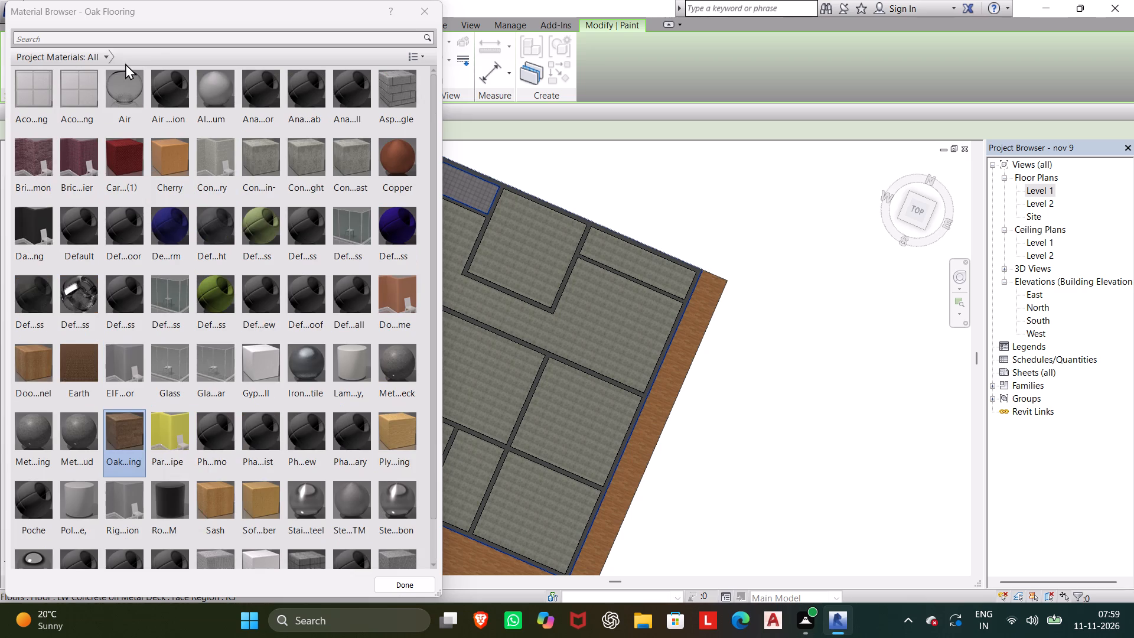
left_click(107, 50)
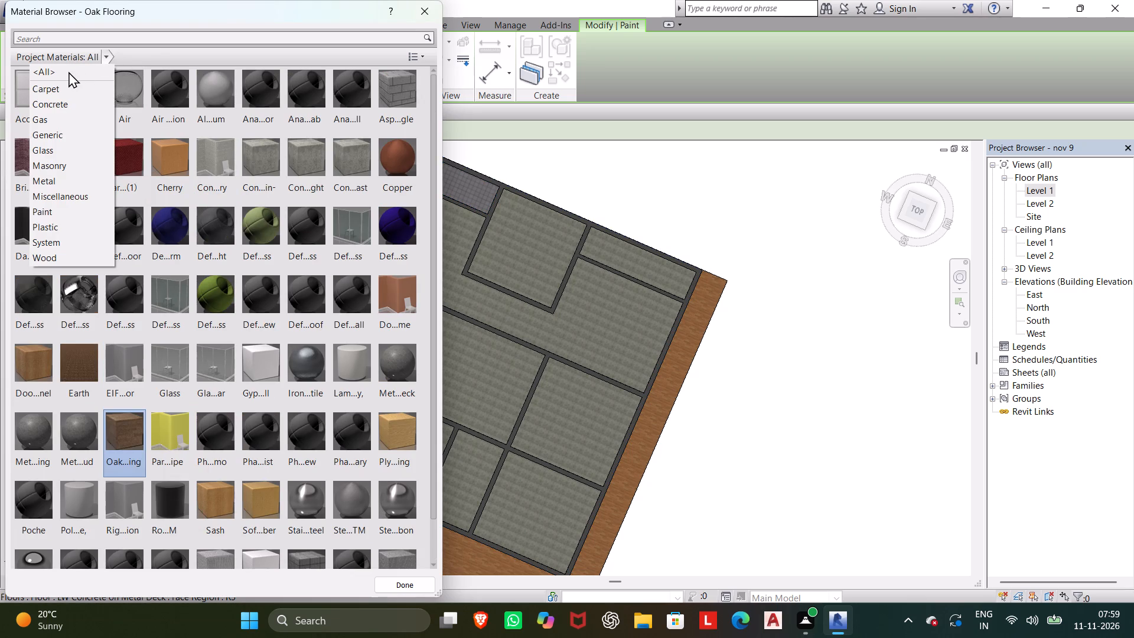
left_click(58, 92)
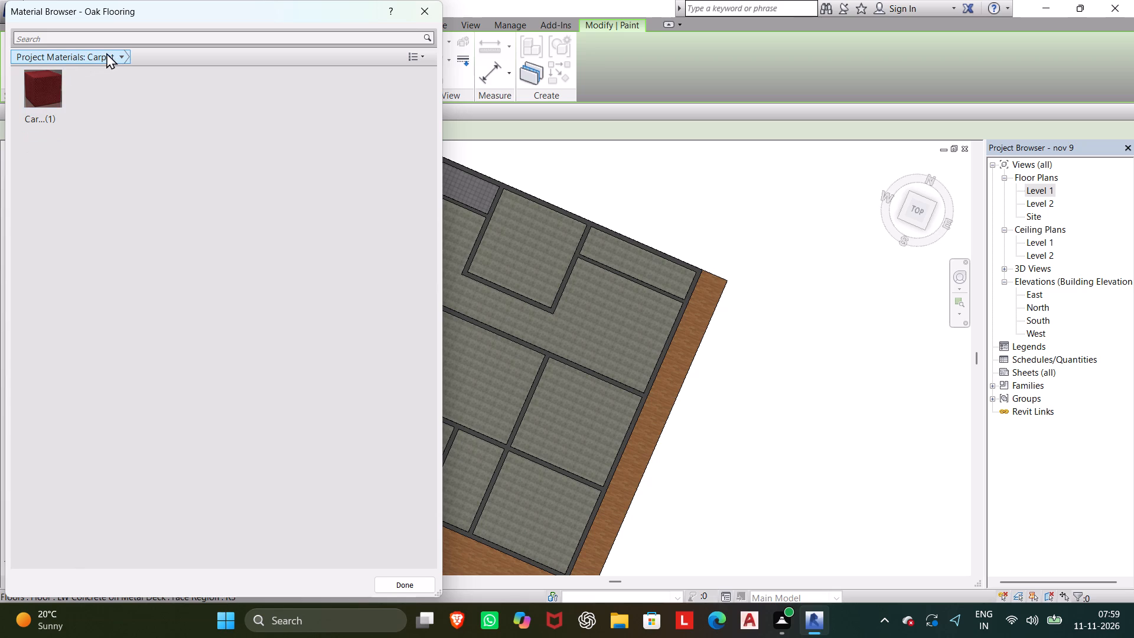
left_click(123, 54)
left_click(83, 105)
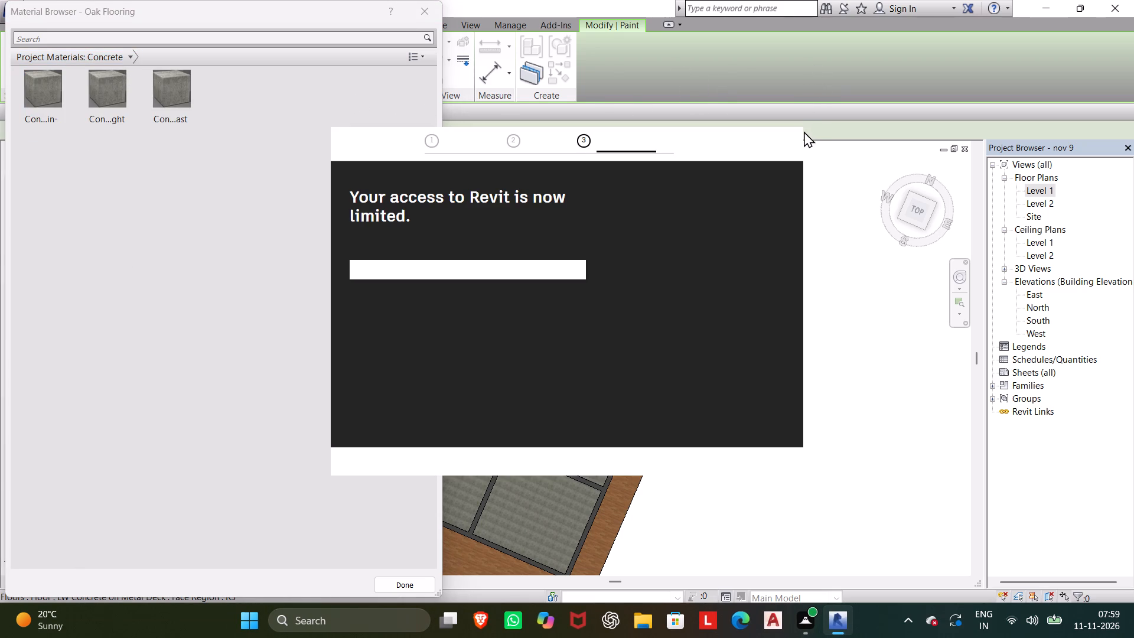
left_click(774, 146)
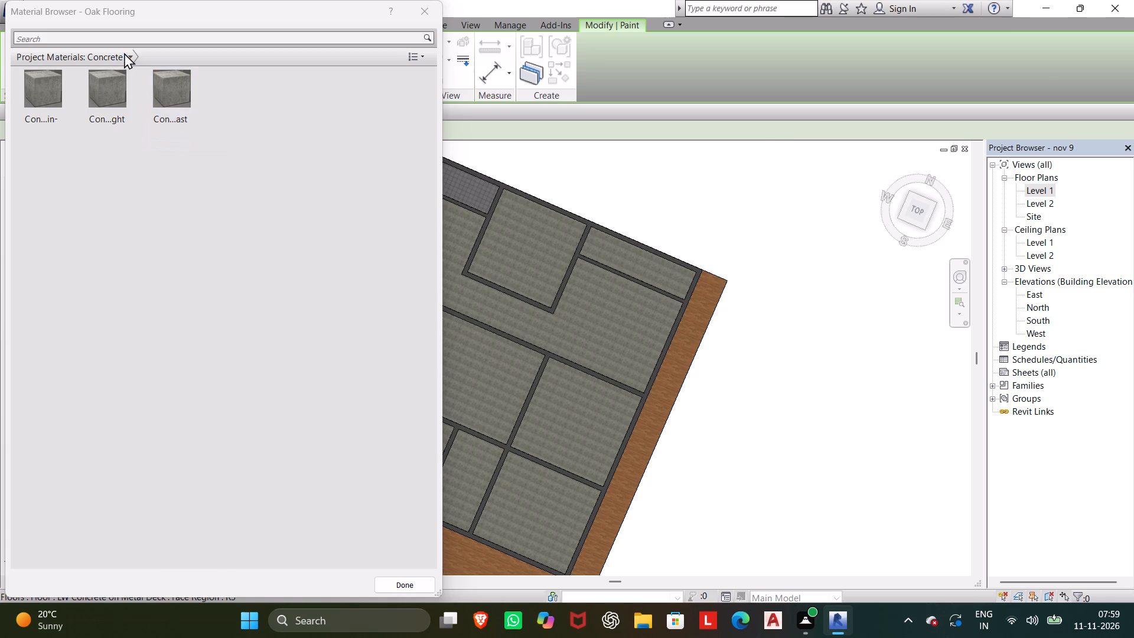
left_click(135, 53)
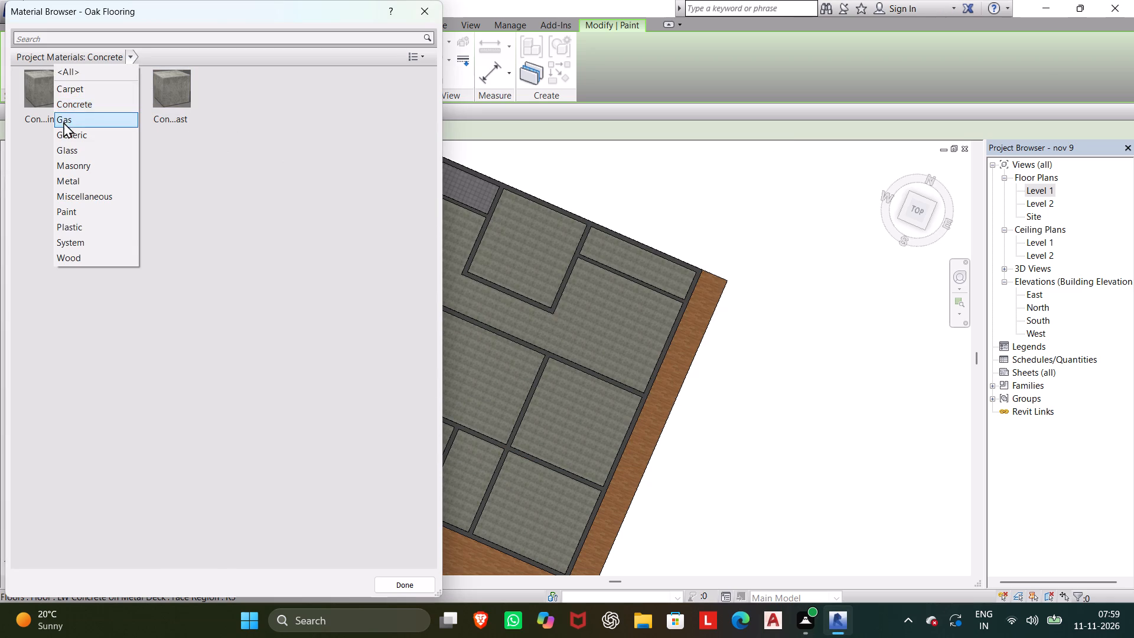
left_click(63, 122)
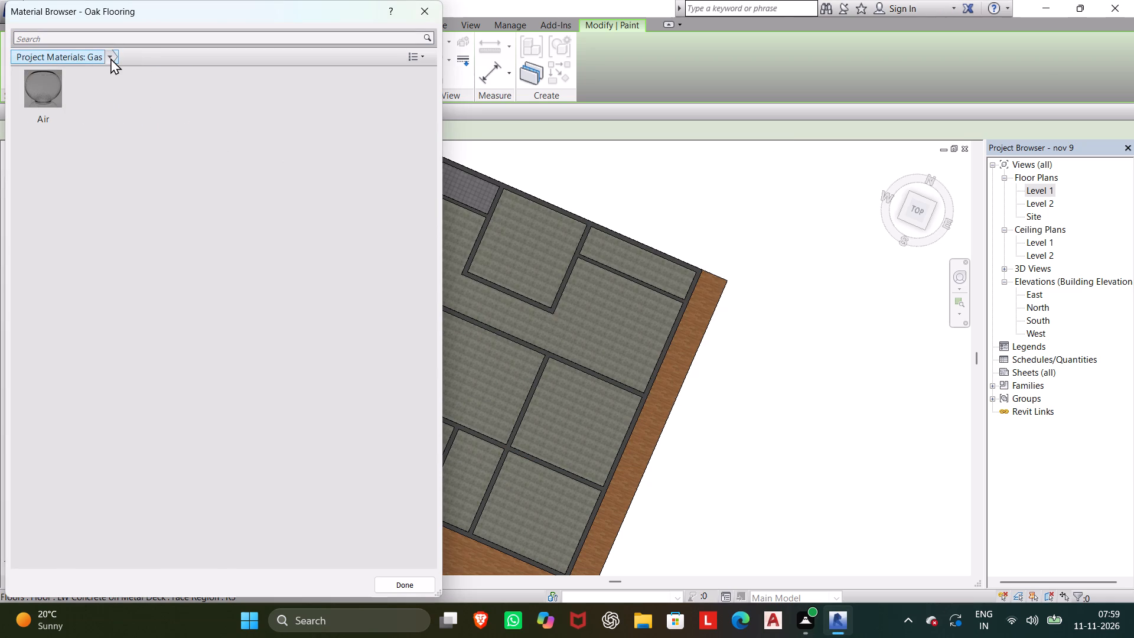
left_click(110, 58)
left_click(67, 131)
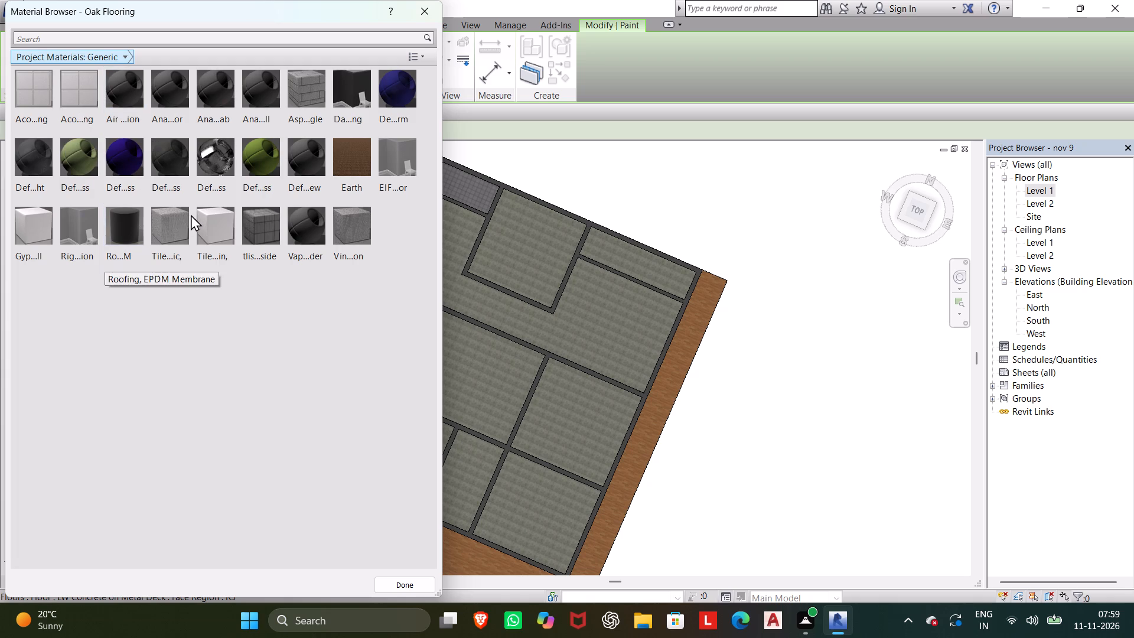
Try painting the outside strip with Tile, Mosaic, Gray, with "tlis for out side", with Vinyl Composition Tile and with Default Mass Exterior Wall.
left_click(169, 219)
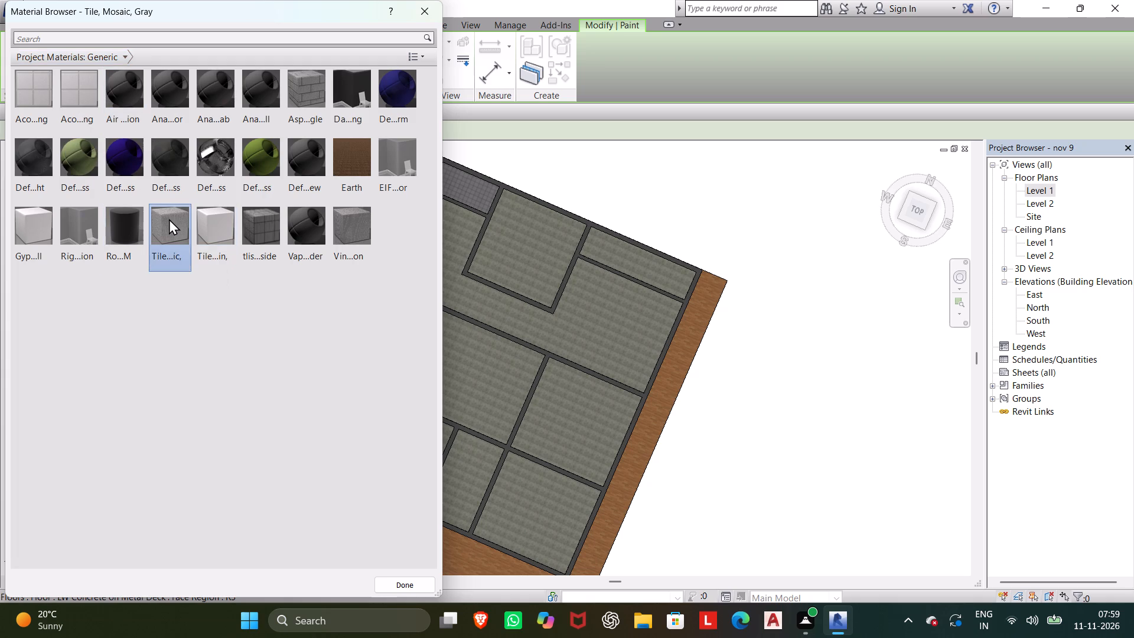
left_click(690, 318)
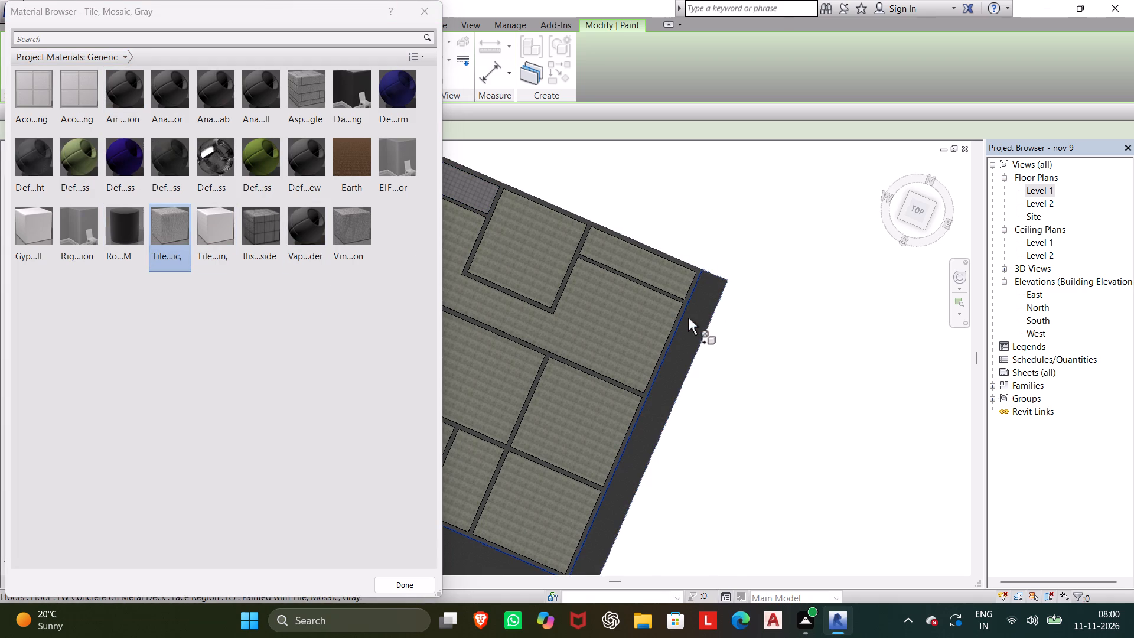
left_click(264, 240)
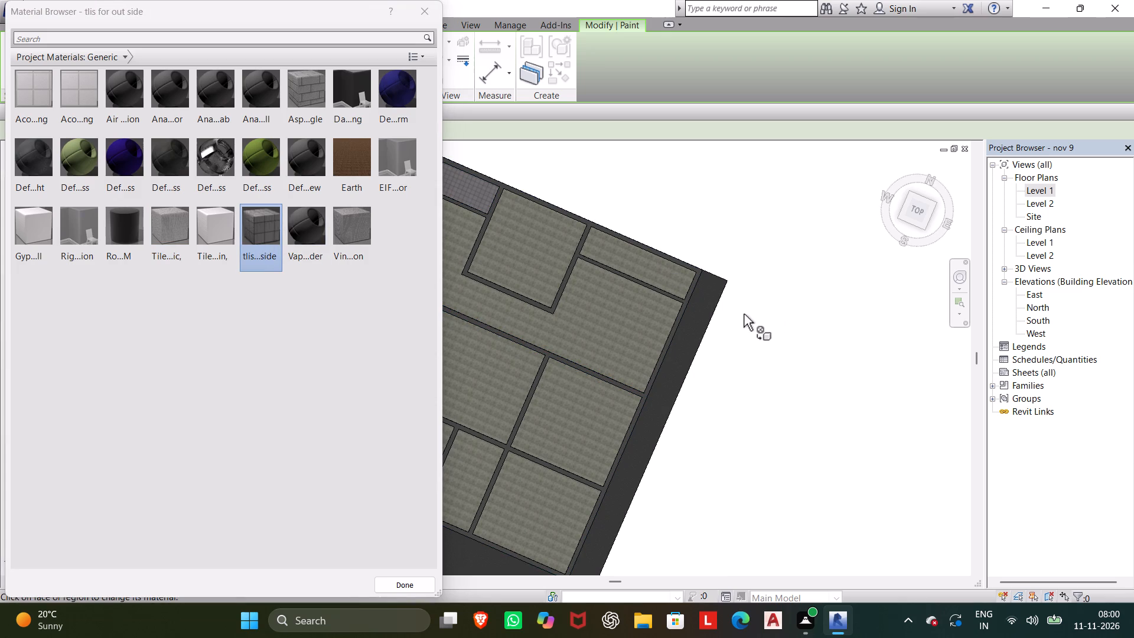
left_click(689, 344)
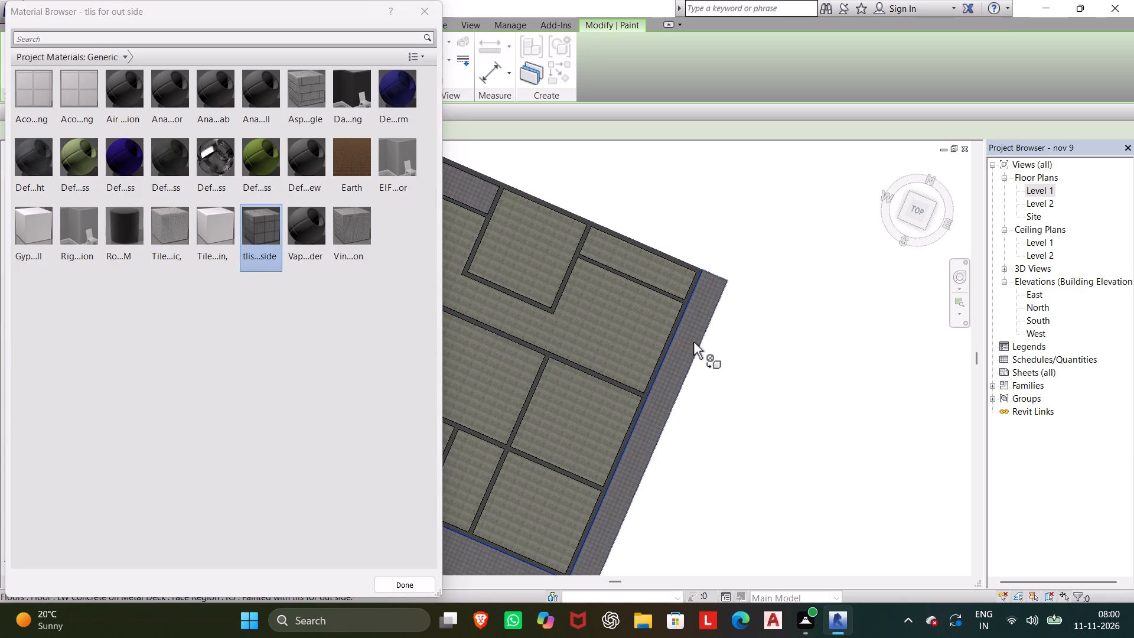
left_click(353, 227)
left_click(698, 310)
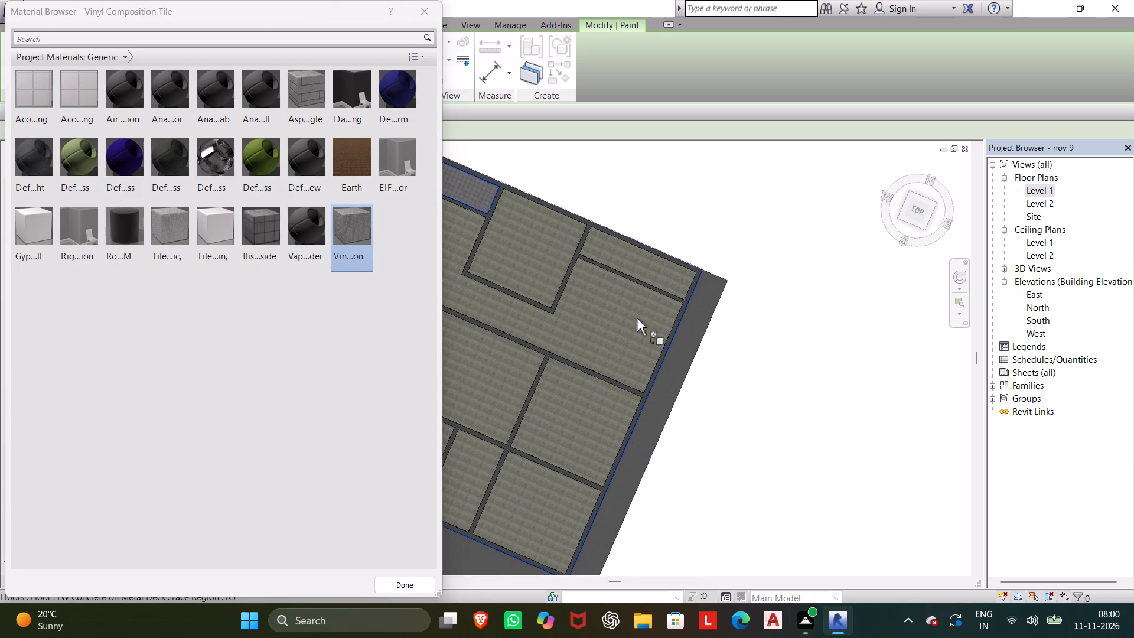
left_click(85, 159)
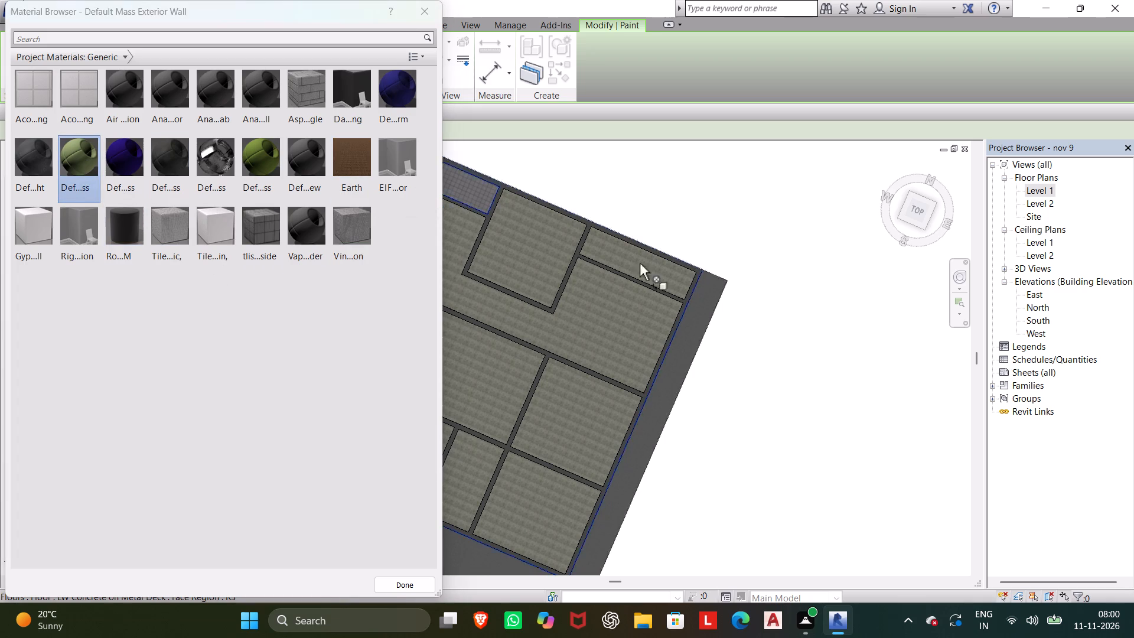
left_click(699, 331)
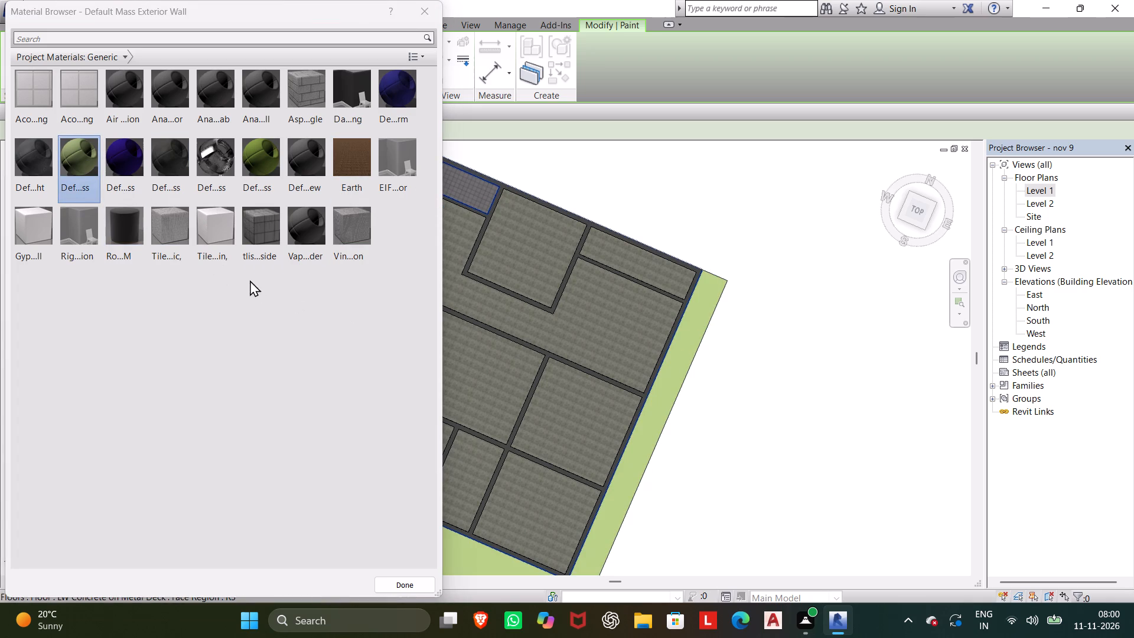
Paint the outside strip around the house with the Earth material and finish painting.
left_click(342, 156)
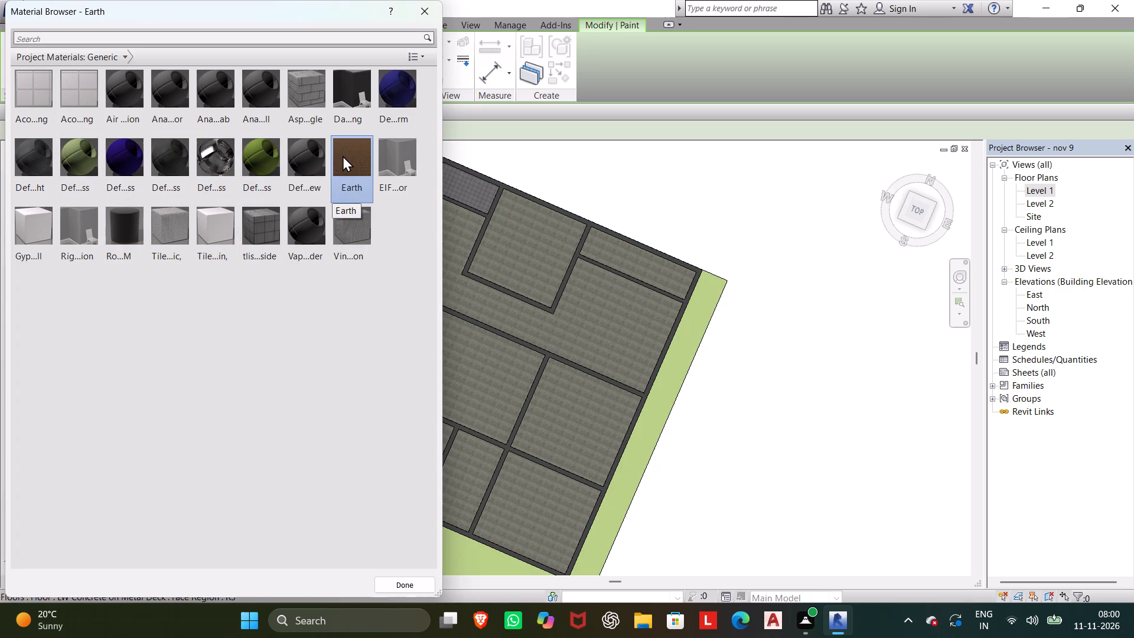
left_click(715, 291)
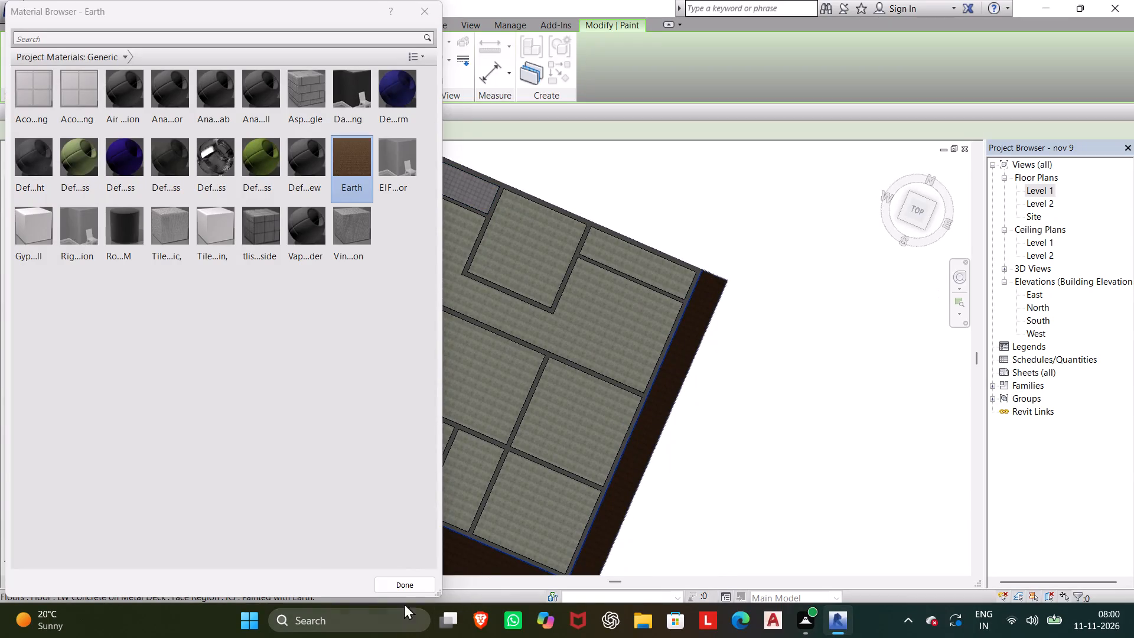
left_click(403, 578)
Inspect the Earth texture up close on the southern outside strip and compare it with the neighbouring room floors.
scroll(391, 515, "up", 5)
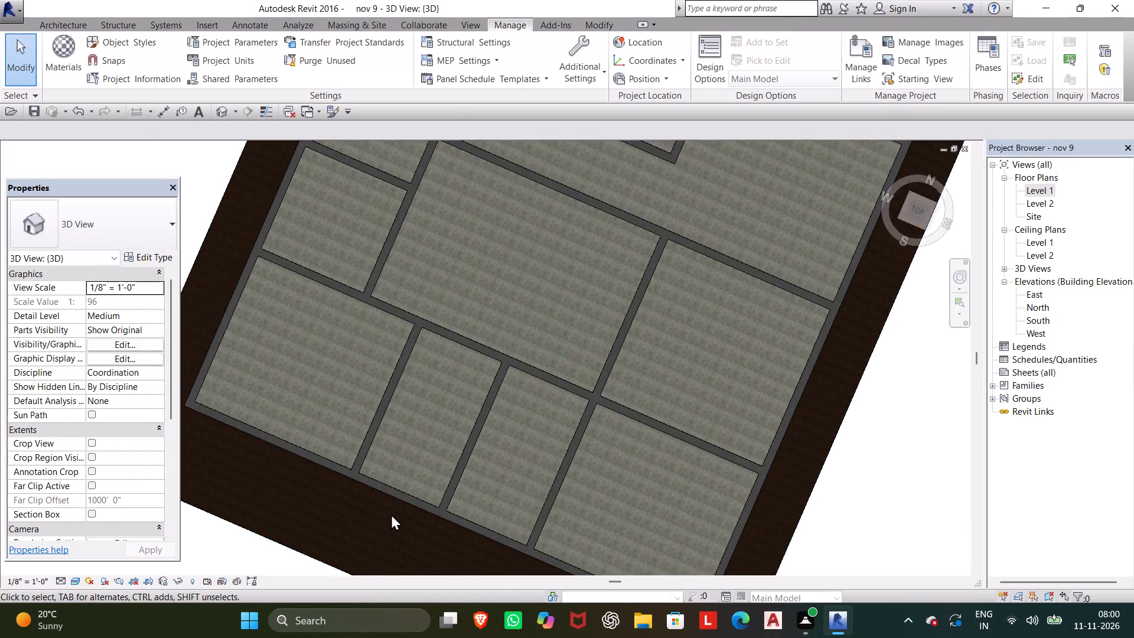
scroll(393, 506, "up", 5)
middle_click_drag(393, 475, 559, 242)
scroll(559, 242, "up", 1)
scroll(506, 289, "up", 5)
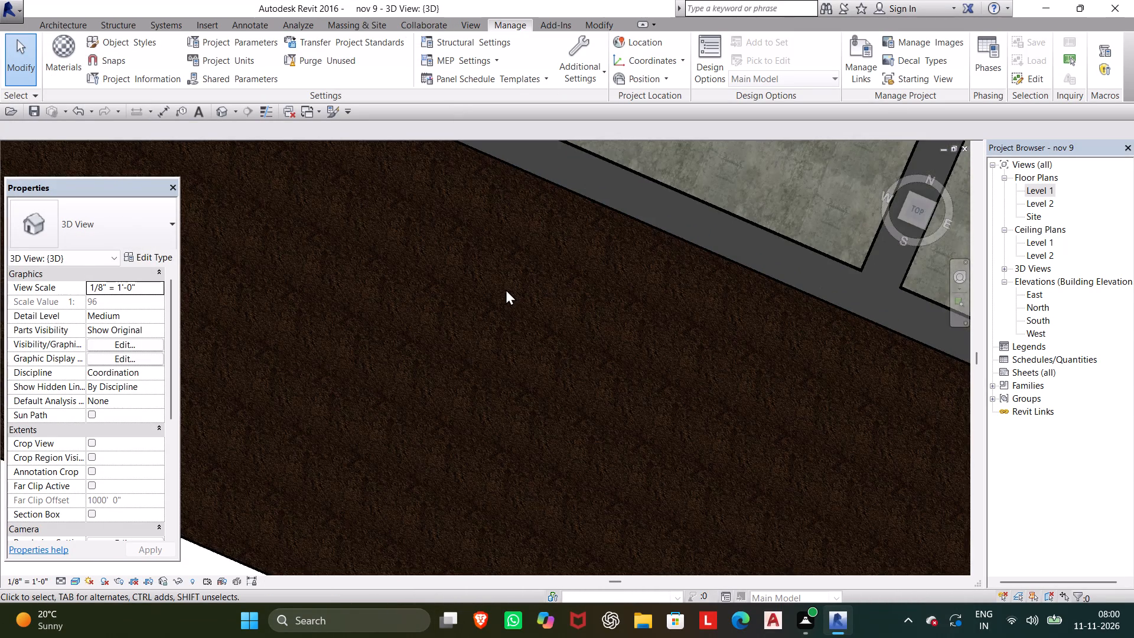
scroll(505, 288, "up", 4)
scroll(516, 275, "down", 6)
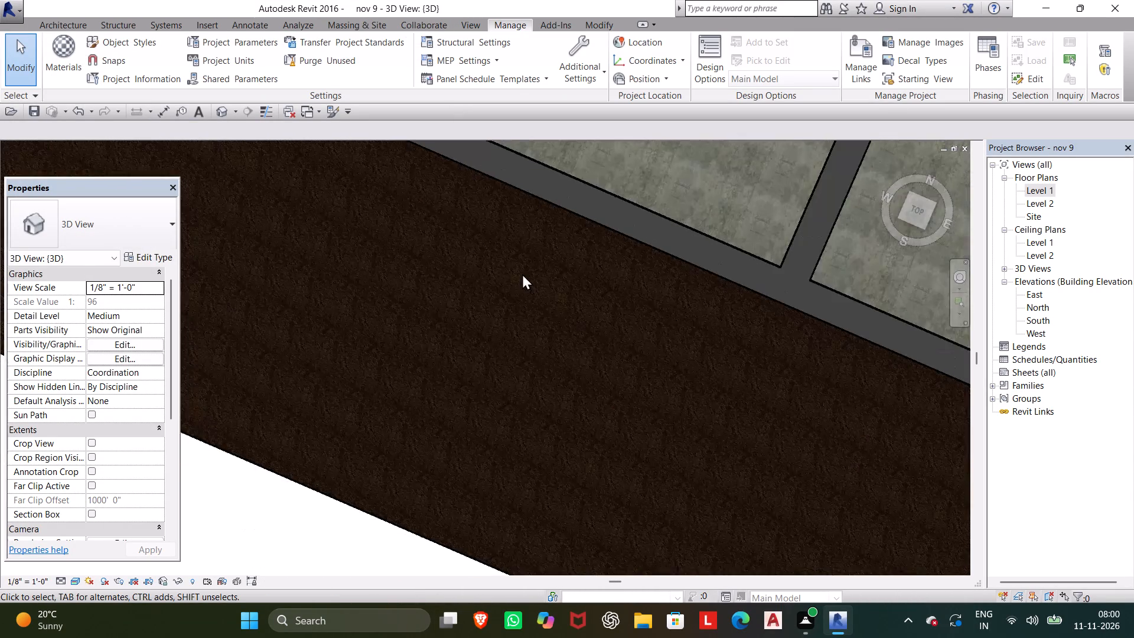
scroll(522, 269, "down", 12)
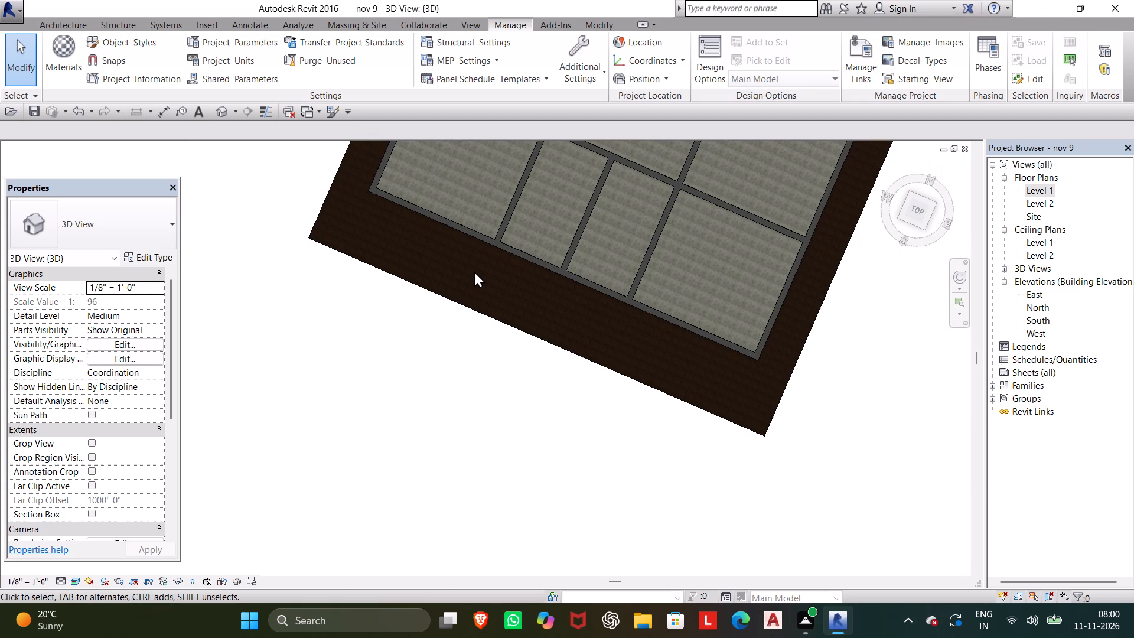
left_click(479, 297)
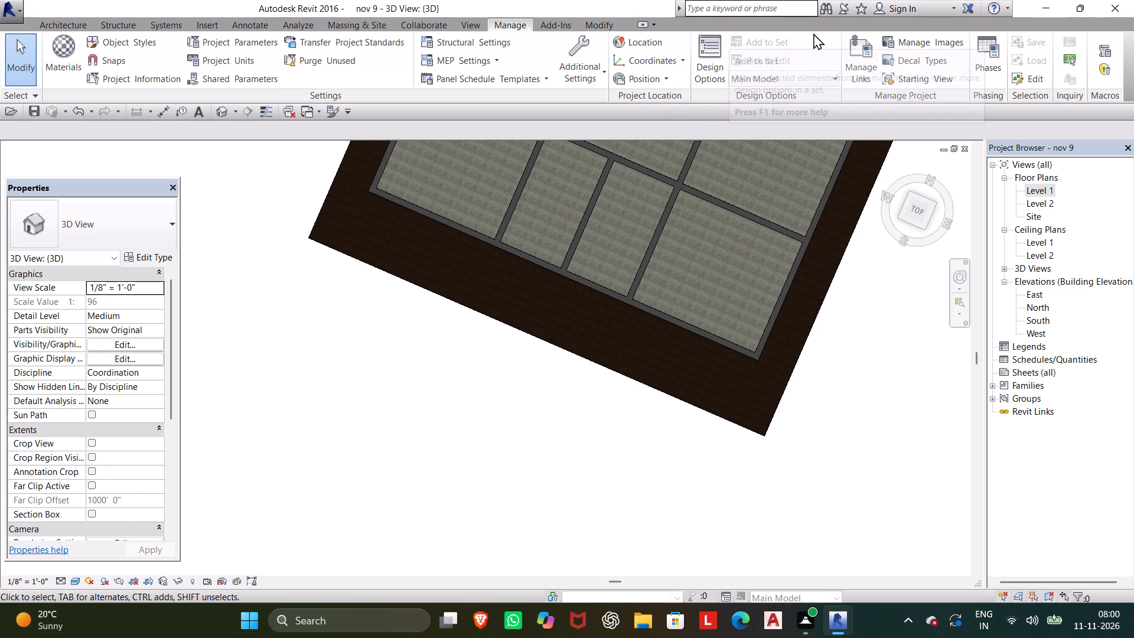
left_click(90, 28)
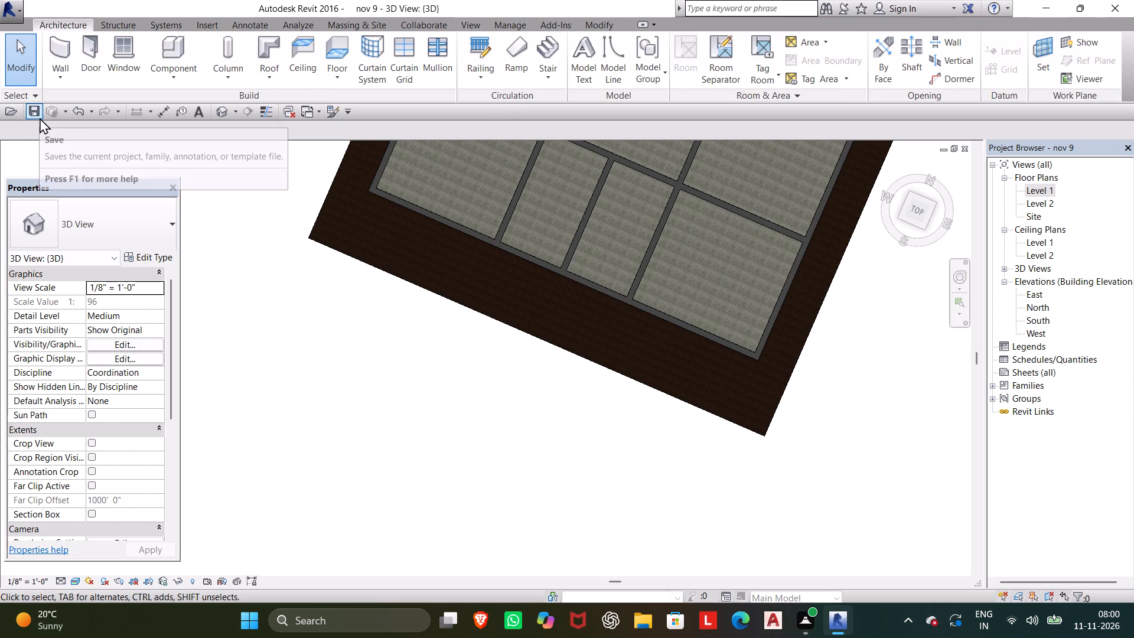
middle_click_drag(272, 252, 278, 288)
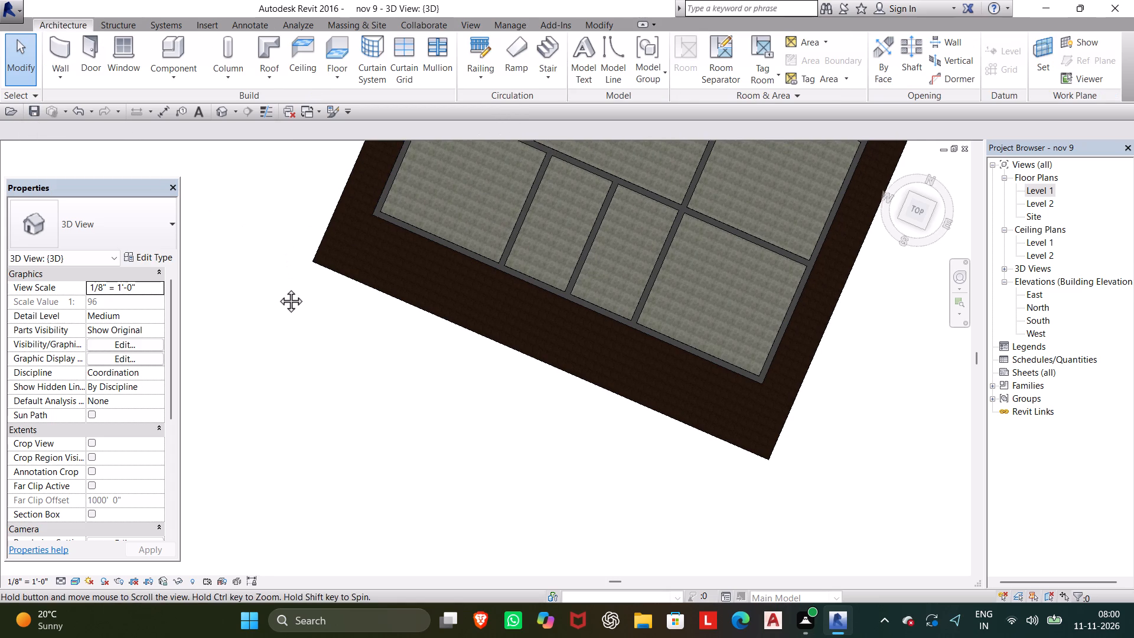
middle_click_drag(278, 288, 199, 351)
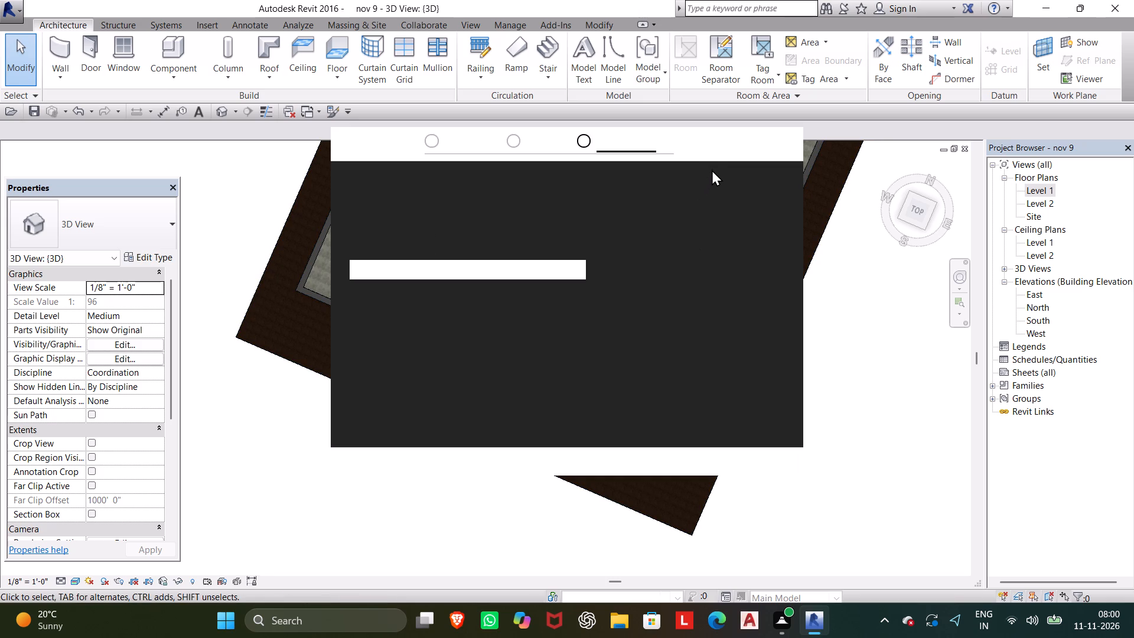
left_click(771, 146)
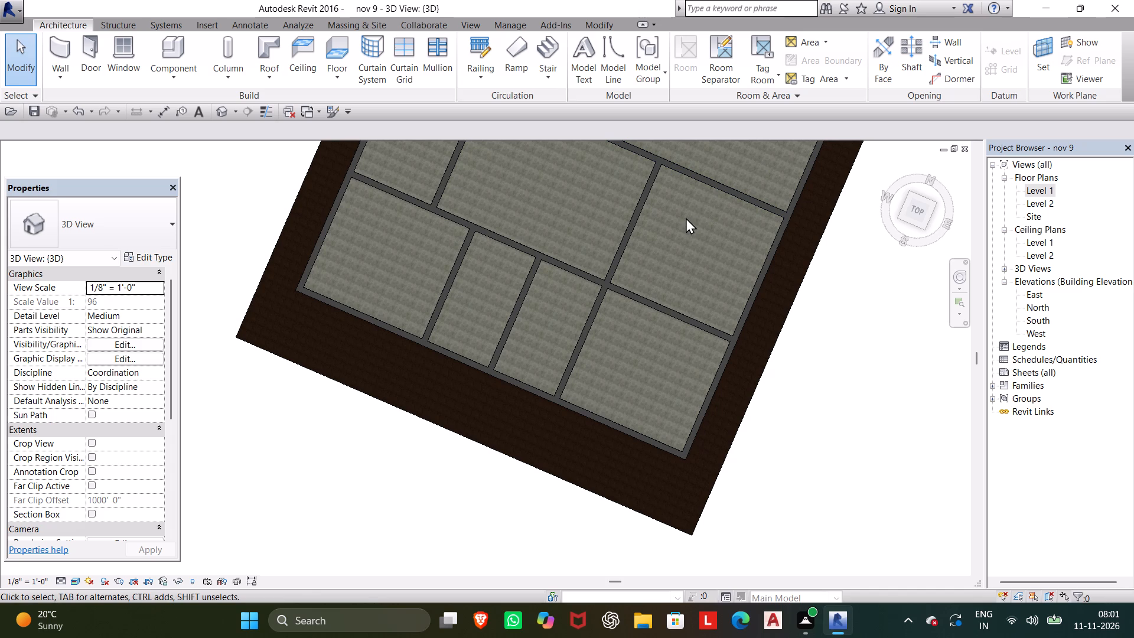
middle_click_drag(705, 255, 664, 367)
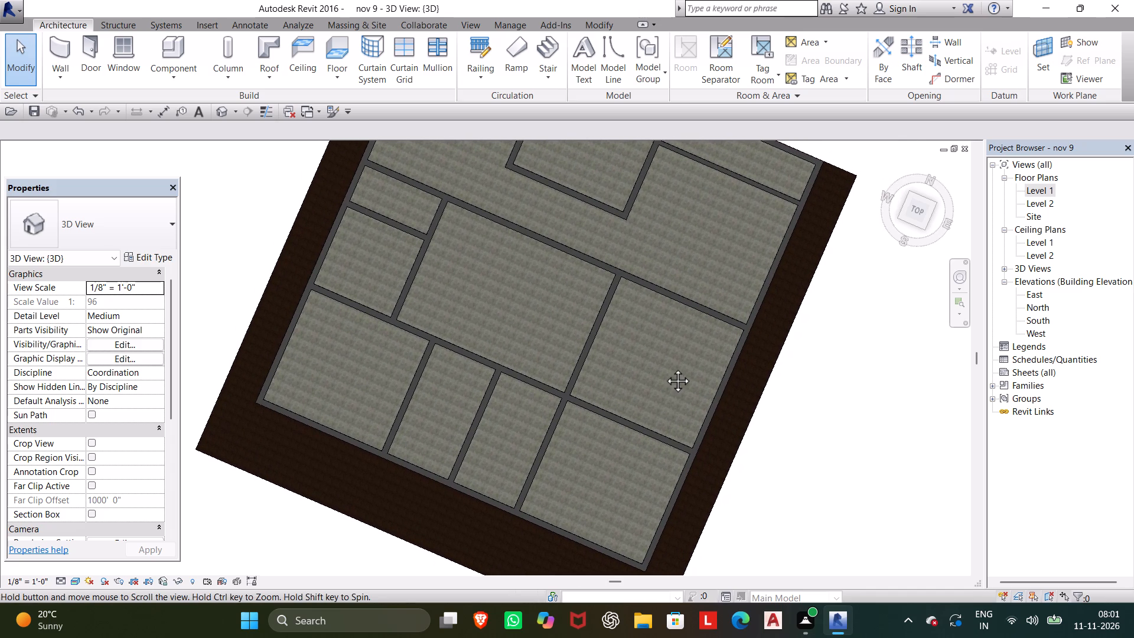
Look over the painted room floors and the outside strip in 3D, and check the room layout in the Level 1 floor plan.
middle_click_drag(664, 367, 666, 504)
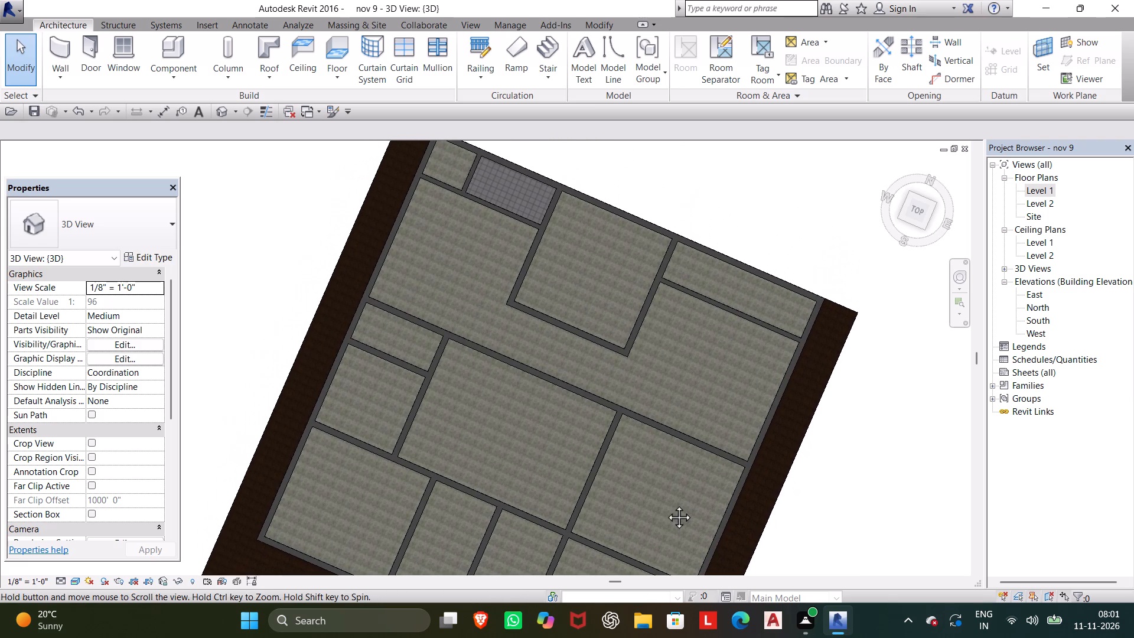
middle_click_drag(666, 504, 666, 504)
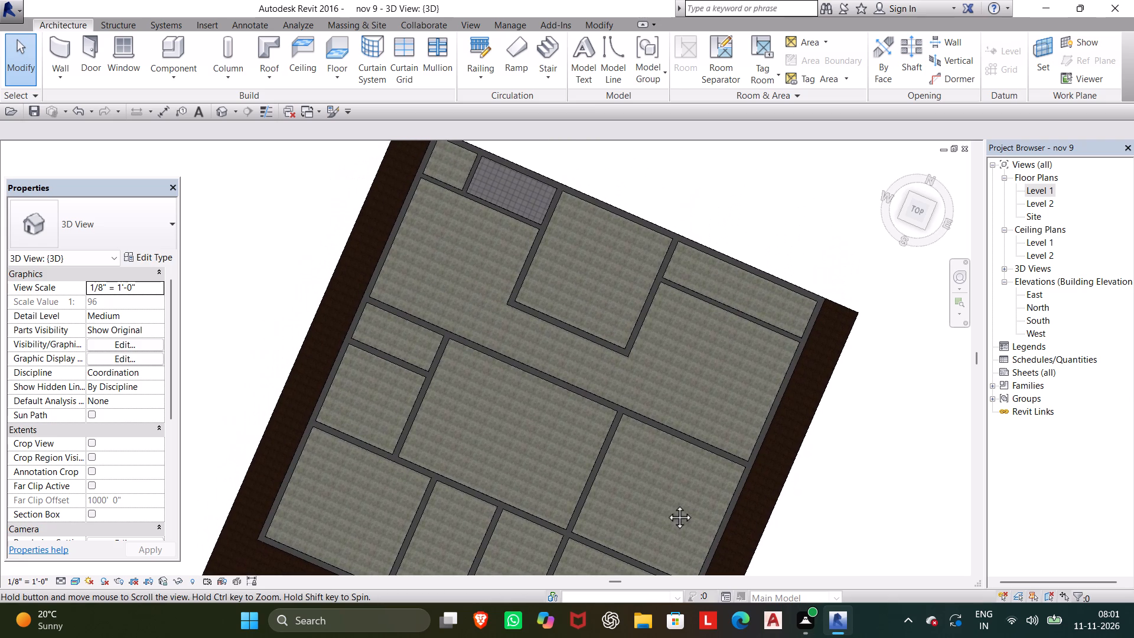
middle_click_drag(666, 504, 679, 492)
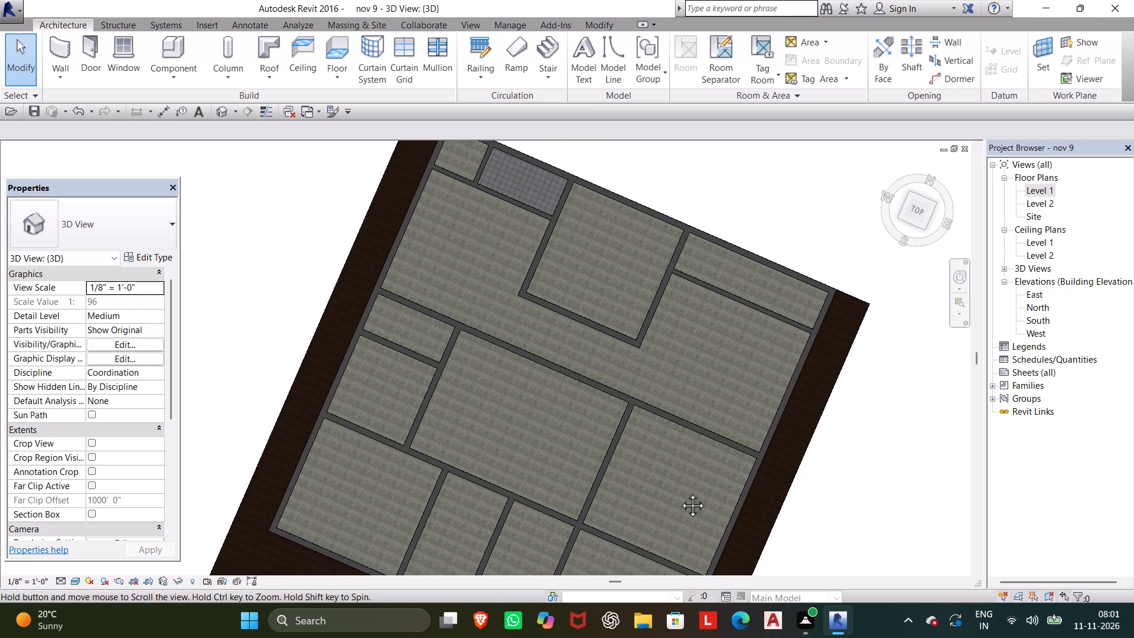
middle_click_drag(679, 492, 692, 479)
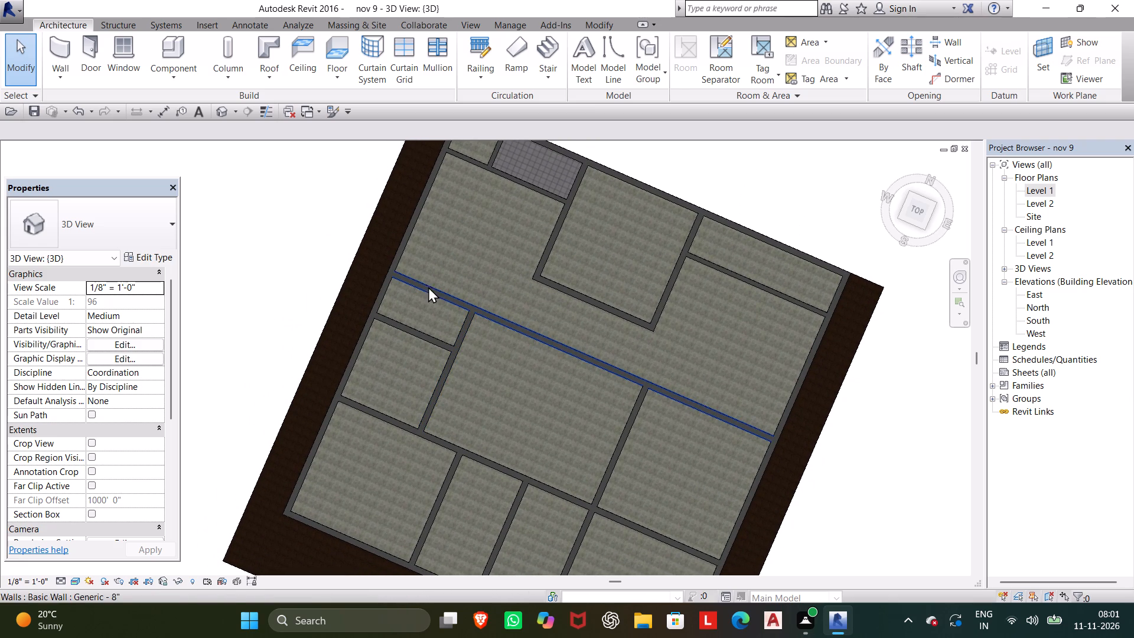
scroll(452, 255, "down", 1)
middle_click_drag(452, 256, 458, 301)
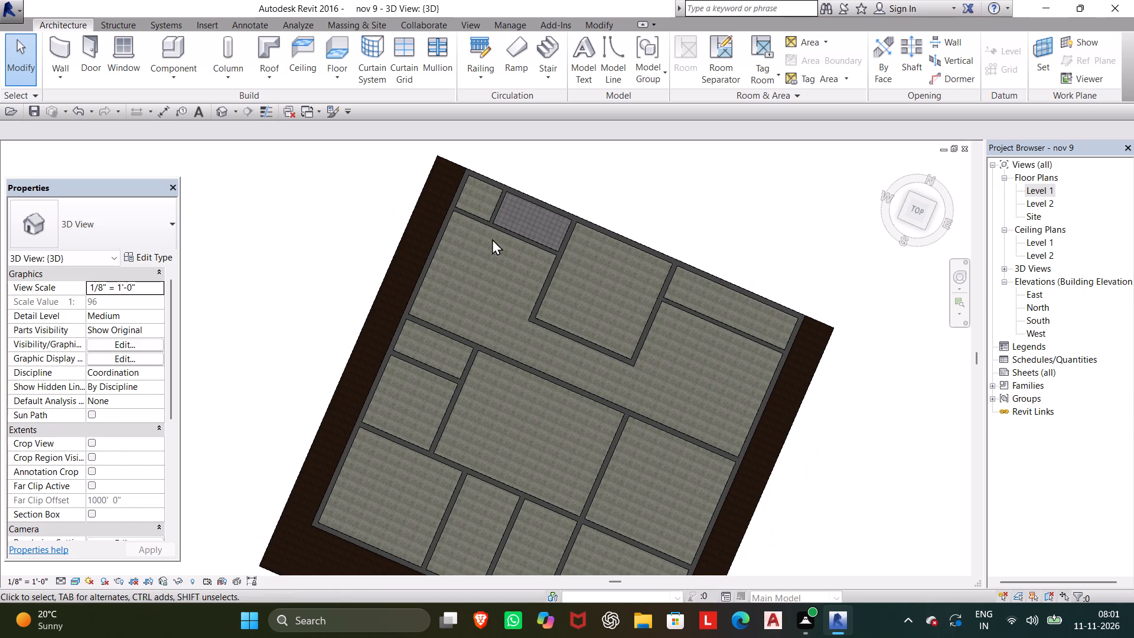
double_click(1029, 190)
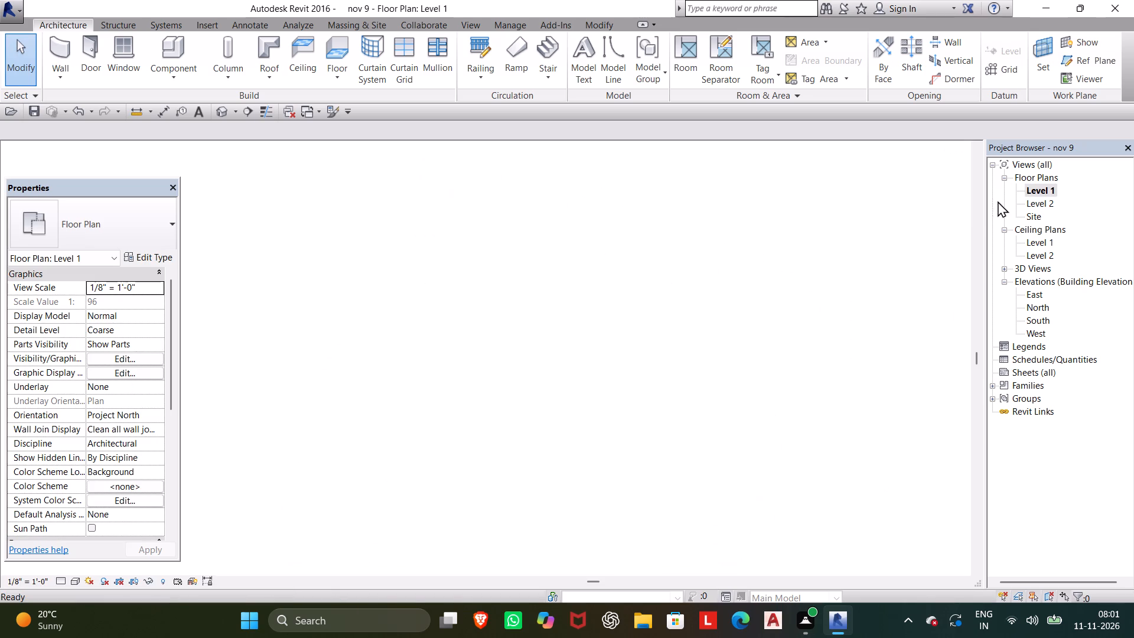
scroll(900, 248, "down", 1)
middle_click_drag(889, 251, 693, 178)
scroll(707, 185, "down", 1)
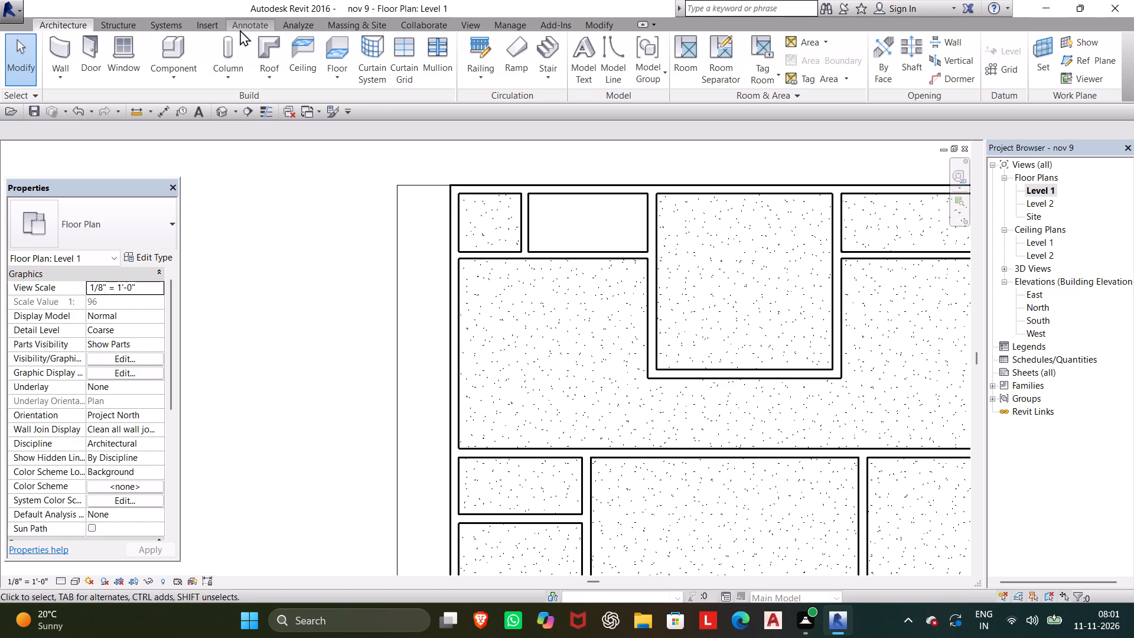
Return to the 3D view and open a Split Face sketch on the main face region of the LW Concrete on Metal Deck floor.
left_click(230, 113)
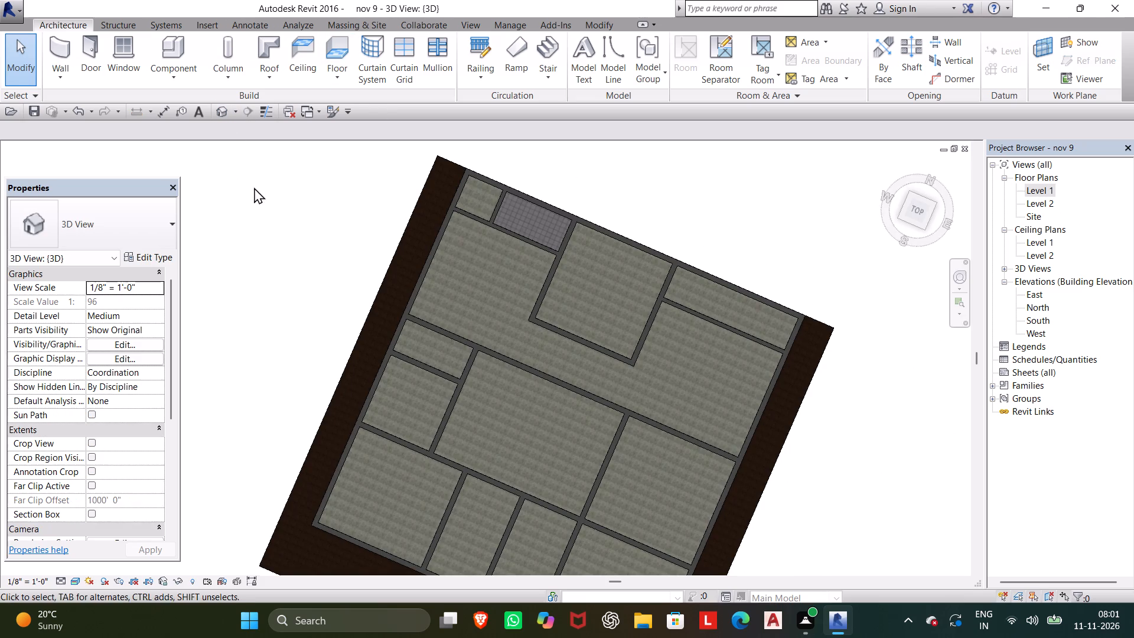
middle_click(498, 223, "shift")
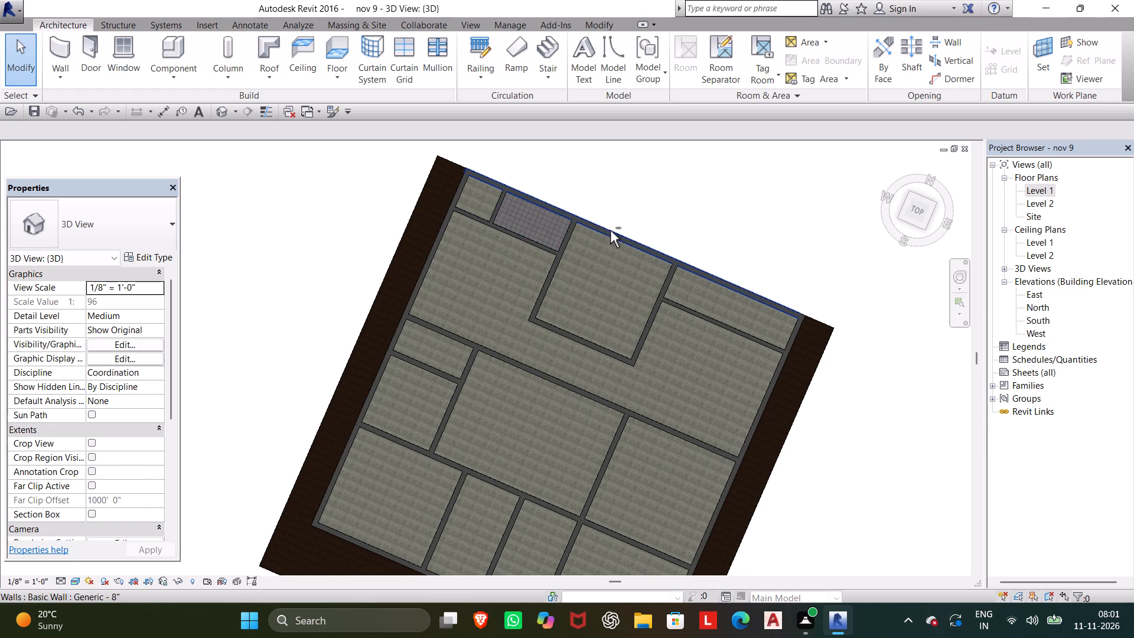
middle_click_drag(620, 232, 480, 318, "shift")
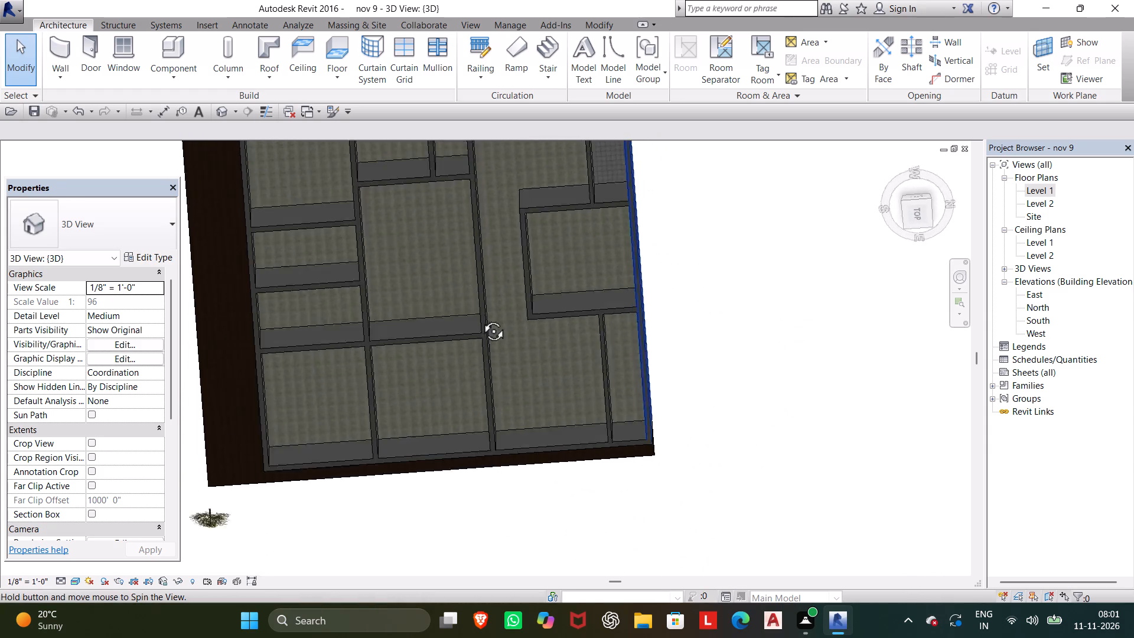
middle_click_drag(480, 318, 589, 377, "shift")
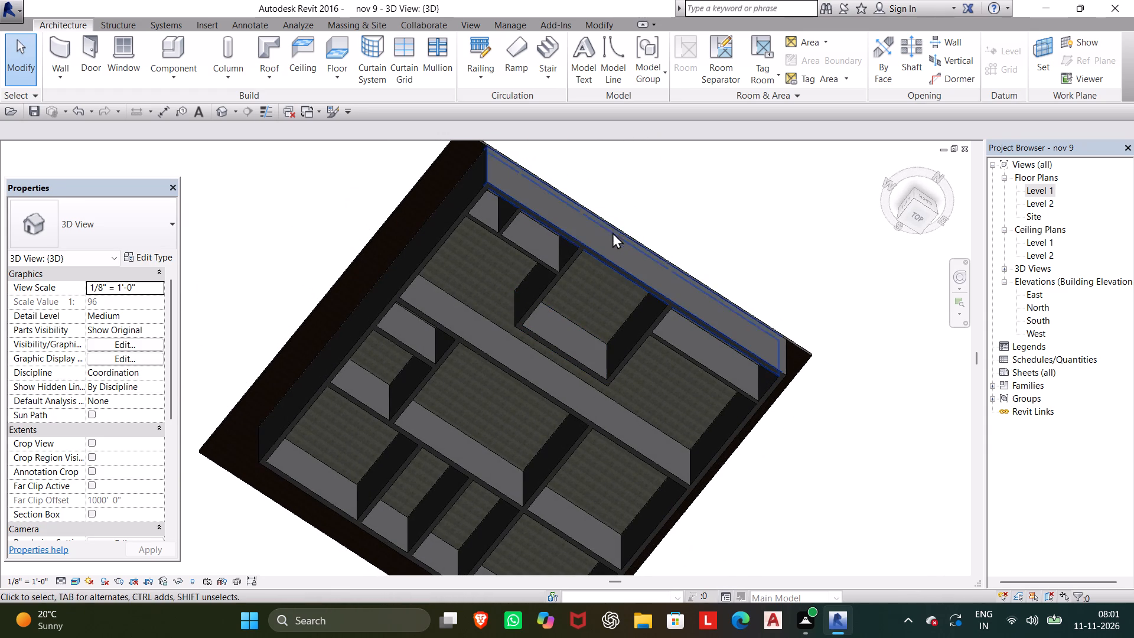
middle_click_drag(617, 222, 591, 283, "shift")
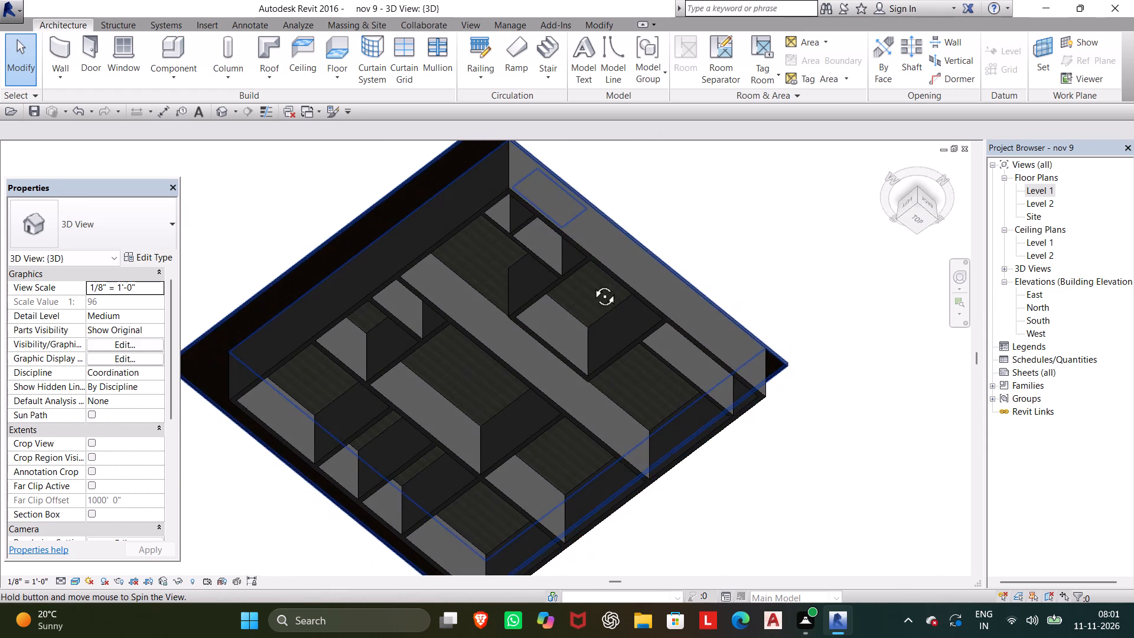
middle_click_drag(591, 283, 589, 285, "shift")
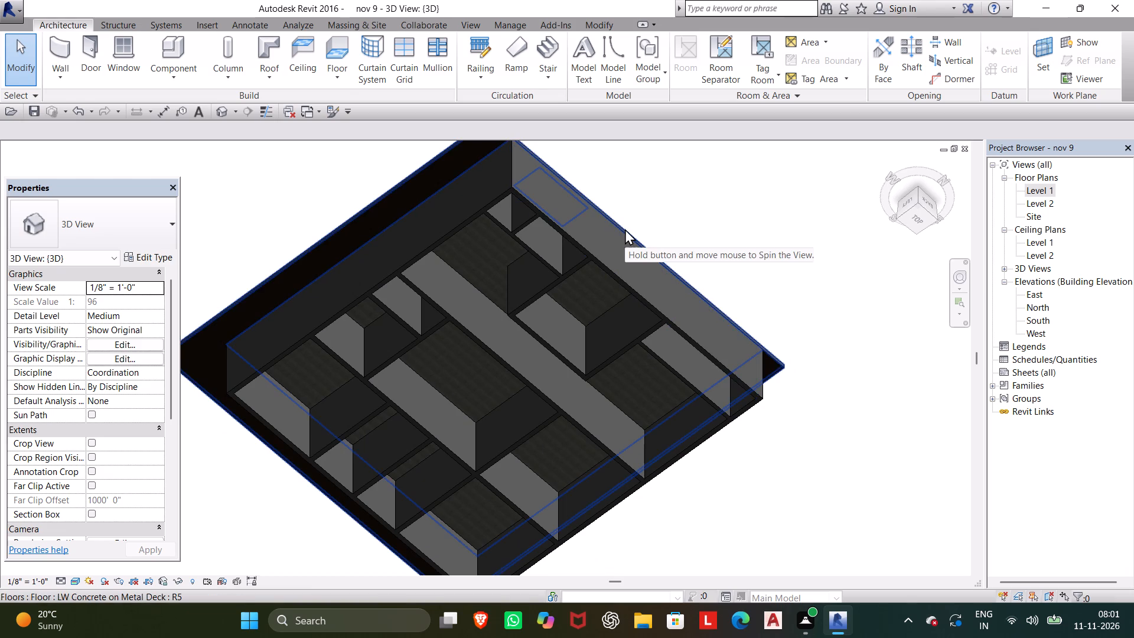
left_click(625, 229)
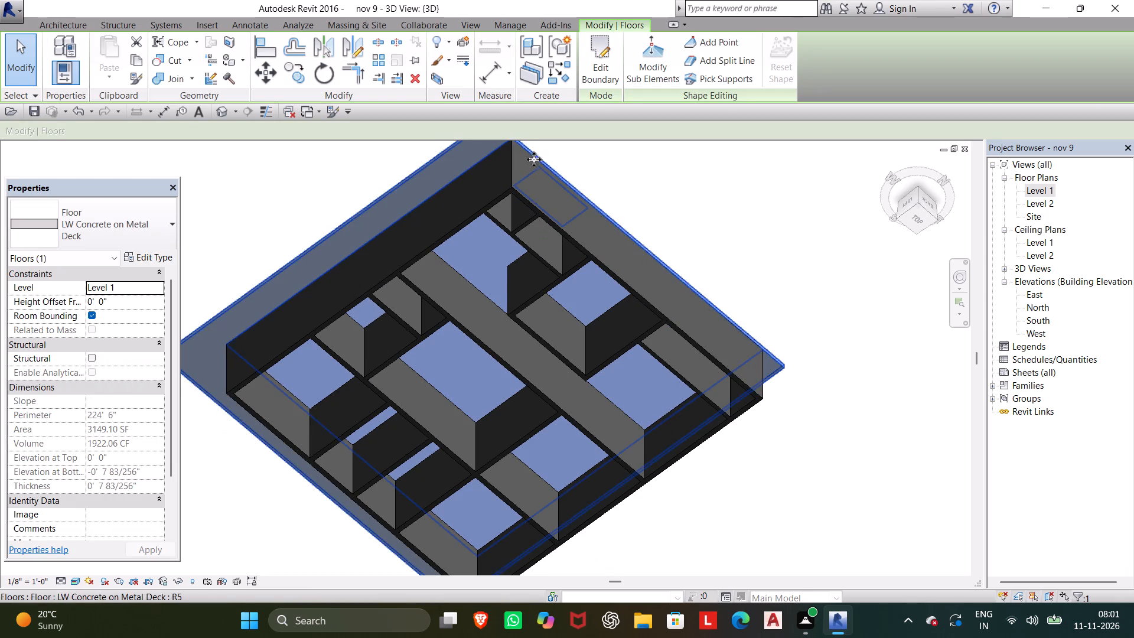
left_click(229, 41)
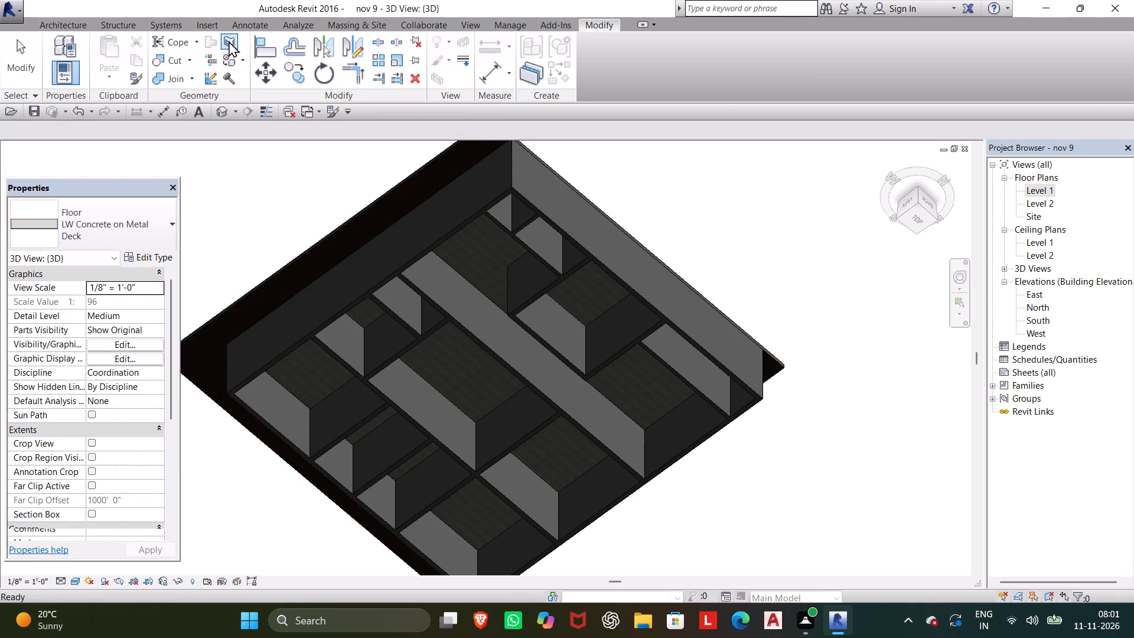
left_click(647, 246)
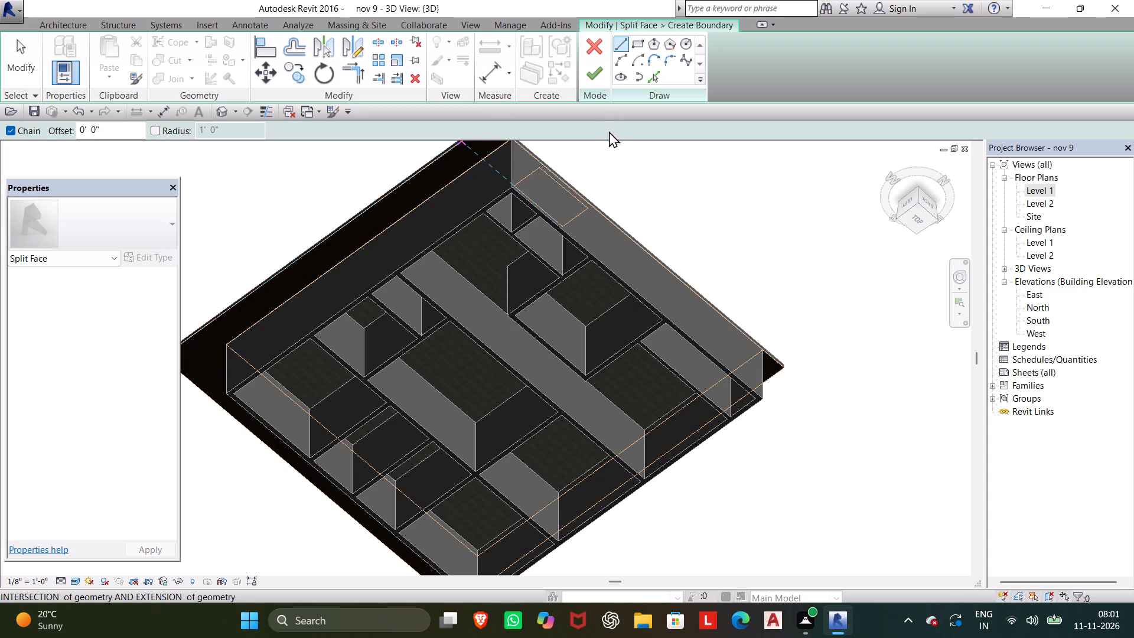
middle_click_drag(612, 299, 628, 278, "shift")
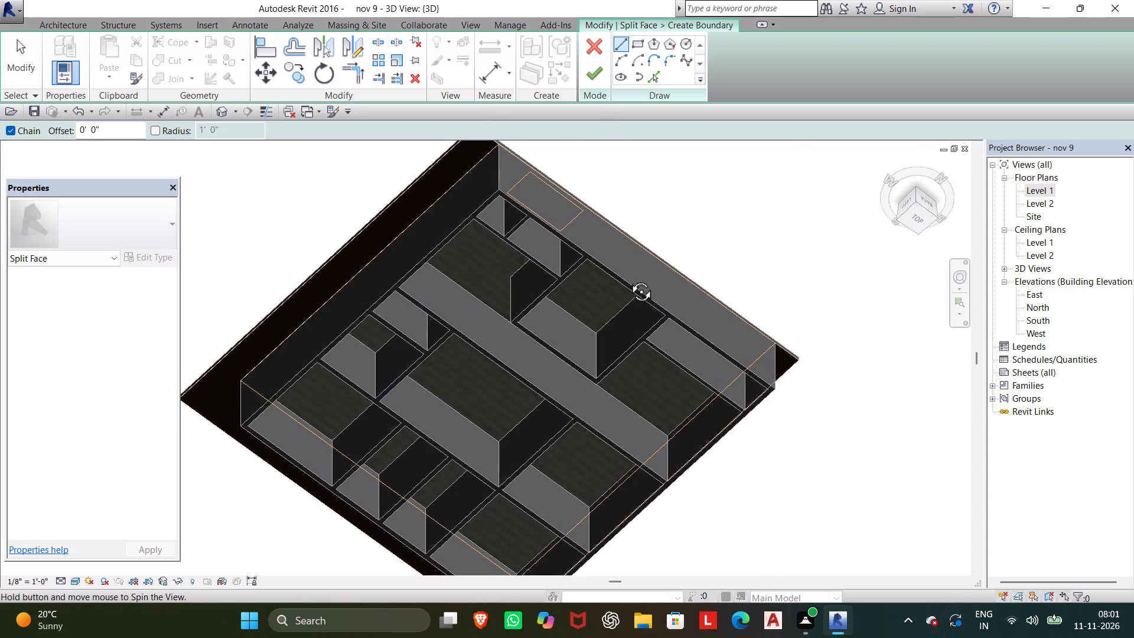
middle_click_drag(628, 278, 673, 22, "shift")
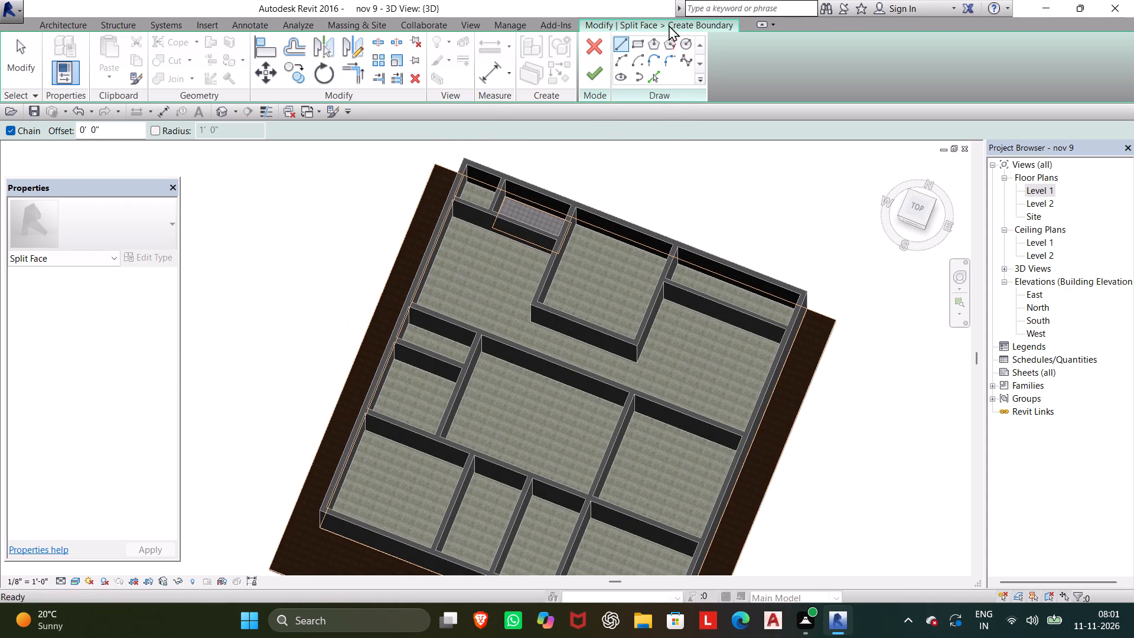
Pick the four inner wall edges of the middle room on the house's north side as split boundary lines.
left_click(651, 77)
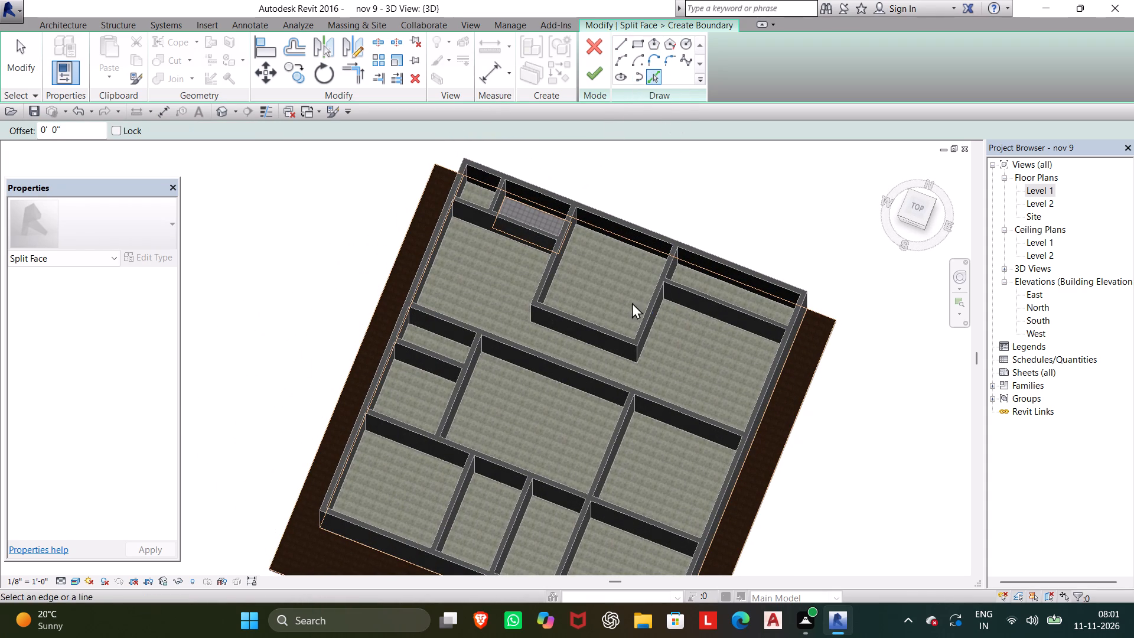
scroll(605, 269, "up", 5)
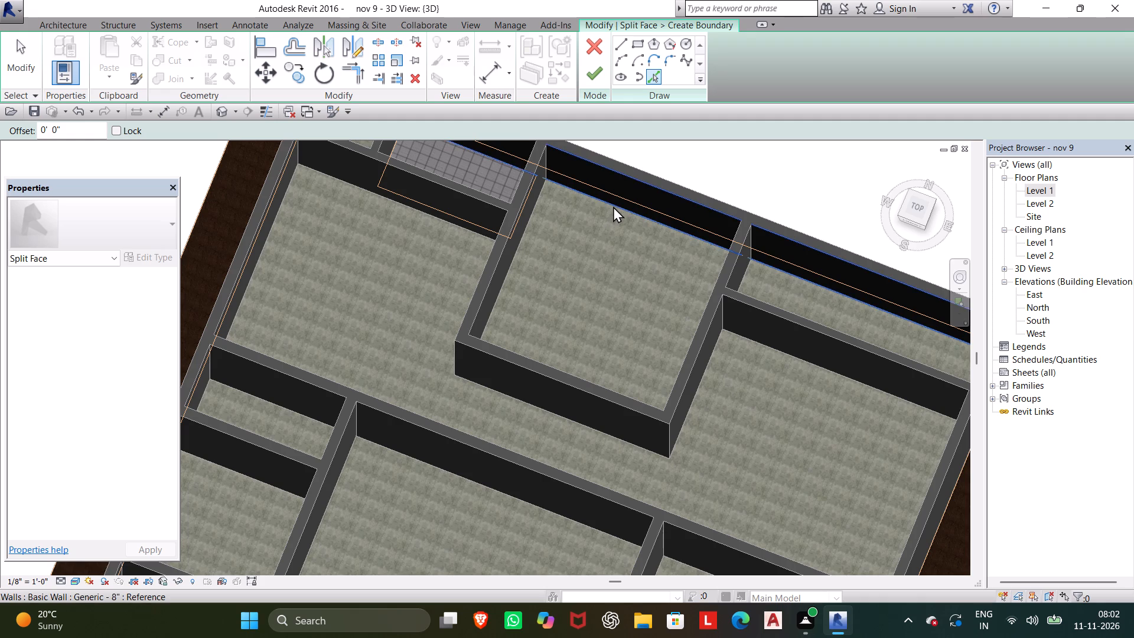
left_click(613, 206)
middle_click_drag(600, 259, 630, 271, "shift")
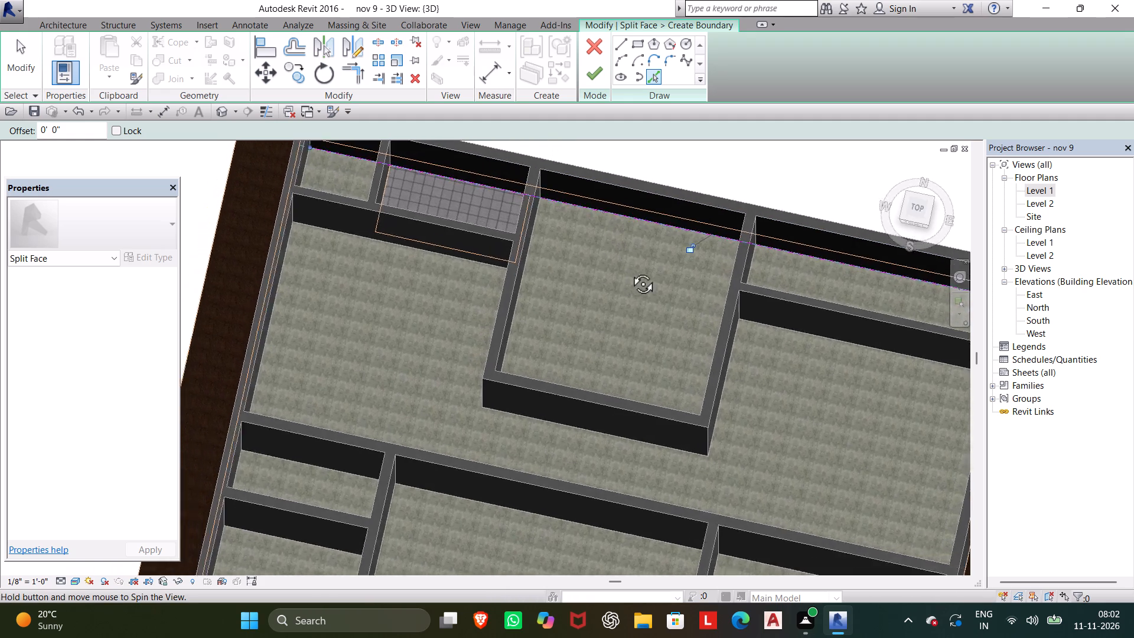
middle_click_drag(630, 271, 689, 240, "shift")
left_click(760, 287)
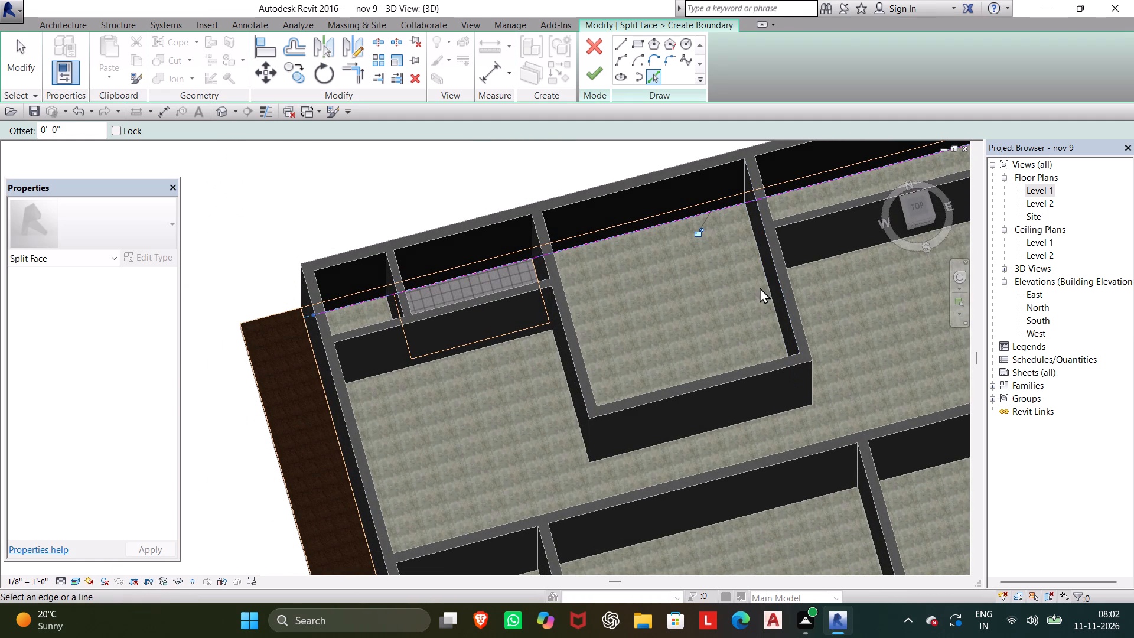
left_click(765, 288)
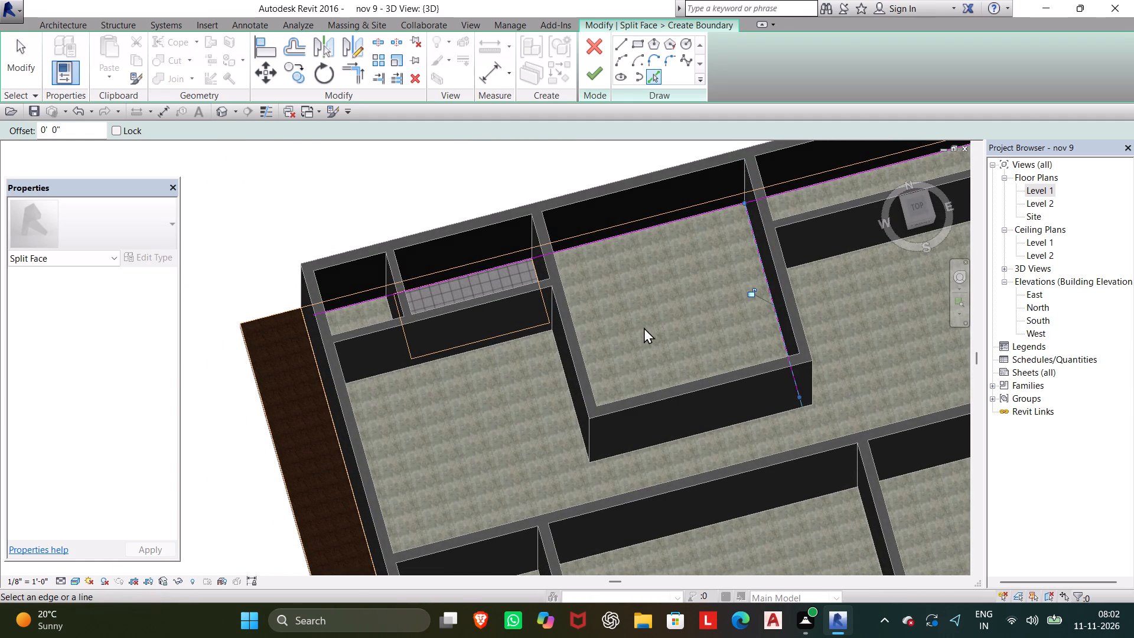
middle_click_drag(639, 331, 566, 333, "shift")
left_click(561, 278)
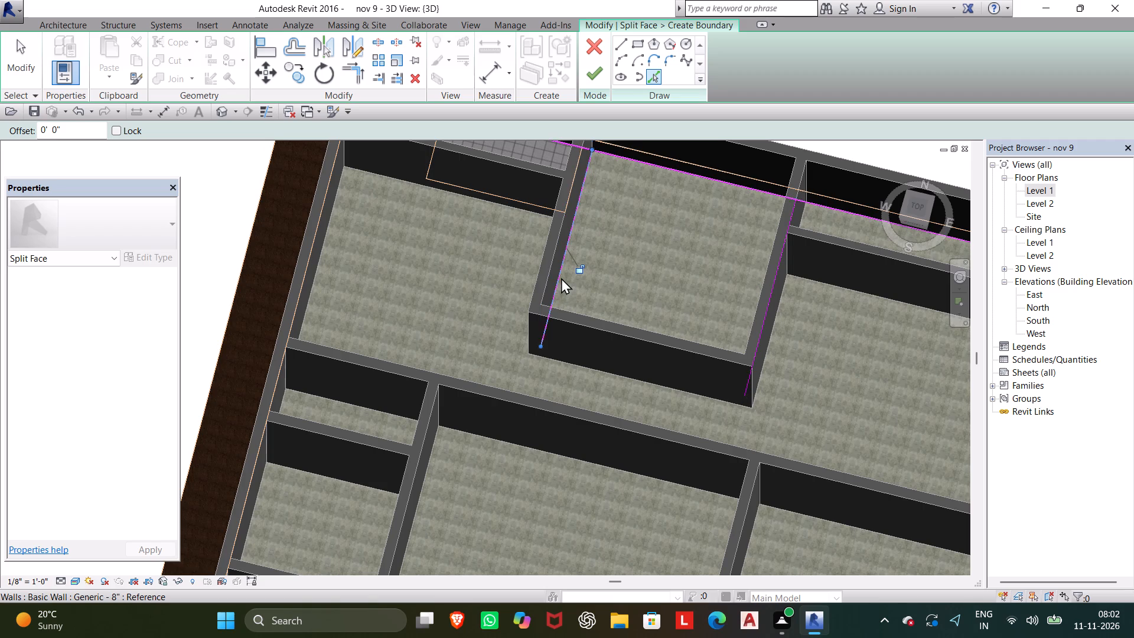
middle_click_drag(586, 278, 623, 398, "shift")
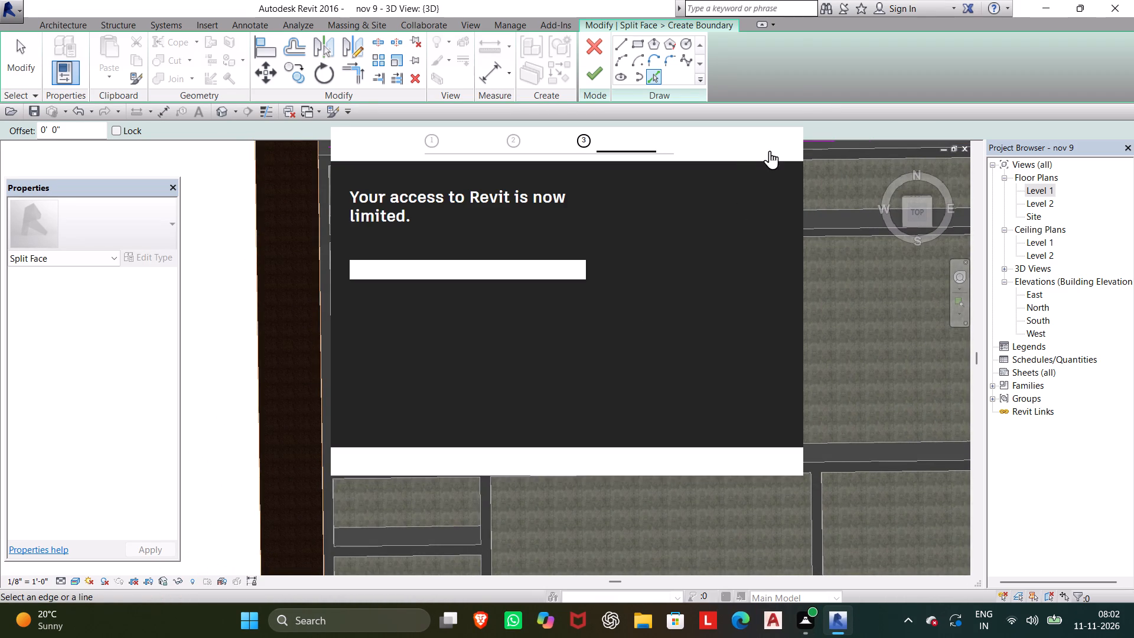
left_click(767, 145)
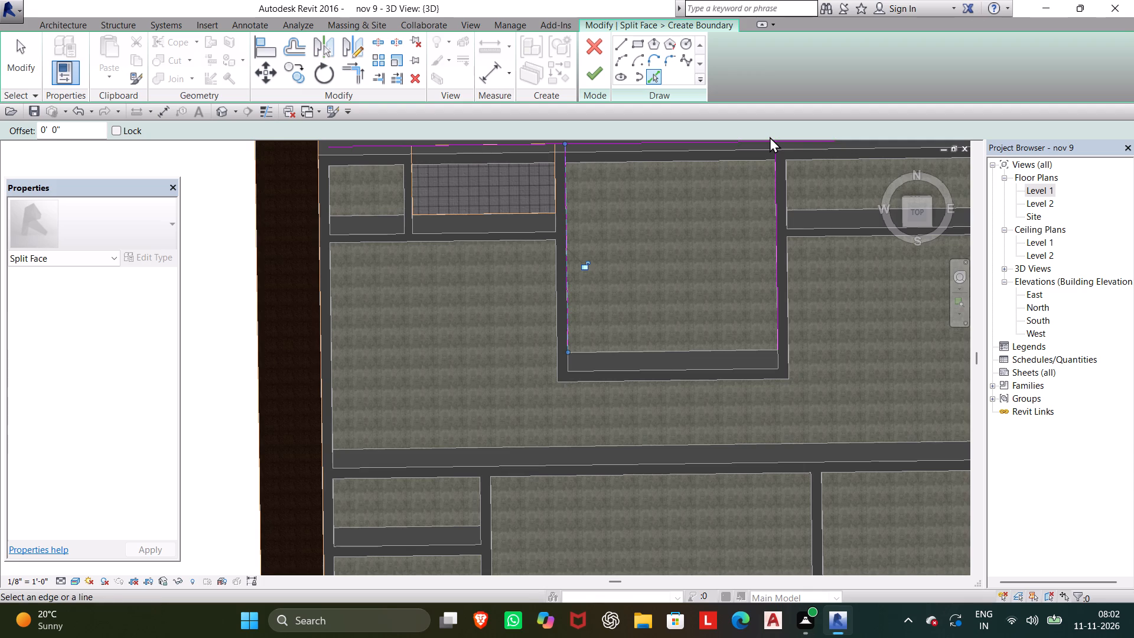
left_click(666, 349)
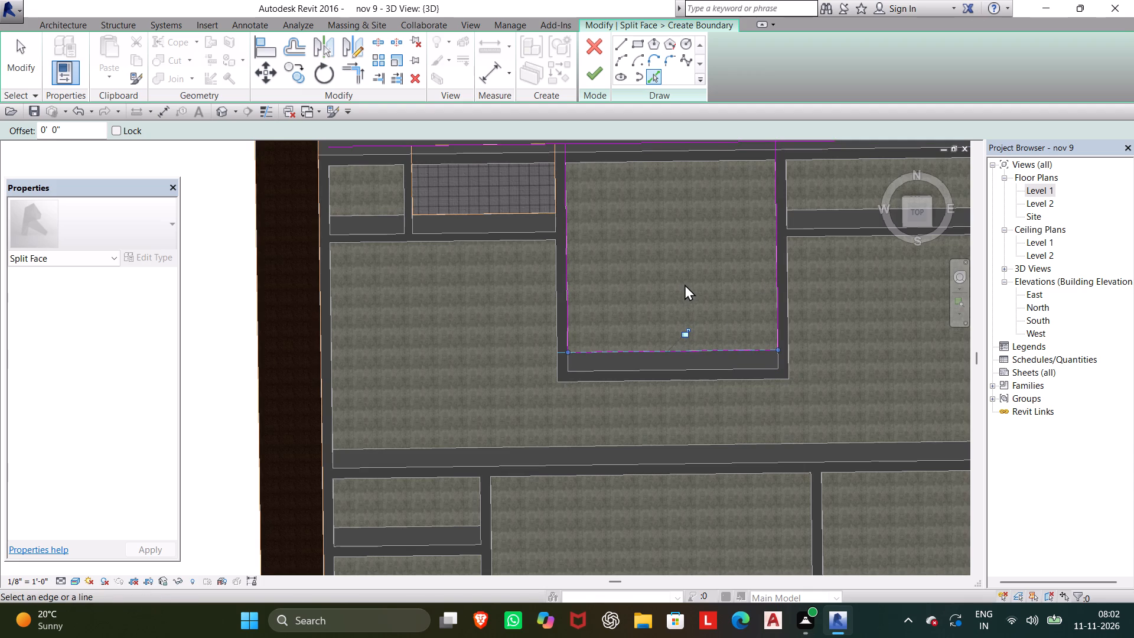
Trim the picked boundary lines of the north-middle room to corners so they form a closed rectangle.
left_click(351, 76)
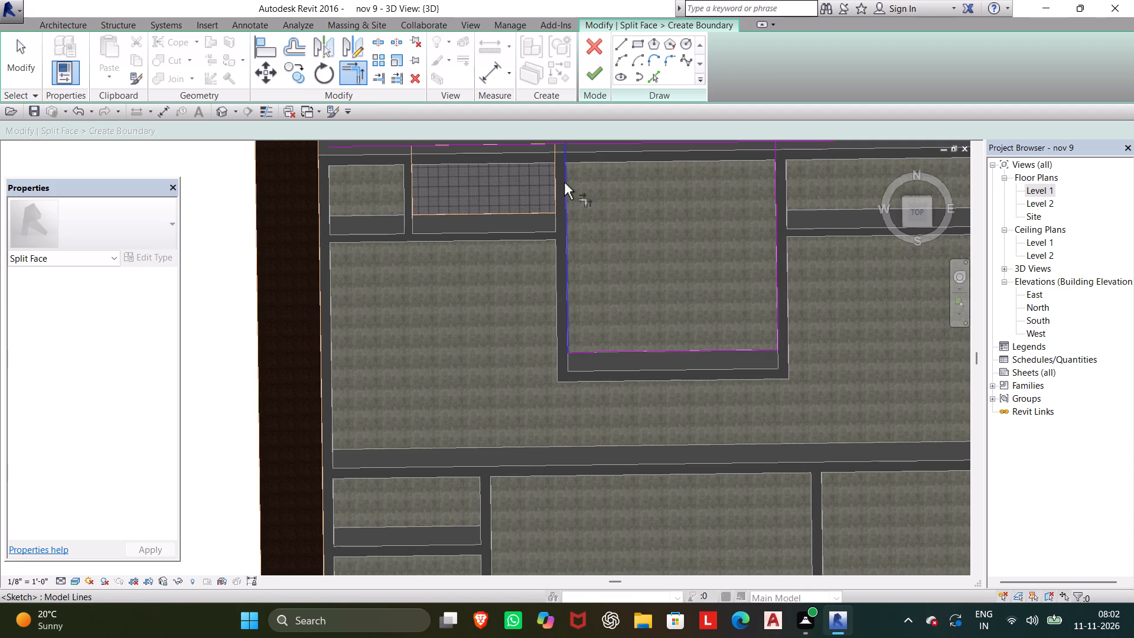
middle_click_drag(564, 186, 559, 245)
left_click(559, 233)
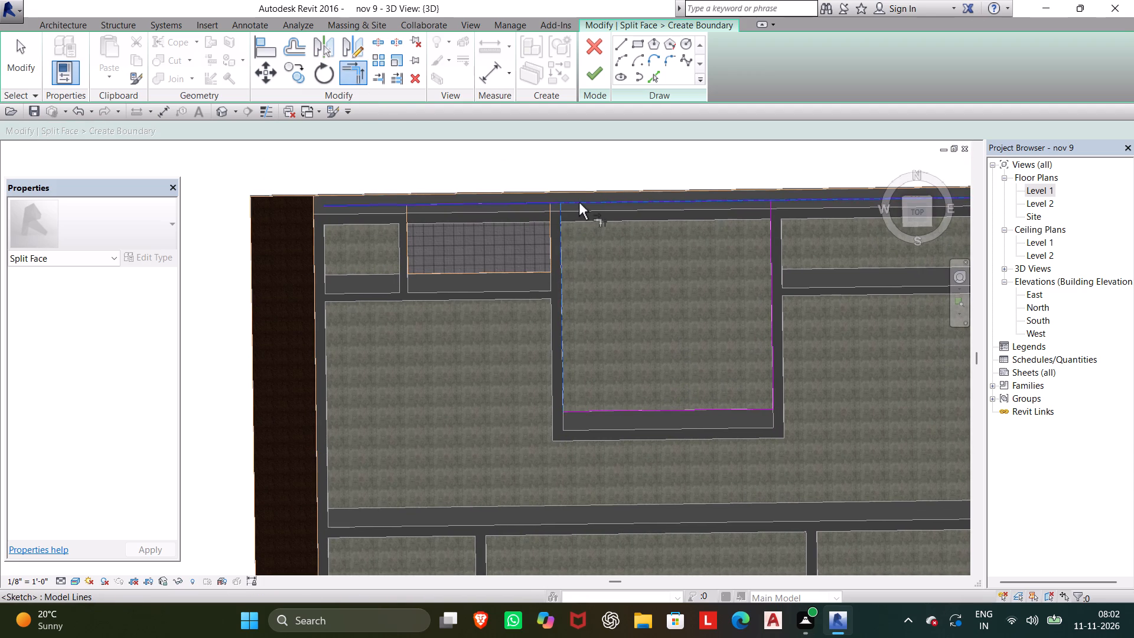
left_click(579, 203)
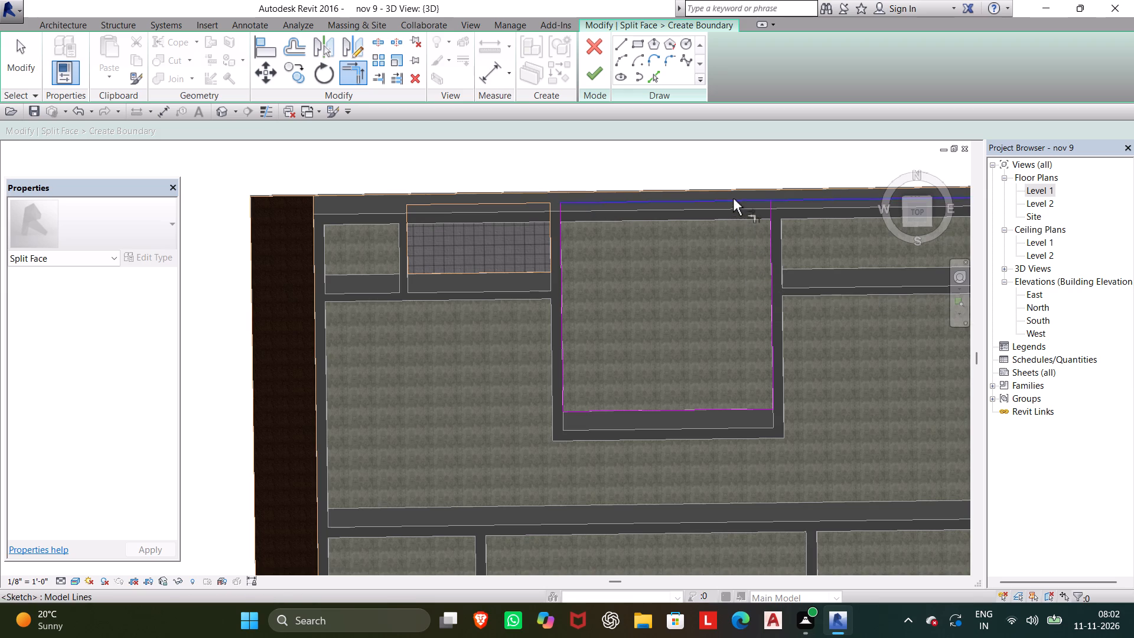
left_click(733, 198)
left_click(769, 263)
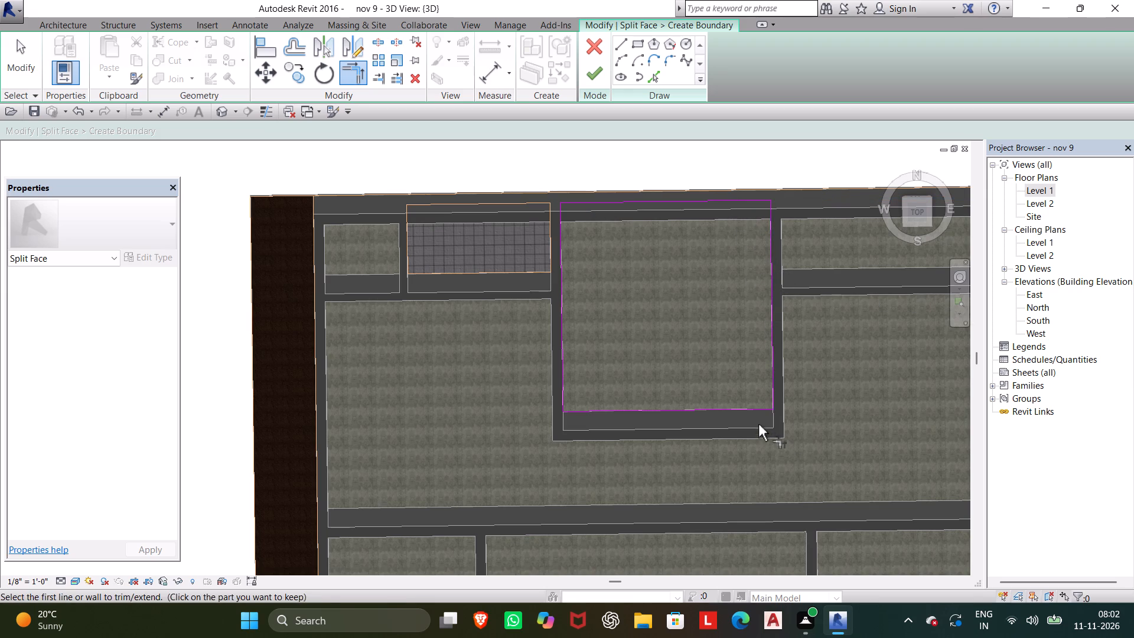
left_click(744, 408)
left_click(770, 386)
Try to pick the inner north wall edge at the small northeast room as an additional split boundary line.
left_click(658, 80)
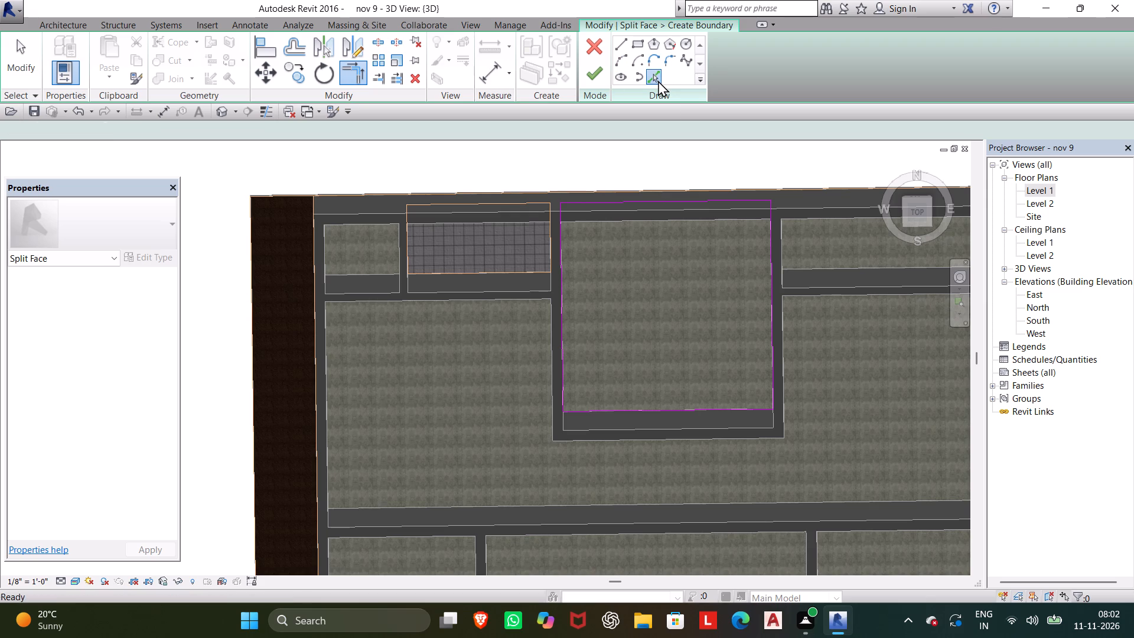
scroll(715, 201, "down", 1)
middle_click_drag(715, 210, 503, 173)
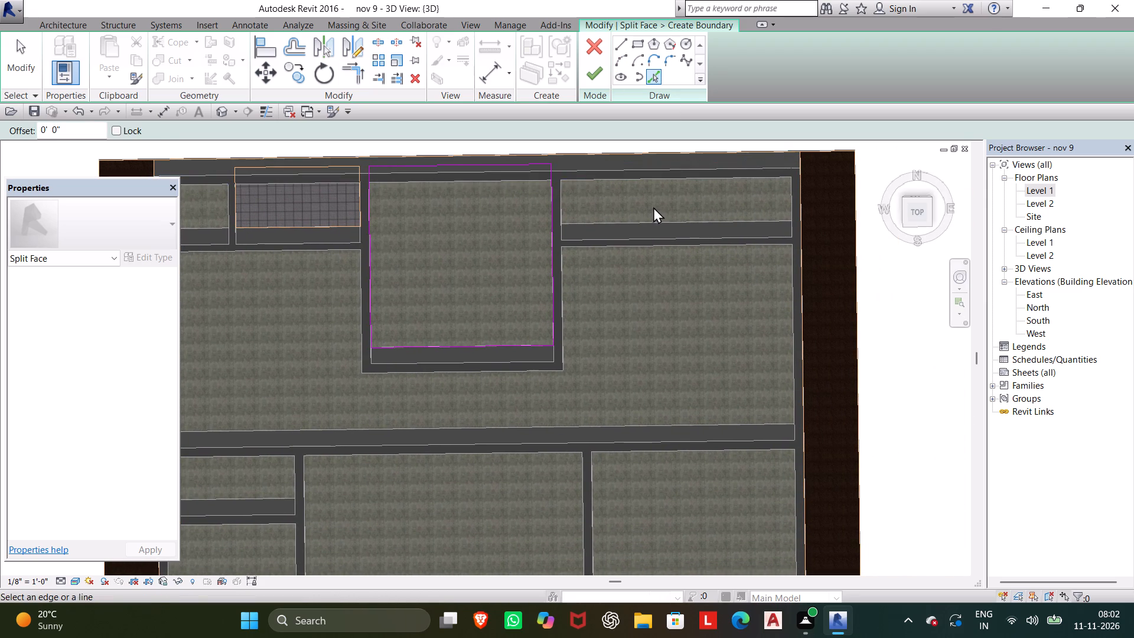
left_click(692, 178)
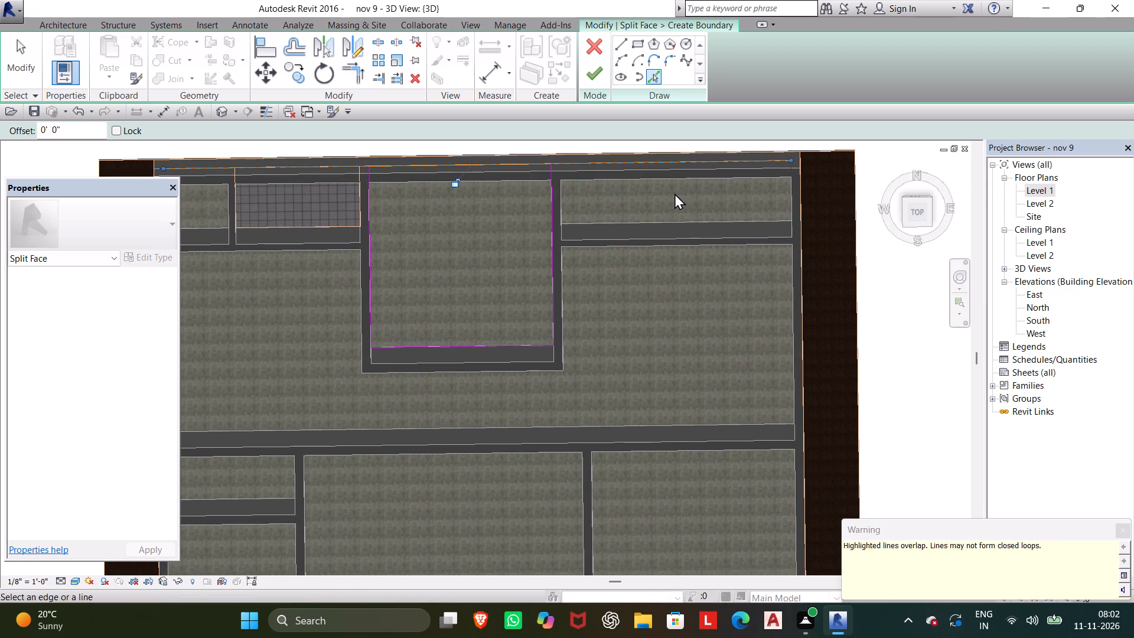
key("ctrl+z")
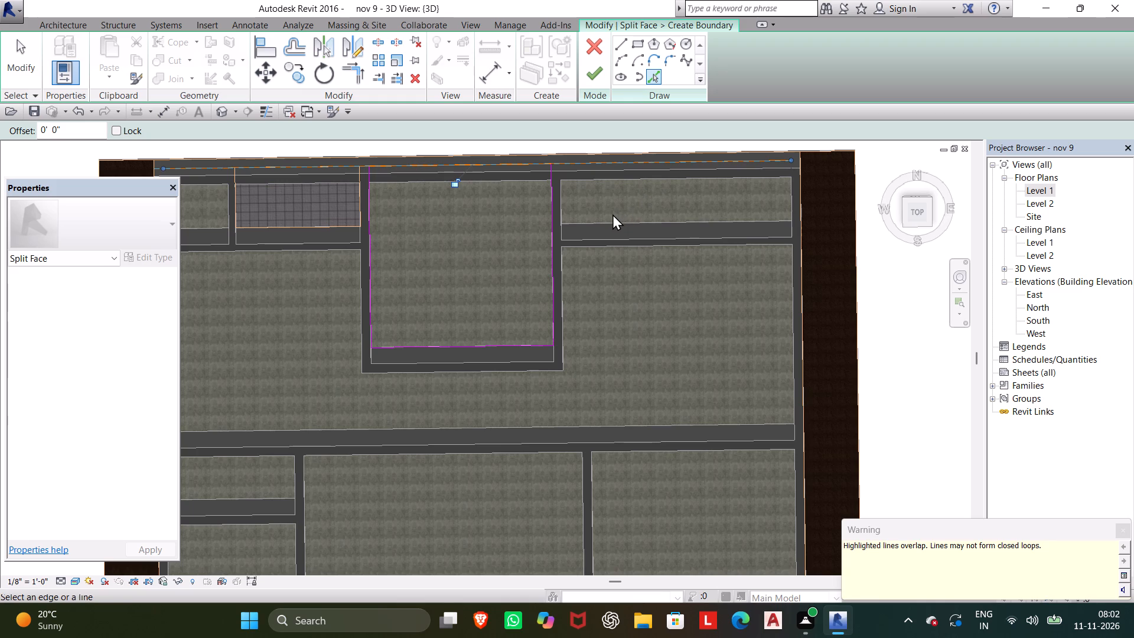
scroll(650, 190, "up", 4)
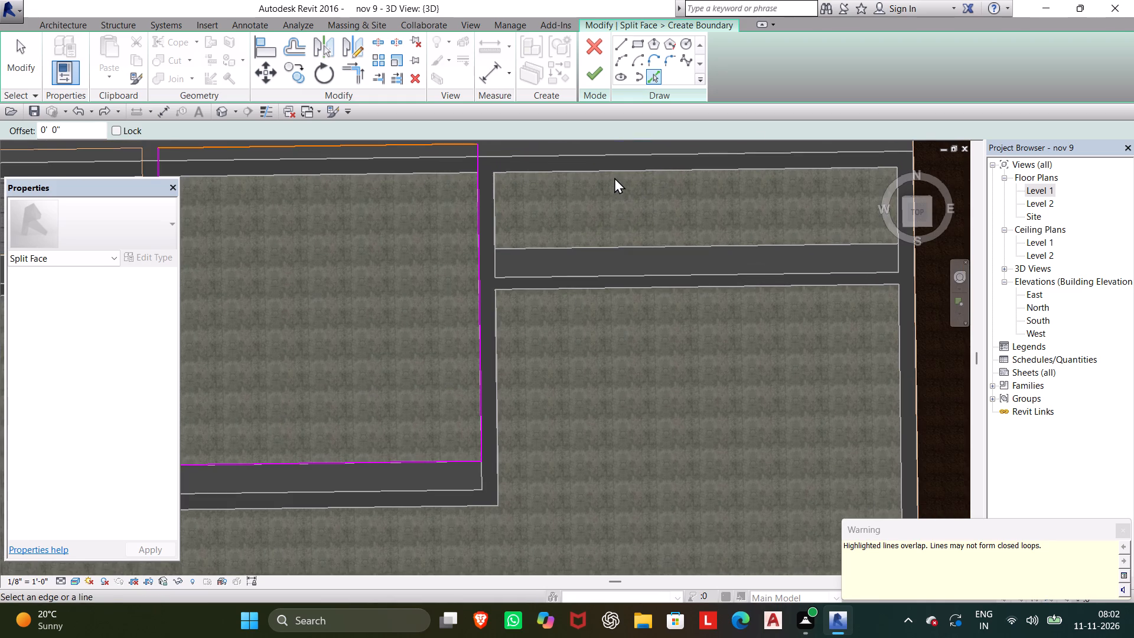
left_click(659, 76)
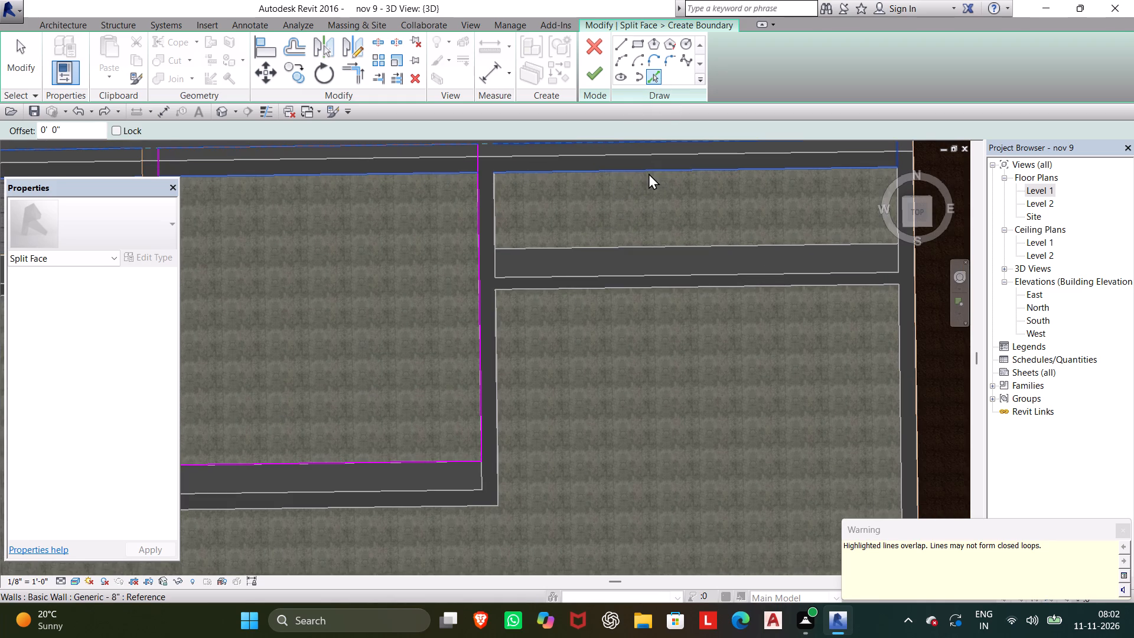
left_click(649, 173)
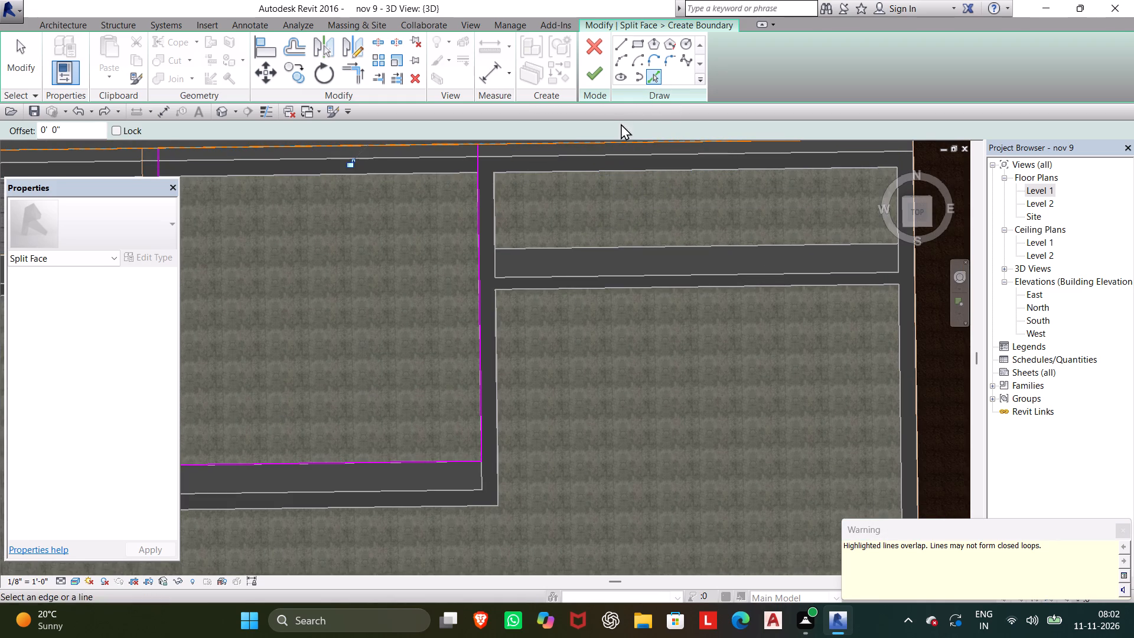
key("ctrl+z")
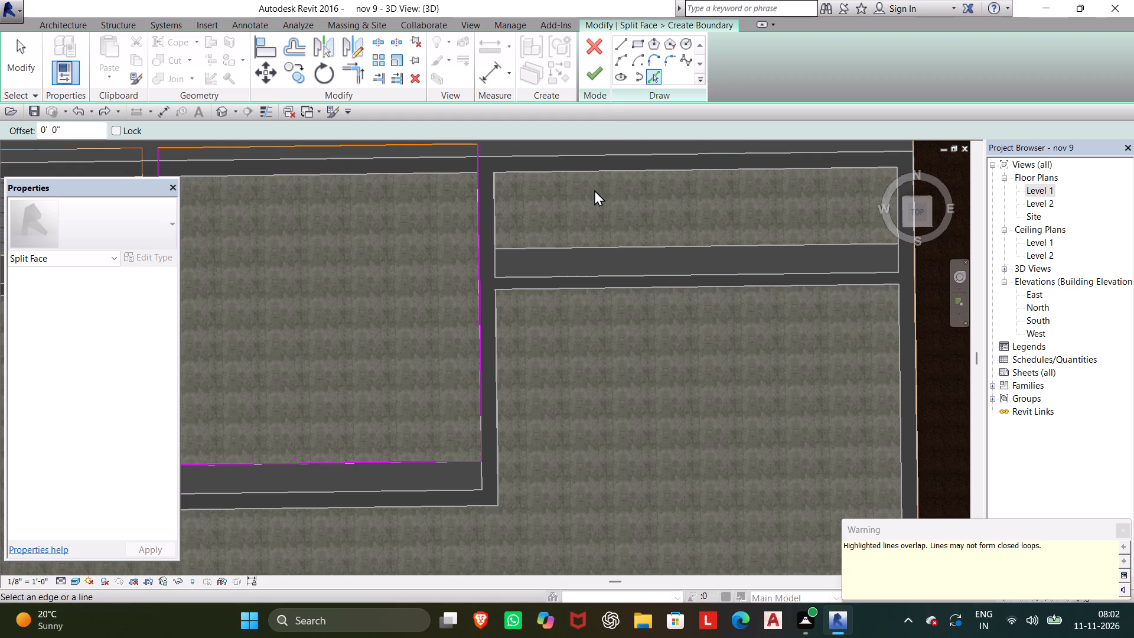
Finish the Split Face sketch of the north-middle room and clear the selection.
scroll(601, 197, "down", 3)
middle_click_drag(608, 202, 622, 209)
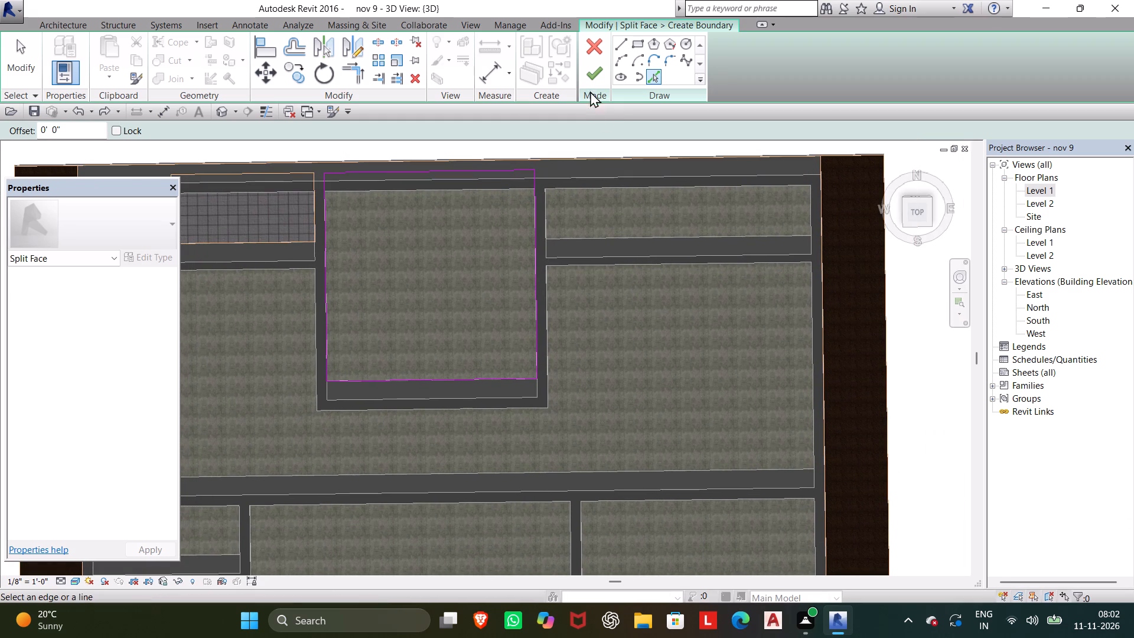
left_click(590, 84)
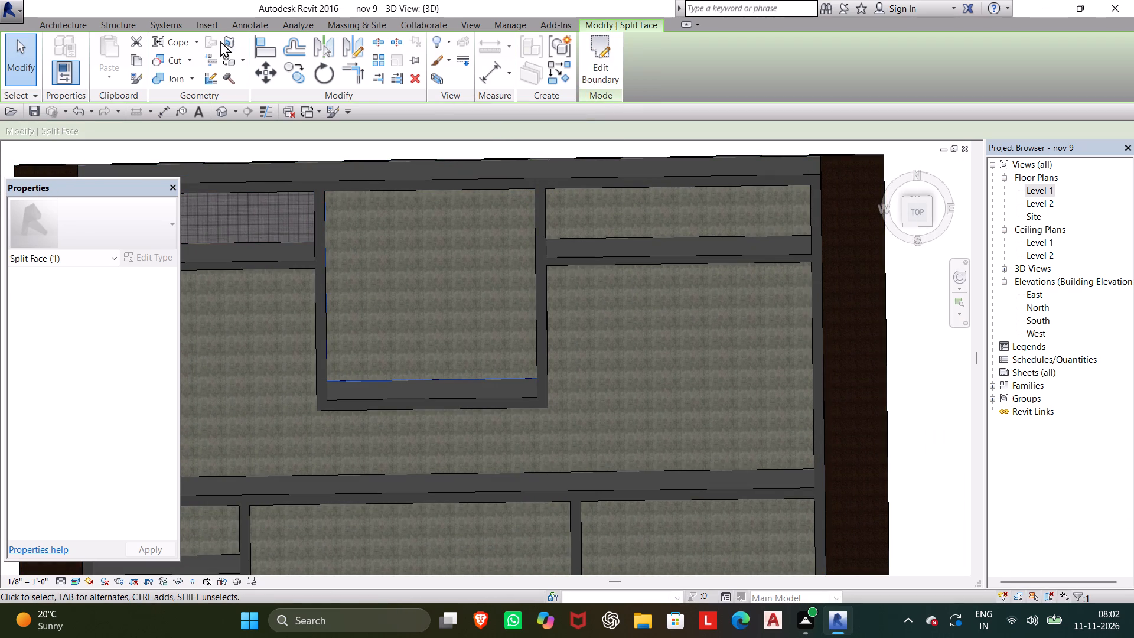
left_click(242, 41)
middle_click_drag(427, 317, 429, 341)
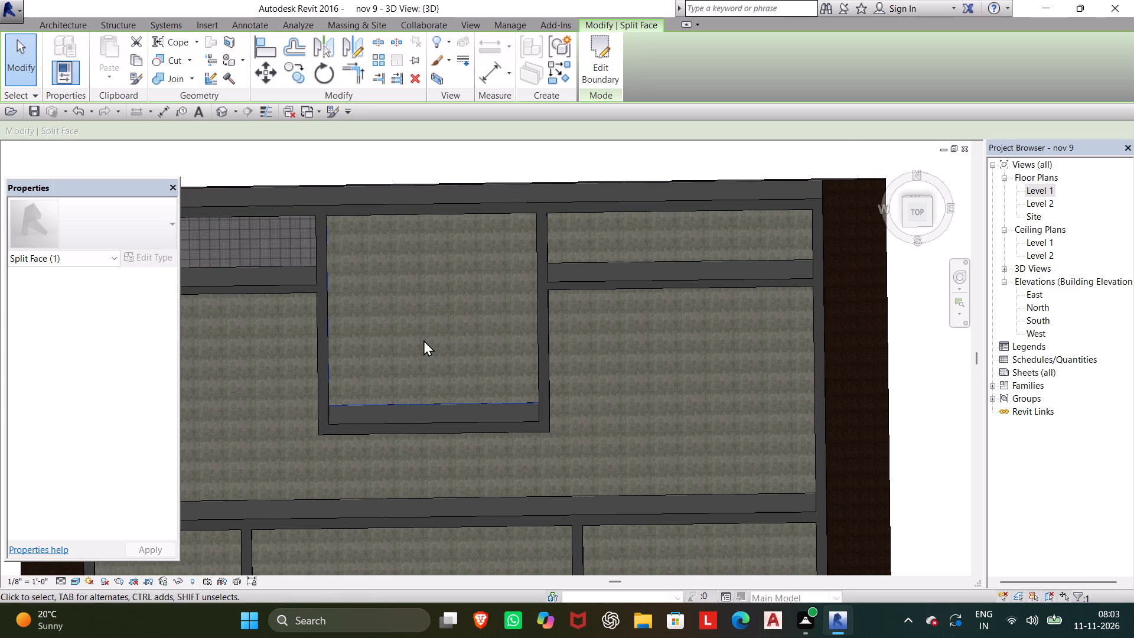
key("Escape")
key("Escape")
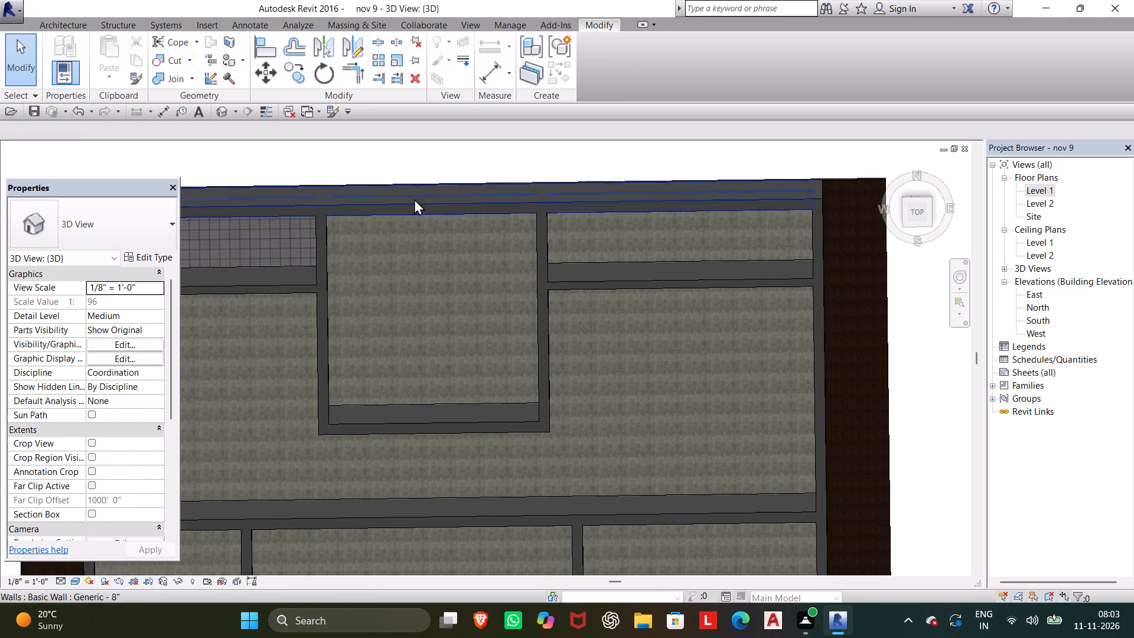
Open a new Split Face sketch on the main face region of the LW Concrete on Metal Deck floor.
left_click(226, 47)
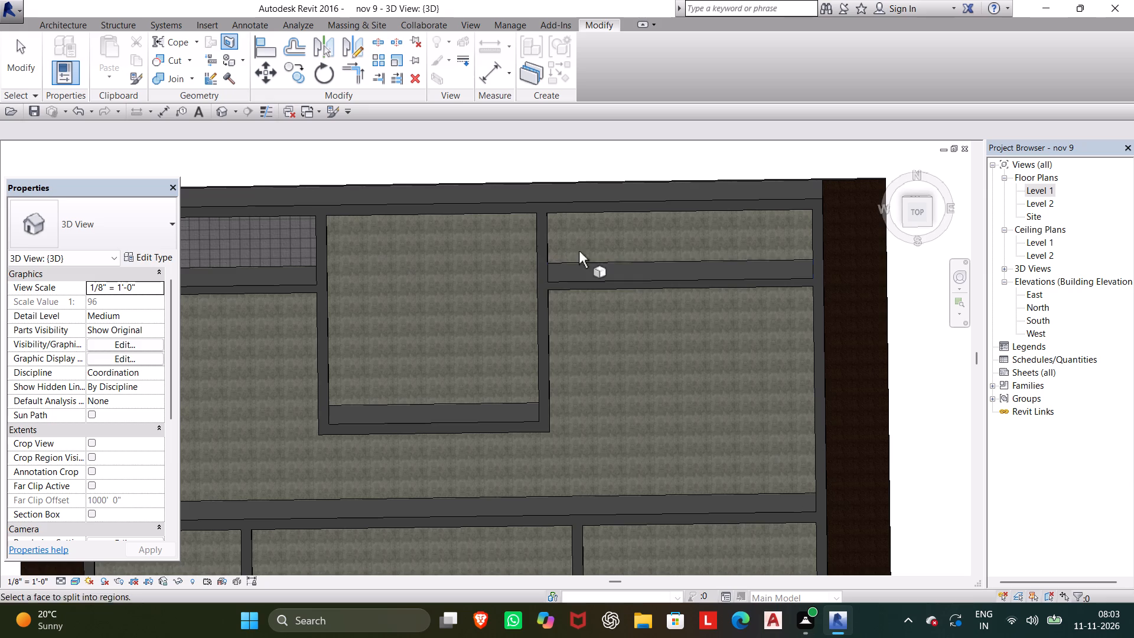
middle_click_drag(614, 237, 594, 197, "shift")
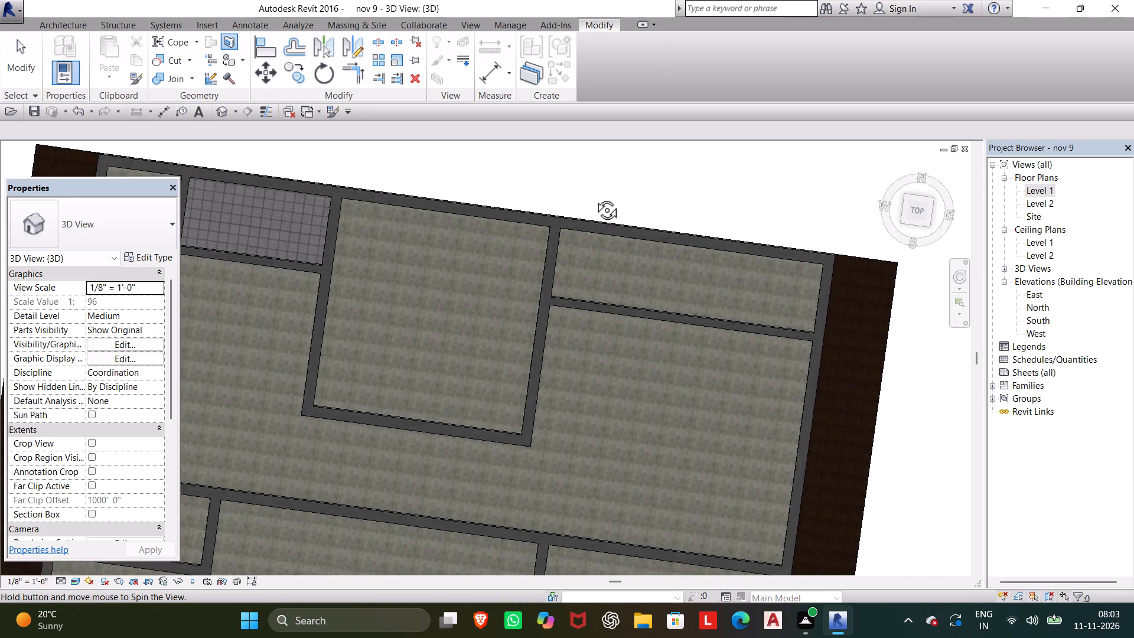
middle_click_drag(594, 197, 592, 161, "shift")
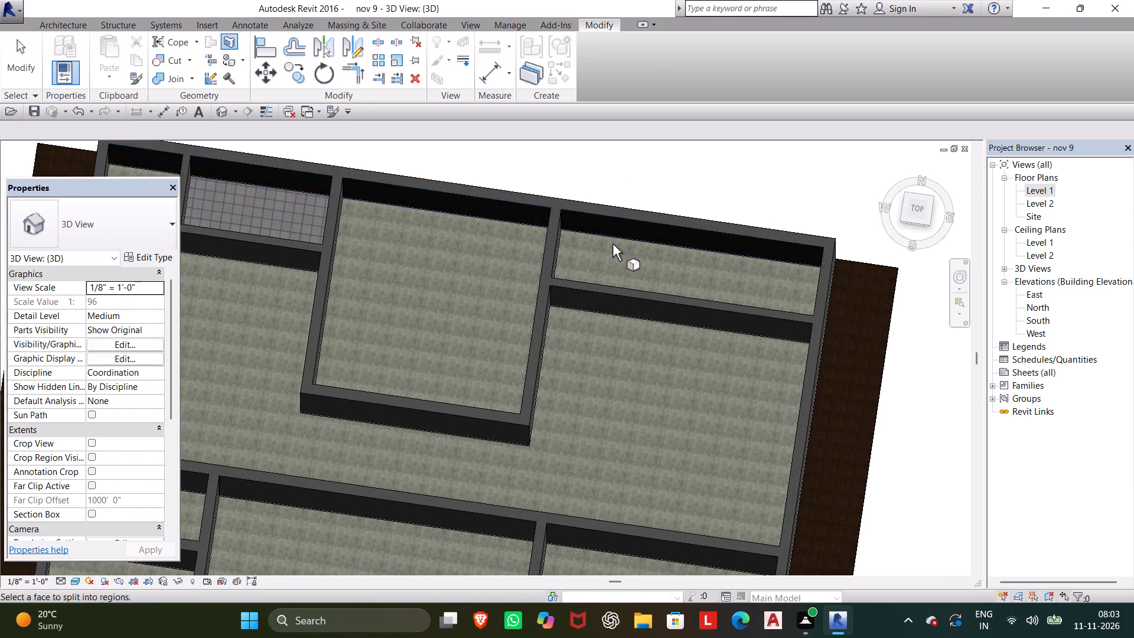
middle_click_drag(617, 244, 561, 385, "shift")
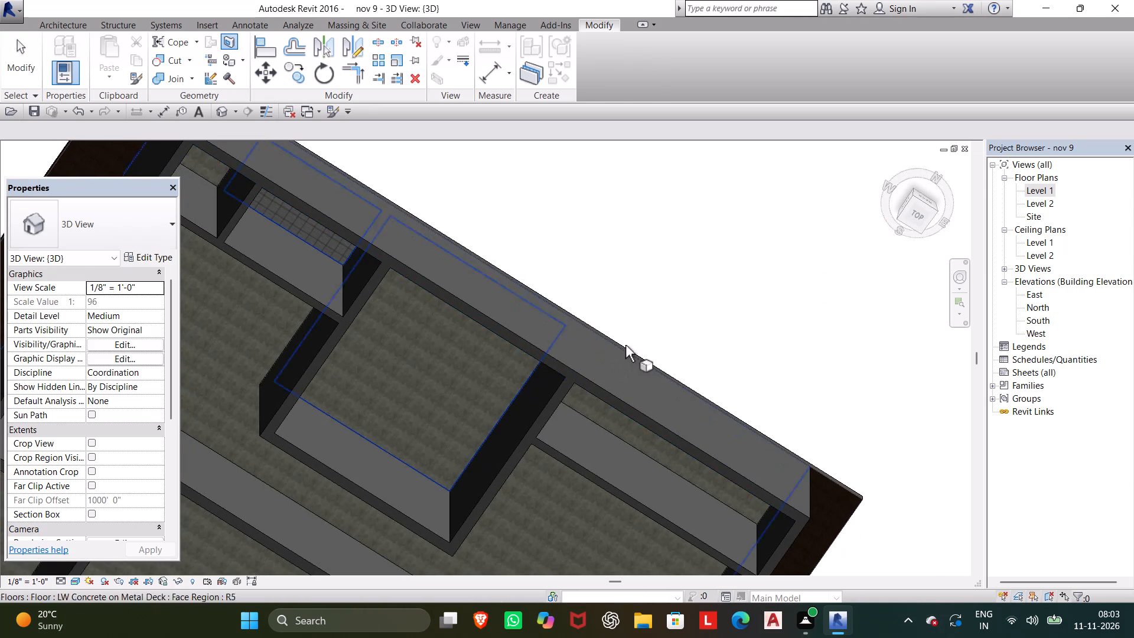
middle_click_drag(604, 360, 568, 335, "shift")
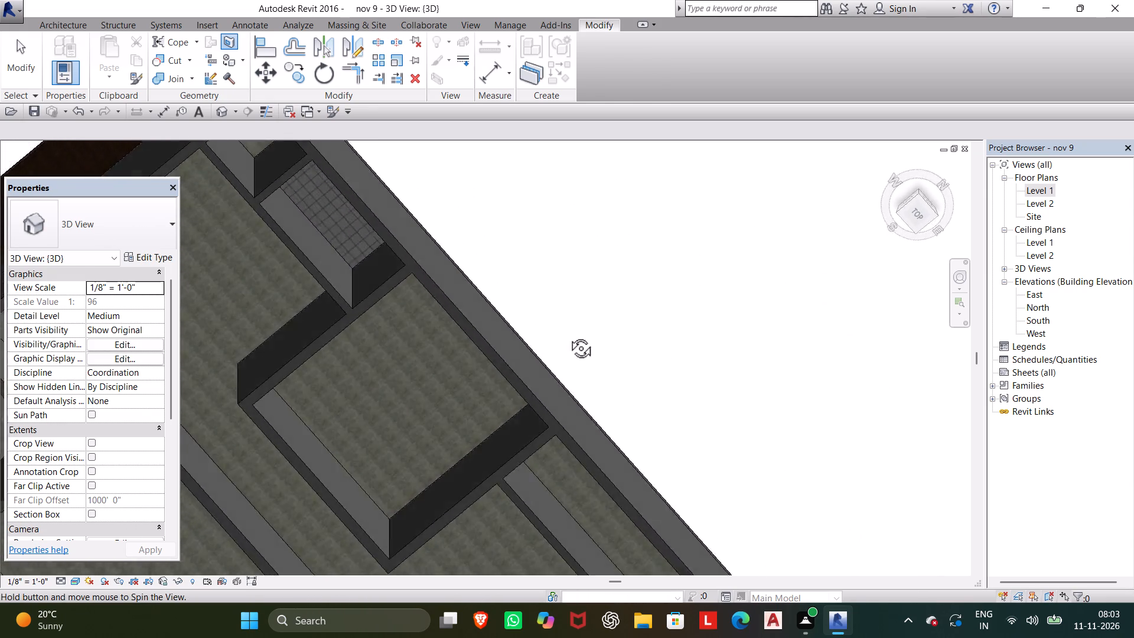
middle_click_drag(568, 335, 613, 274, "shift")
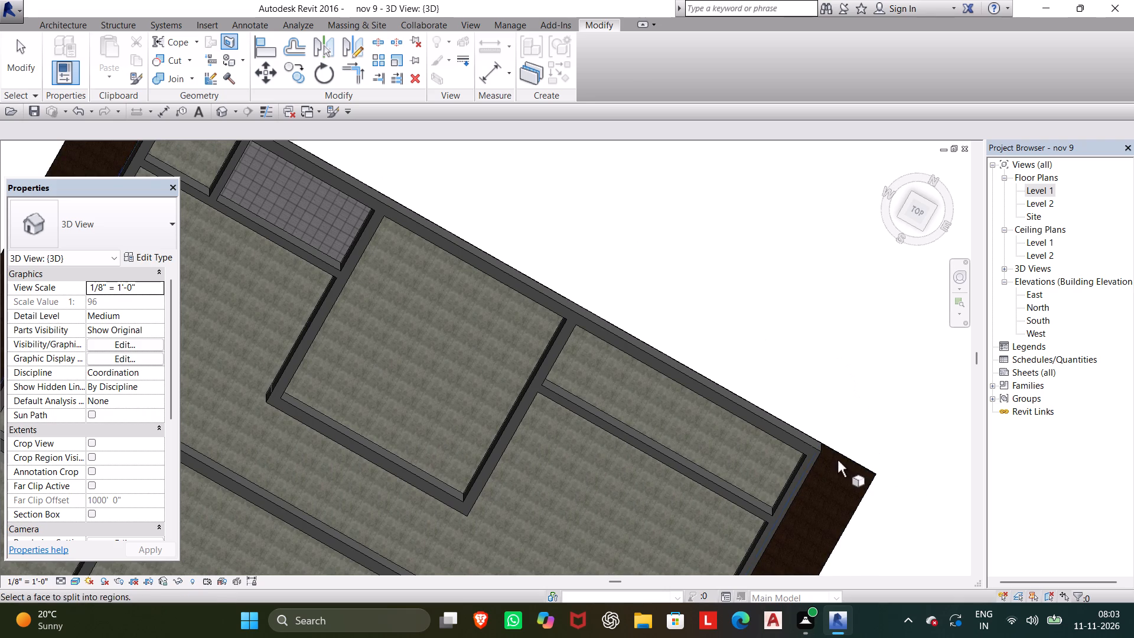
middle_click_drag(791, 409, 730, 418, "shift")
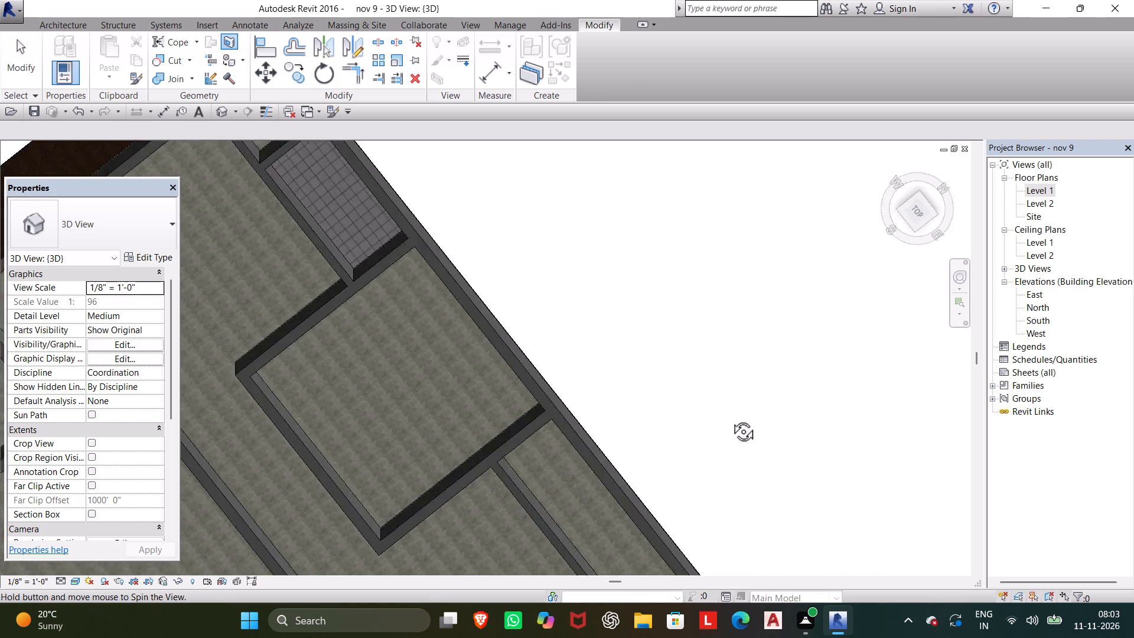
middle_click_drag(730, 418, 597, 90, "shift")
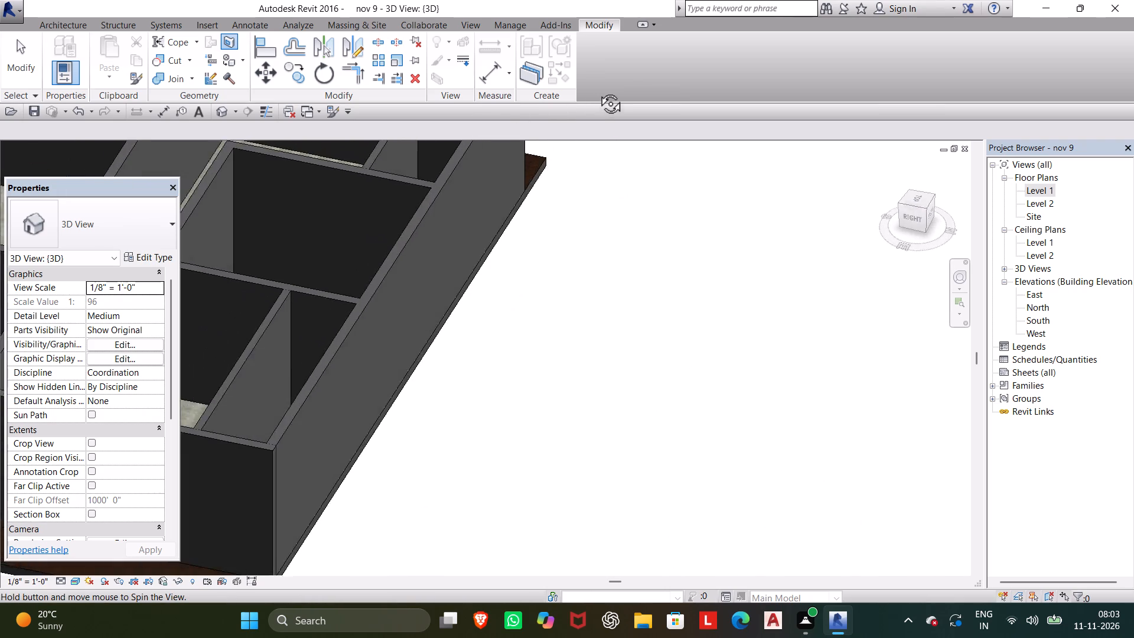
middle_click_drag(597, 90, 598, 5, "shift")
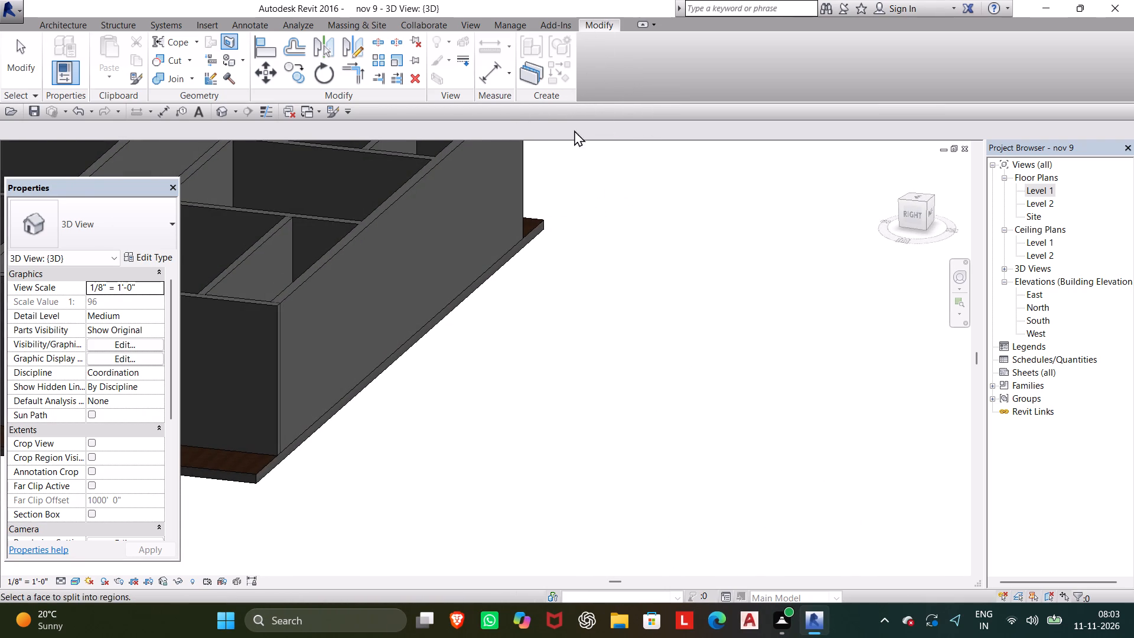
left_click(289, 453)
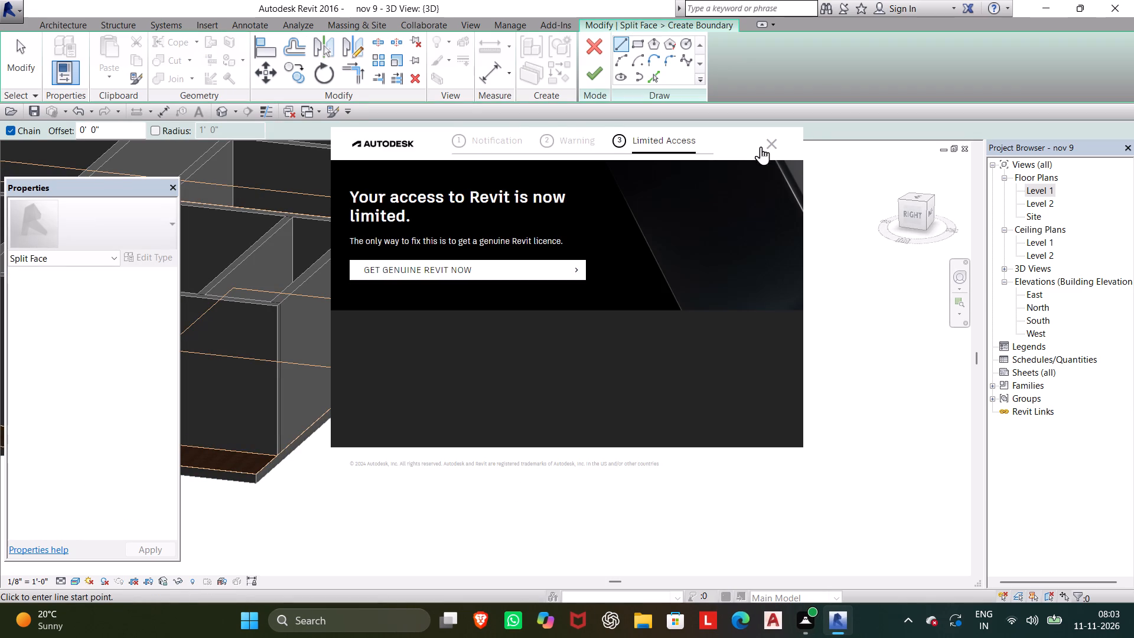
left_click(773, 142)
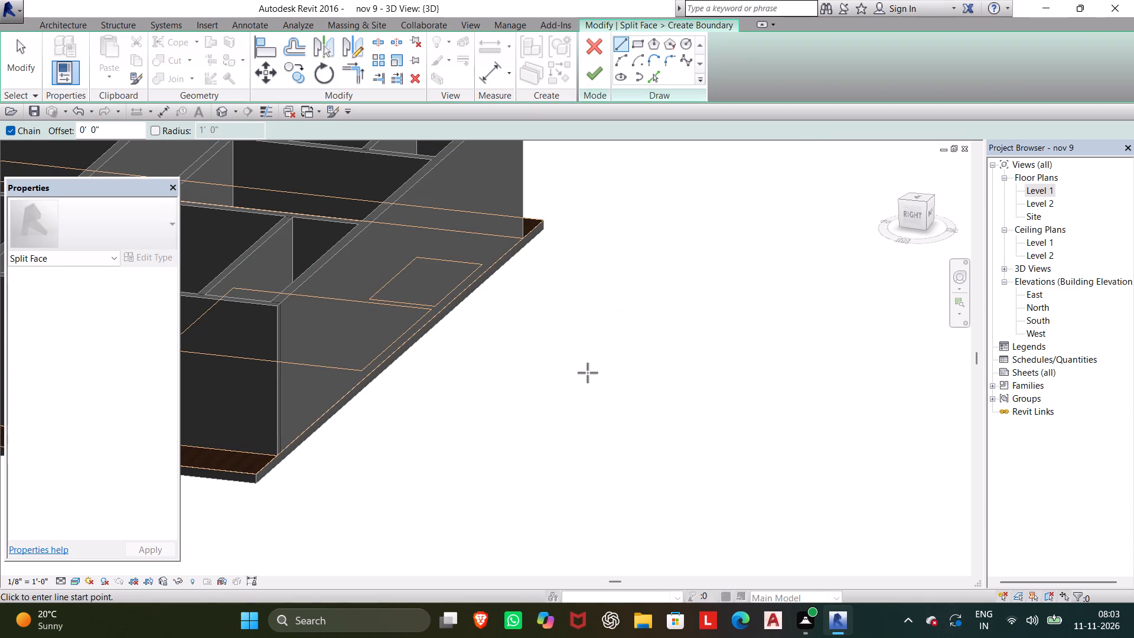
Pick boundary lines along the wall south of the small northeast room, the inner east exterior wall edge and the long cross wall's north edge.
middle_click_drag(585, 388, 670, 441, "shift")
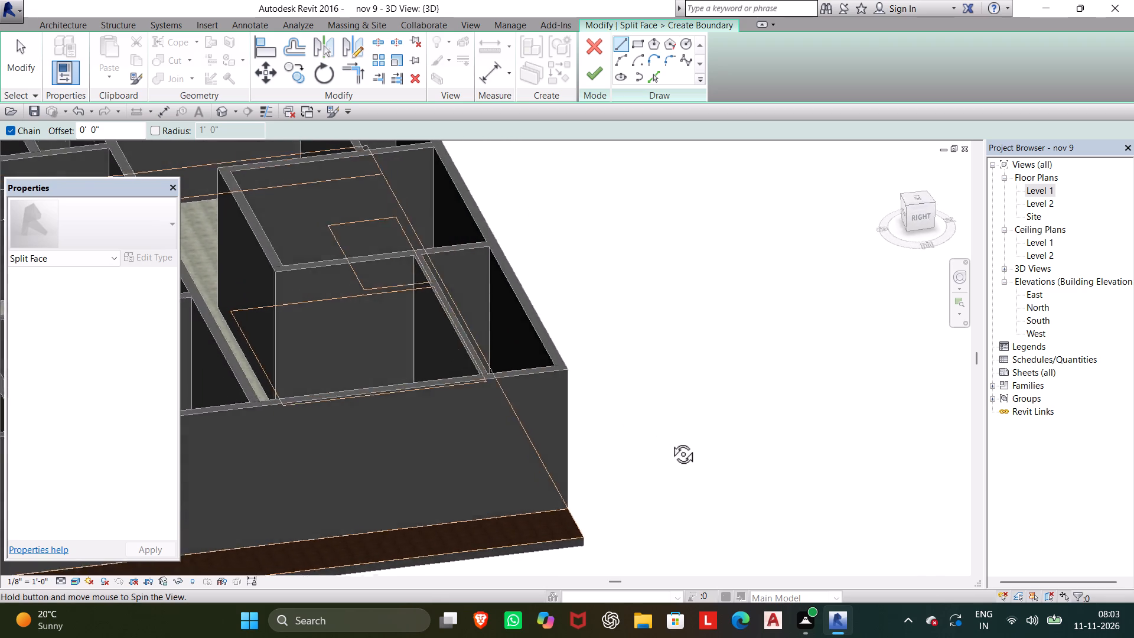
middle_click_drag(670, 441, 797, 484, "shift")
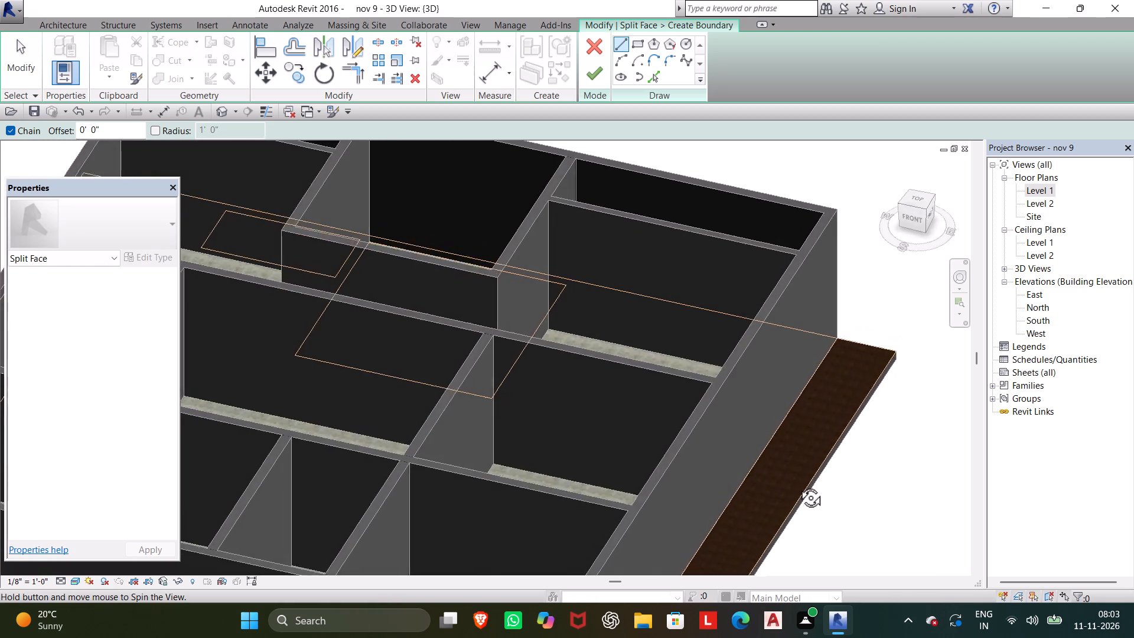
middle_click_drag(797, 484, 842, 637, "shift")
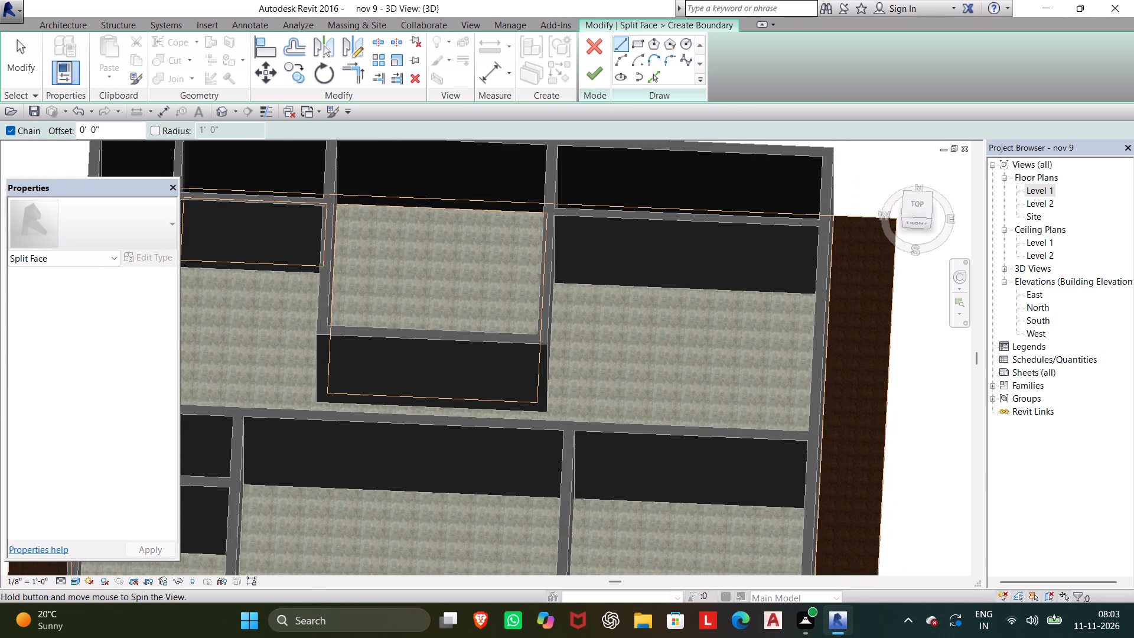
middle_click_drag(842, 637, 861, 632, "shift")
middle_click_drag(792, 499, 788, 477)
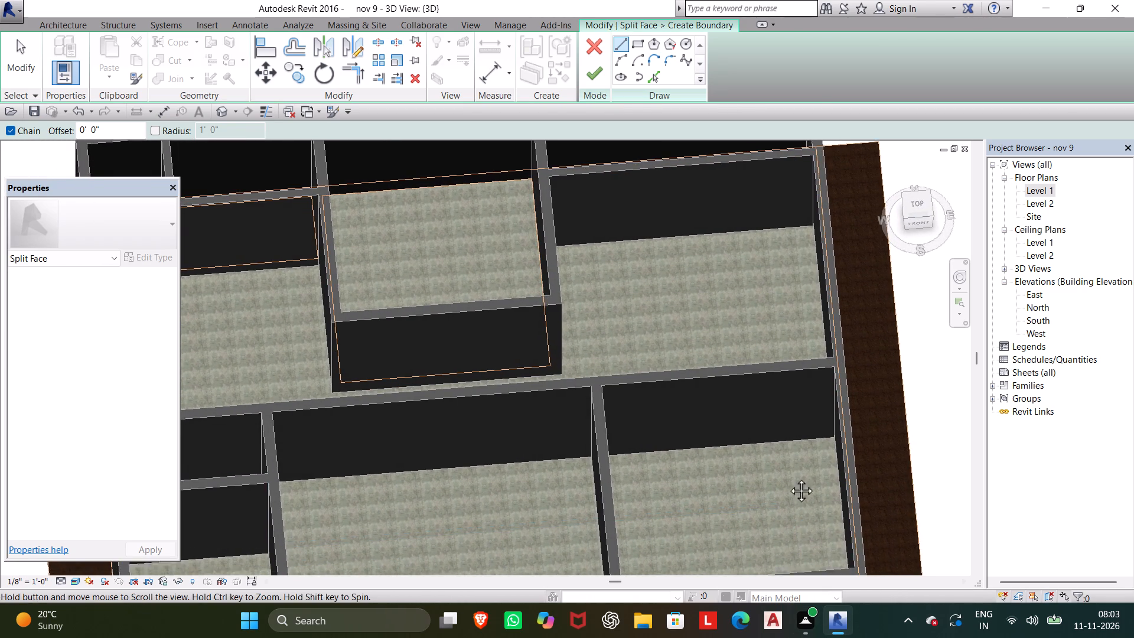
middle_click_drag(788, 477, 777, 360)
middle_click_drag(775, 353, 748, 451, "shift")
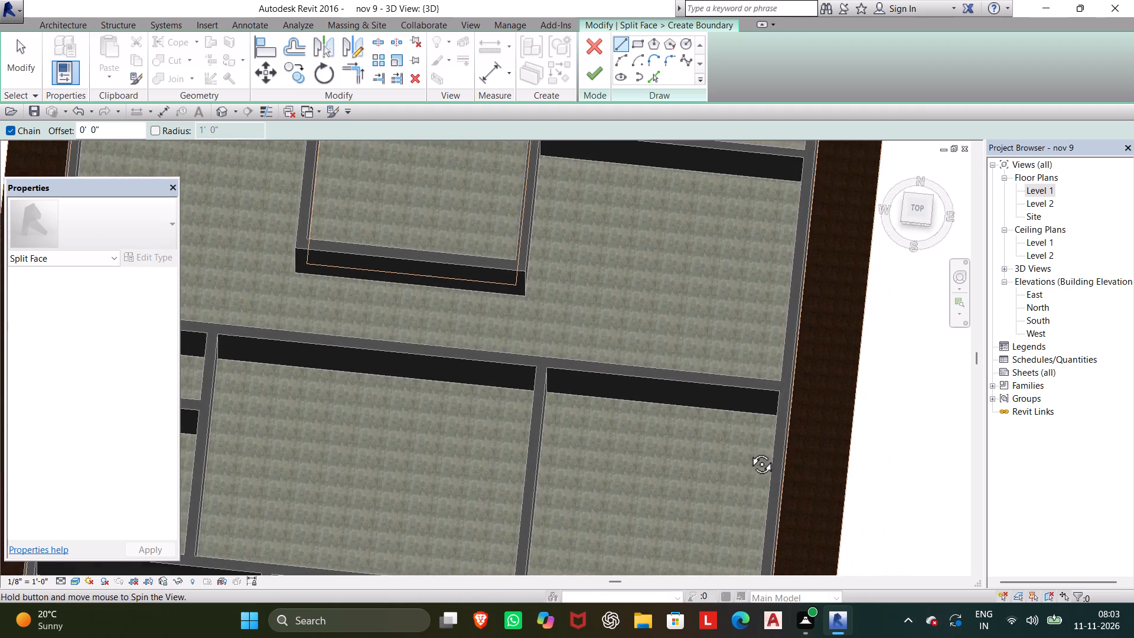
middle_click_drag(748, 451, 797, 427, "shift")
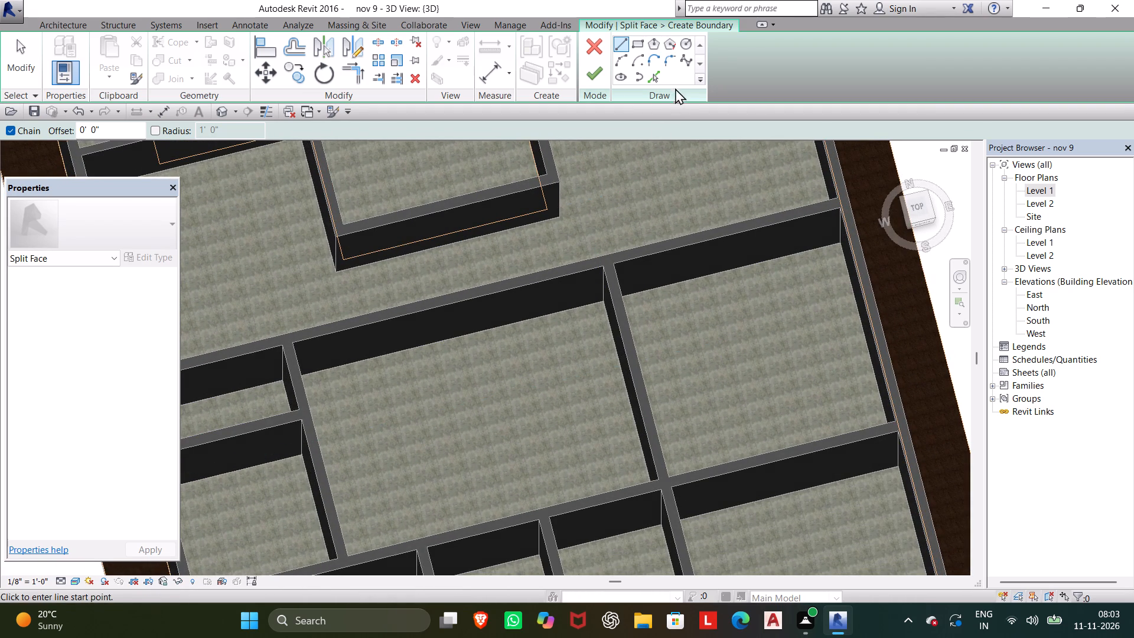
left_click(659, 74)
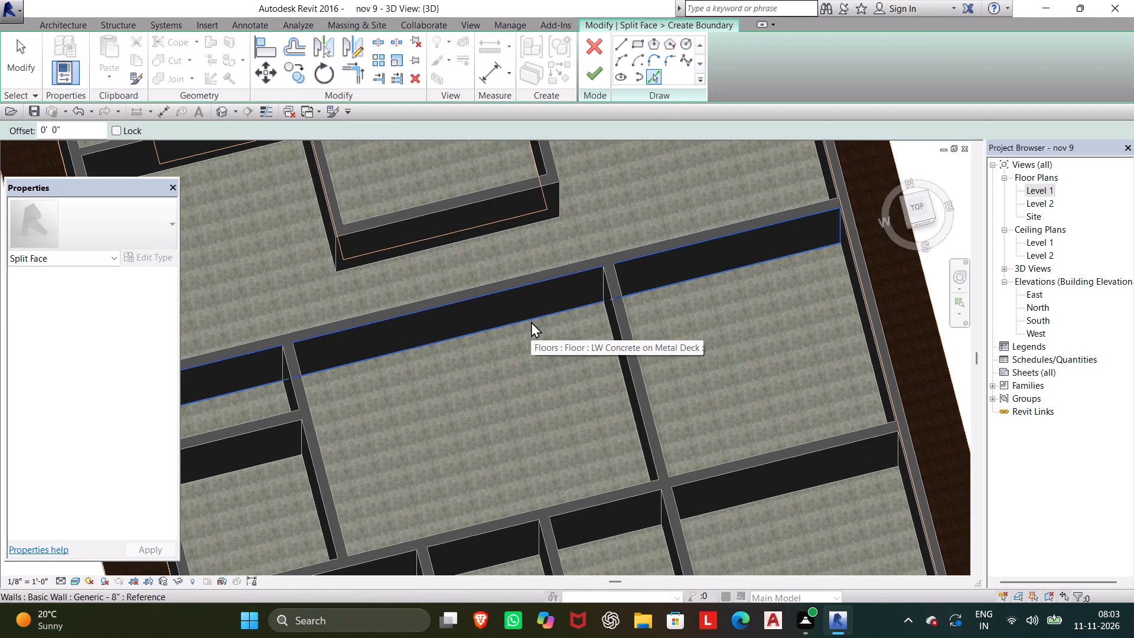
scroll(540, 272, "down", 1)
middle_click_drag(540, 274, 550, 351)
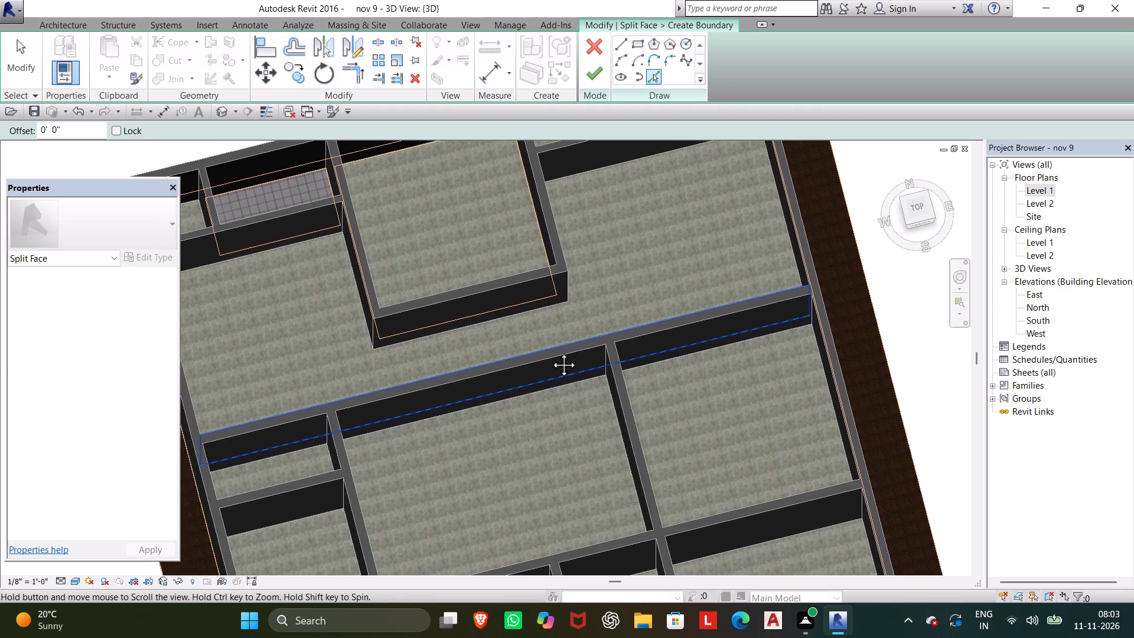
middle_click_drag(550, 351, 540, 439)
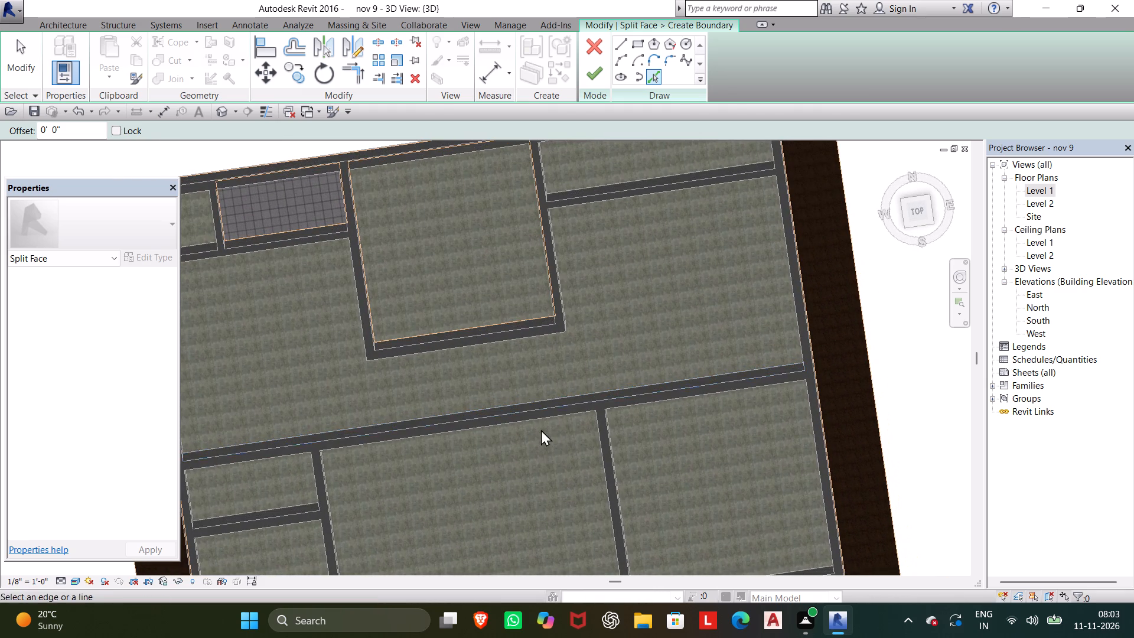
left_click(608, 198)
left_click(780, 223)
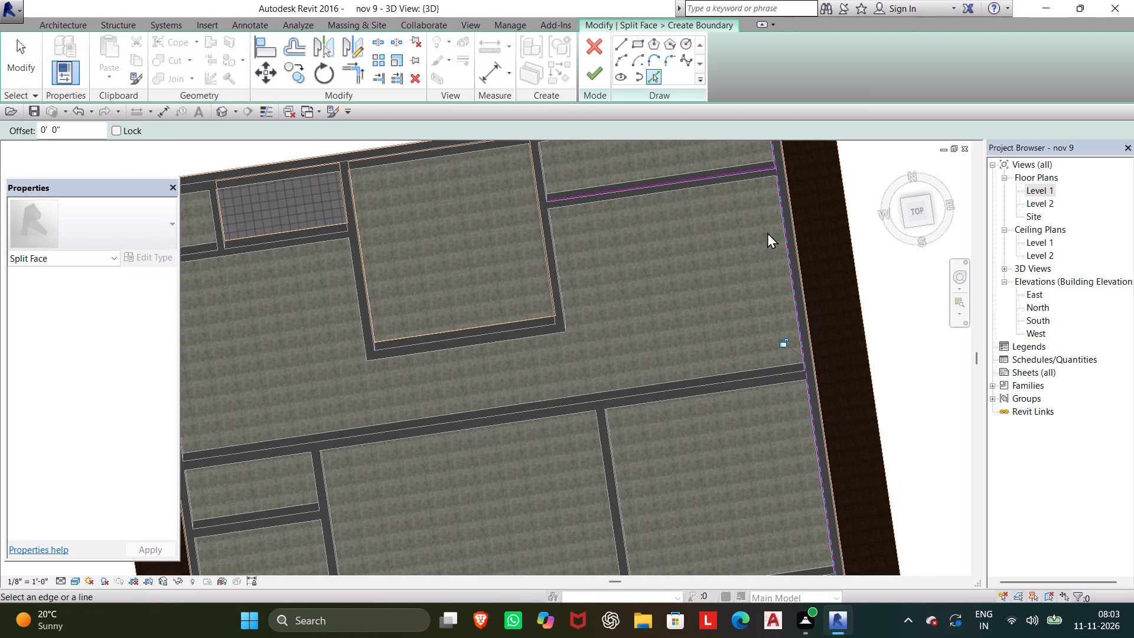
scroll(677, 378, "up", 3)
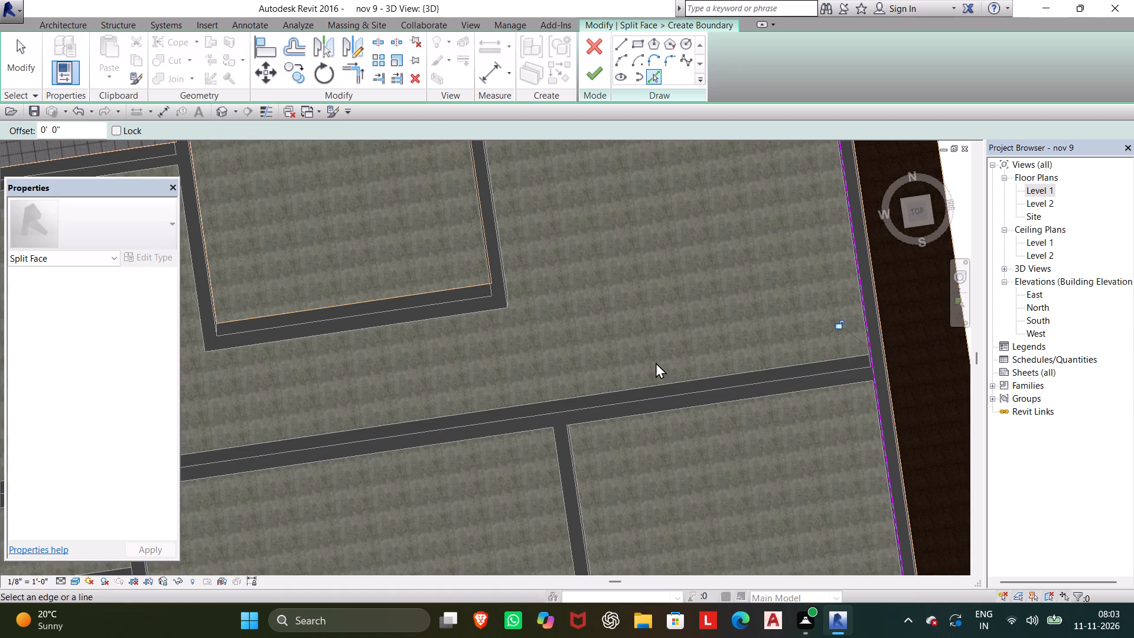
middle_click_drag(652, 395, 654, 445, "shift")
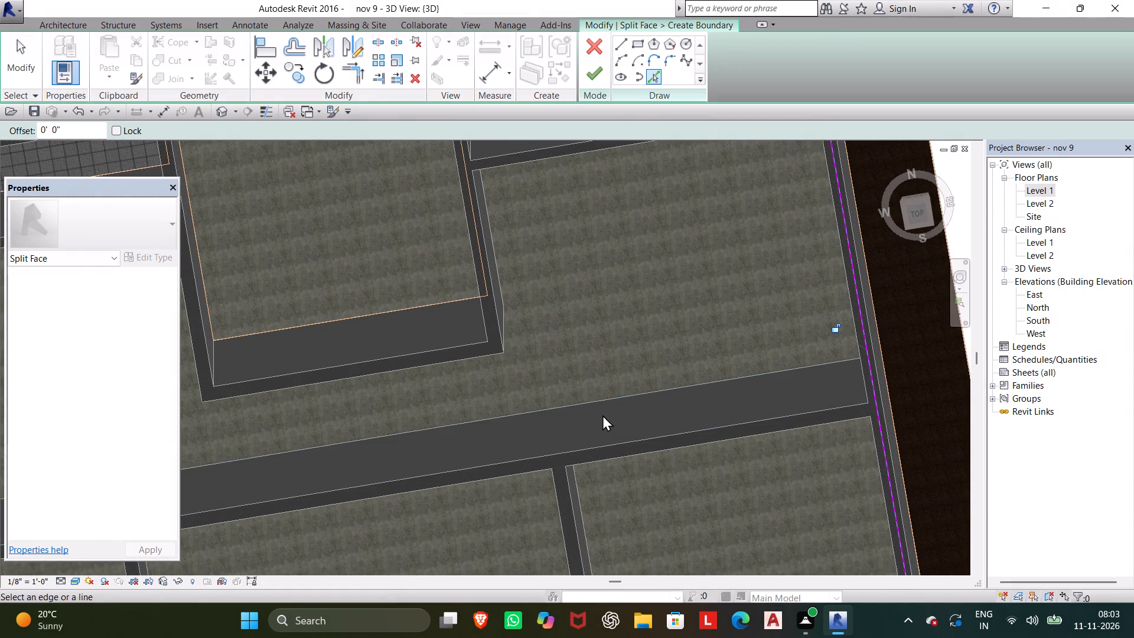
left_click(582, 407)
Pick the remaining boundary lines along the north-middle room's outer south, west and east edges, the tiled room's south wall and the inner west wall.
scroll(591, 401, "down", 2)
middle_click_drag(591, 401, 673, 344)
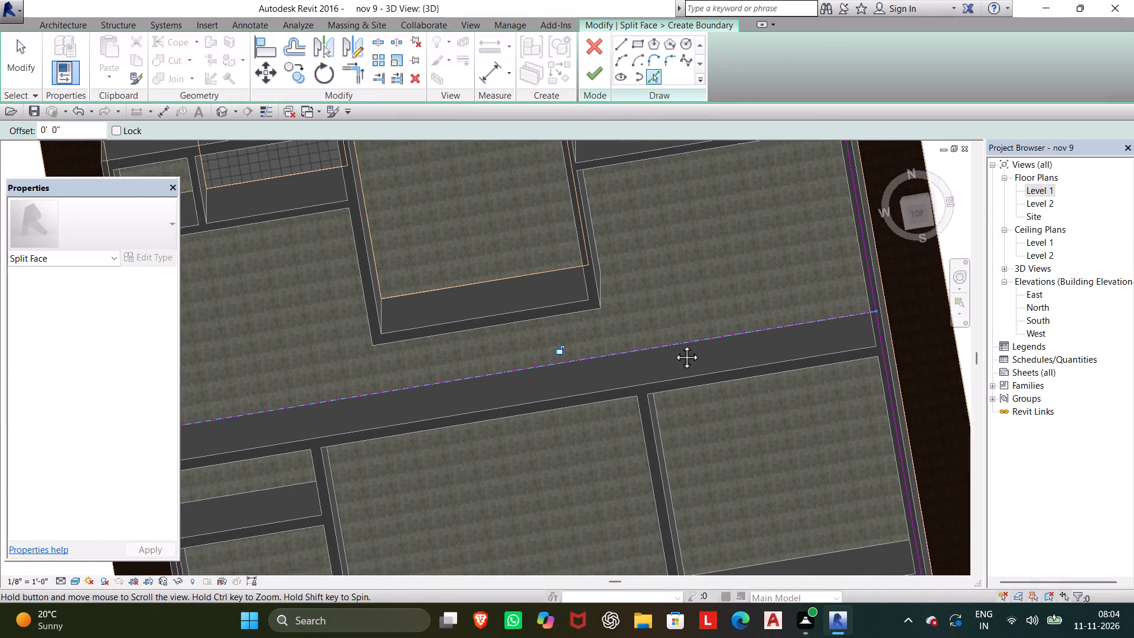
middle_click_drag(673, 344, 729, 342)
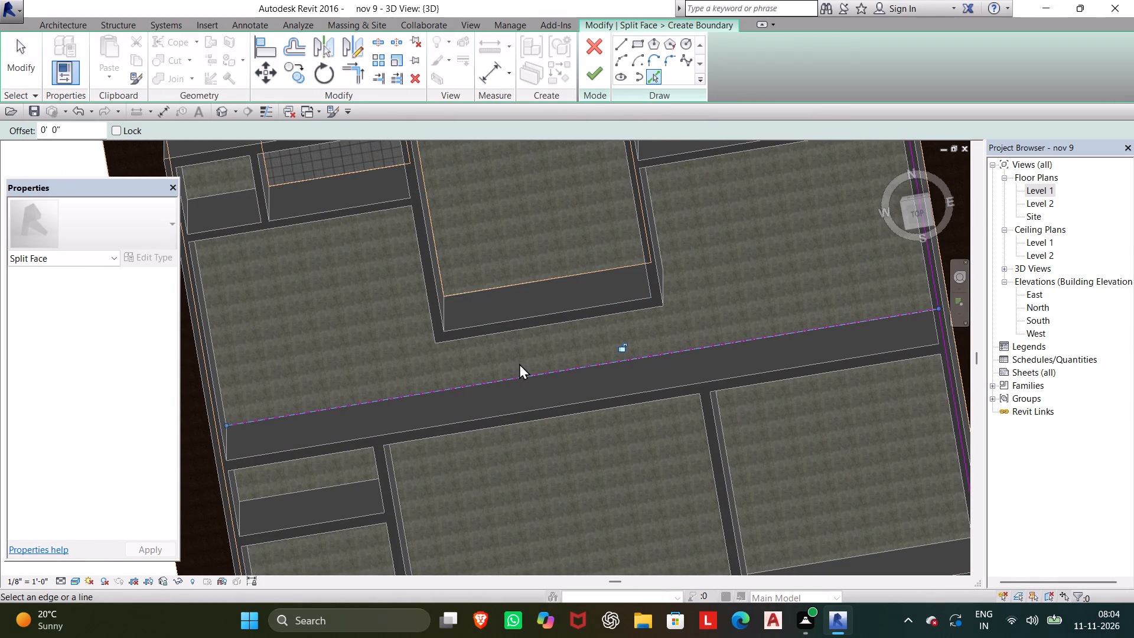
middle_click_drag(519, 364, 514, 216, "shift")
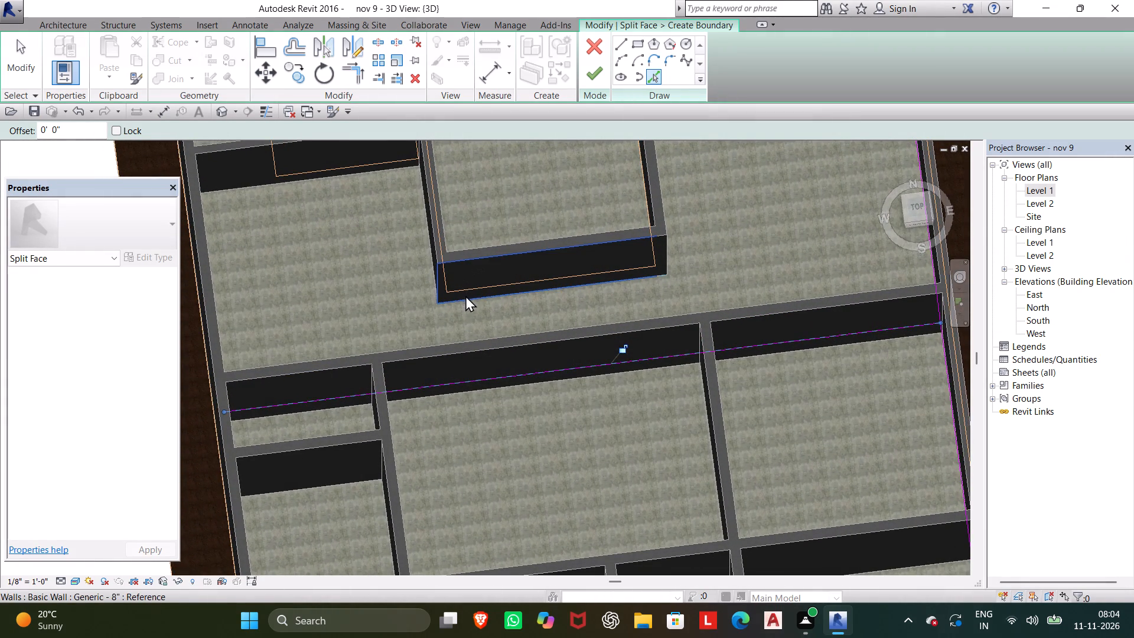
left_click(464, 300)
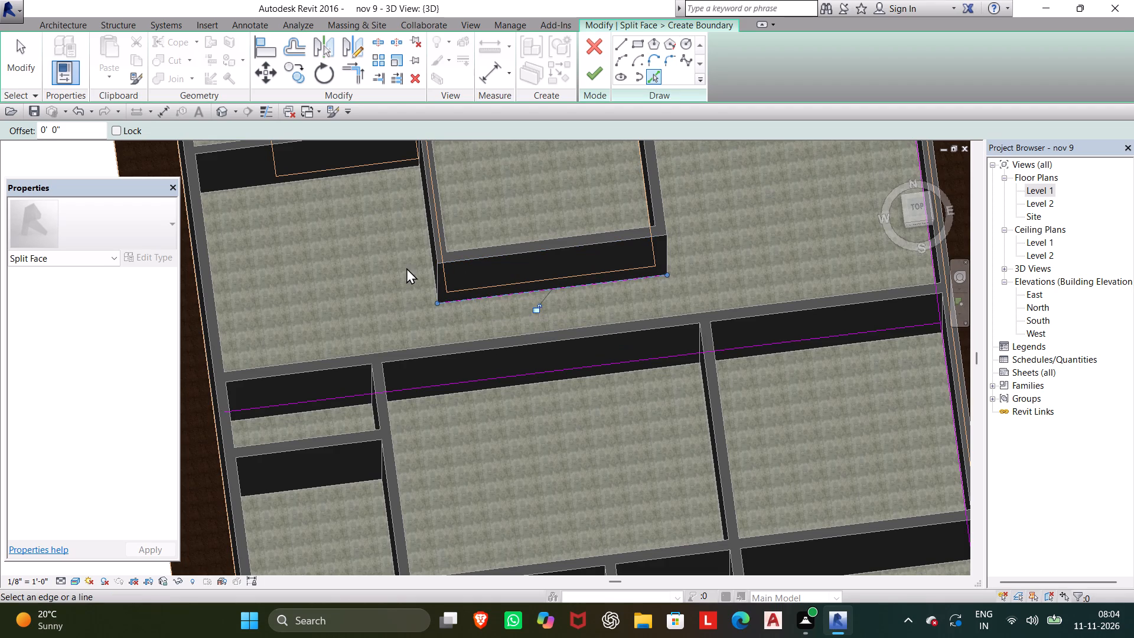
middle_click_drag(420, 257, 458, 244, "shift")
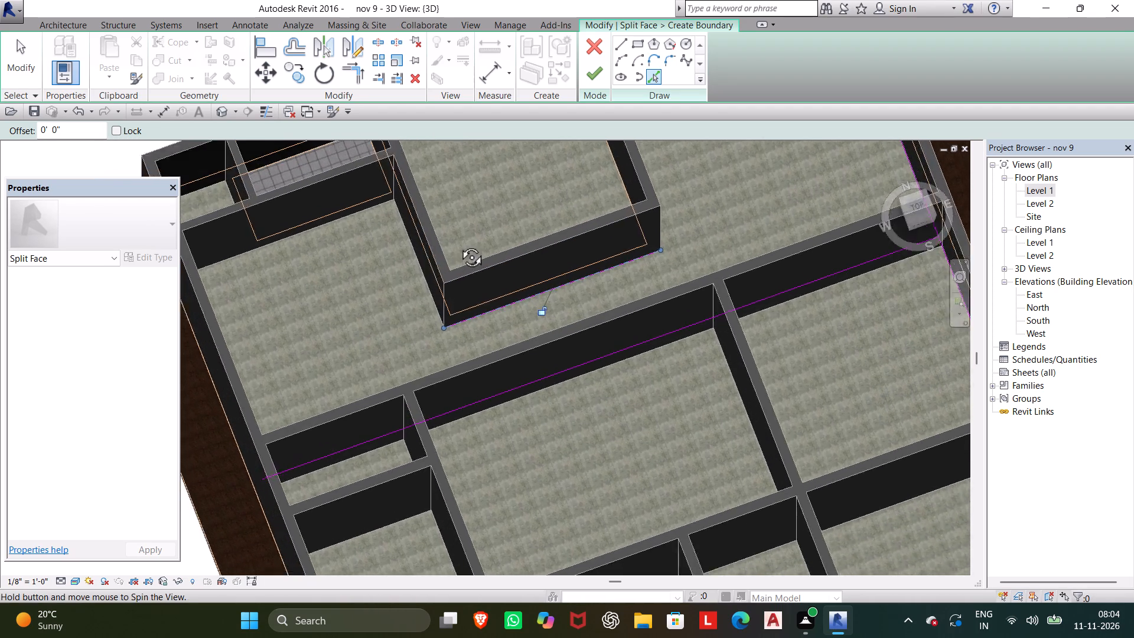
middle_click_drag(458, 244, 477, 232, "shift")
left_click(412, 289)
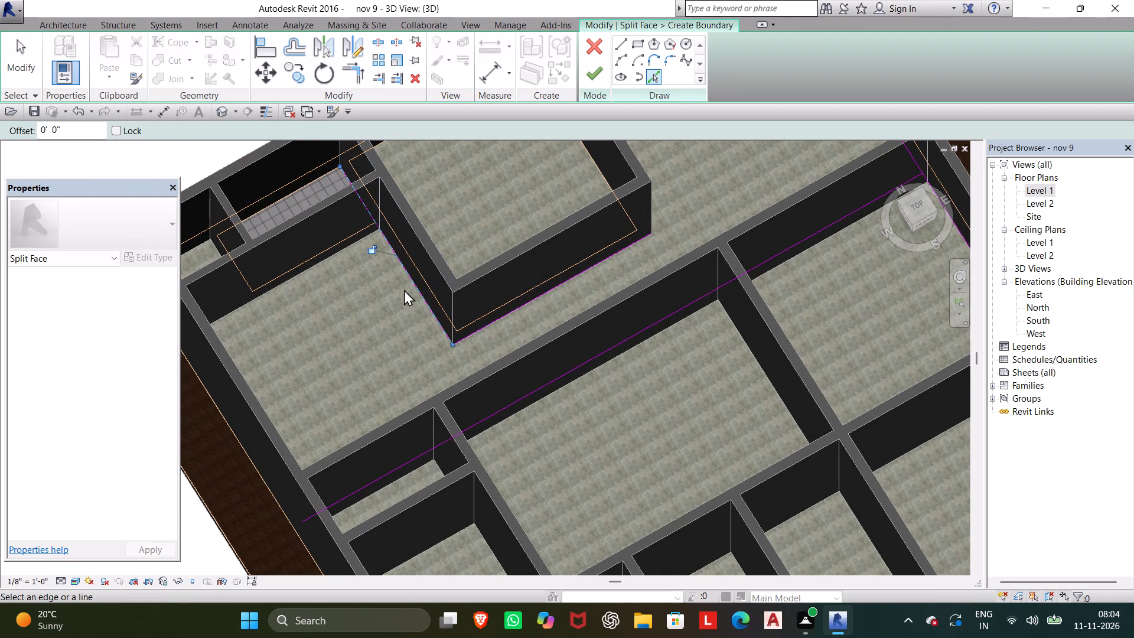
middle_click_drag(387, 294, 335, 231, "shift")
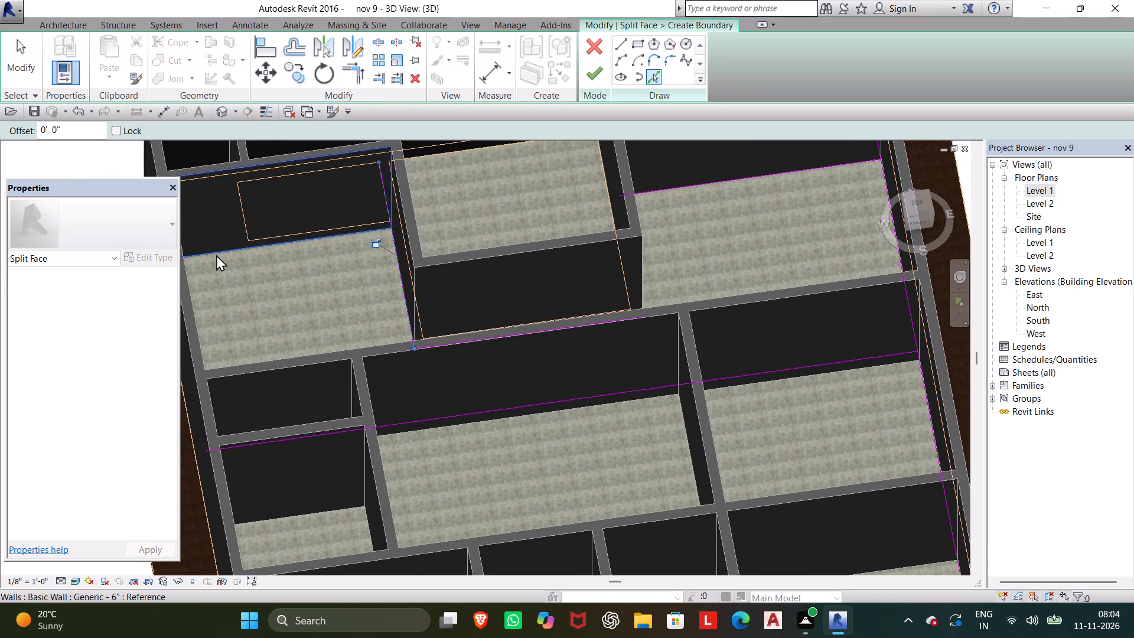
left_click(215, 255)
middle_click_drag(285, 264, 689, 385, "shift")
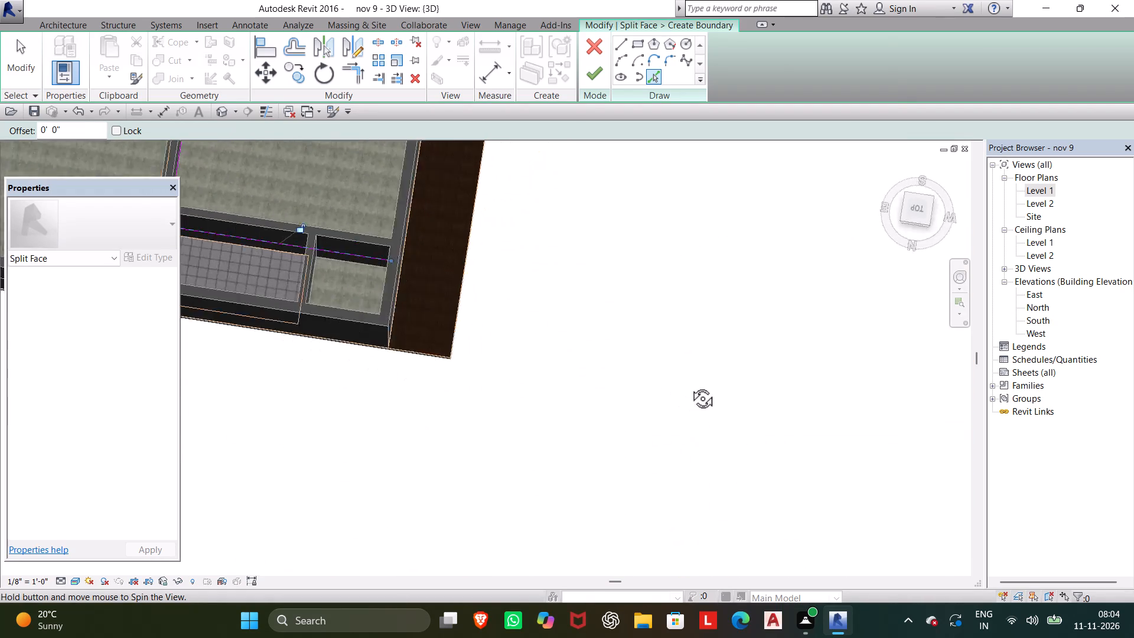
middle_click_drag(689, 385, 710, 371, "shift")
middle_click_drag(568, 324, 676, 469)
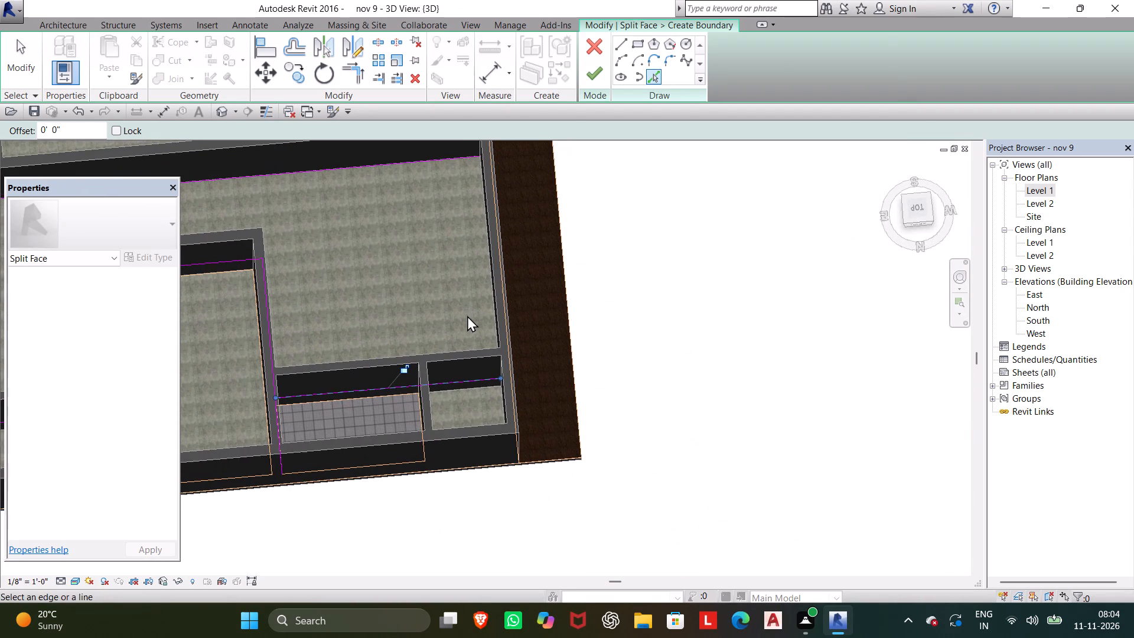
left_click(493, 310)
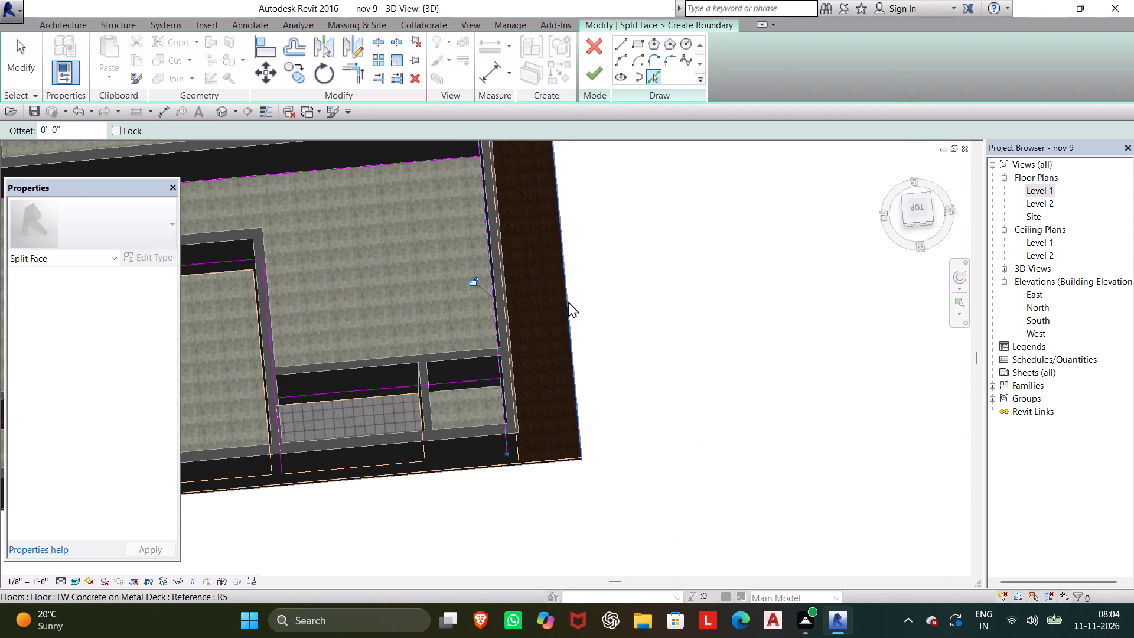
middle_click_drag(569, 301, 760, 151)
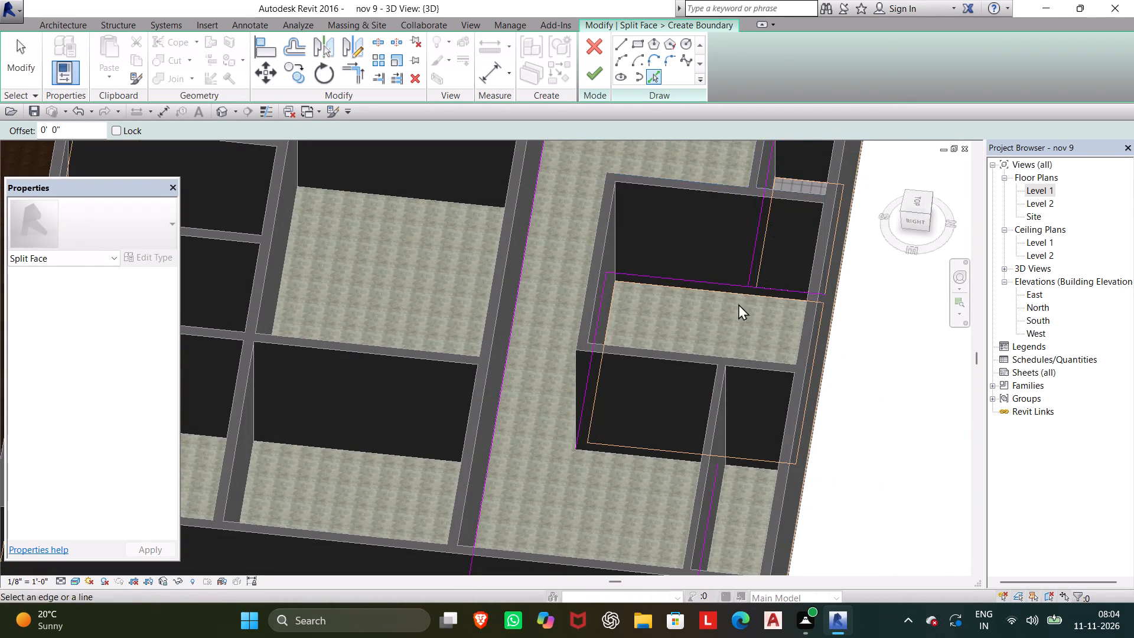
left_click(654, 463)
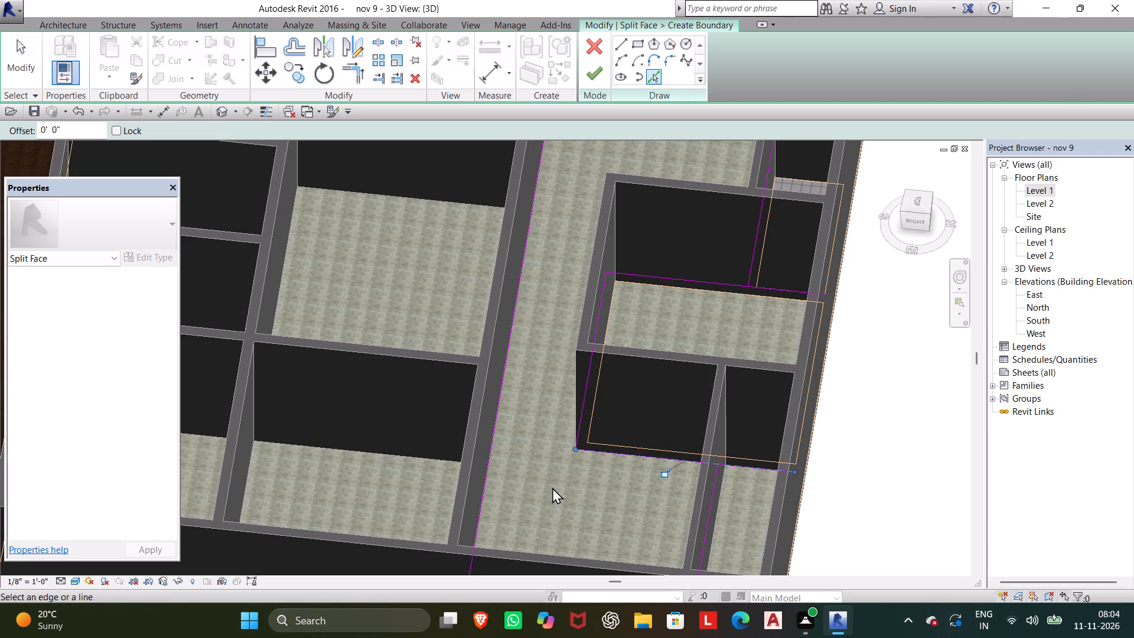
Trim the inner east exterior wall line to corners with the line south of the small northeast room and the long cross wall's north line.
middle_click_drag(552, 487, 724, 500, "shift")
scroll(643, 468, "down", 1, "shift")
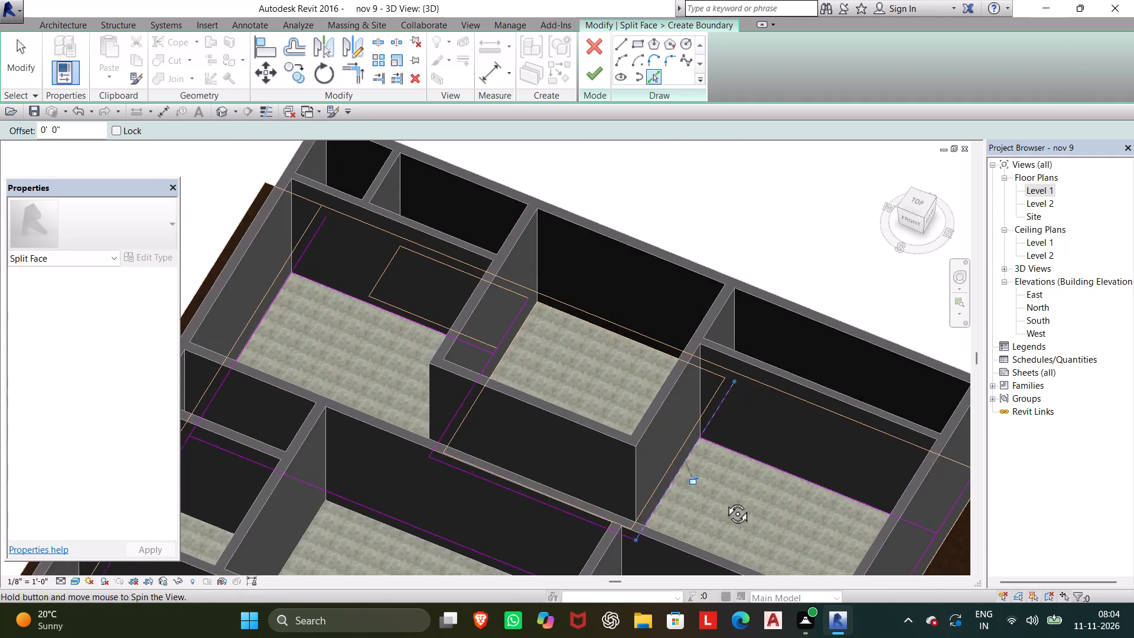
middle_click_drag(724, 500, 906, 464, "shift")
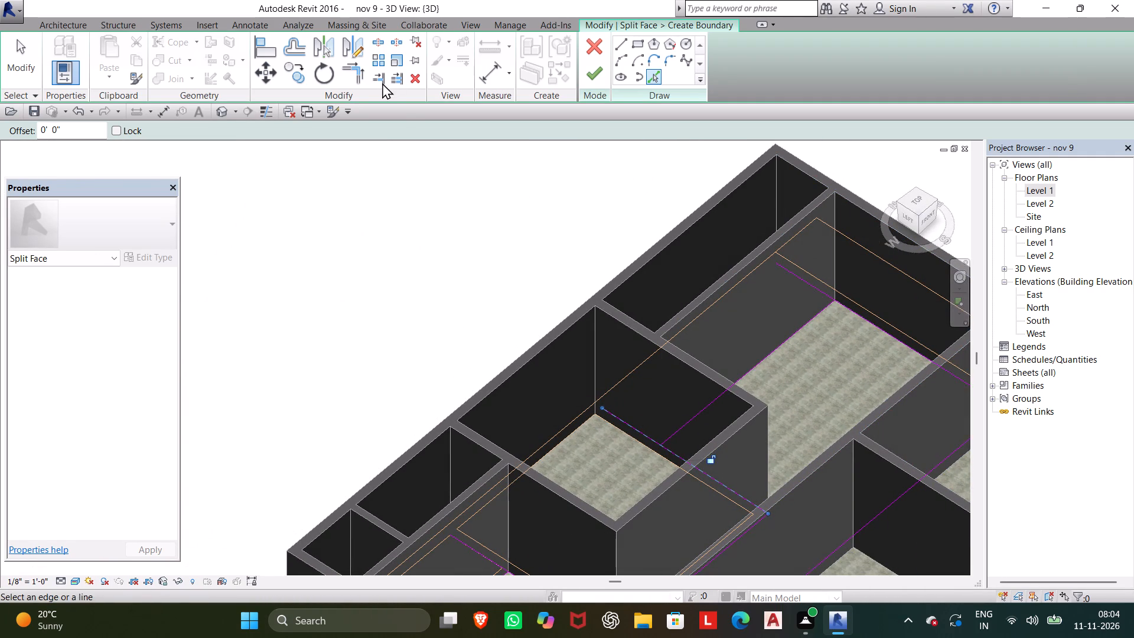
left_click(351, 69)
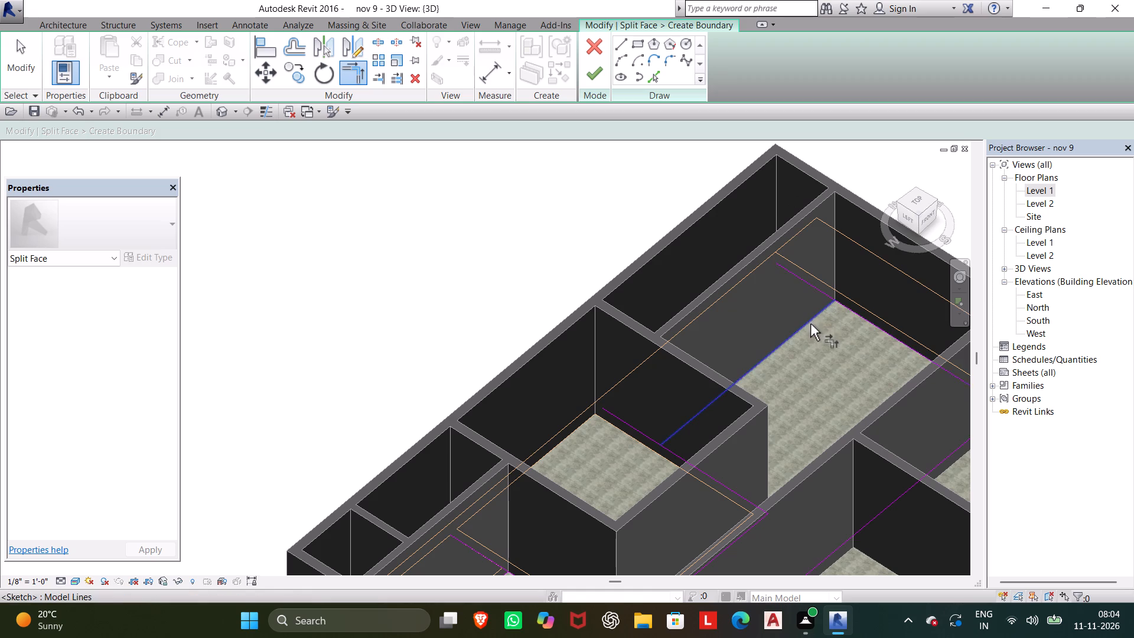
left_click(810, 325)
left_click(847, 309)
middle_click_drag(754, 375, 967, 388, "shift")
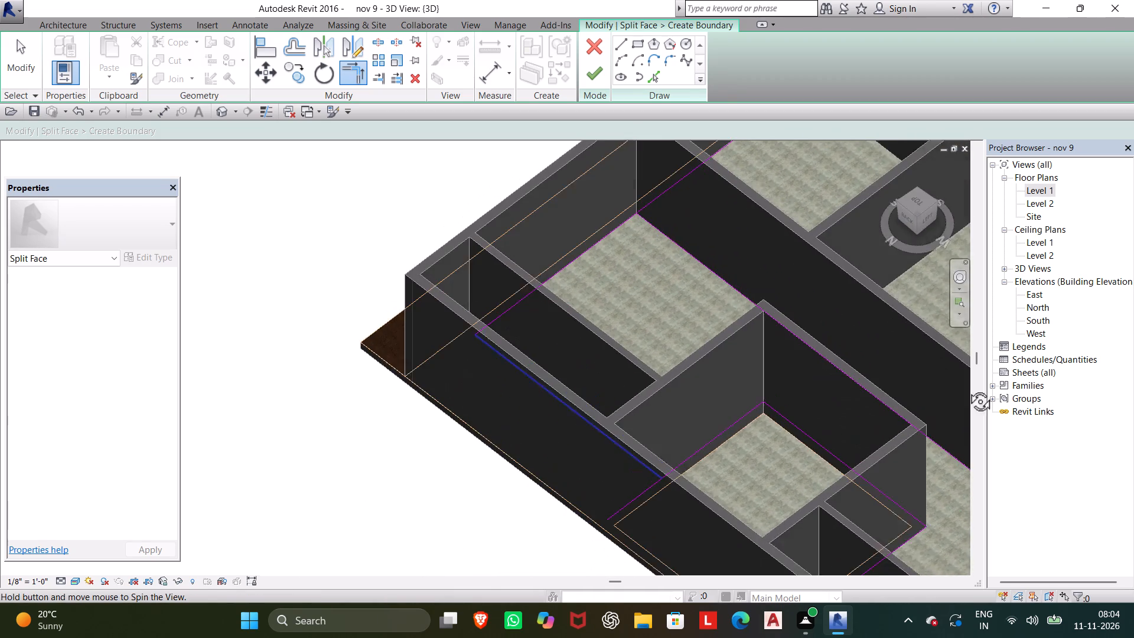
middle_click_drag(967, 388, 969, 388, "shift")
left_click(666, 256)
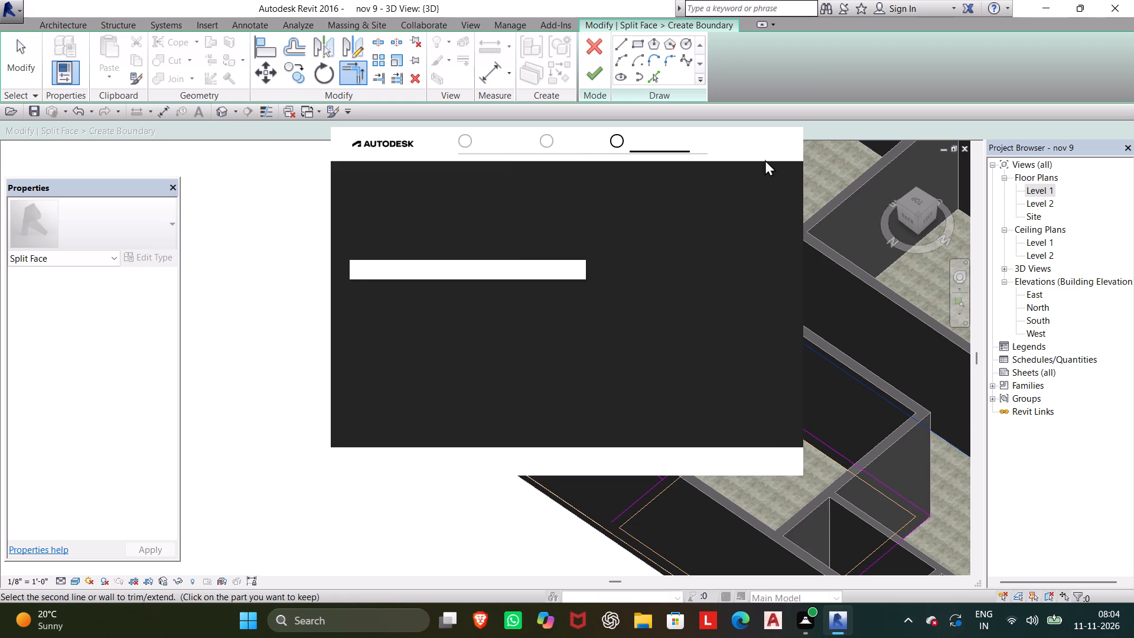
left_click(769, 147)
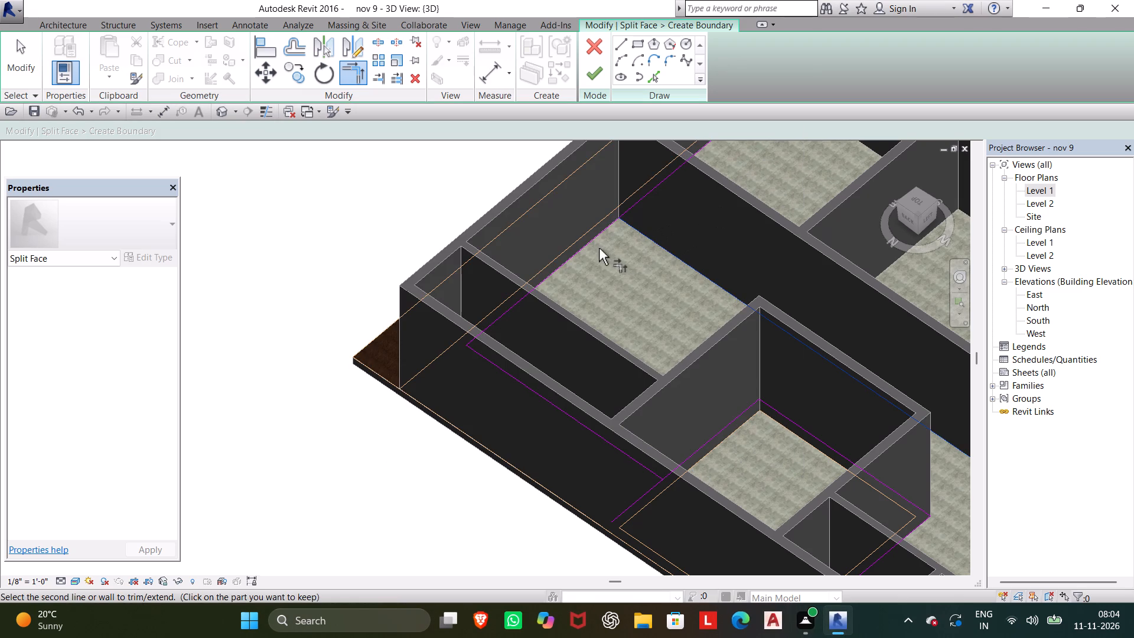
left_click(598, 239)
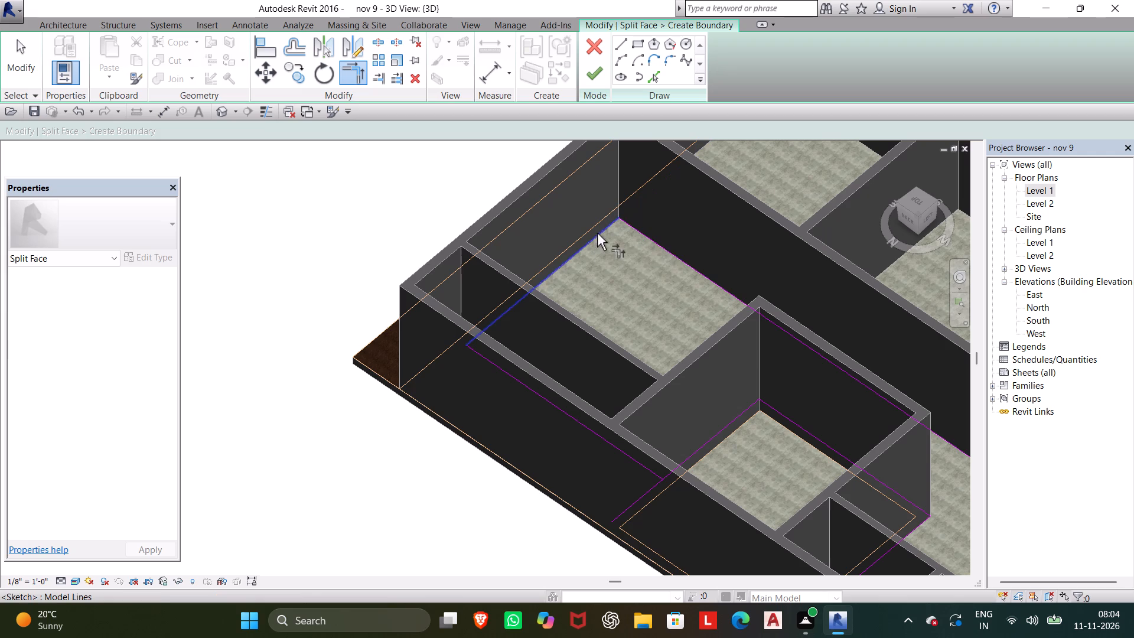
Trim the north-middle room's outer east and west edge lines to corners with the small northeast room's and tiled room's south wall lines.
middle_click_drag(679, 248, 699, 357)
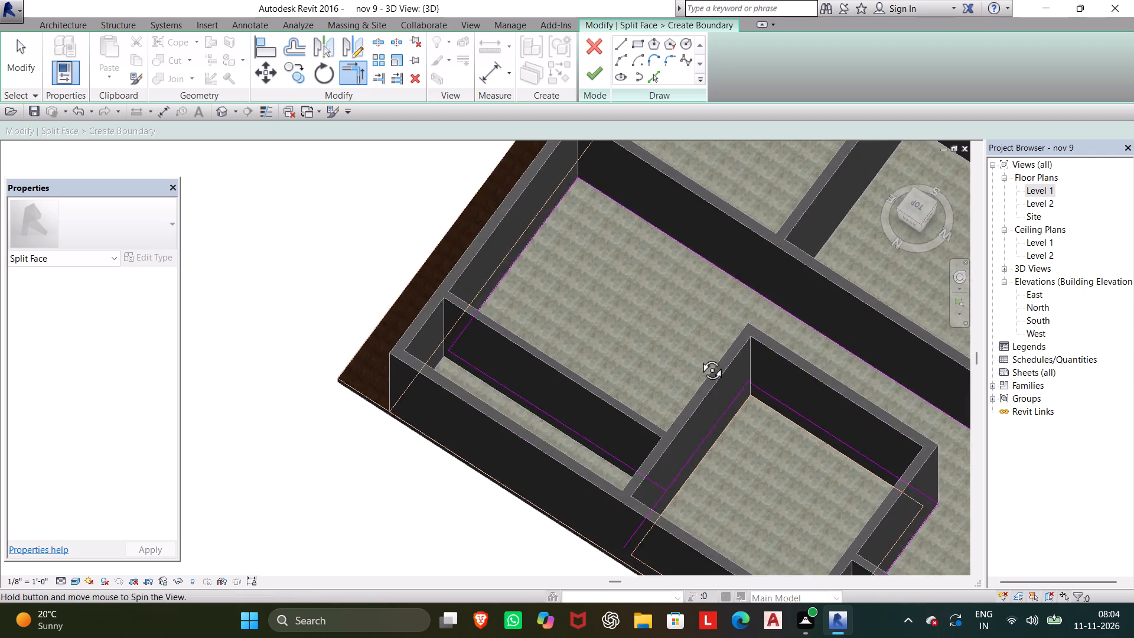
middle_click_drag(699, 357, 452, 433)
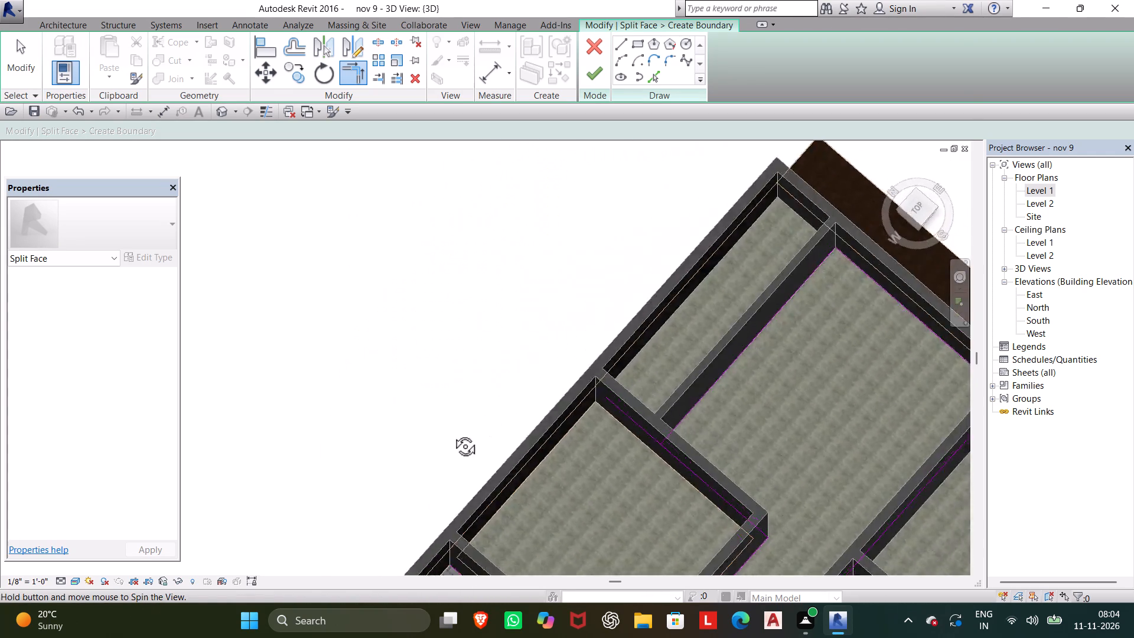
middle_click_drag(452, 433, 214, 261)
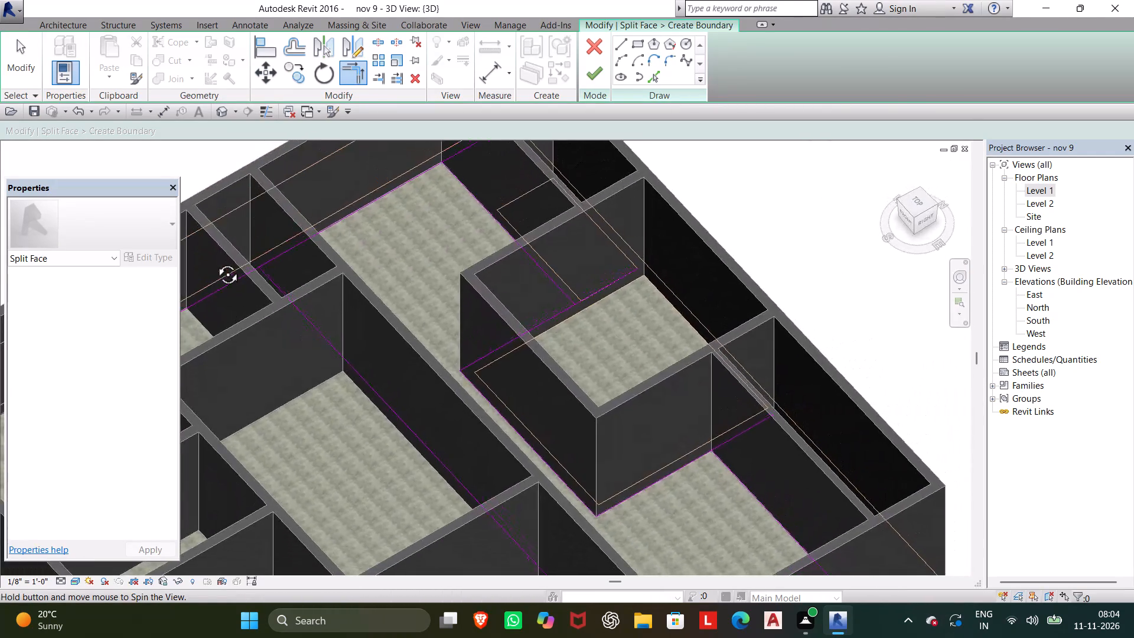
middle_click_drag(214, 261, 188, 181)
left_click(734, 487)
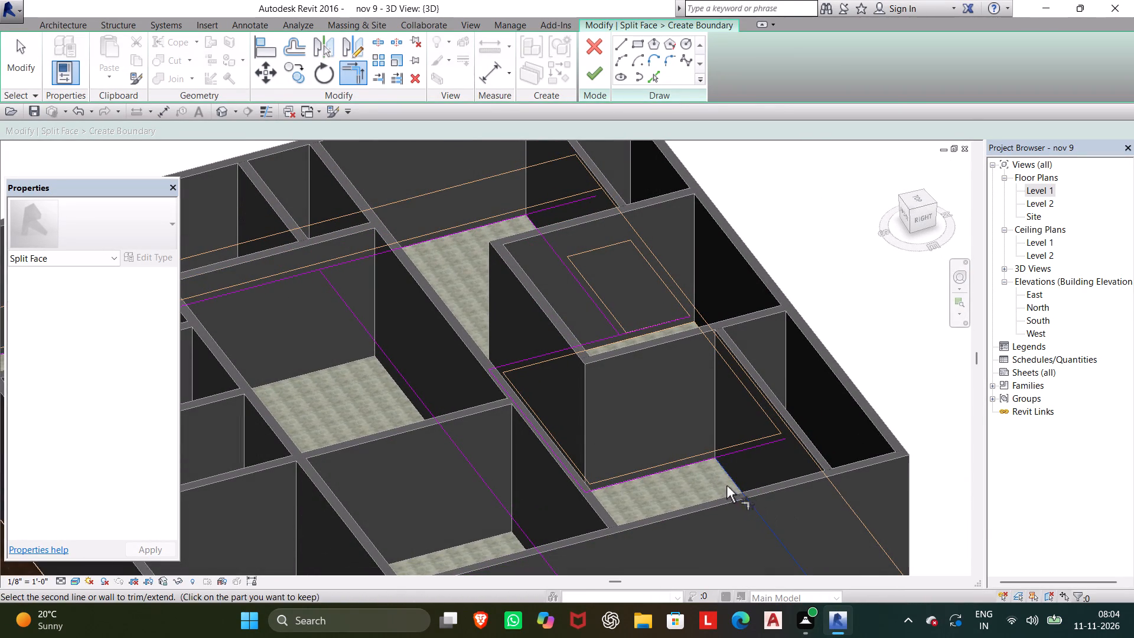
left_click(670, 472)
middle_click_drag(671, 480, 676, 481)
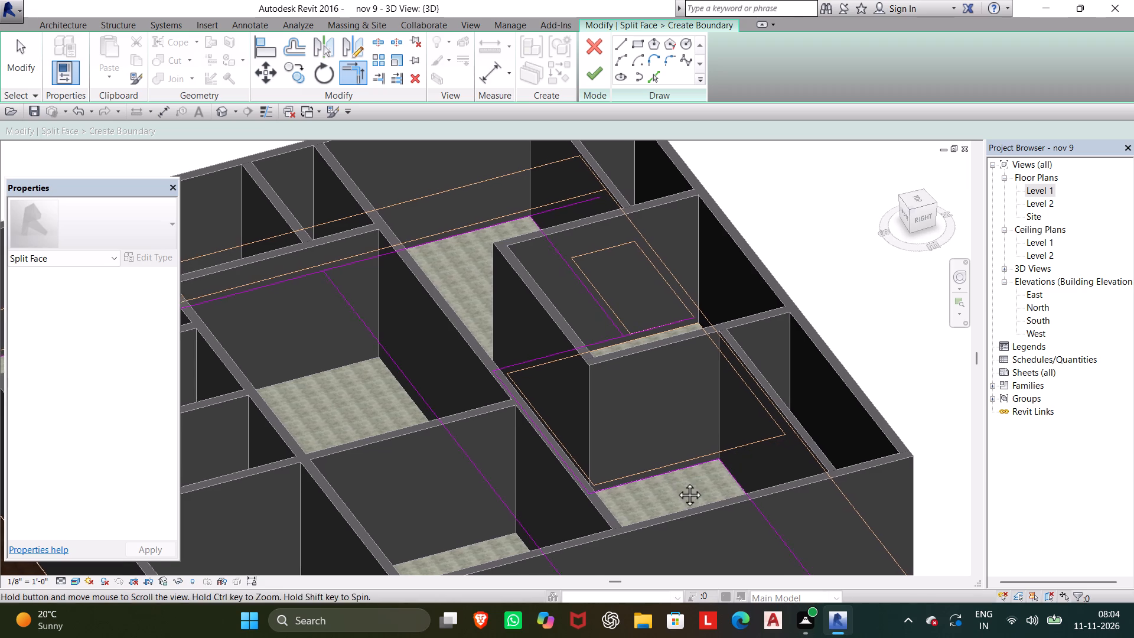
middle_click_drag(676, 481, 967, 500)
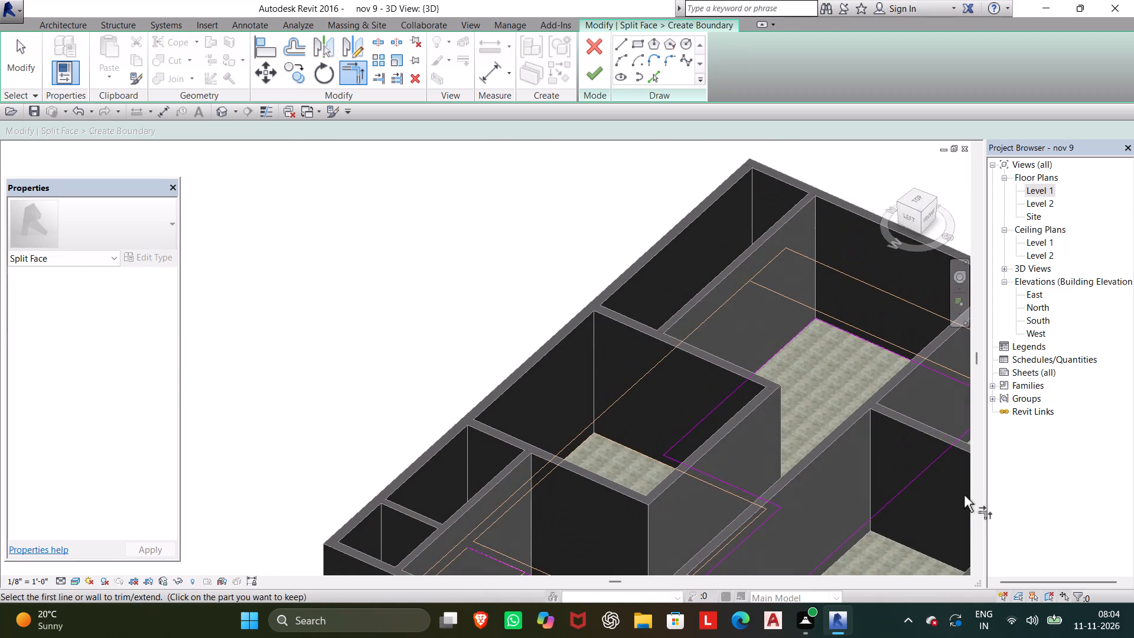
middle_click_drag(779, 455, 790, 268)
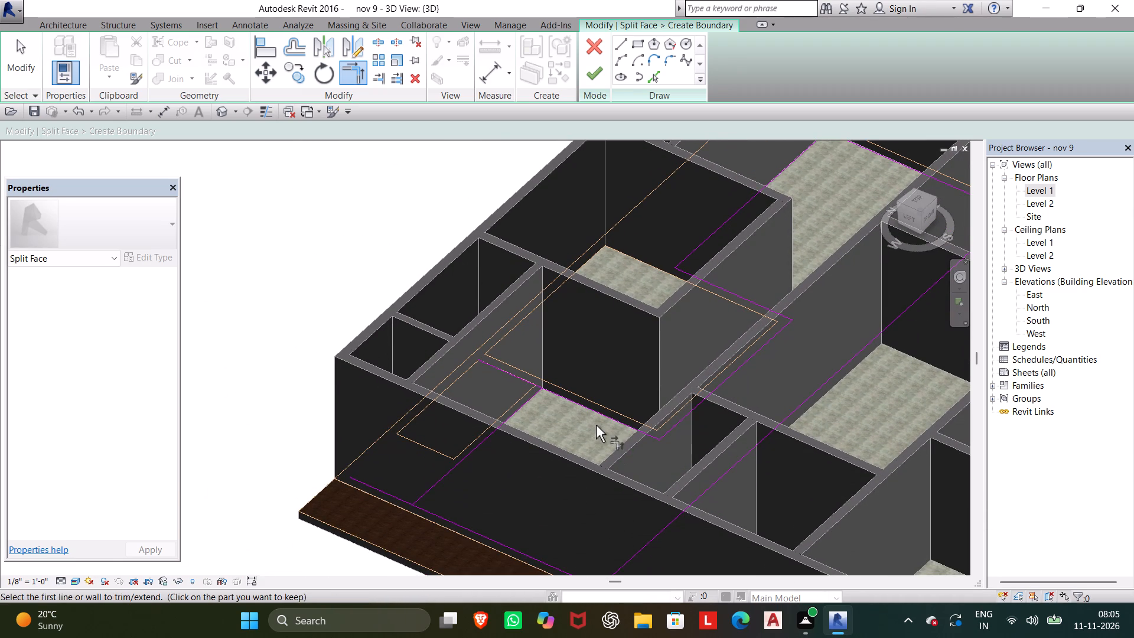
left_click(596, 418)
left_click(516, 404)
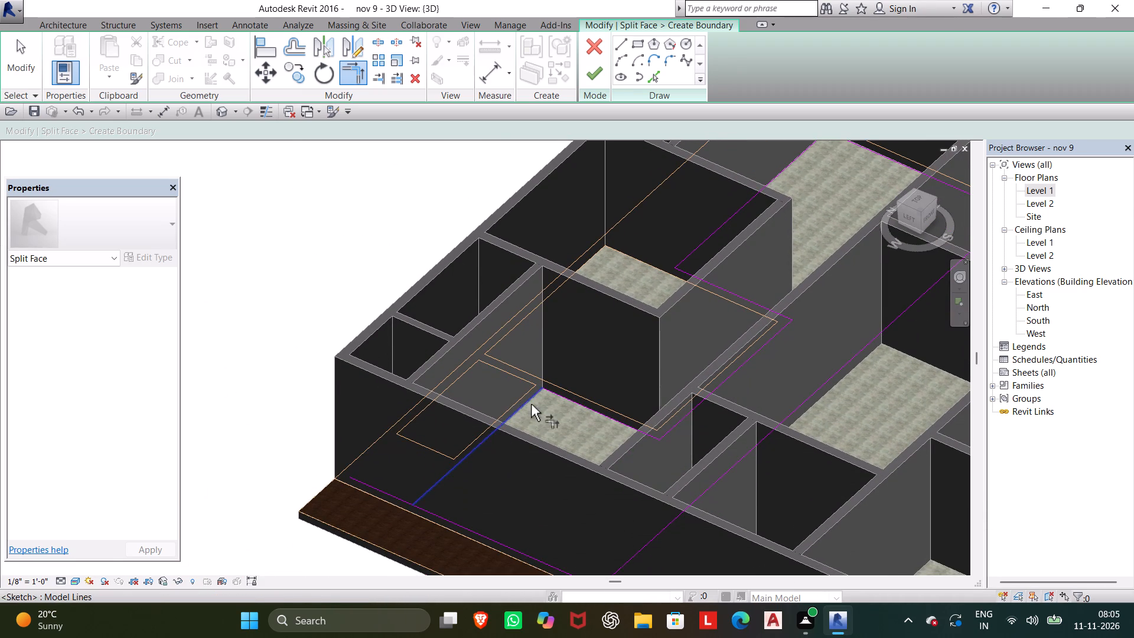
Trim the inner west wall line to corners with the tiled room's south wall line and the long cross wall's north line.
middle_click_drag(592, 415, 588, 427, "shift")
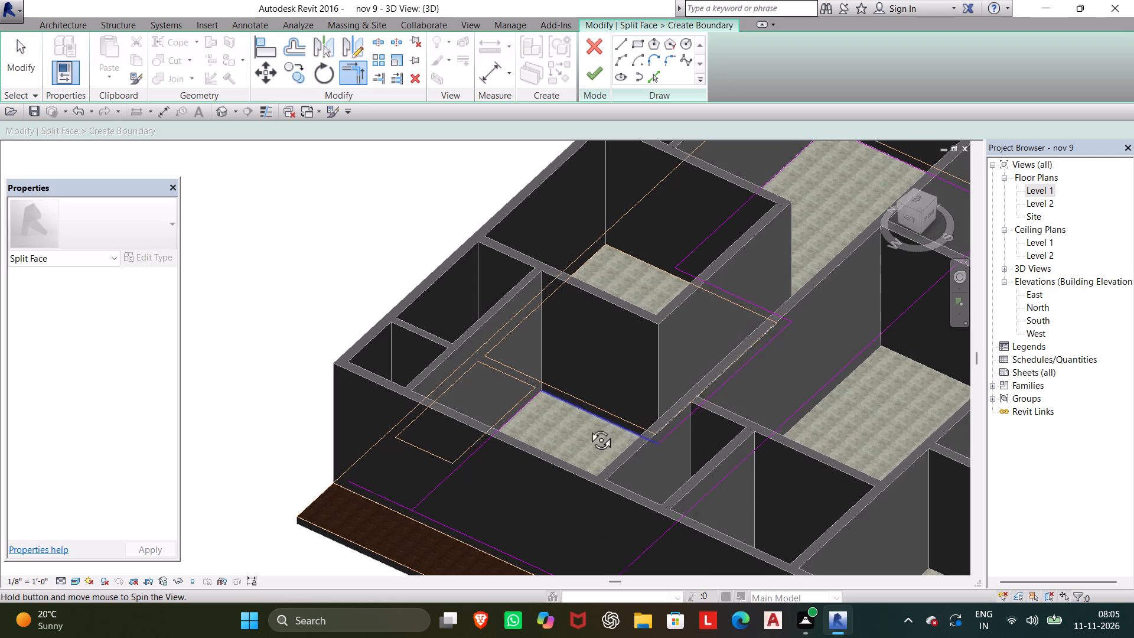
middle_click_drag(588, 427, 416, 470, "shift")
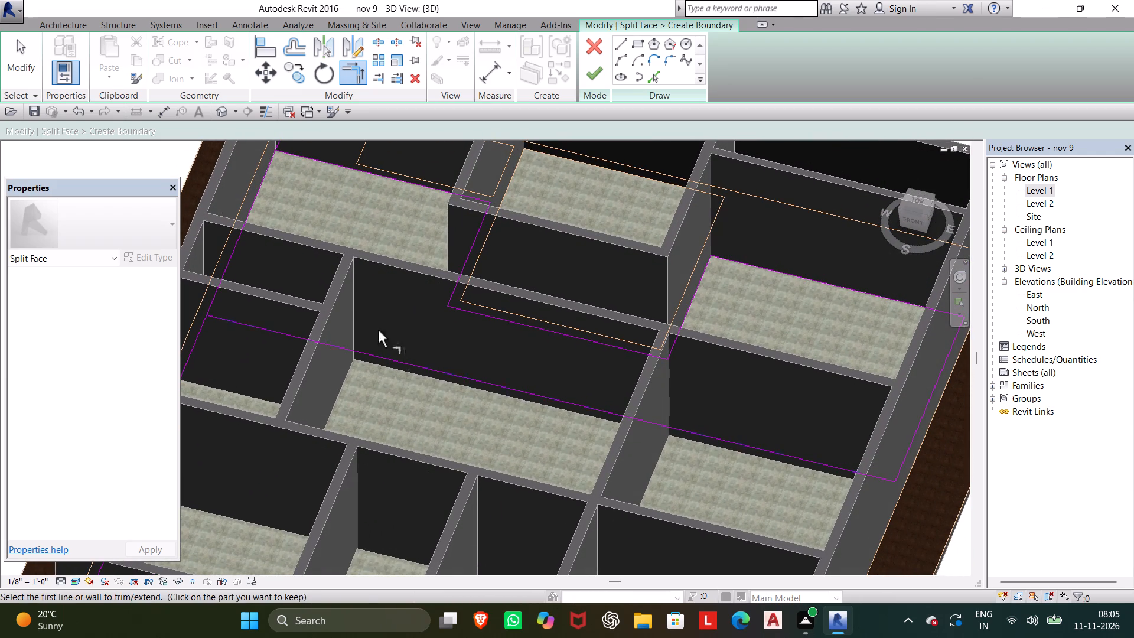
middle_click_drag(330, 246, 391, 333)
left_click(321, 266)
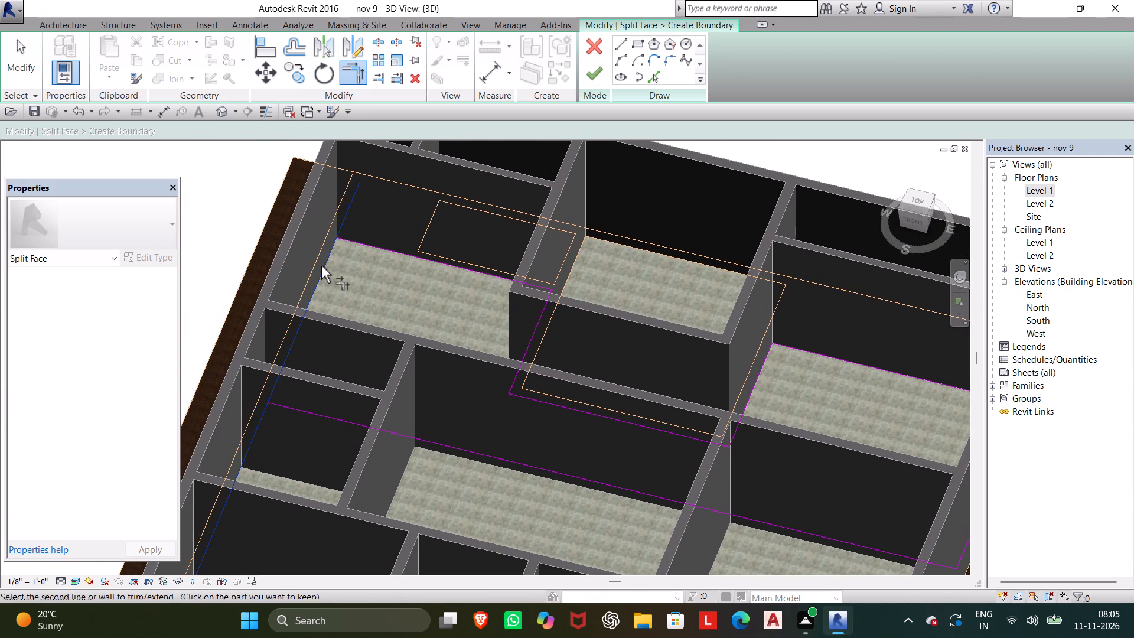
left_click(370, 247)
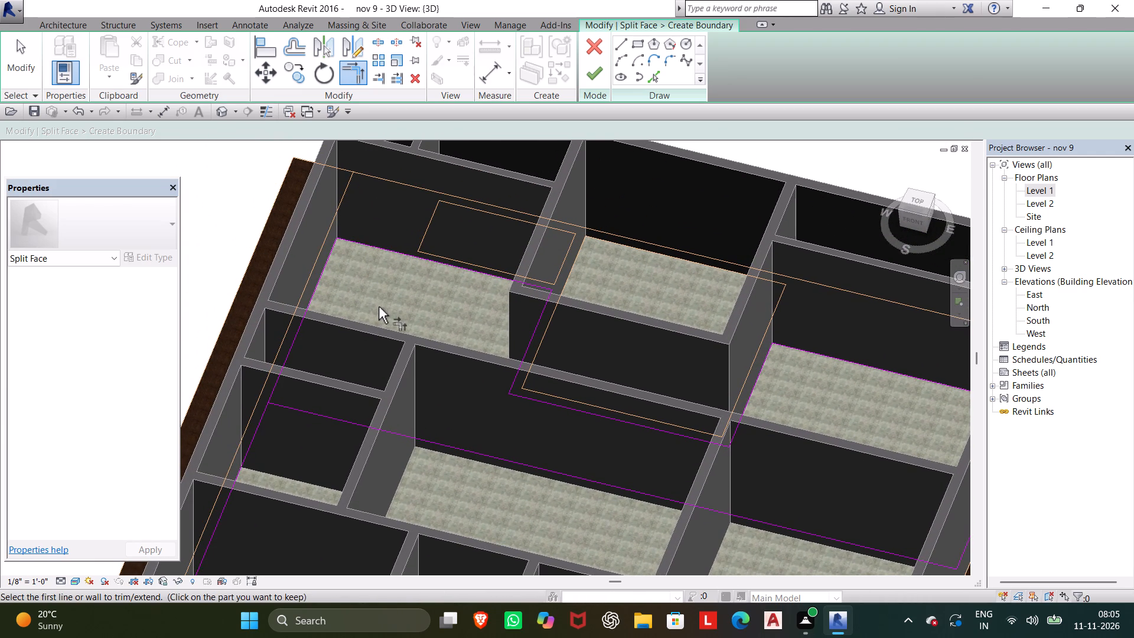
middle_click_drag(379, 307, 232, 386)
scroll(420, 314, "down", 1)
middle_click_drag(420, 314, 367, 463)
middle_click_drag(462, 214, 410, 179, "shift")
left_click(594, 161)
left_click(556, 188)
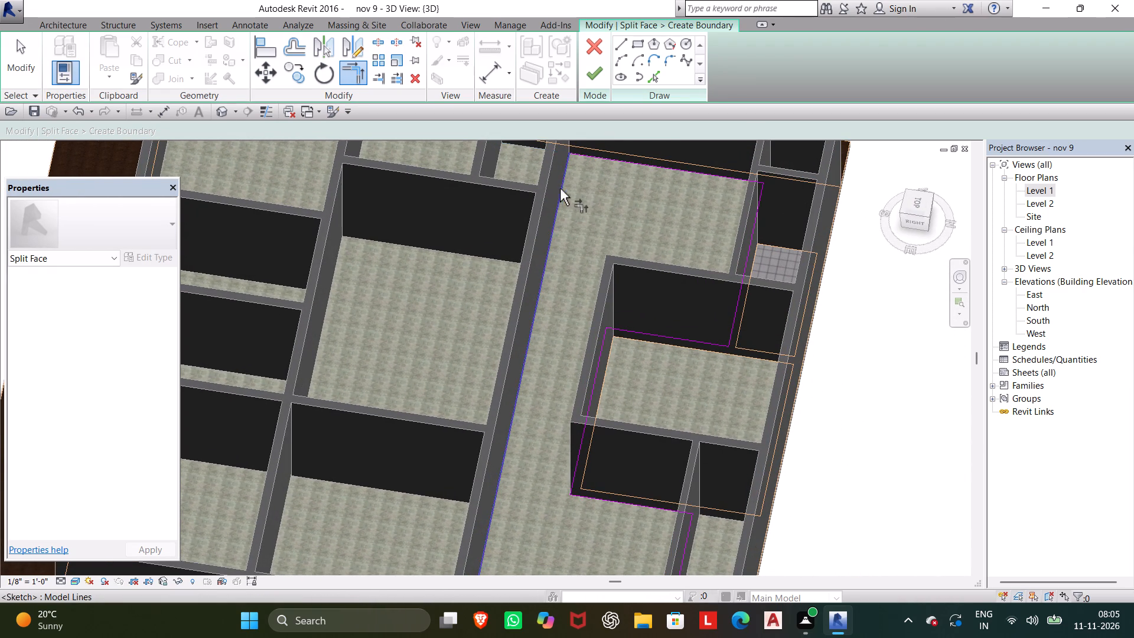
Finish the Split Face sketch of the hall region with its closed boundary.
middle_click_drag(584, 191, 559, 245)
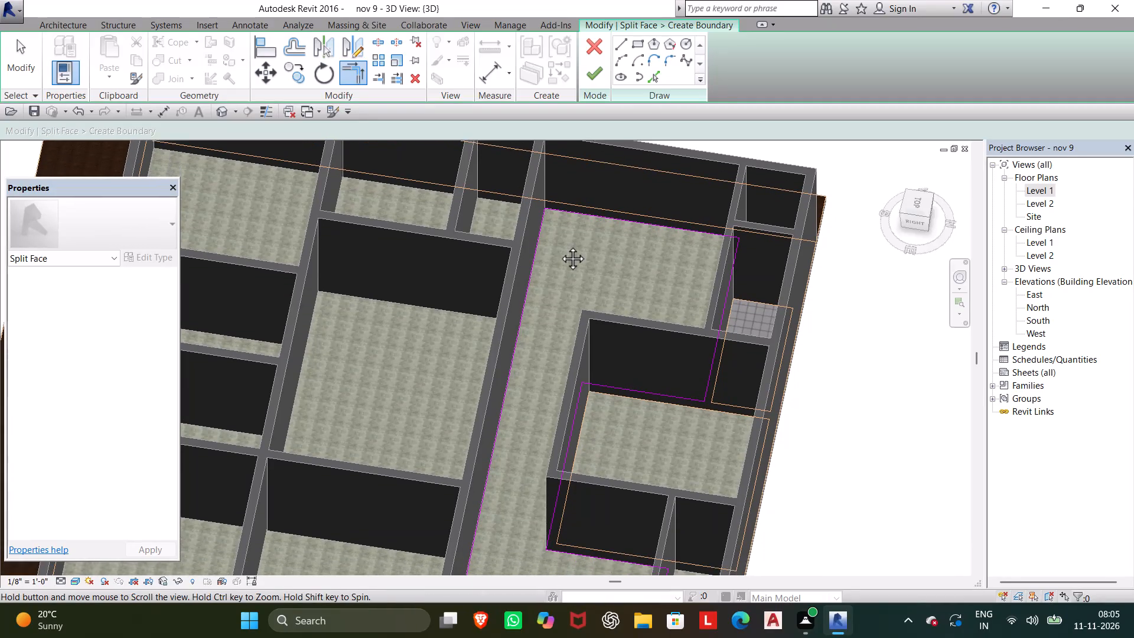
middle_click_drag(559, 245, 559, 242)
scroll(559, 241, "down", 4)
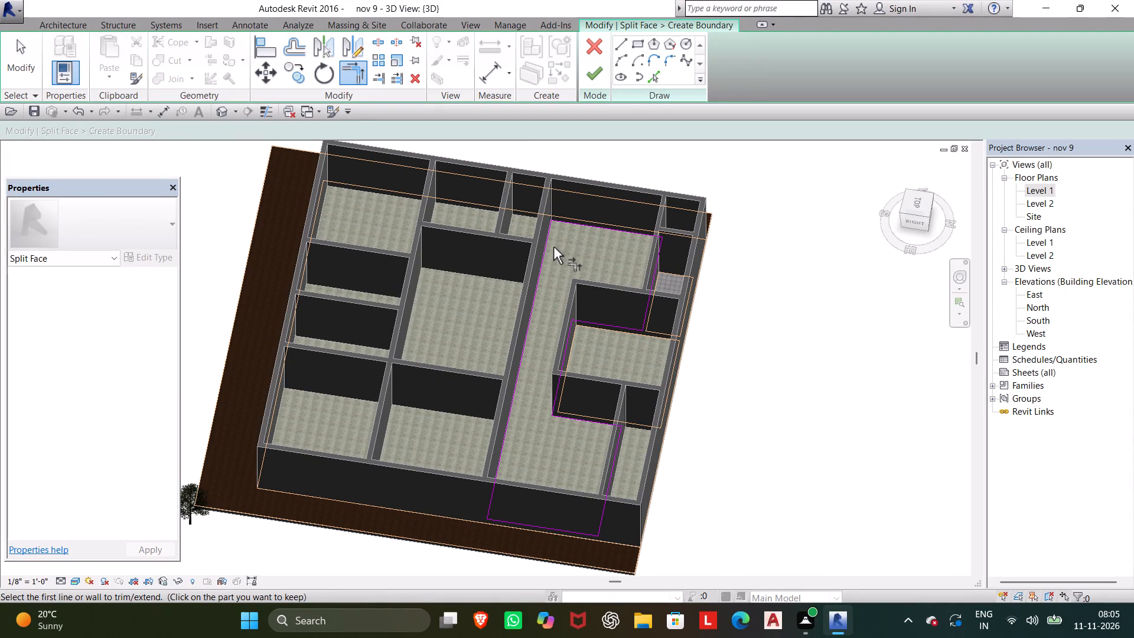
left_click(600, 82)
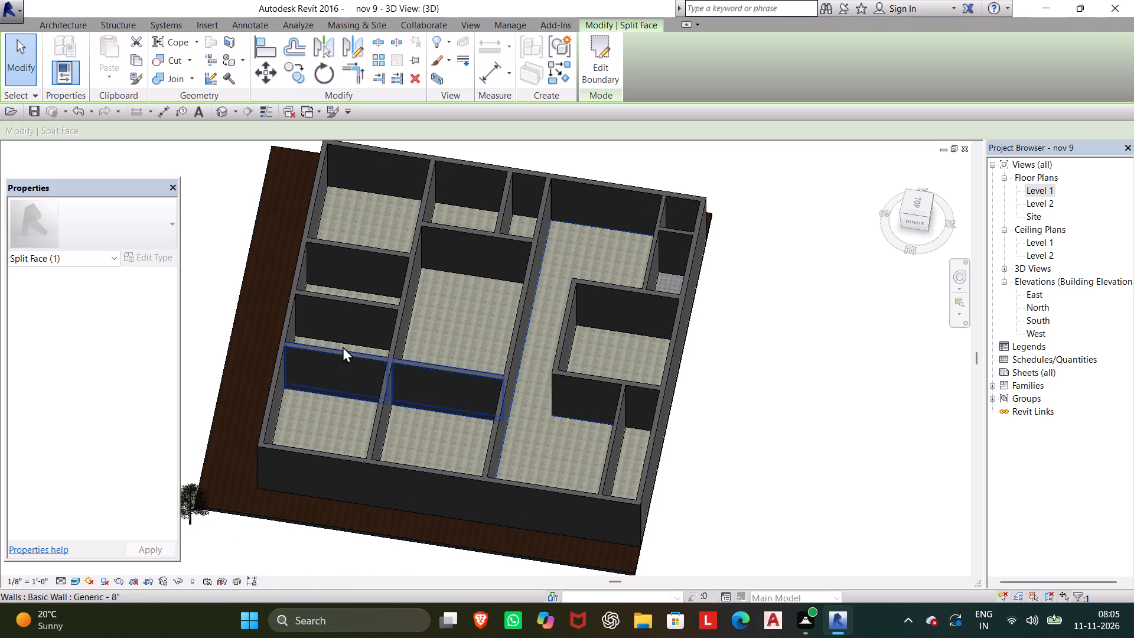
Start a new Split Face boundary sketch on the remaining floor face region inside the house's exterior walls.
middle_click_drag(331, 151, 285, 351)
scroll(334, 152, "up", 2)
middle_click_drag(285, 351, 277, 360)
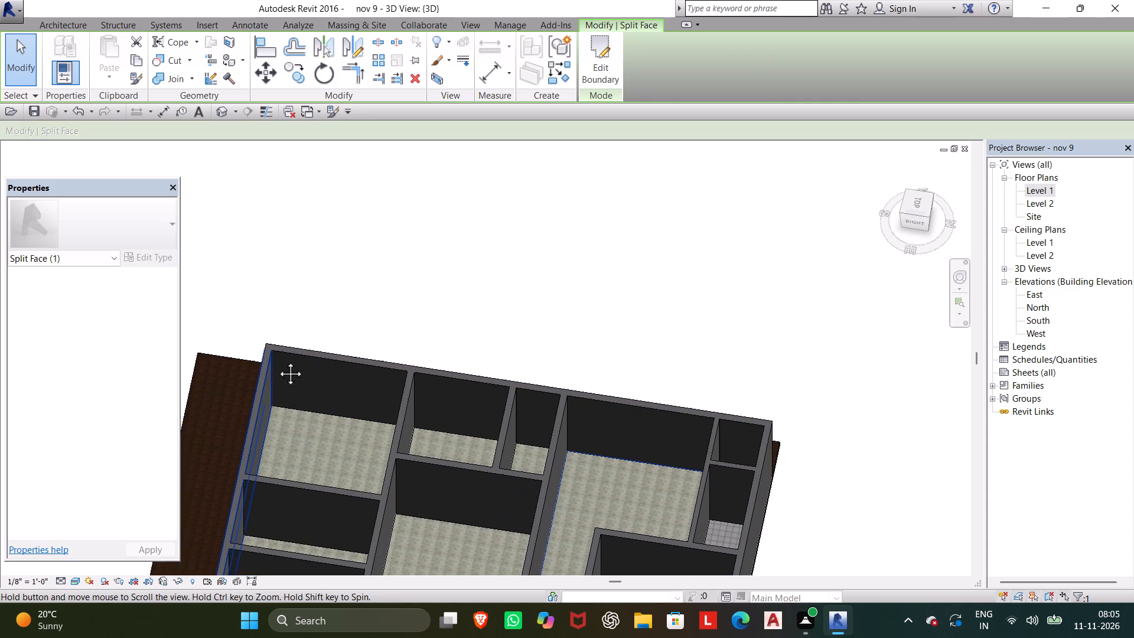
middle_click_drag(277, 360, 361, 294)
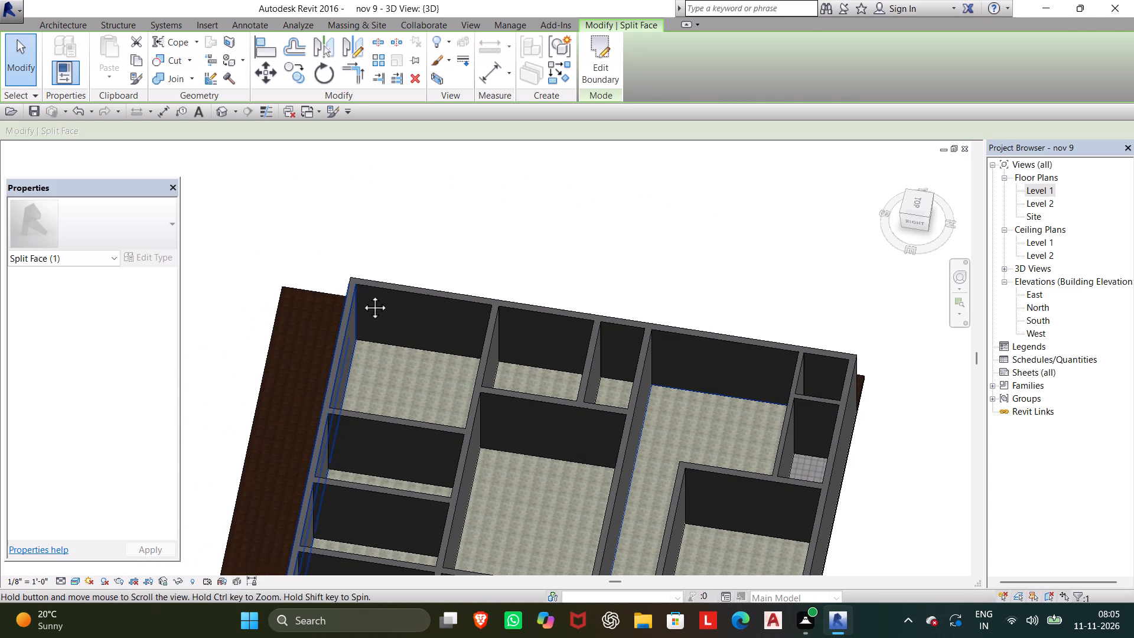
middle_click_drag(361, 294, 360, 470)
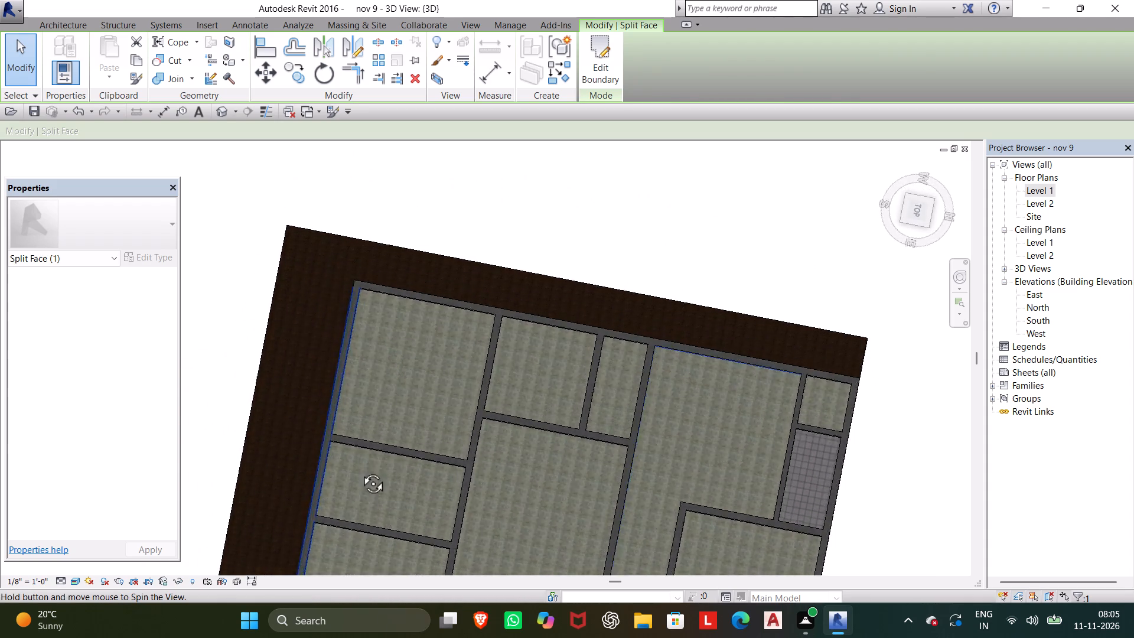
middle_click_drag(360, 470, 317, 606)
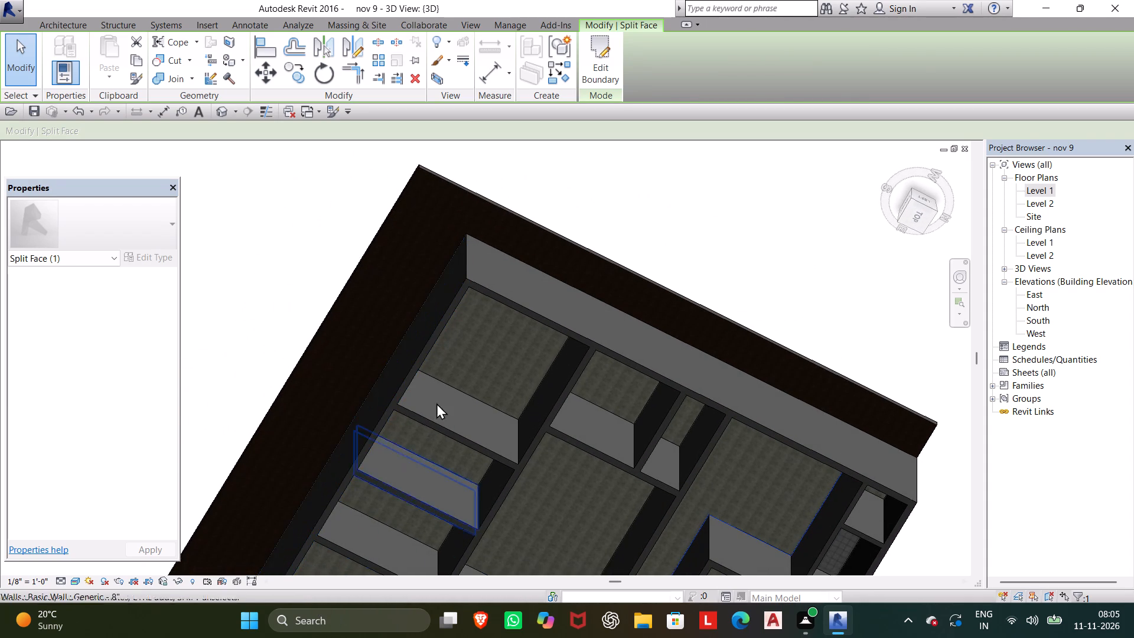
middle_click_drag(504, 281, 322, 428)
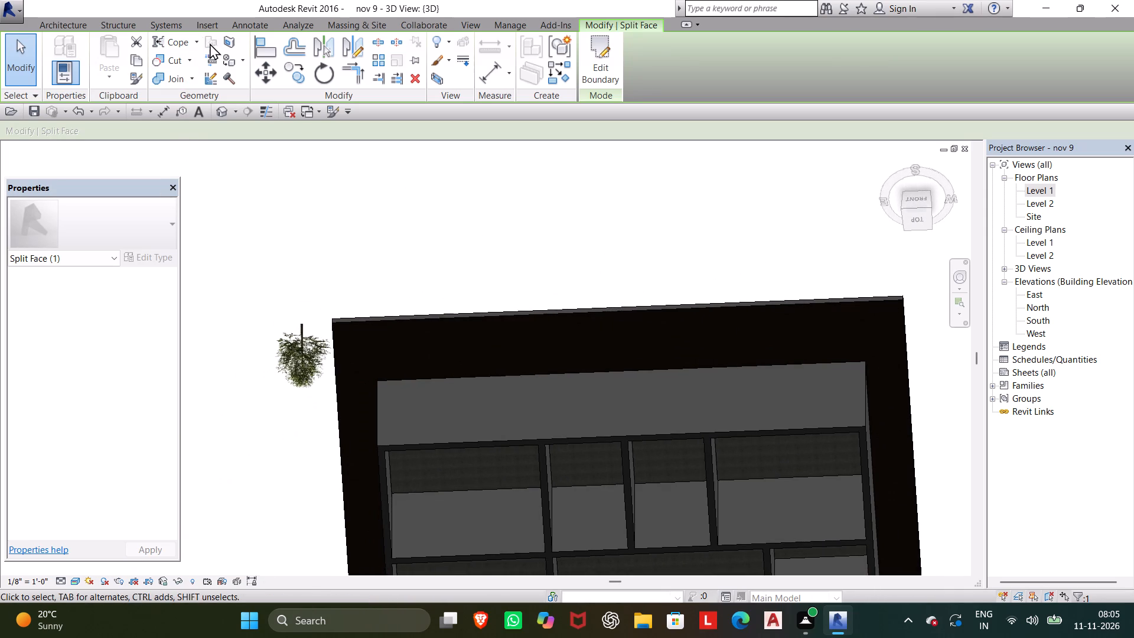
left_click(225, 42)
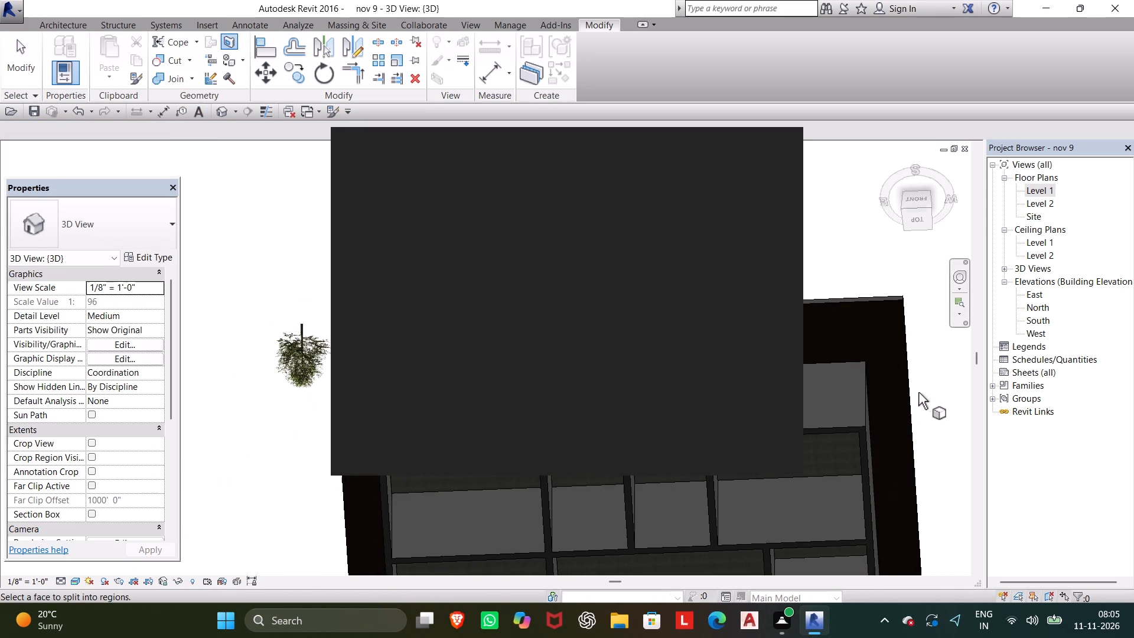
left_click(776, 146)
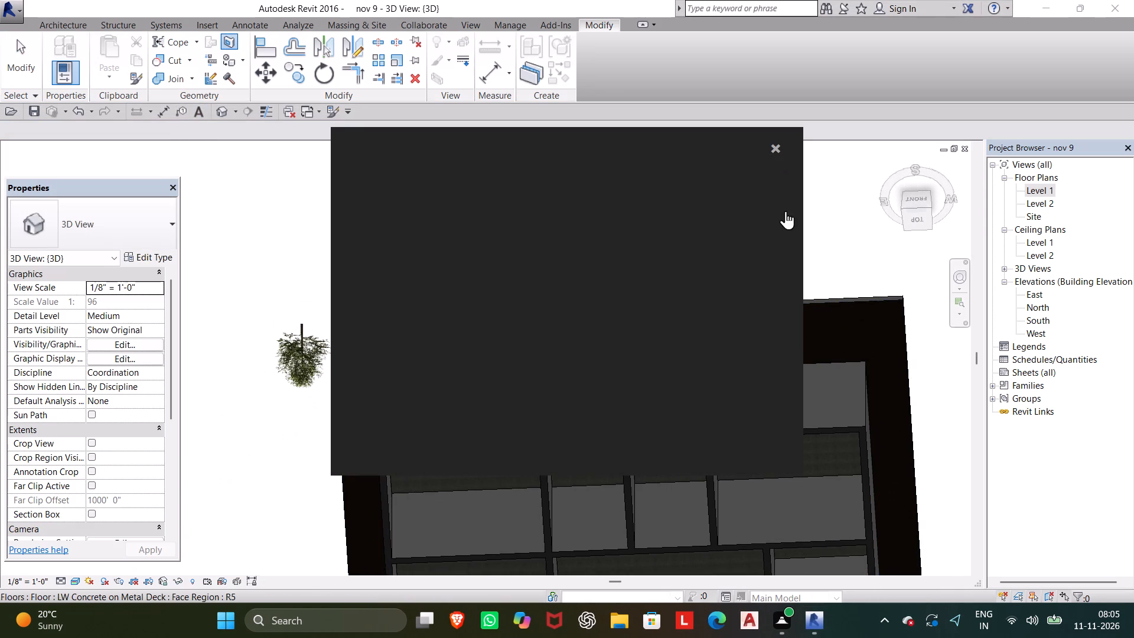
middle_click_drag(884, 406, 872, 410)
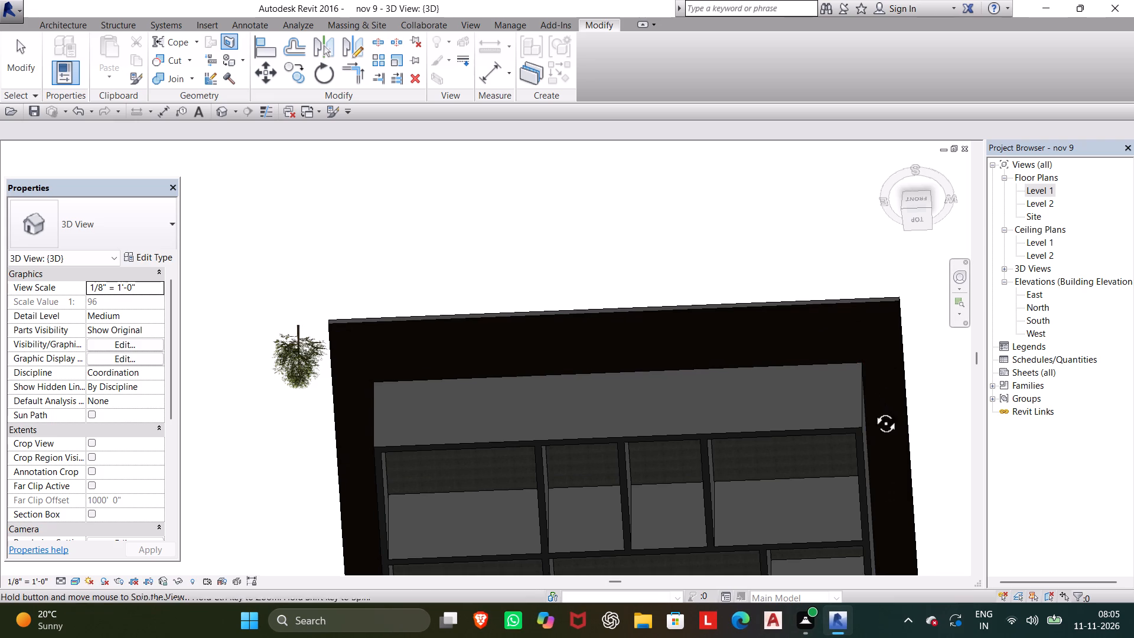
middle_click_drag(872, 410, 485, 330)
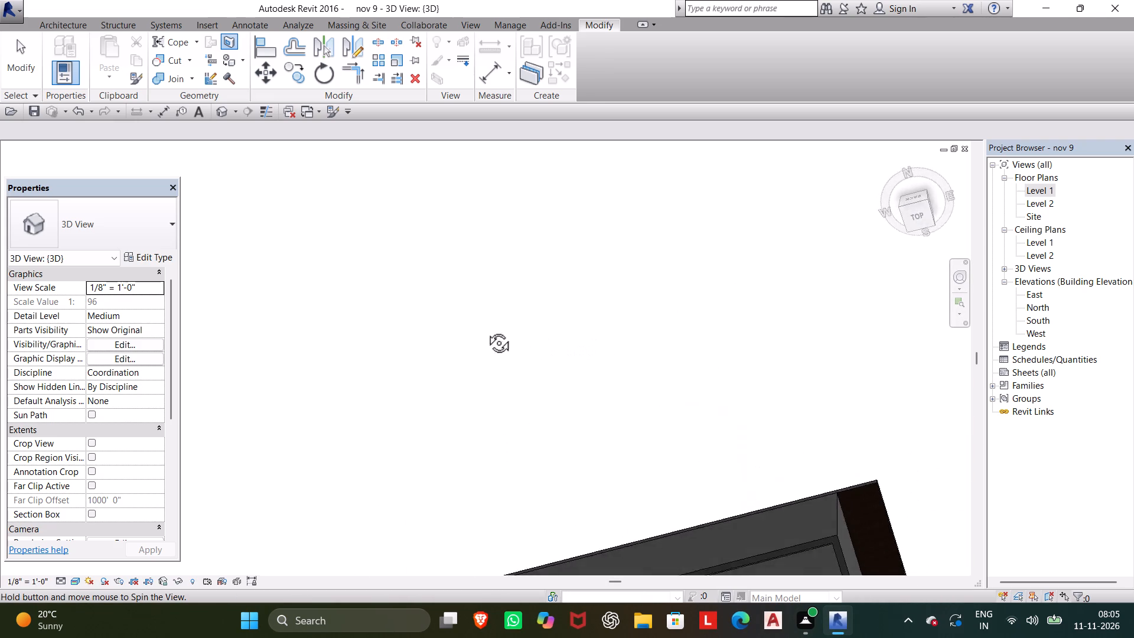
middle_click_drag(485, 330, 838, 390)
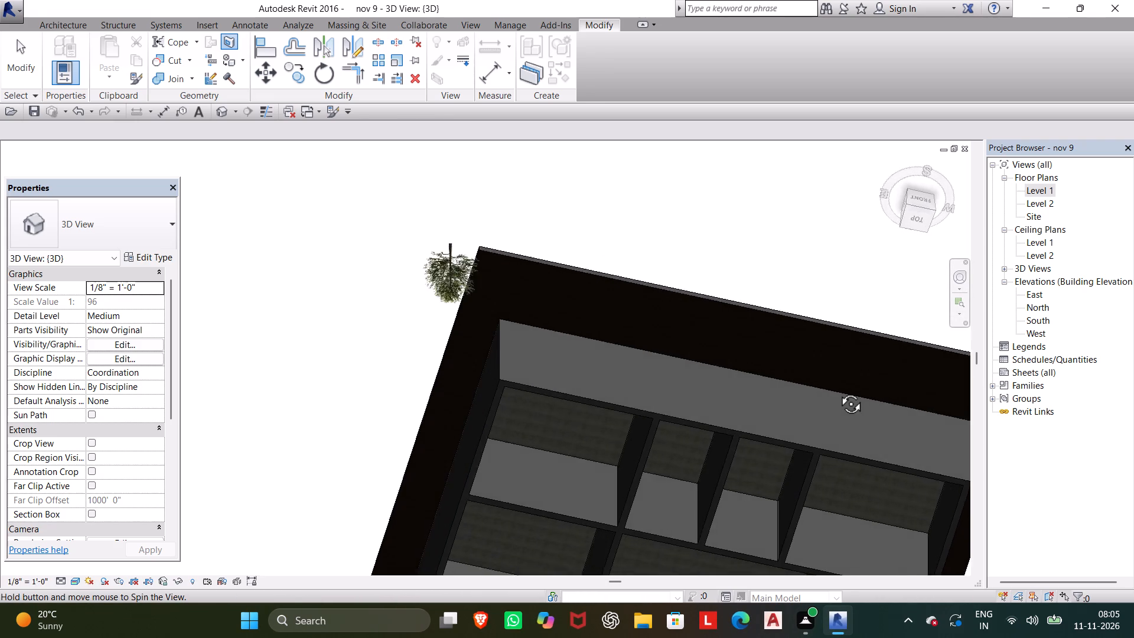
middle_click_drag(838, 390, 956, 438)
middle_click_drag(867, 425, 830, 414)
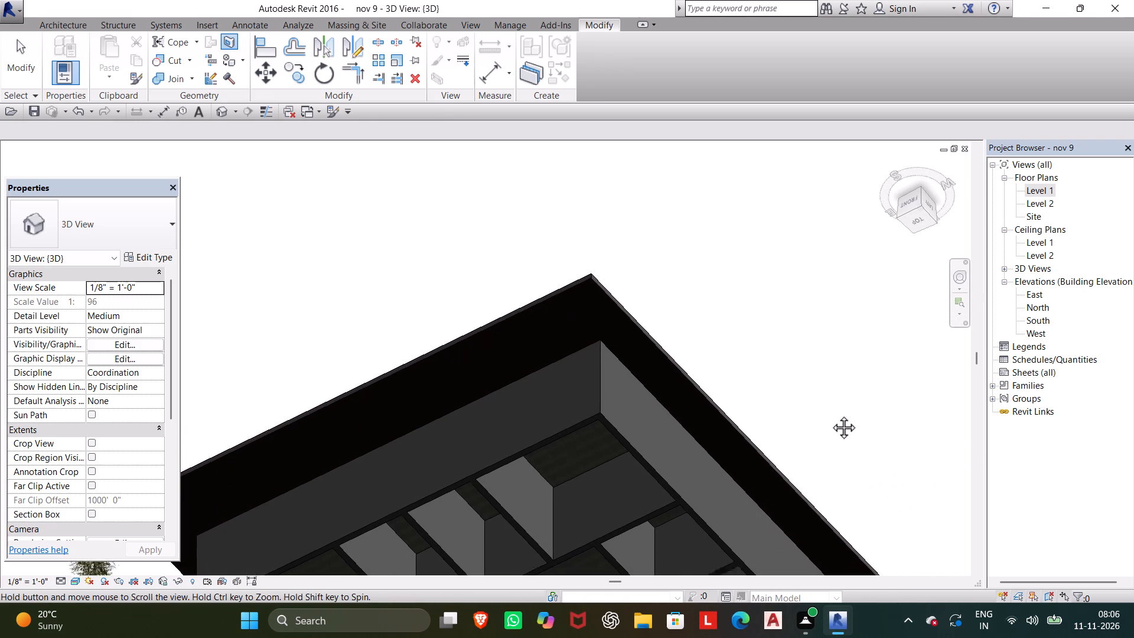
middle_click_drag(830, 414, 693, 253)
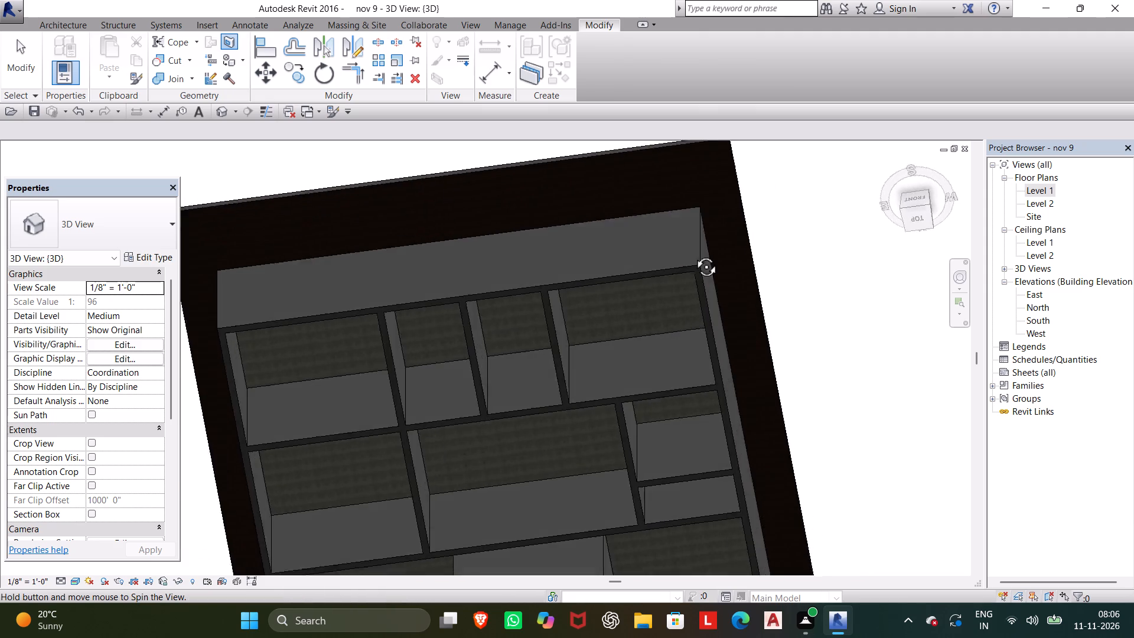
middle_click_drag(693, 253, 696, 298)
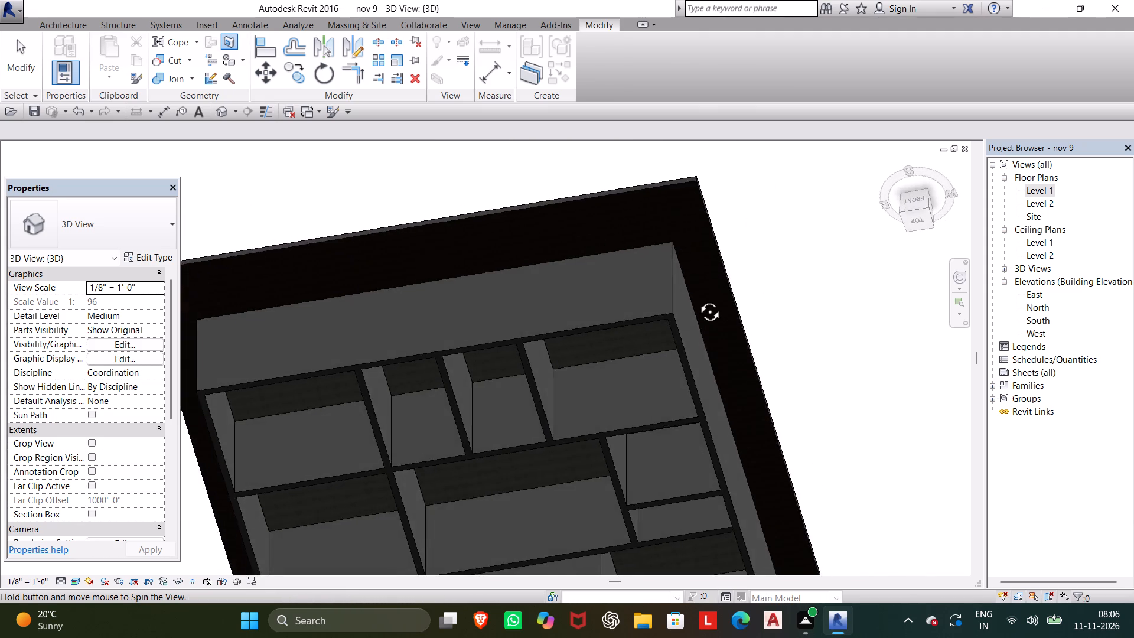
middle_click_drag(696, 298, 712, 366)
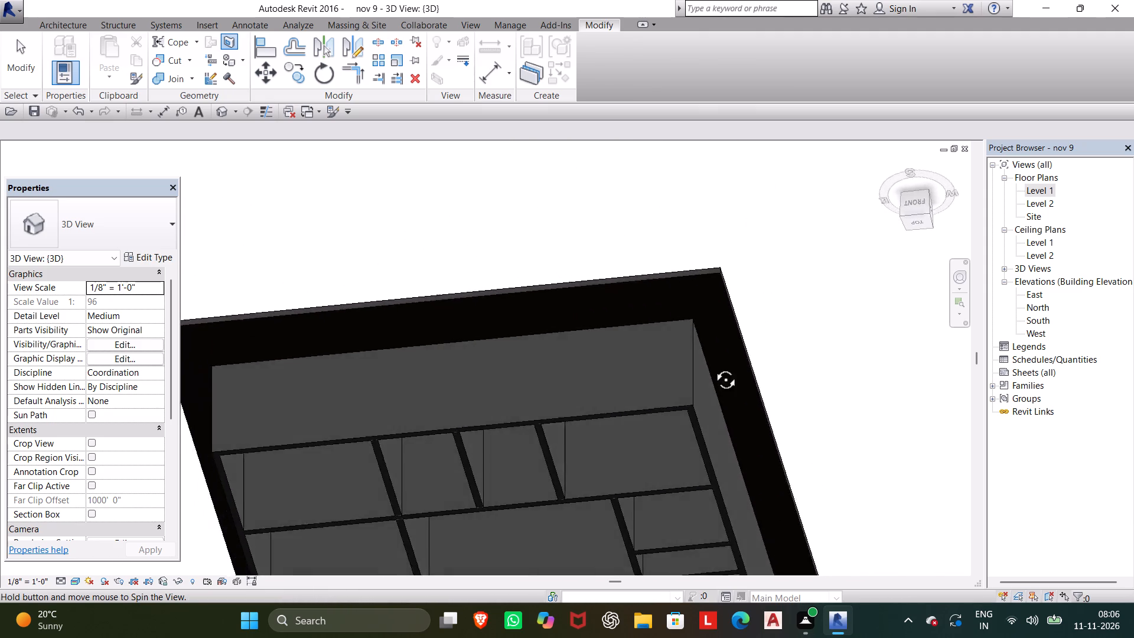
middle_click_drag(712, 366, 737, 439)
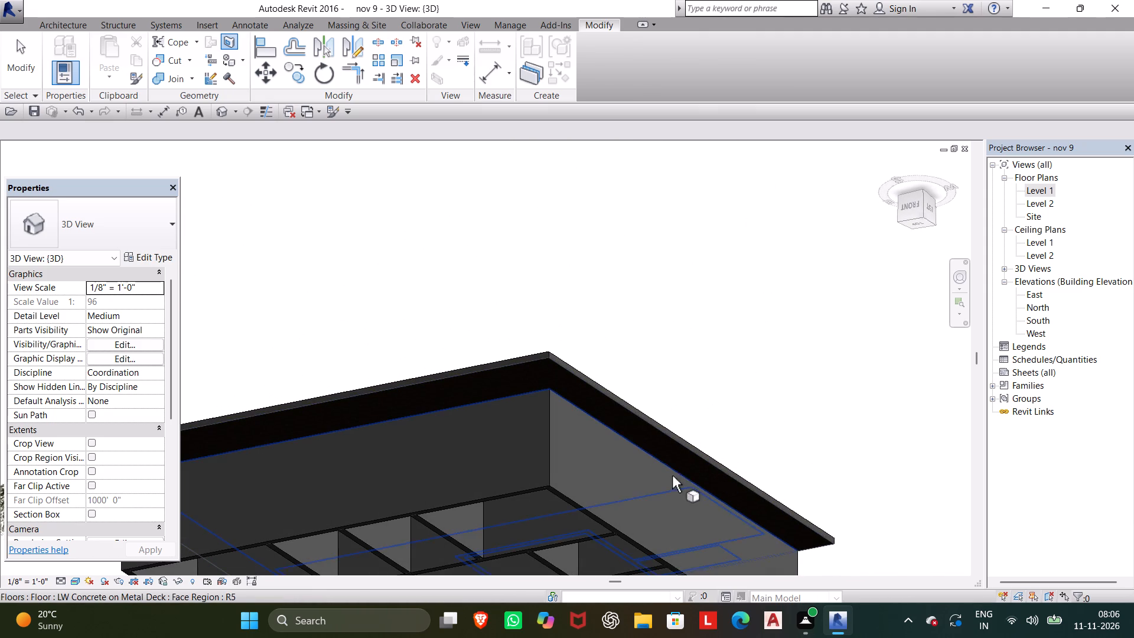
left_click(628, 438)
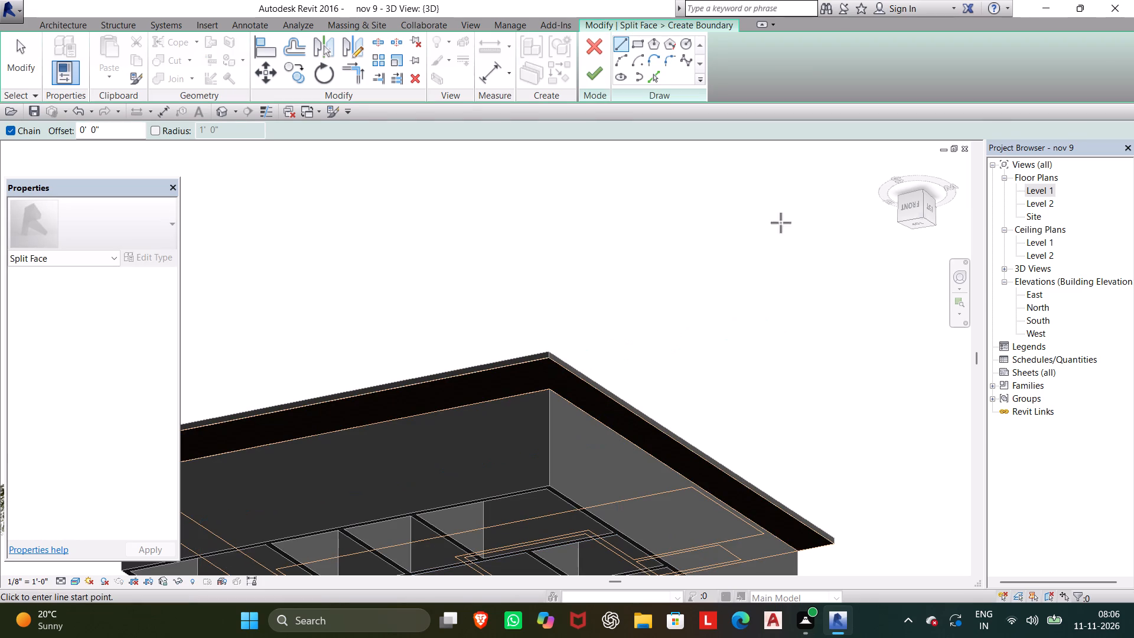
Sketch a rectangular split boundary over the southwest corner room, from the outer southwest wall corner towards the room's inner northeast corner.
scroll(571, 344, "up", 4)
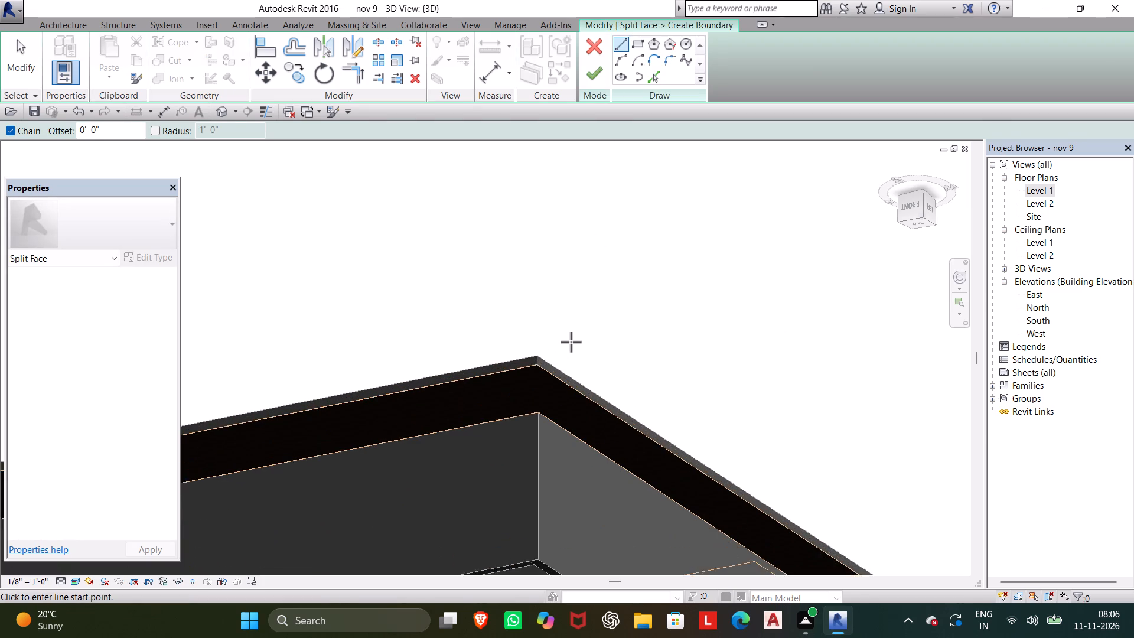
scroll(571, 339, "down", 9)
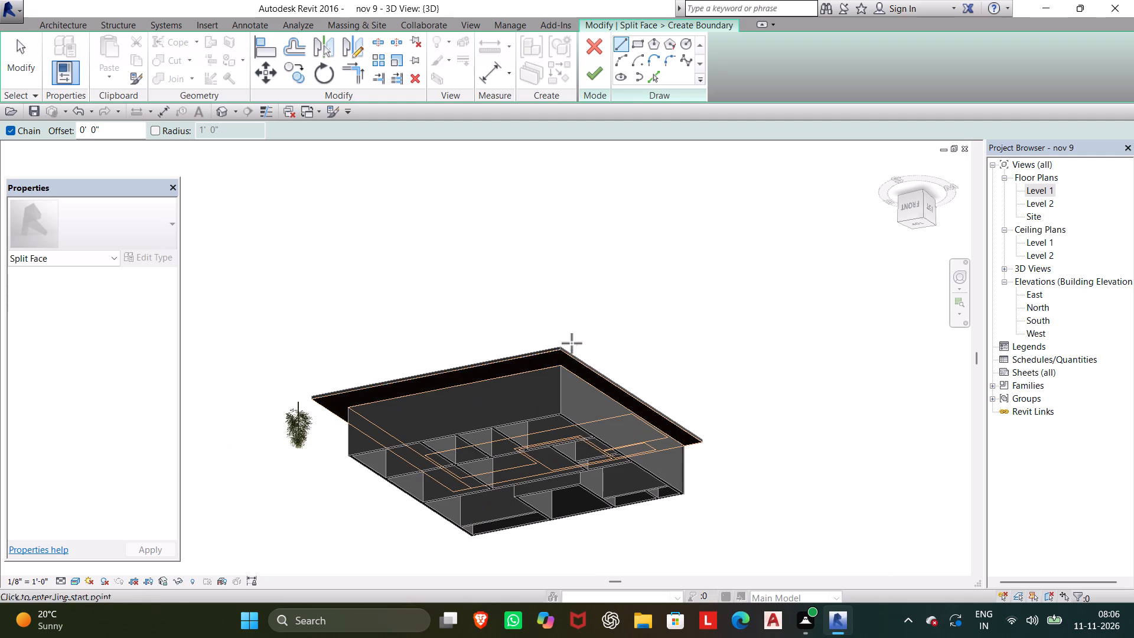
middle_click_drag(572, 343, 617, 63, "shift")
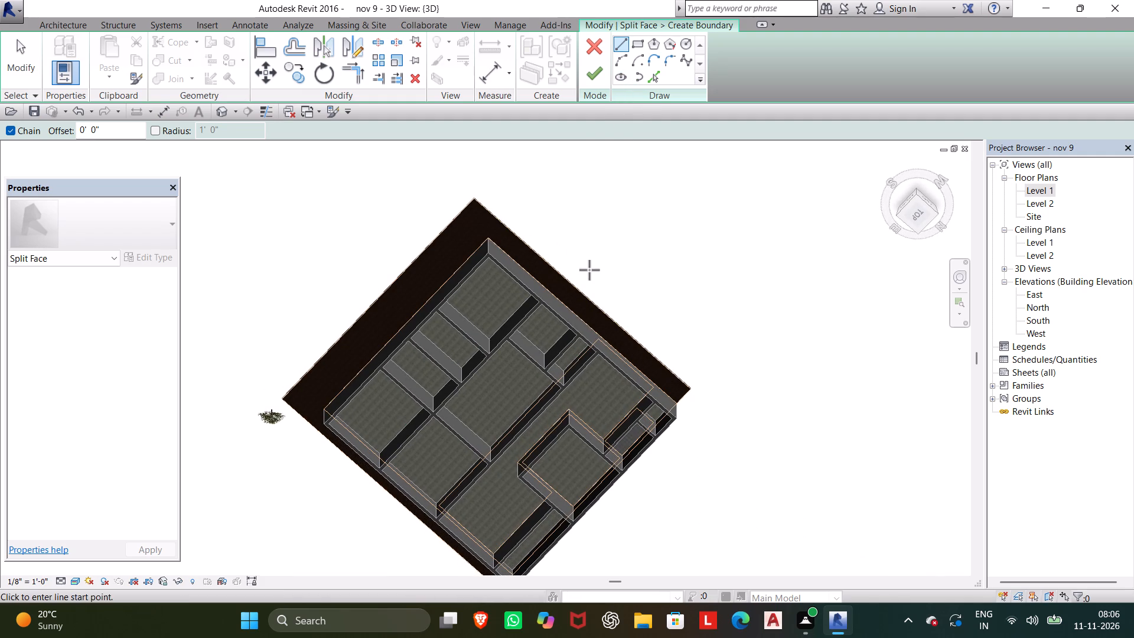
middle_click_drag(679, 433, 781, 392)
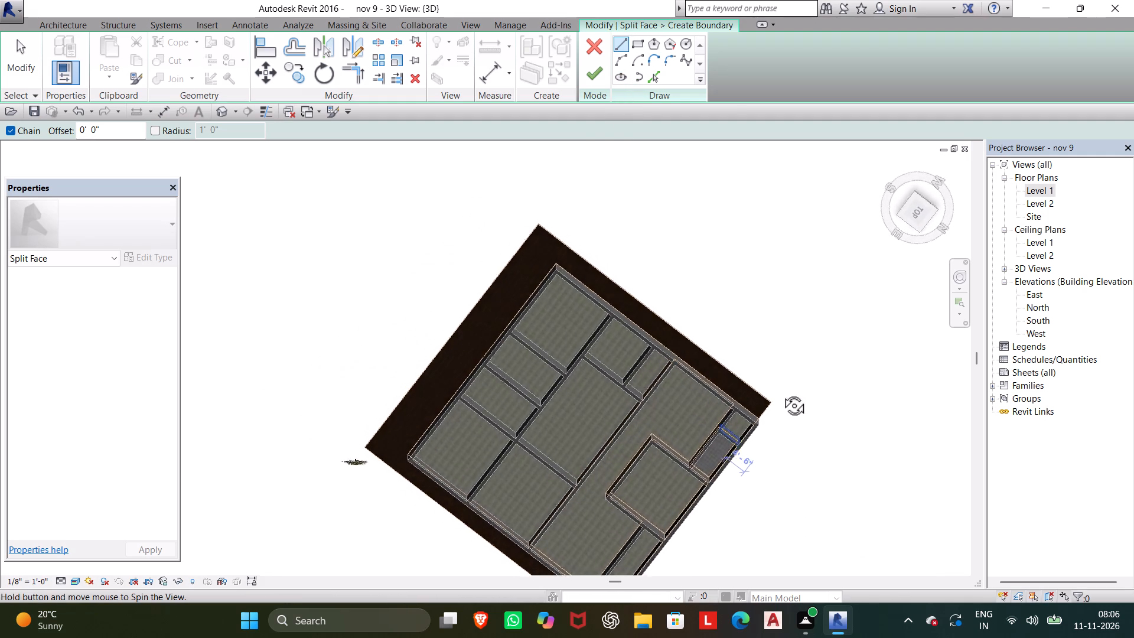
middle_click_drag(781, 392, 811, 260)
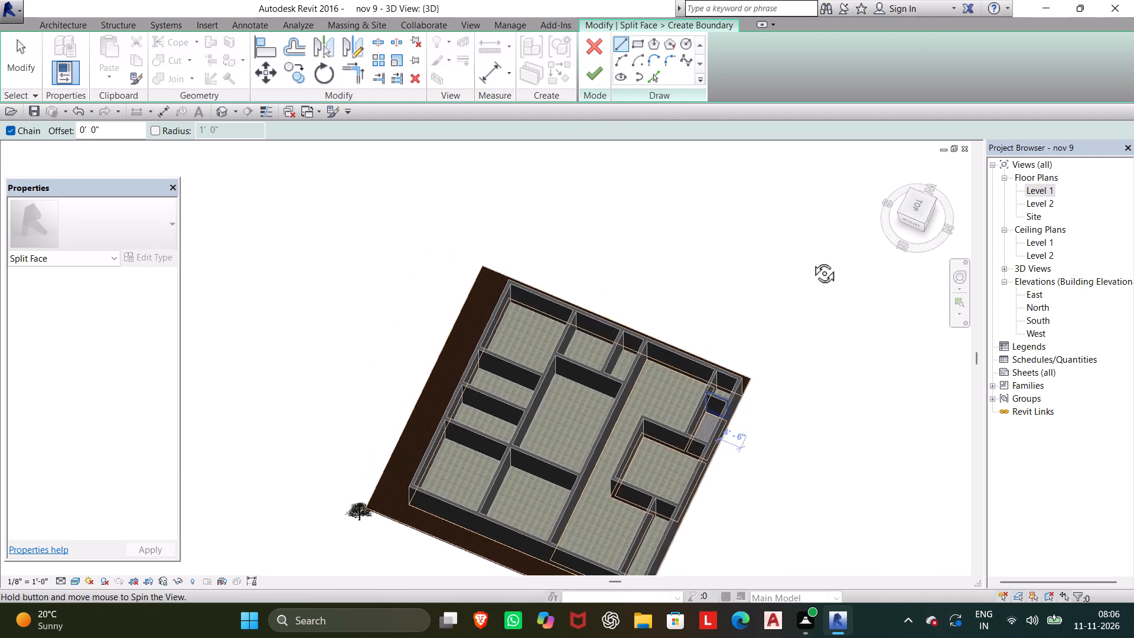
middle_click_drag(811, 260, 866, 275)
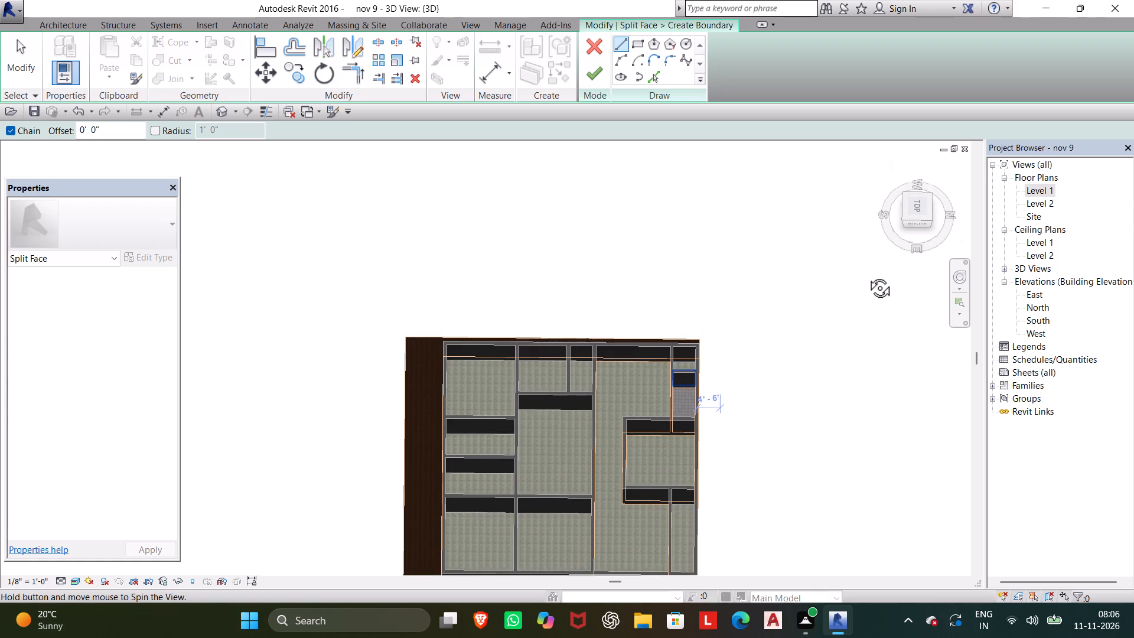
middle_click_drag(866, 275, 895, 280)
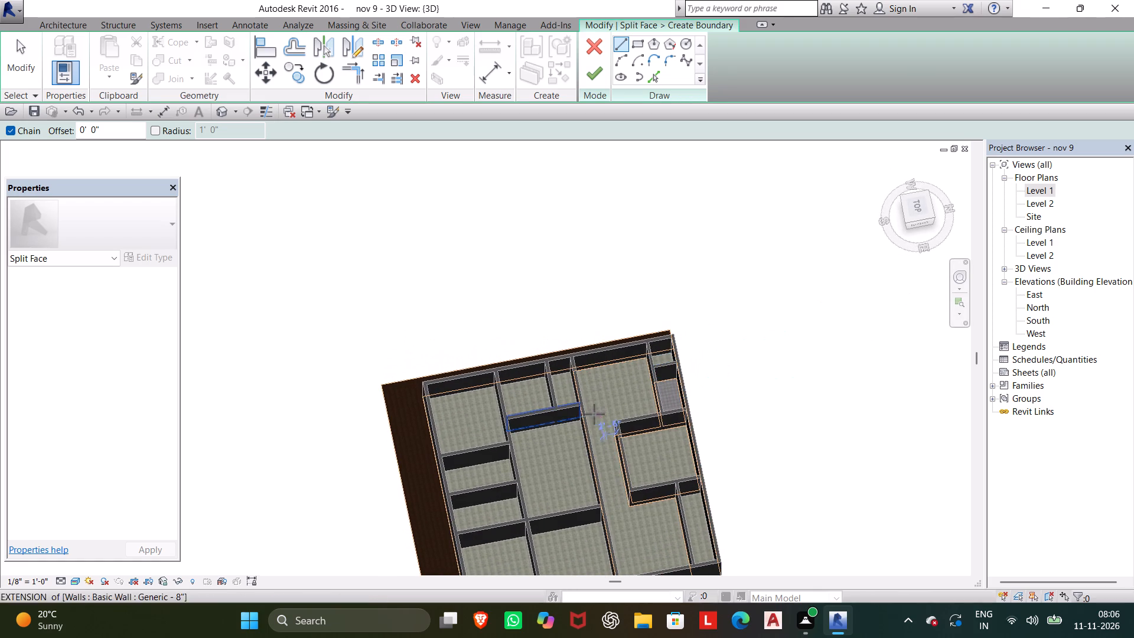
scroll(499, 417, "up", 8)
middle_click_drag(465, 387, 546, 299)
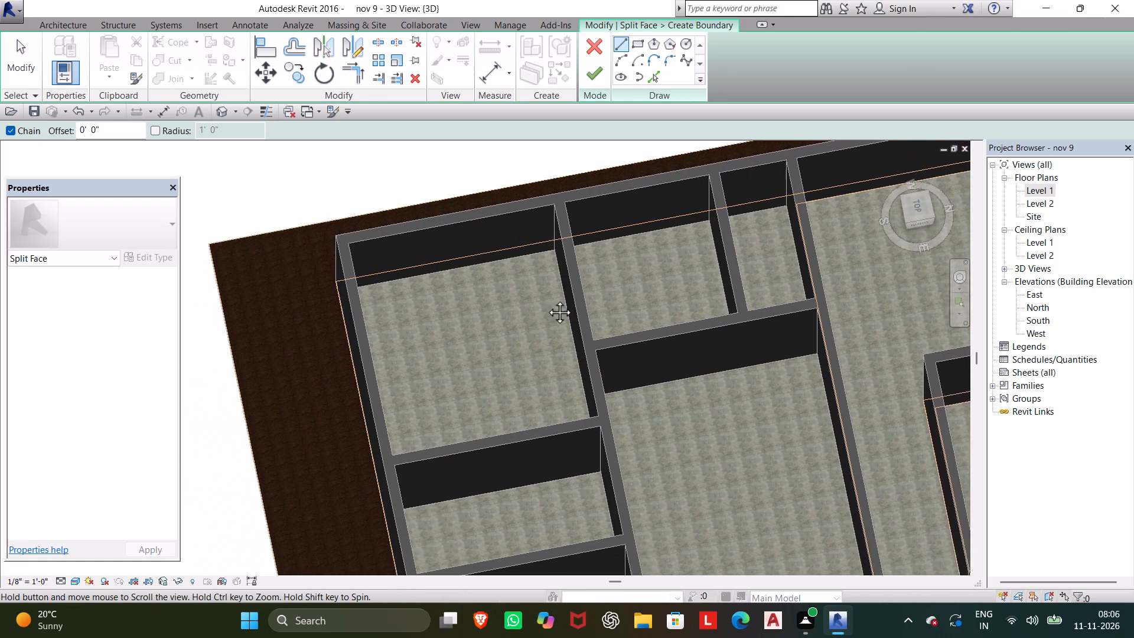
middle_click_drag(546, 299, 557, 274)
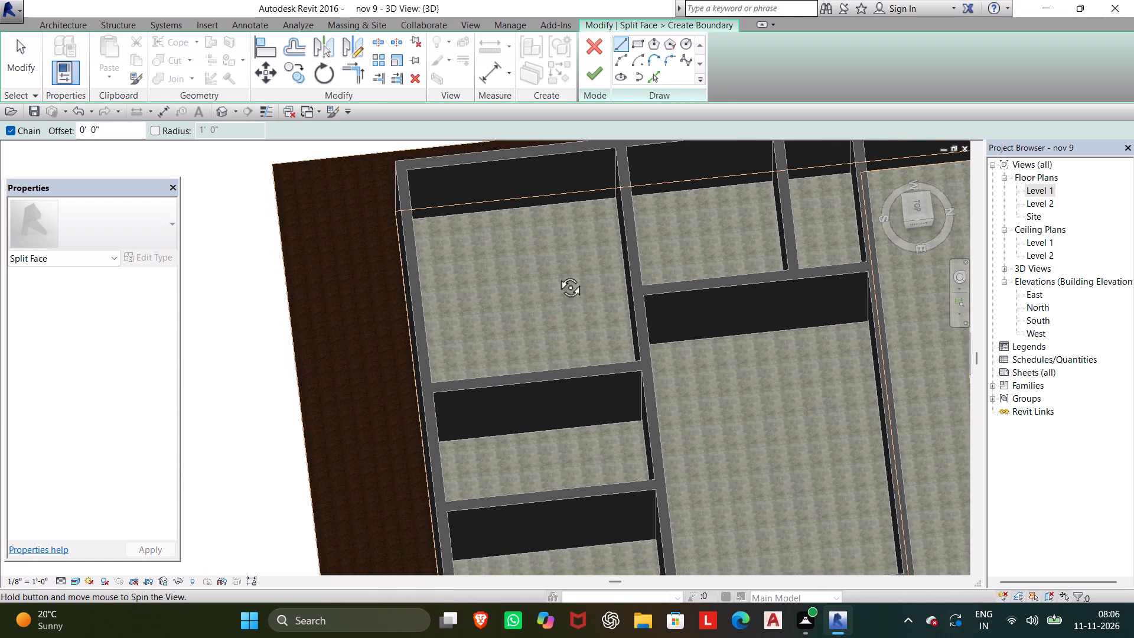
middle_click_drag(557, 274, 559, 281)
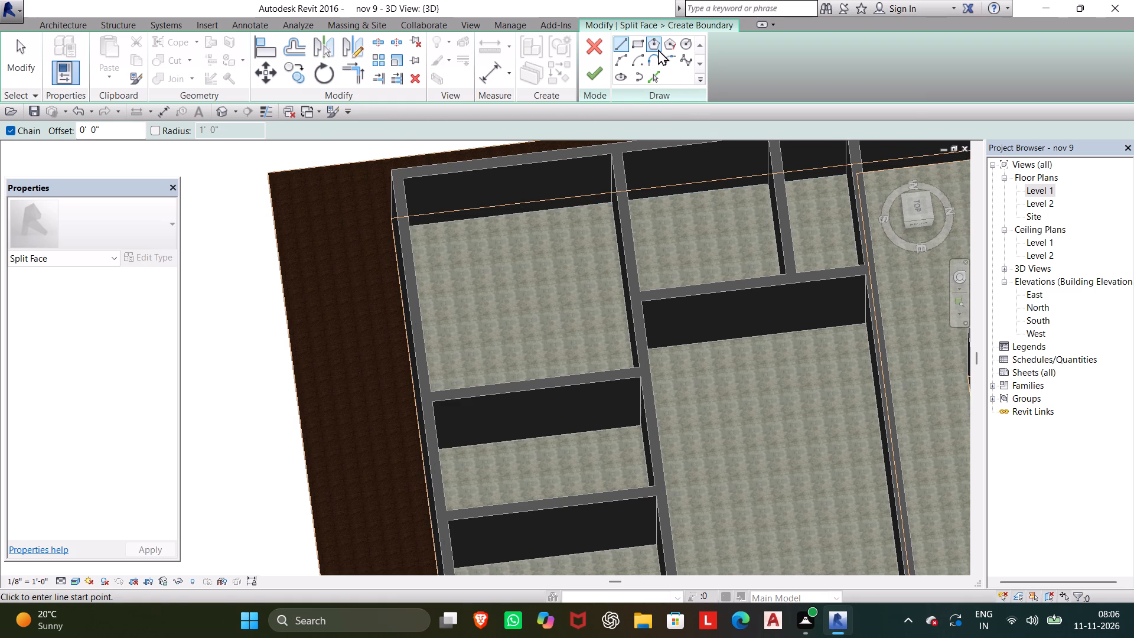
left_click(639, 46)
scroll(385, 228, "up", 9)
left_click(404, 197)
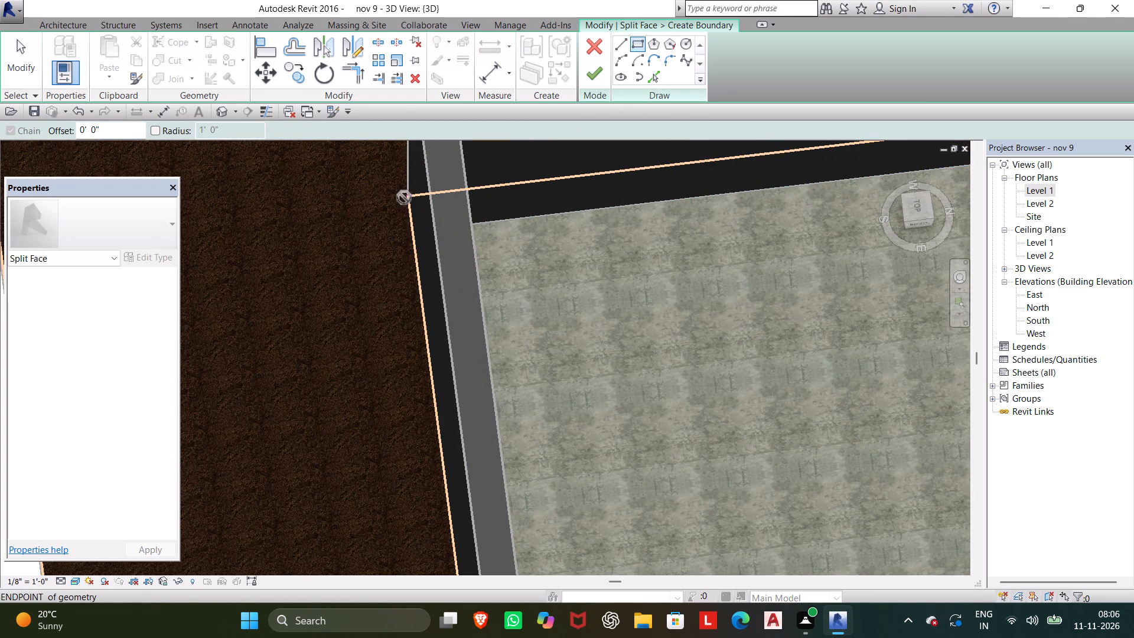
scroll(589, 324, "down", 5)
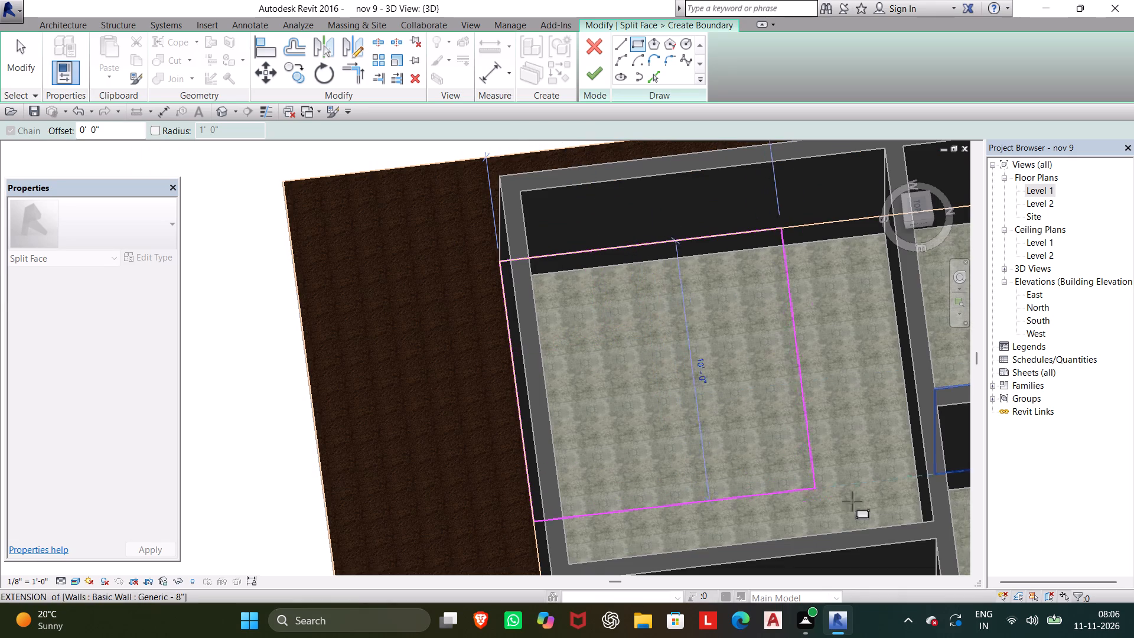
scroll(923, 522, "up", 6)
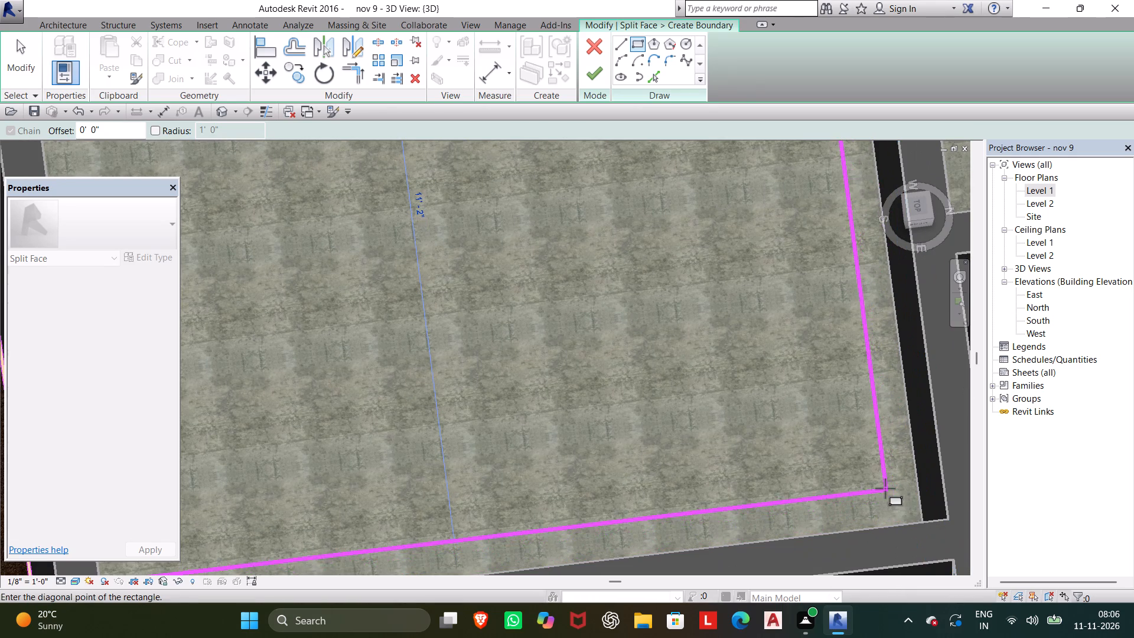
middle_click_drag(887, 505, 901, 543, "shift")
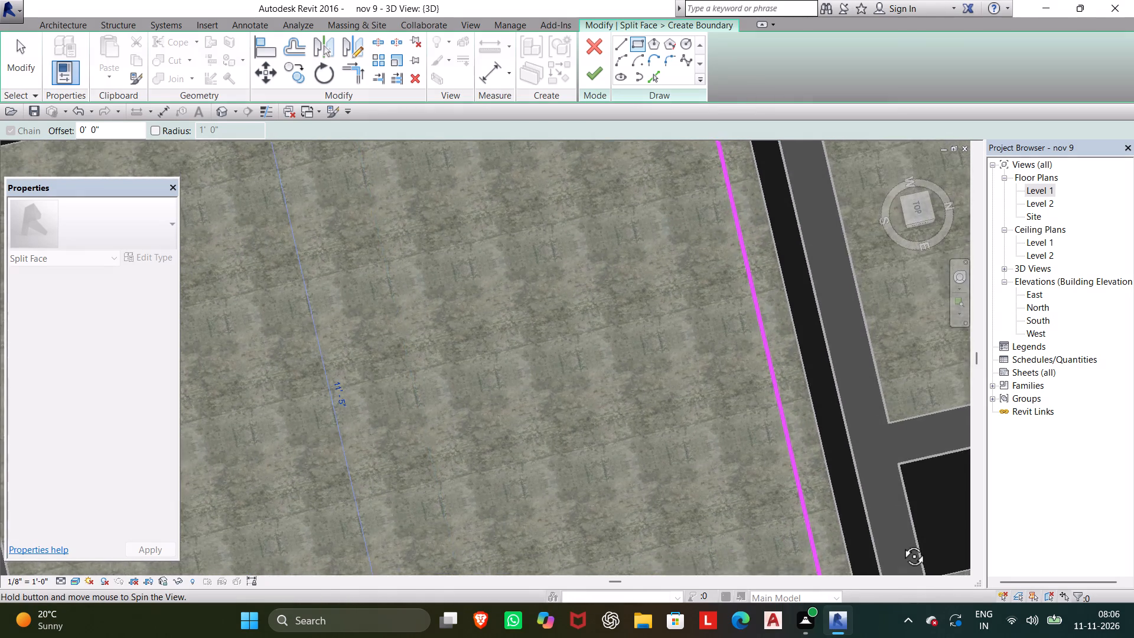
middle_click_drag(901, 543, 871, 635, "shift")
scroll(835, 493, "down", 1)
middle_click_drag(835, 490, 623, 400)
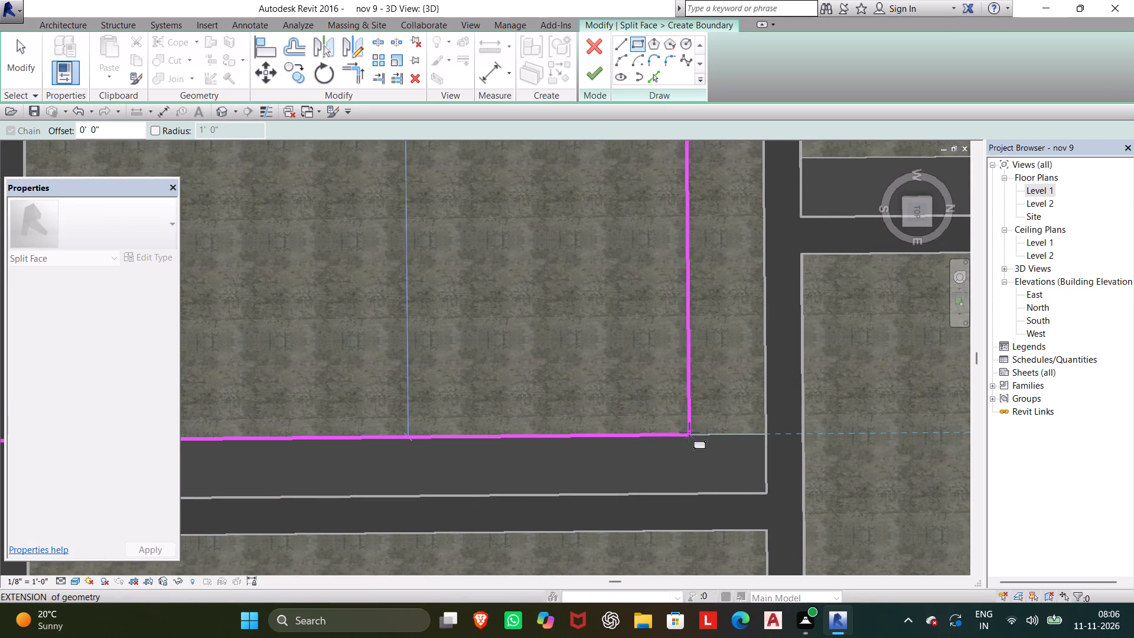
middle_click_drag(690, 432, 715, 452)
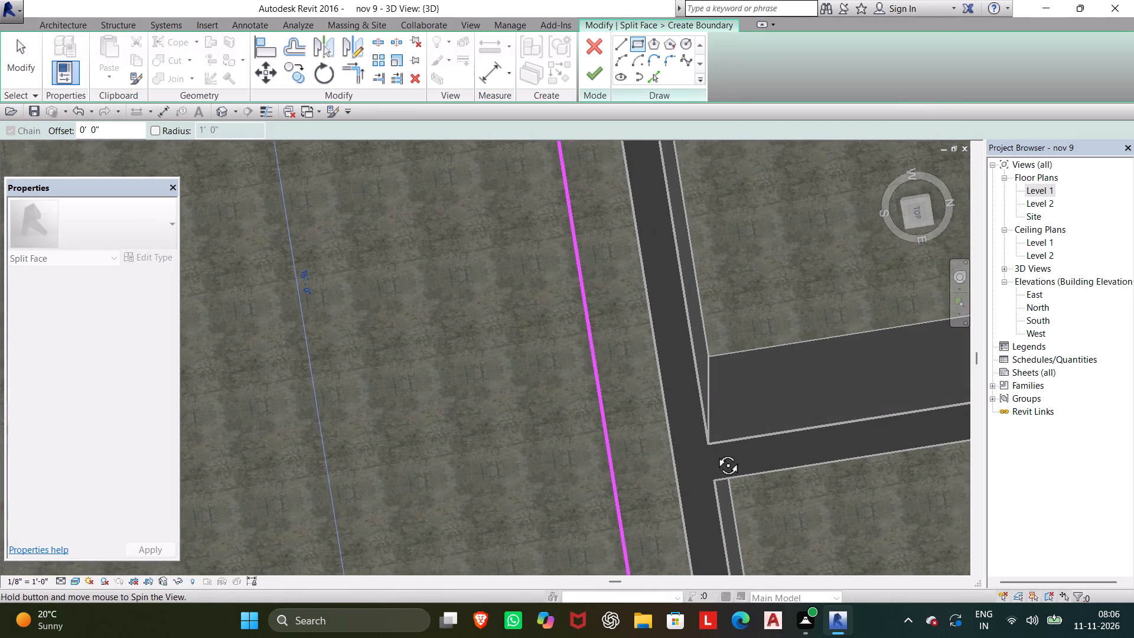
middle_click_drag(715, 452, 730, 473)
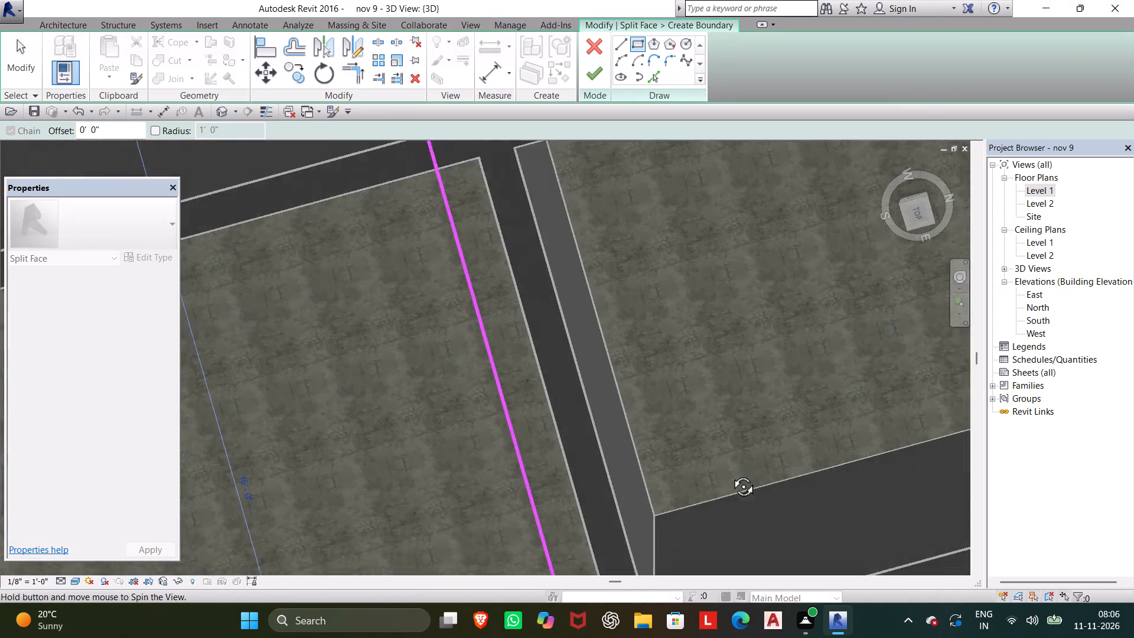
middle_click_drag(730, 473, 704, 554)
scroll(698, 543, "down", 1)
middle_click_drag(698, 543, 741, 437)
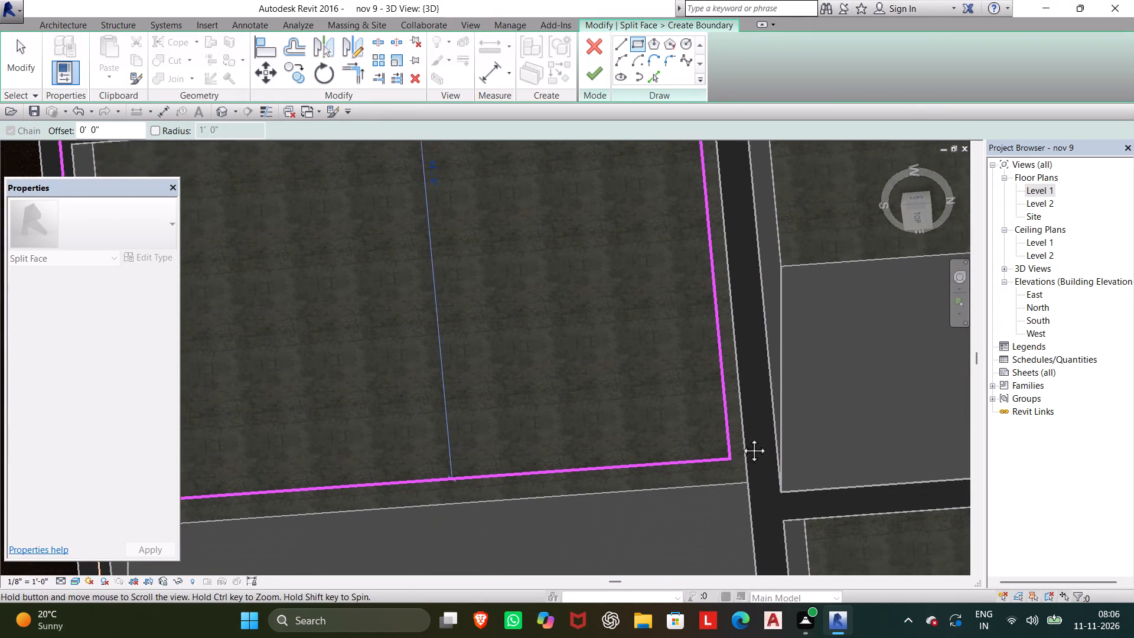
middle_click_drag(741, 437, 755, 437)
middle_click_drag(750, 452, 752, 454)
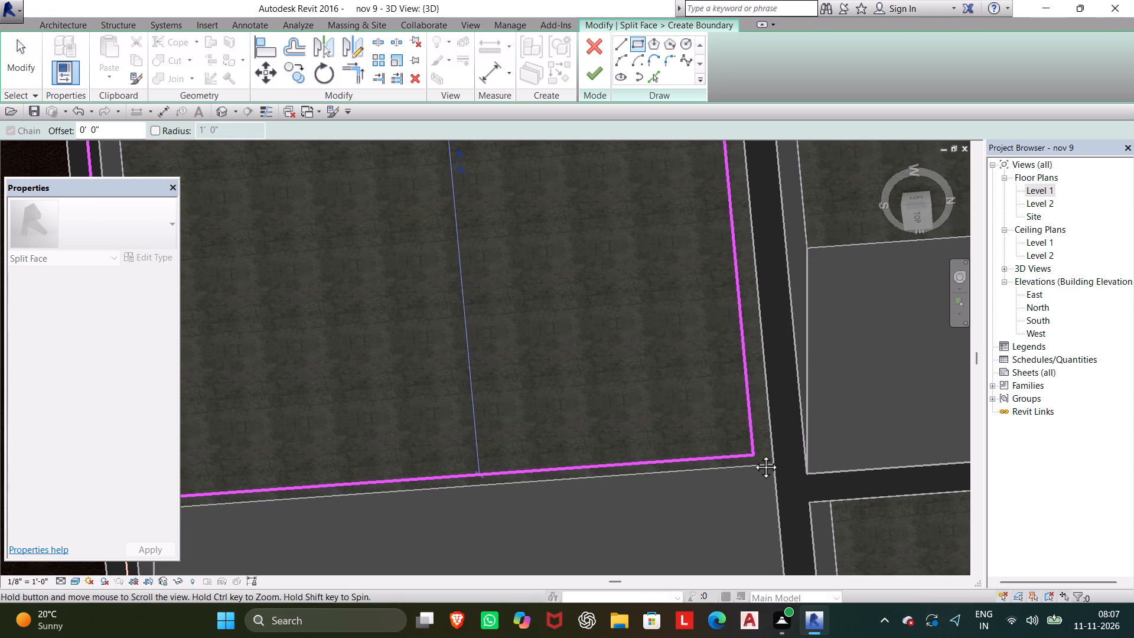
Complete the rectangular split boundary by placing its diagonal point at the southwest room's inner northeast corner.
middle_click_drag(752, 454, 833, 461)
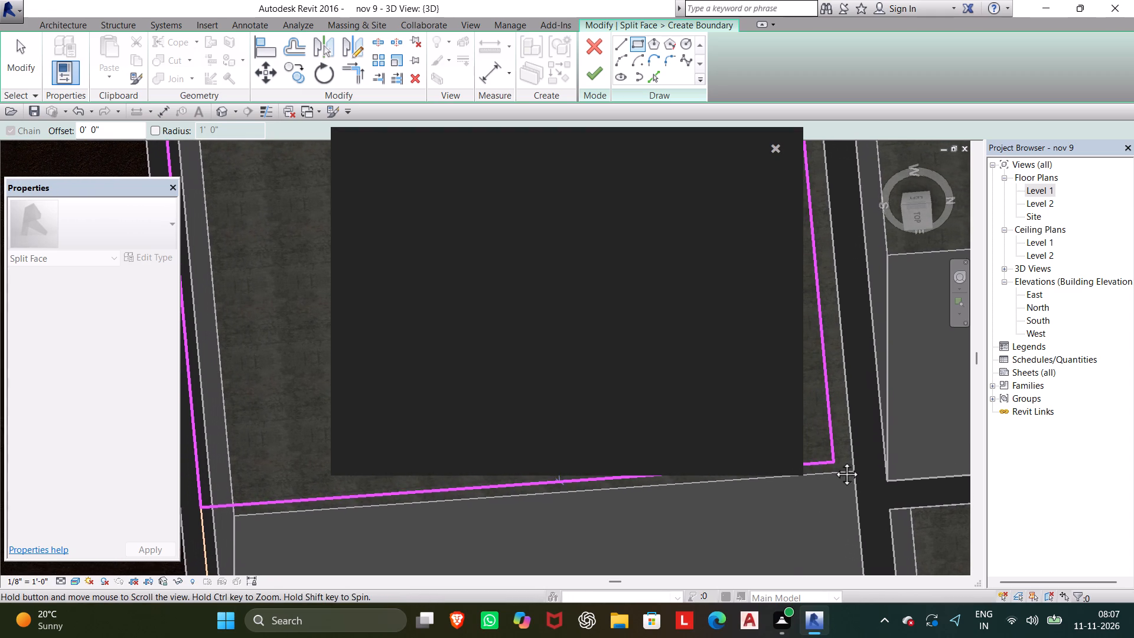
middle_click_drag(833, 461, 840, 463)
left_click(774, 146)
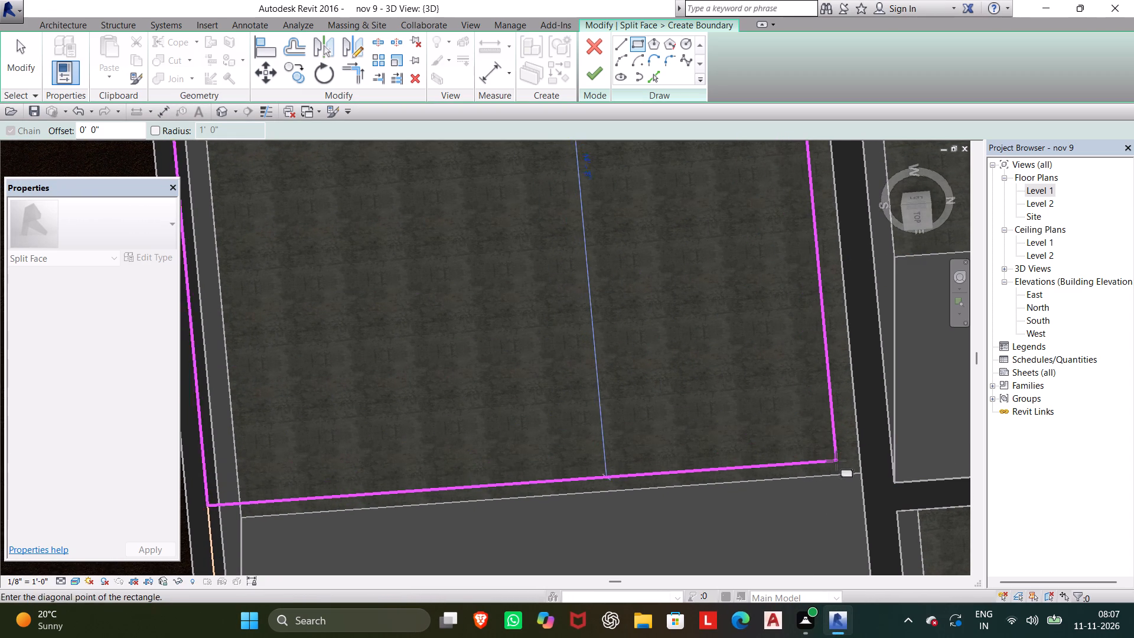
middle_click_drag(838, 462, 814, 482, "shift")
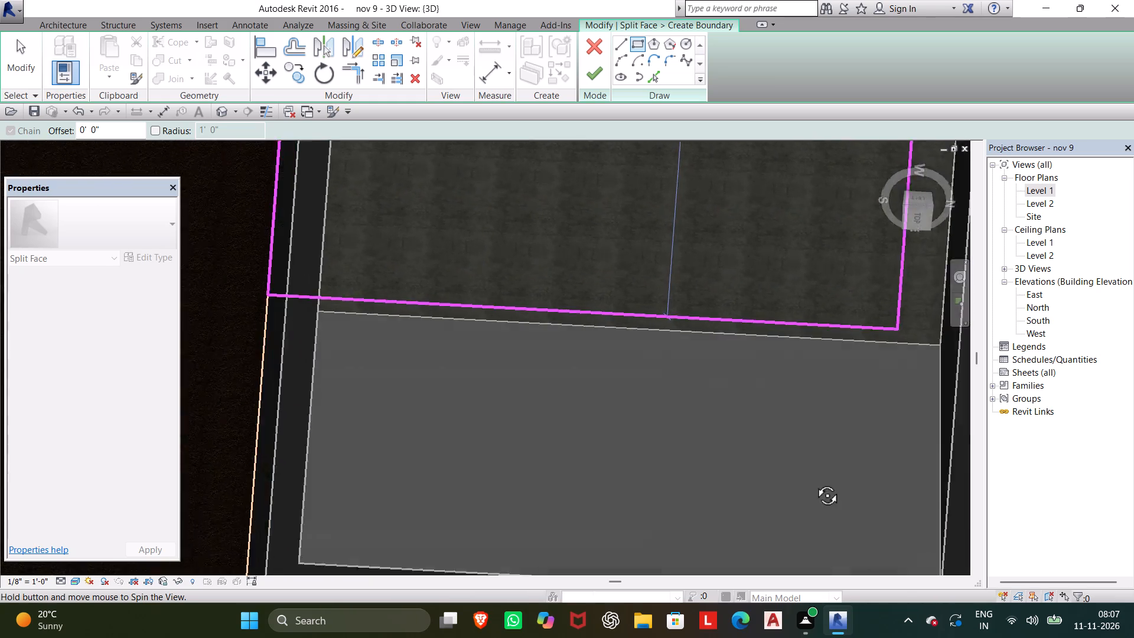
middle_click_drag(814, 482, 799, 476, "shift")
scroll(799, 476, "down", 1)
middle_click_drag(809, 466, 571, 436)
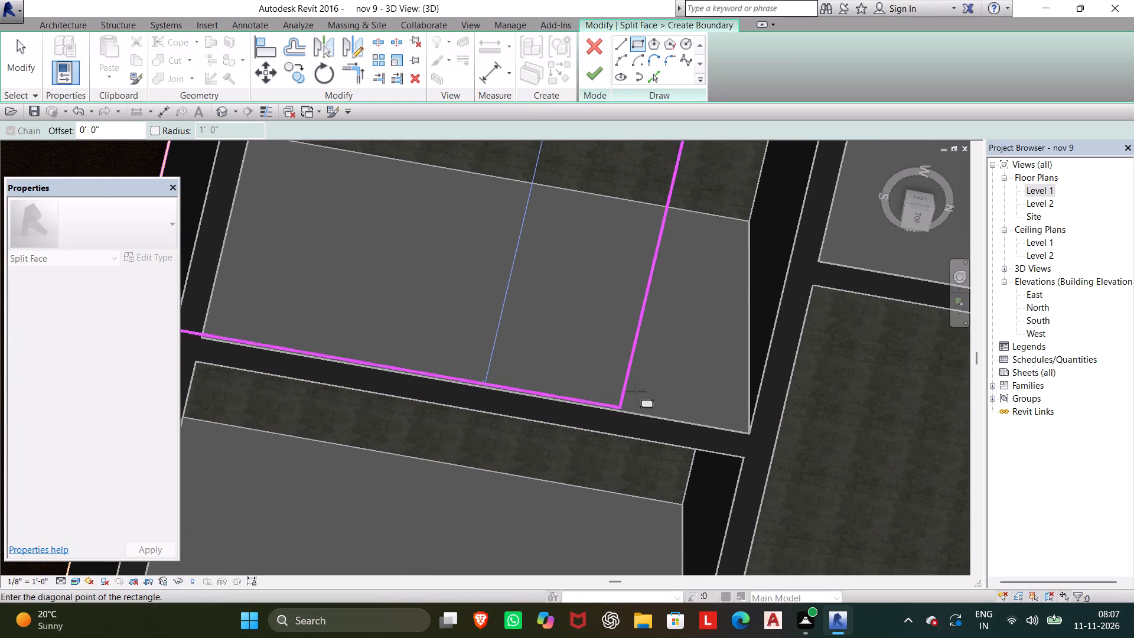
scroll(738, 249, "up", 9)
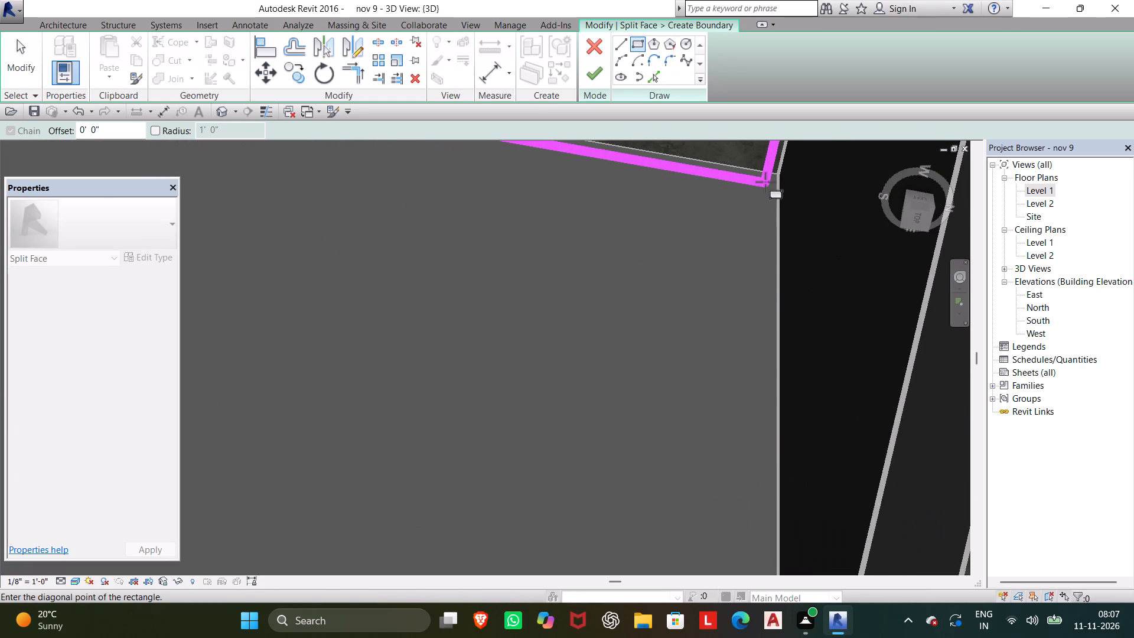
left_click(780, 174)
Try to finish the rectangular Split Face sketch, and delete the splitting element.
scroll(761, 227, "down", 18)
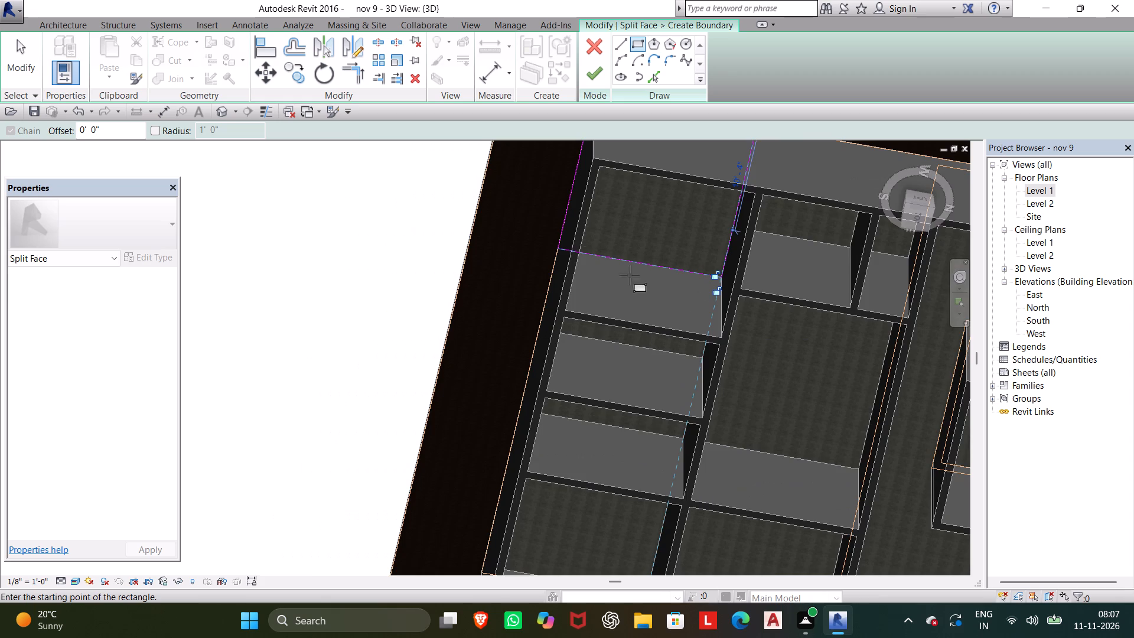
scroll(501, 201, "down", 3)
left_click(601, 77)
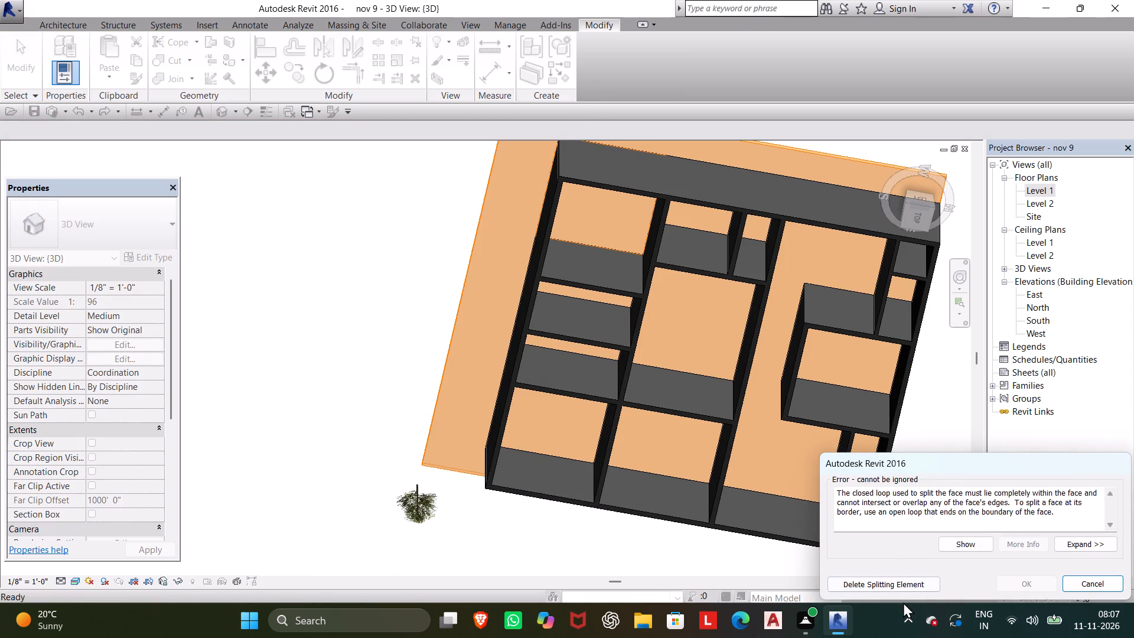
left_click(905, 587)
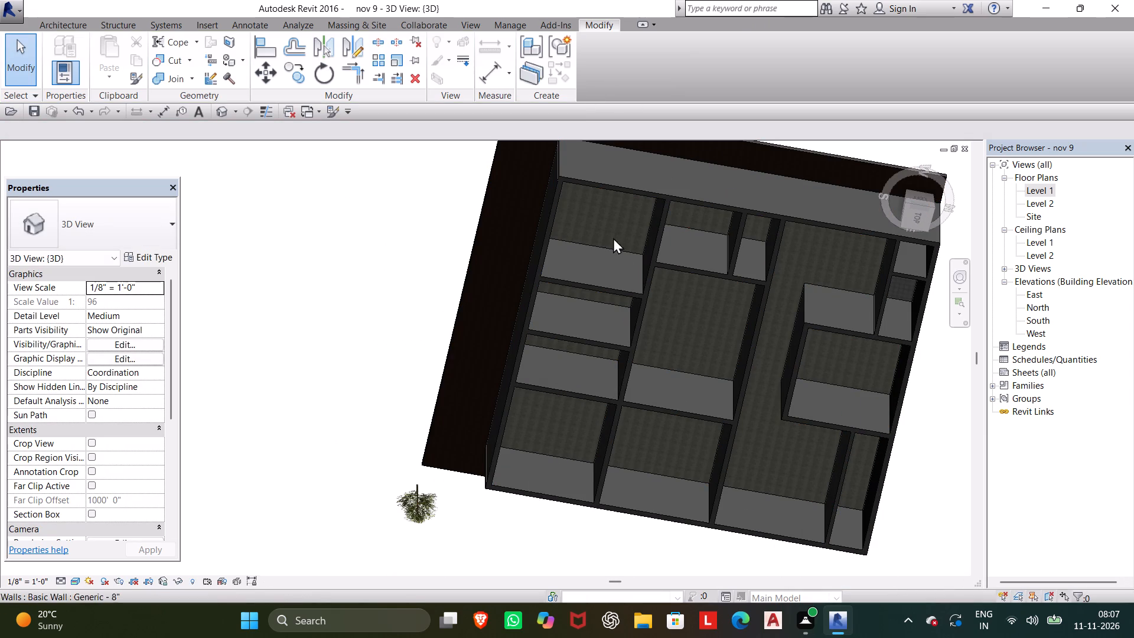
Start a new Split Face boundary on the remaining floor region and pick the southwest room's inner west wall line.
middle_click_drag(614, 221, 612, 357)
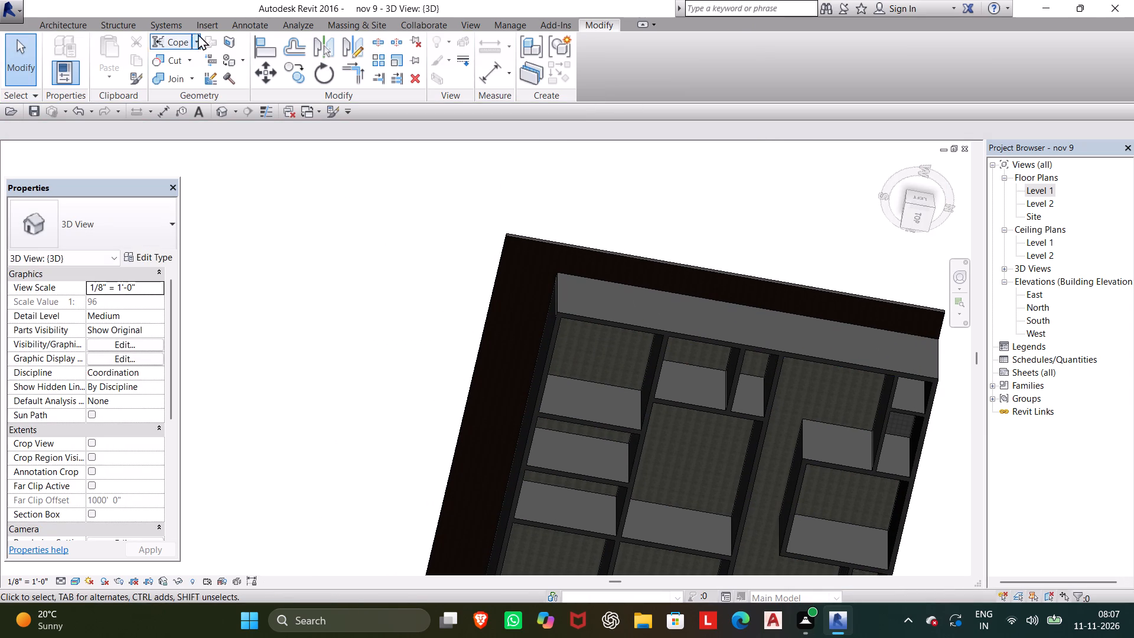
left_click(237, 42)
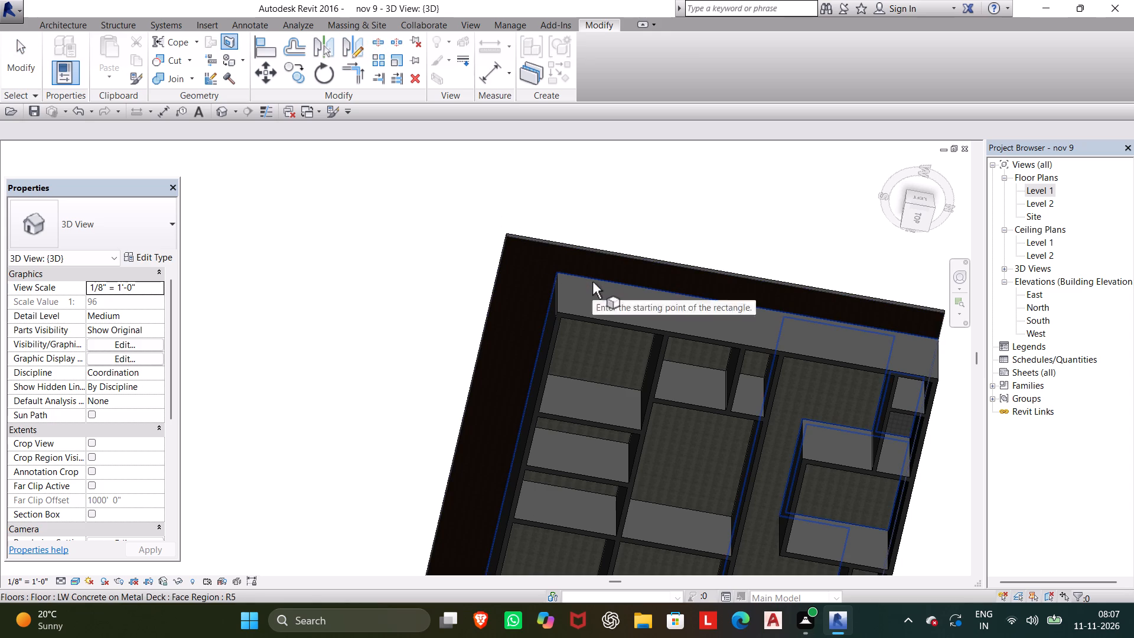
left_click(592, 282)
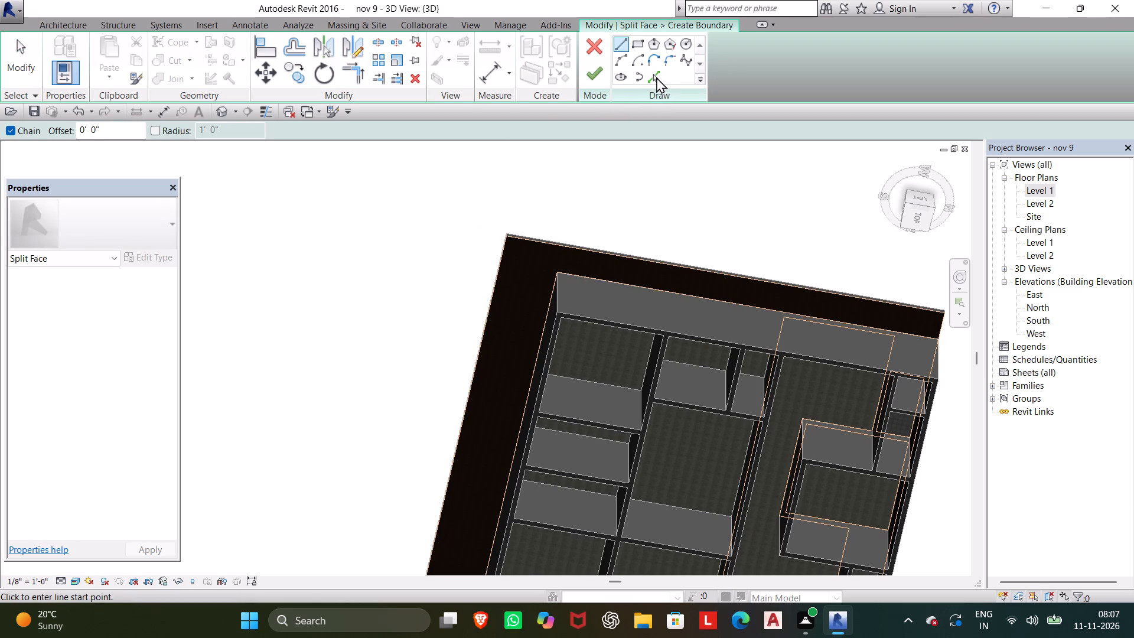
left_click(656, 77)
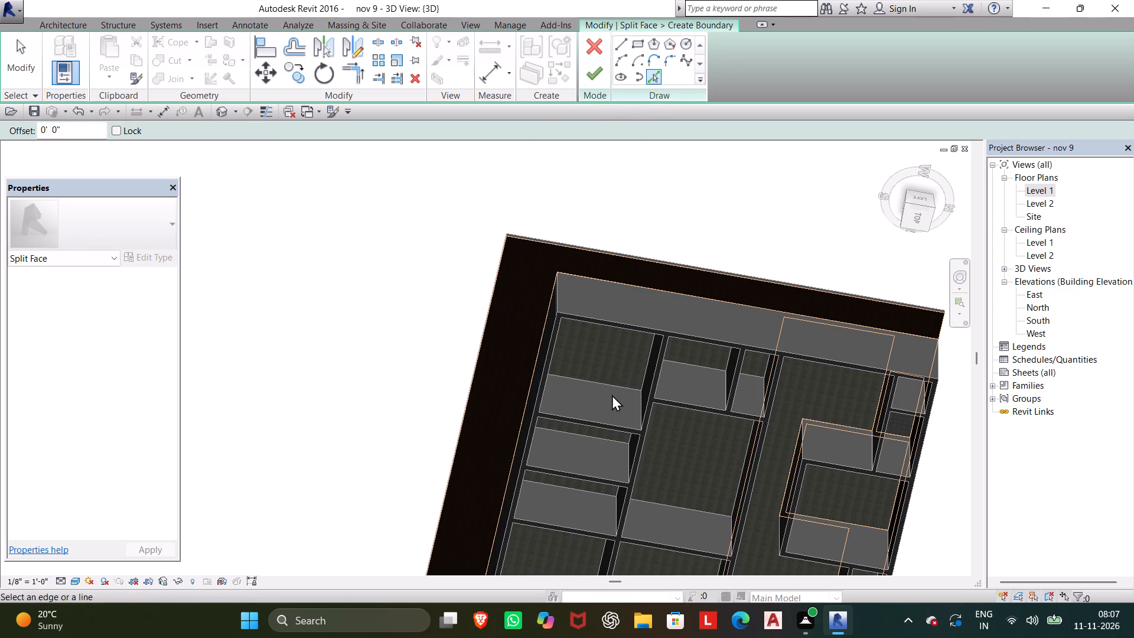
middle_click_drag(615, 386, 624, 151, "shift")
scroll(624, 151, "up", 1)
scroll(582, 290, "up", 5)
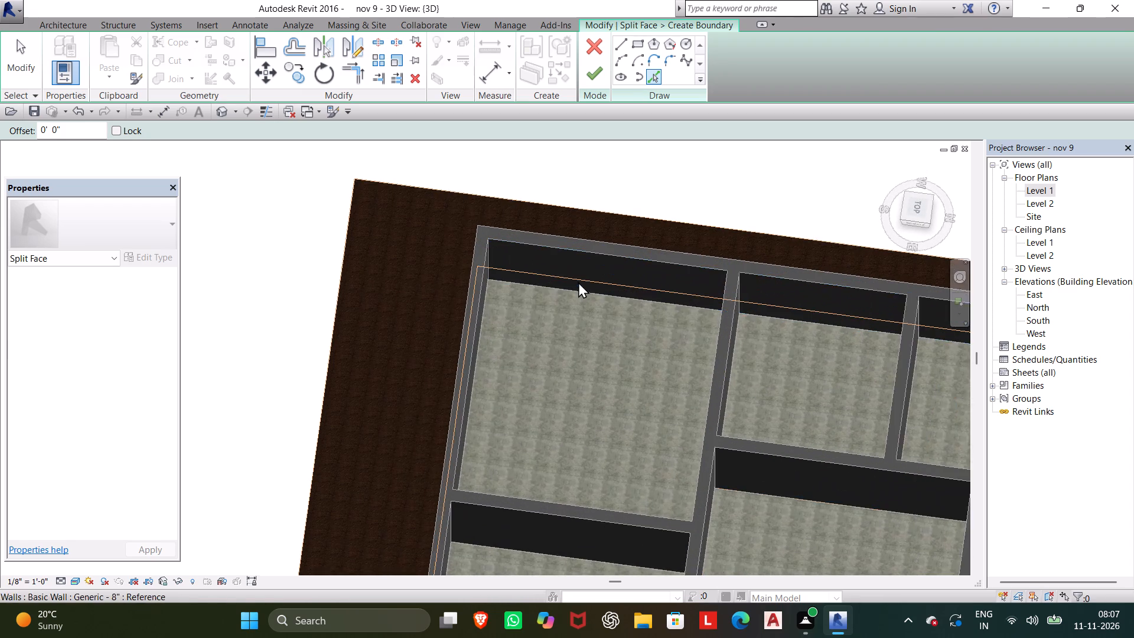
scroll(578, 281, "up", 1)
left_click(582, 292)
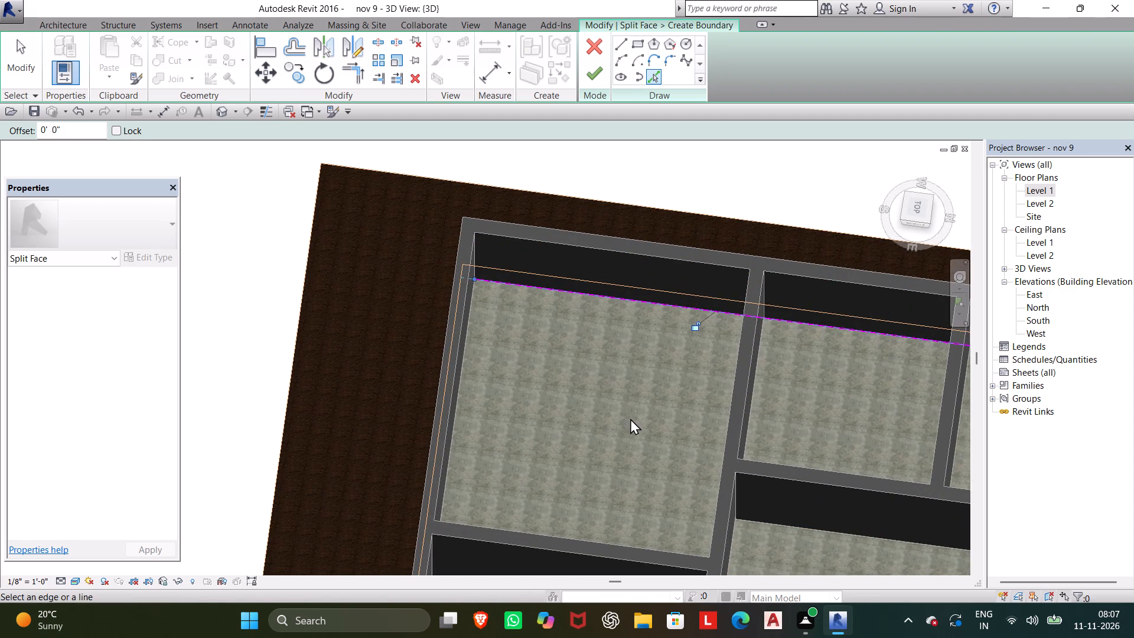
Pick the southwest room's inner north and east wall lines for the split boundary.
middle_click_drag(631, 422, 700, 420, "shift")
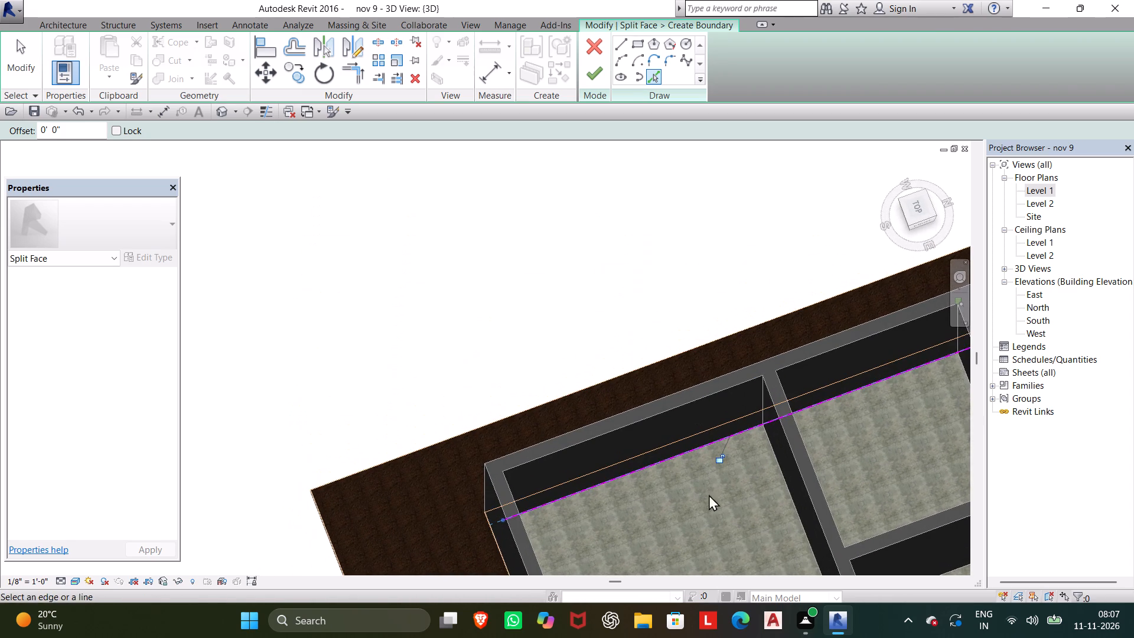
left_click(780, 465)
scroll(762, 469, "down", 2)
middle_click_drag(762, 469, 724, 330)
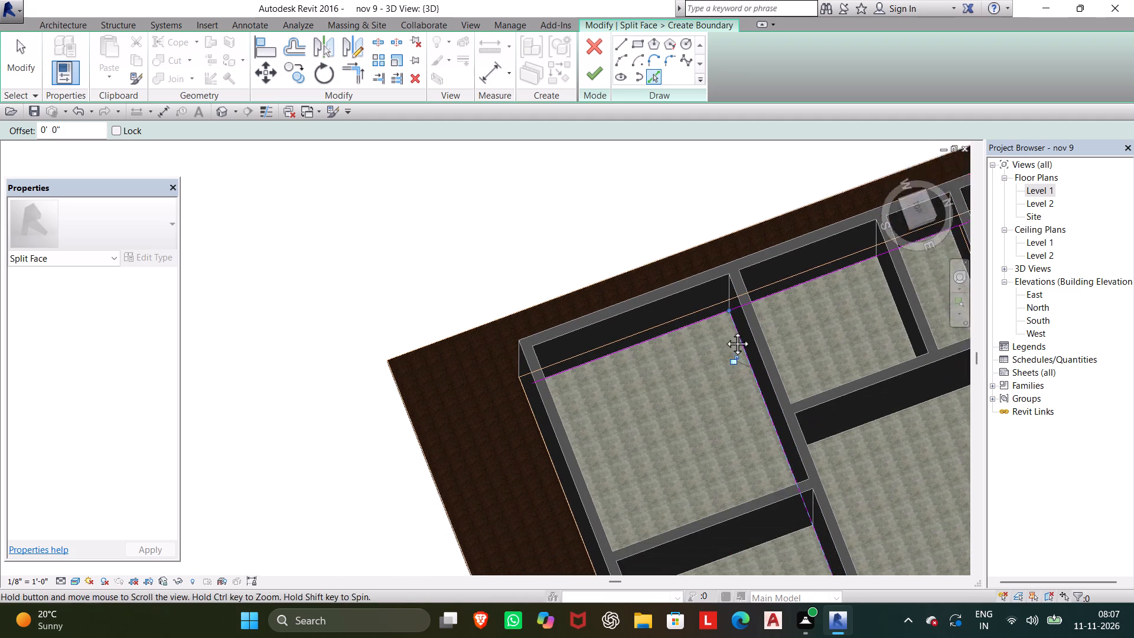
middle_click_drag(724, 330, 716, 298)
middle_click_drag(709, 444, 724, 515, "shift")
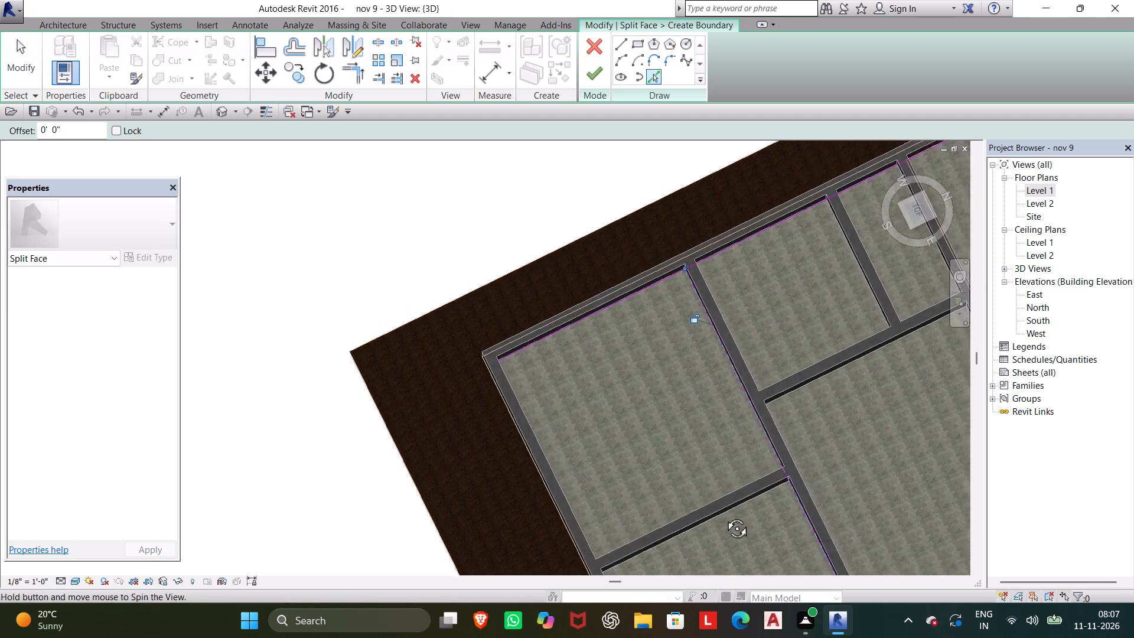
middle_click_drag(724, 515, 735, 561, "shift")
left_click(700, 520)
Pick the southwest room's north wall line once more and its inner south wall line for the split boundary.
scroll(703, 518, "down", 1)
middle_click_drag(703, 517, 709, 512)
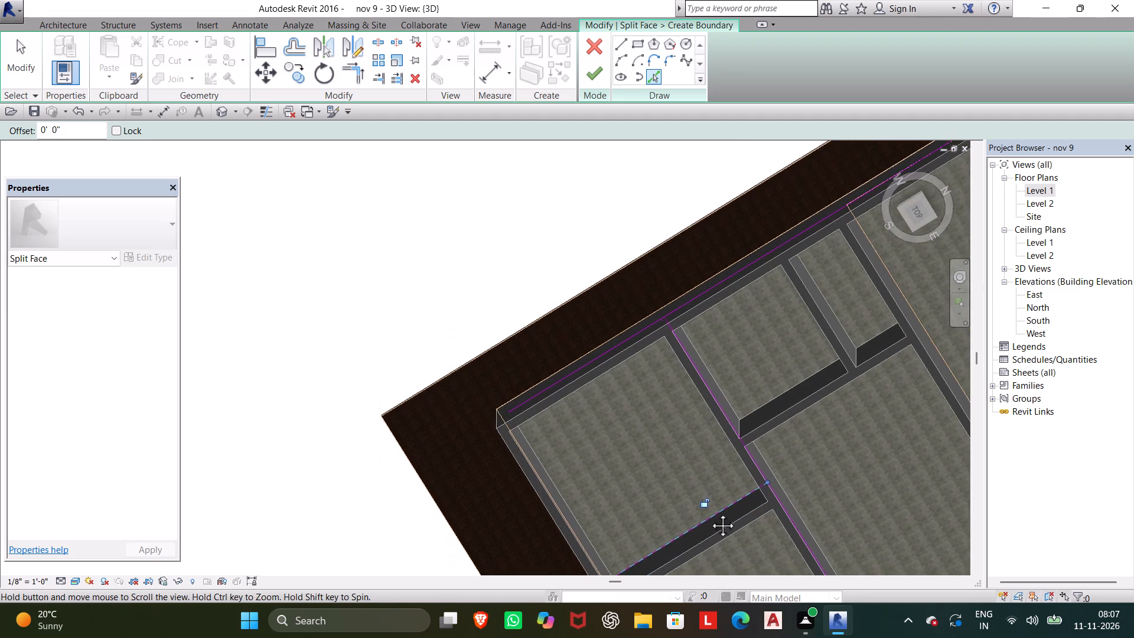
middle_click_drag(709, 512, 830, 310)
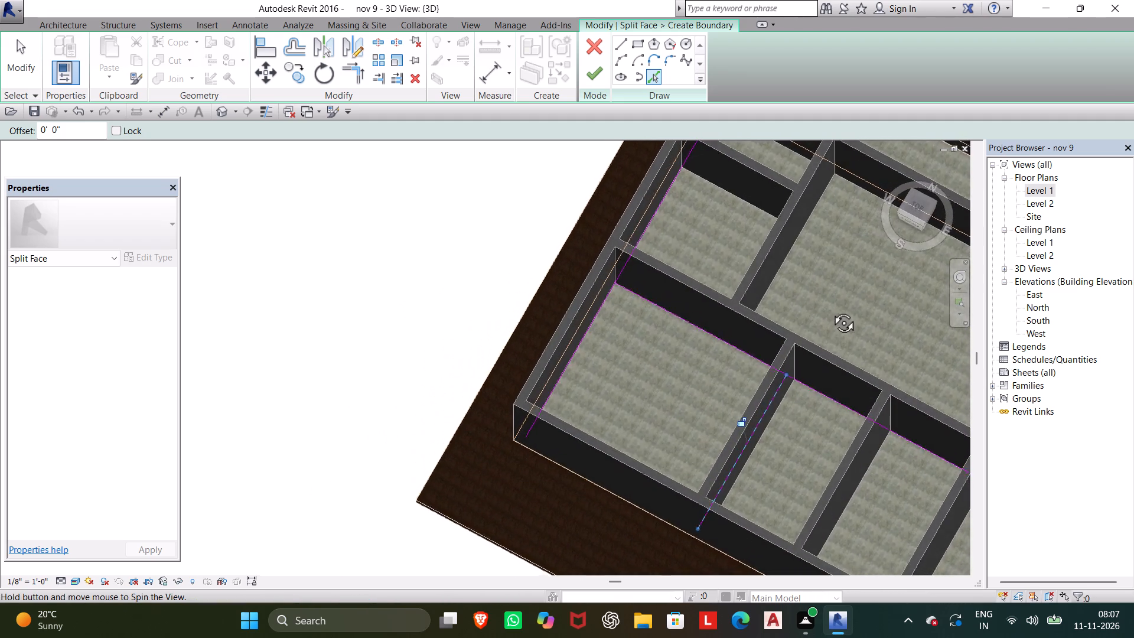
middle_click_drag(830, 310, 874, 216)
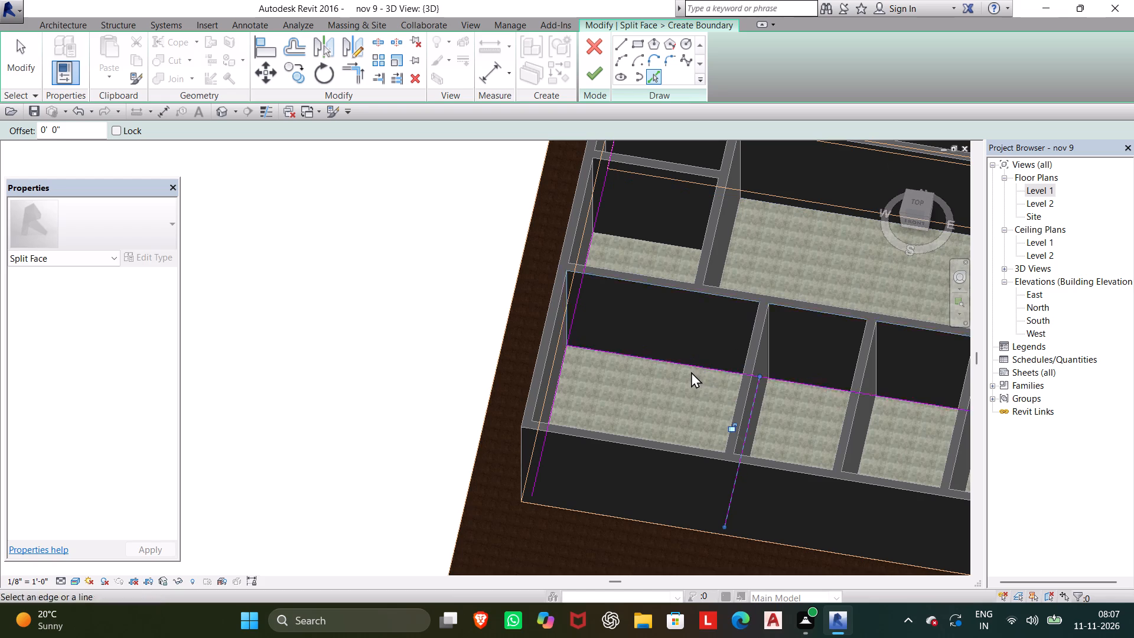
left_click(686, 363)
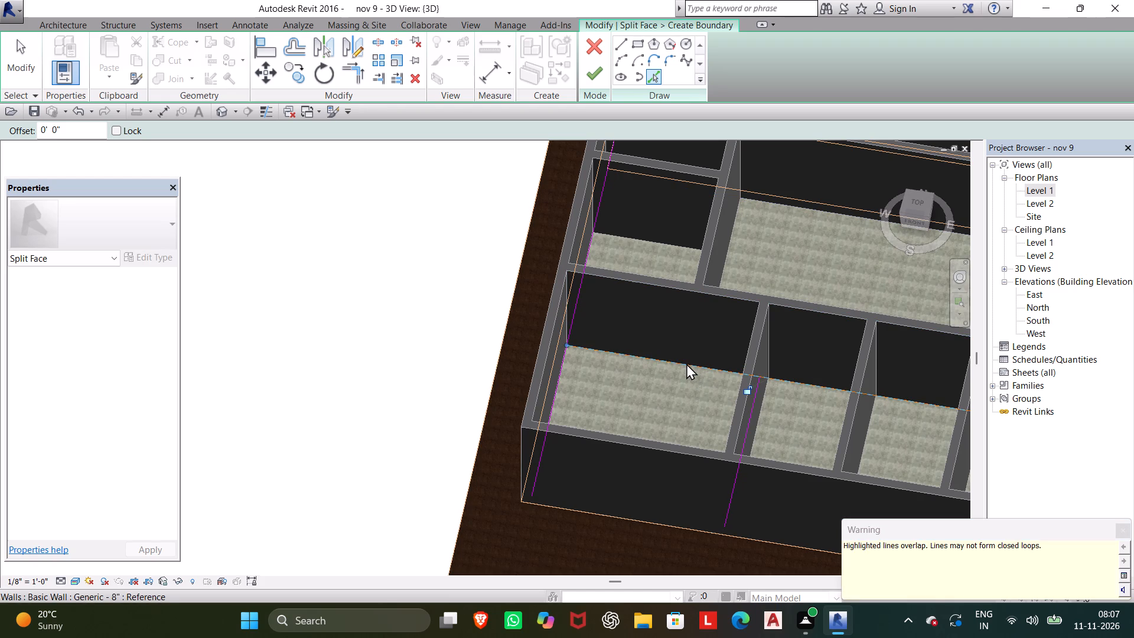
middle_click_drag(673, 388, 636, 412, "shift")
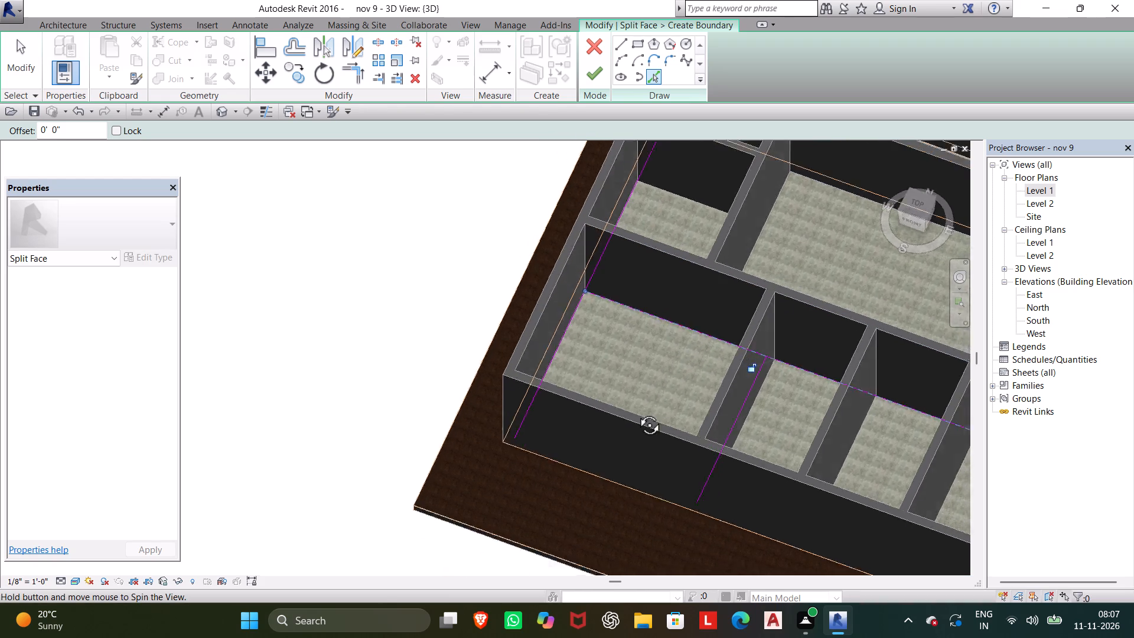
middle_click_drag(636, 412, 189, 292, "shift")
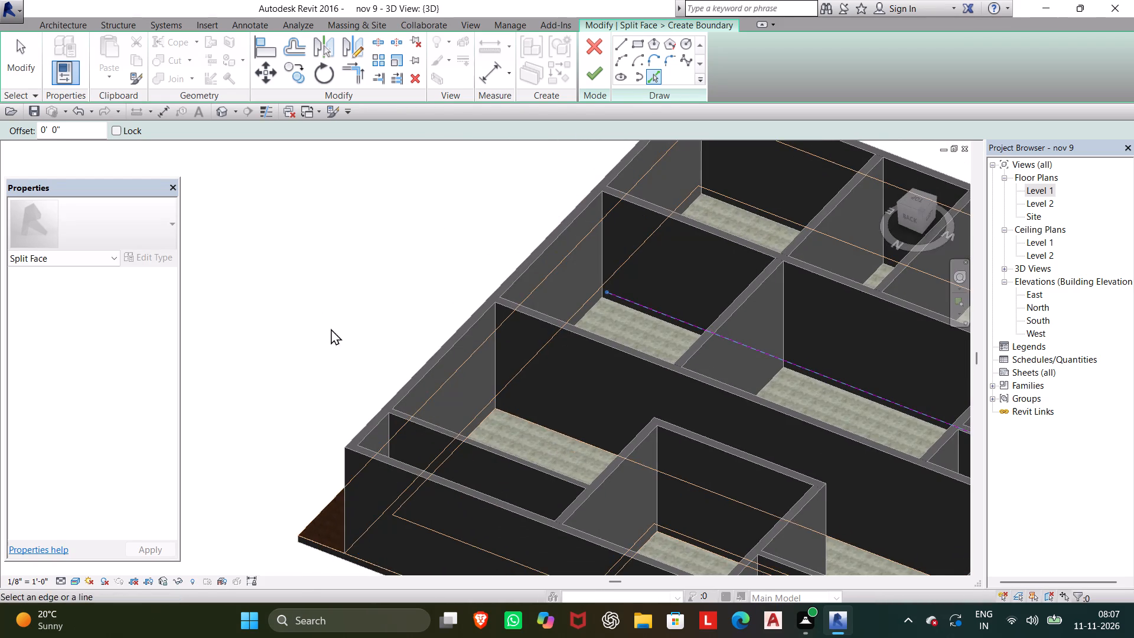
middle_click_drag(503, 366, 0, 370)
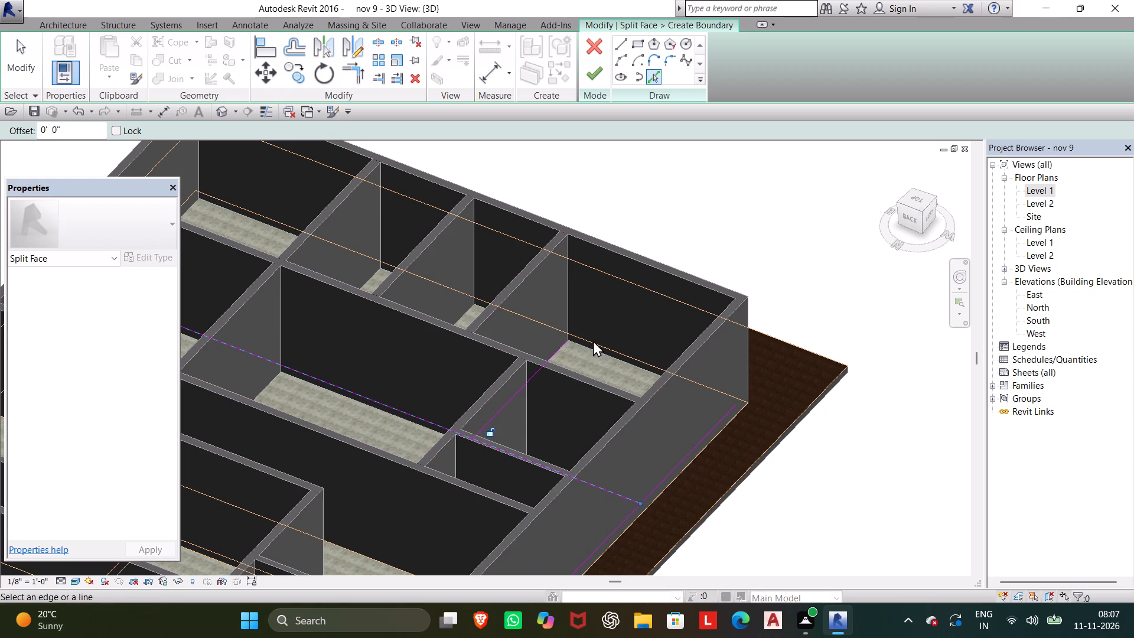
left_click(597, 351)
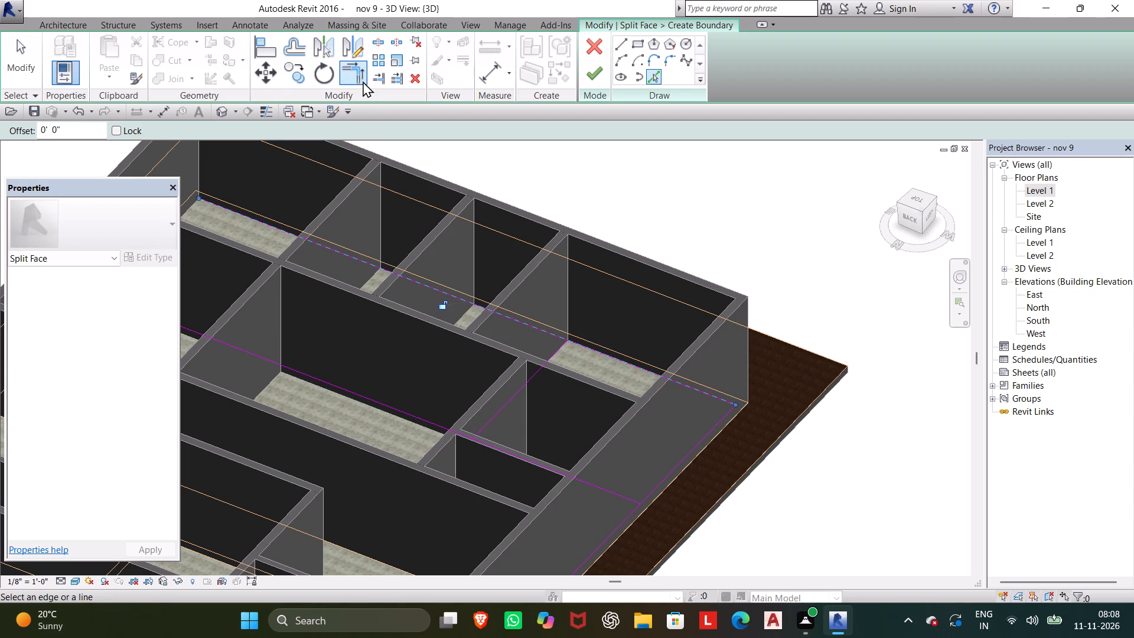
Trim the southwest room's boundary lines to corners where east meets south and where north meets west.
left_click(363, 76)
scroll(561, 356, "up", 4)
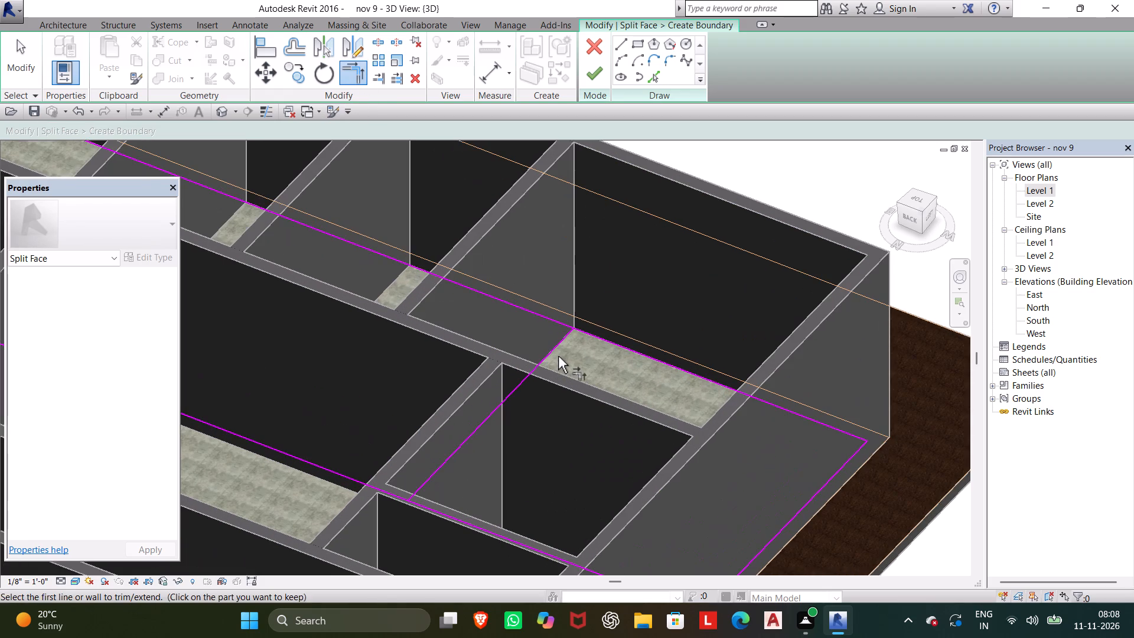
left_click(551, 348)
left_click(604, 341)
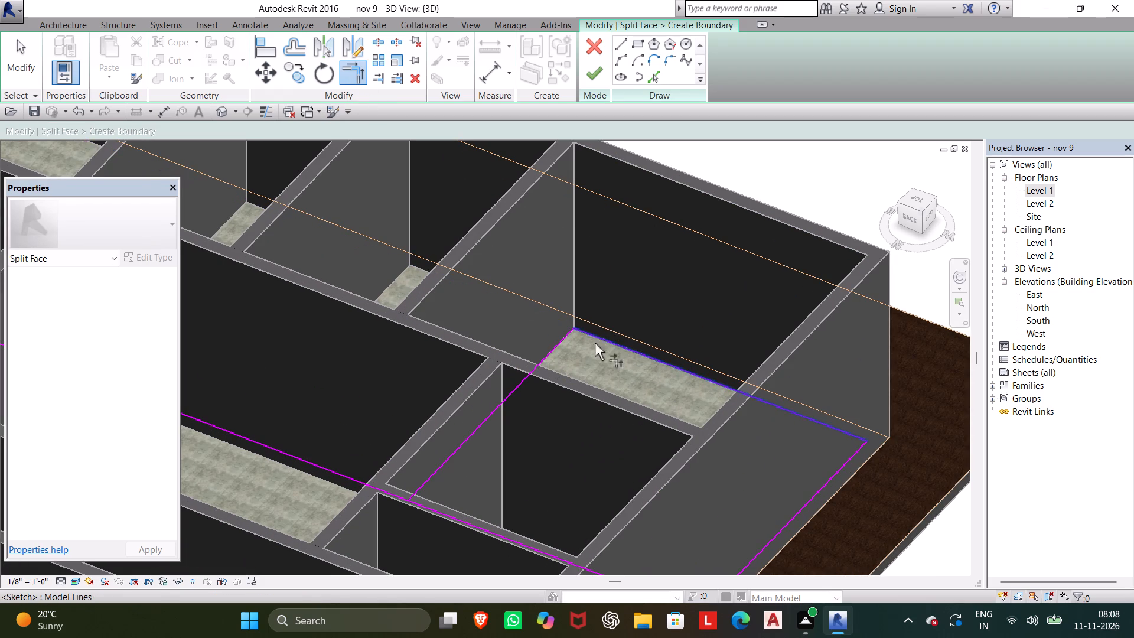
middle_click_drag(578, 347, 786, 461)
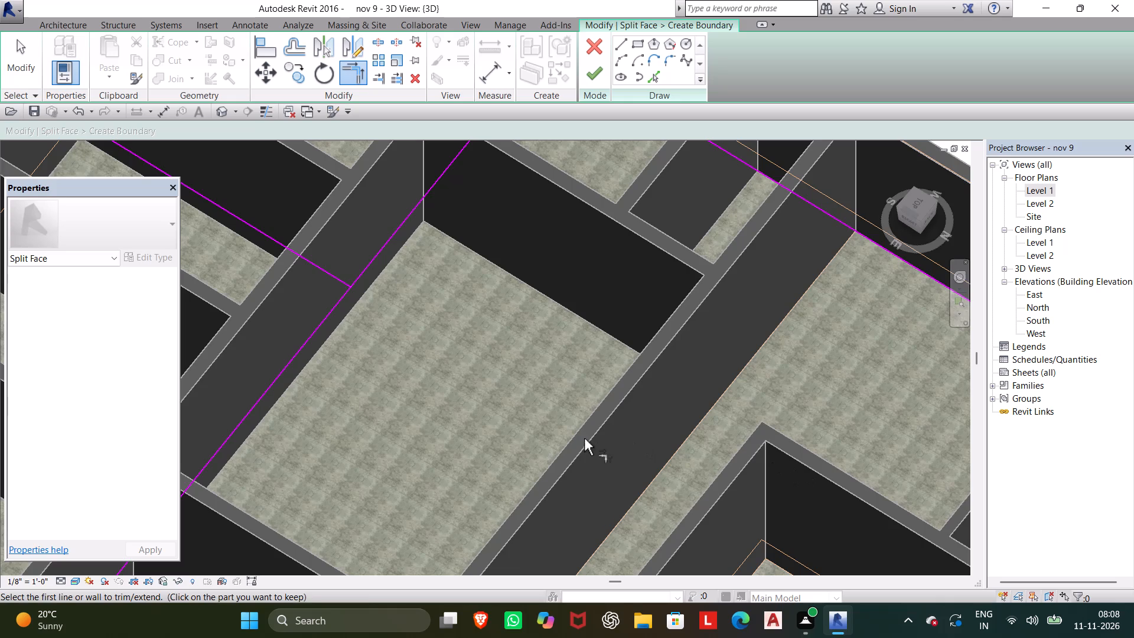
middle_click_drag(581, 448, 773, 637)
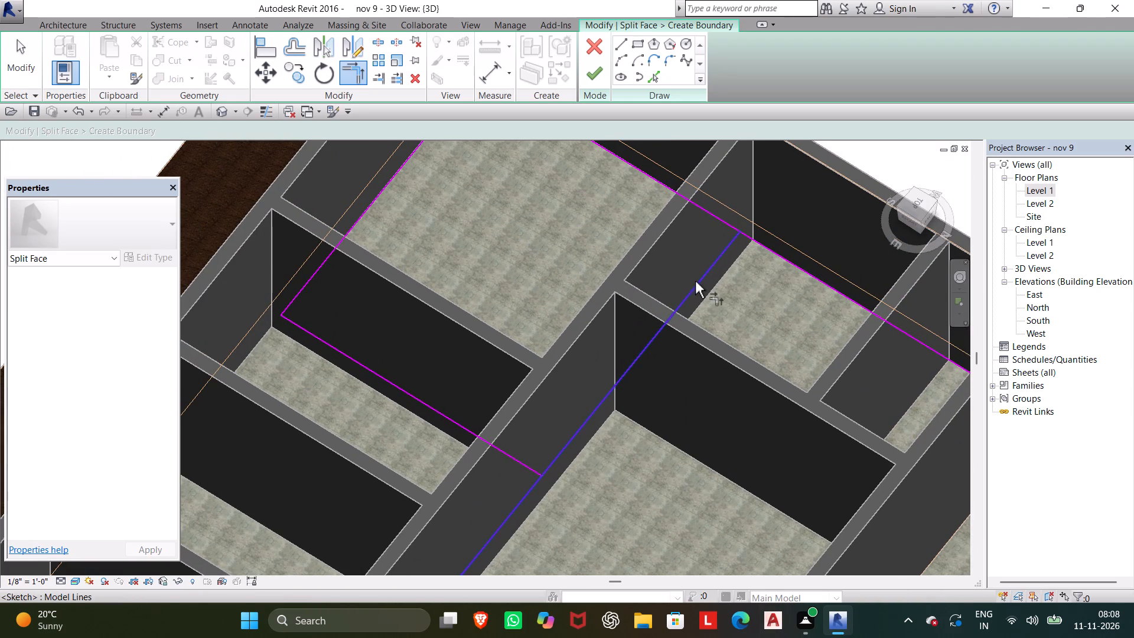
left_click(698, 286)
left_click(718, 218)
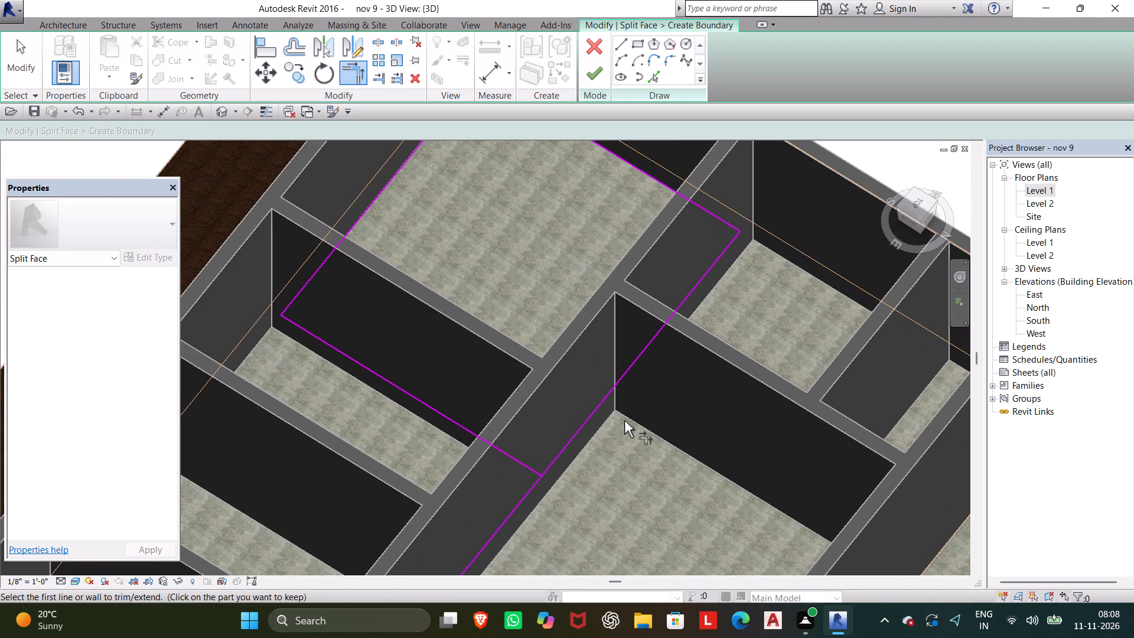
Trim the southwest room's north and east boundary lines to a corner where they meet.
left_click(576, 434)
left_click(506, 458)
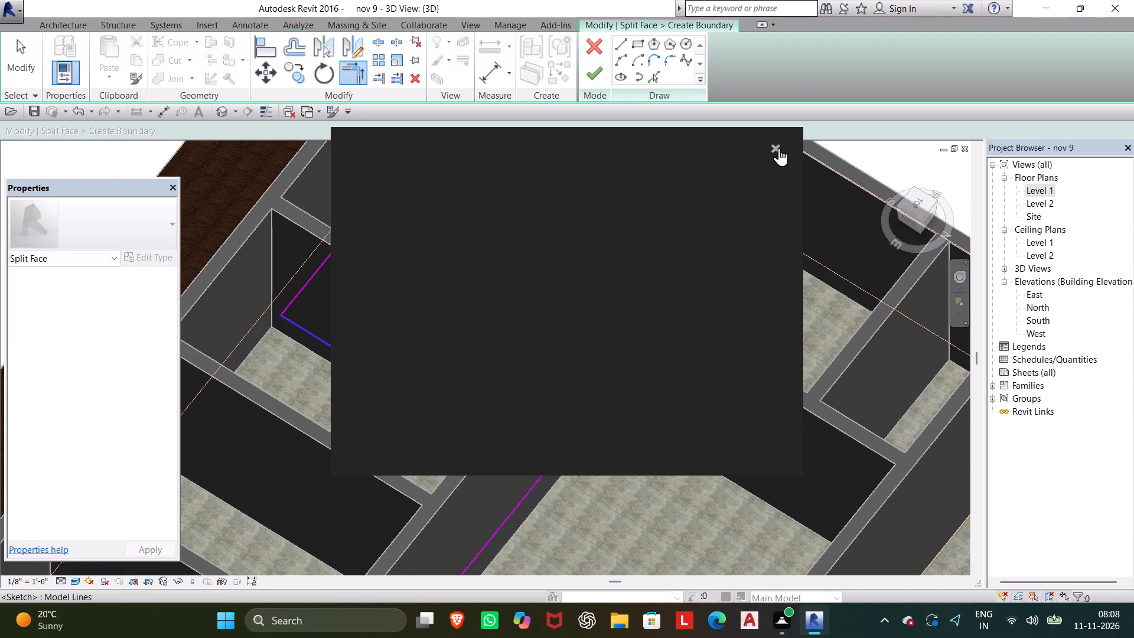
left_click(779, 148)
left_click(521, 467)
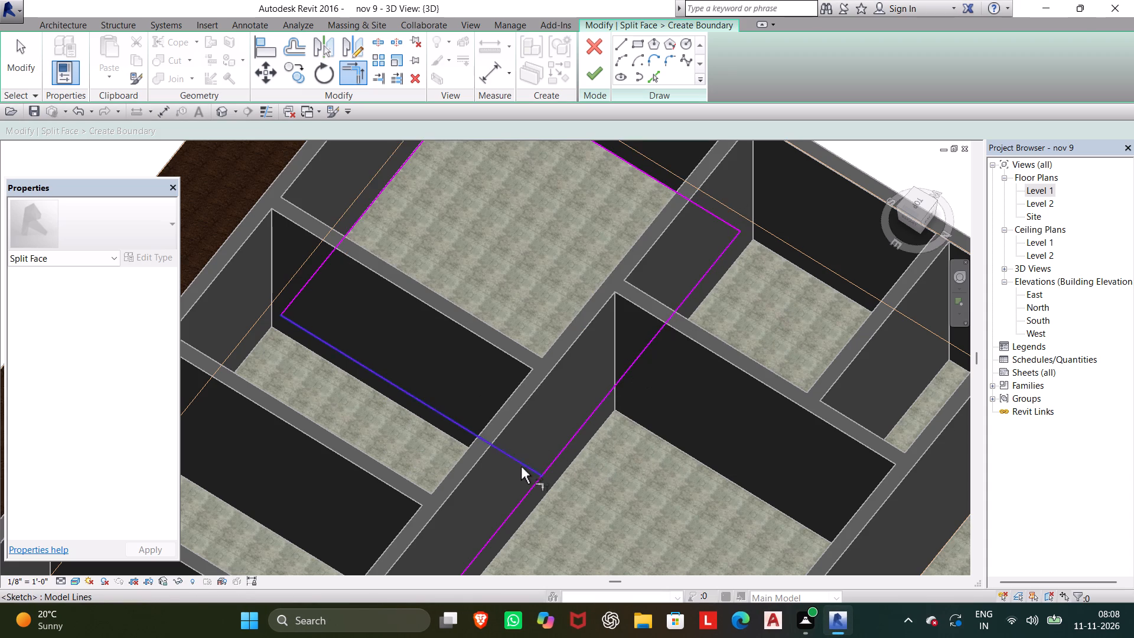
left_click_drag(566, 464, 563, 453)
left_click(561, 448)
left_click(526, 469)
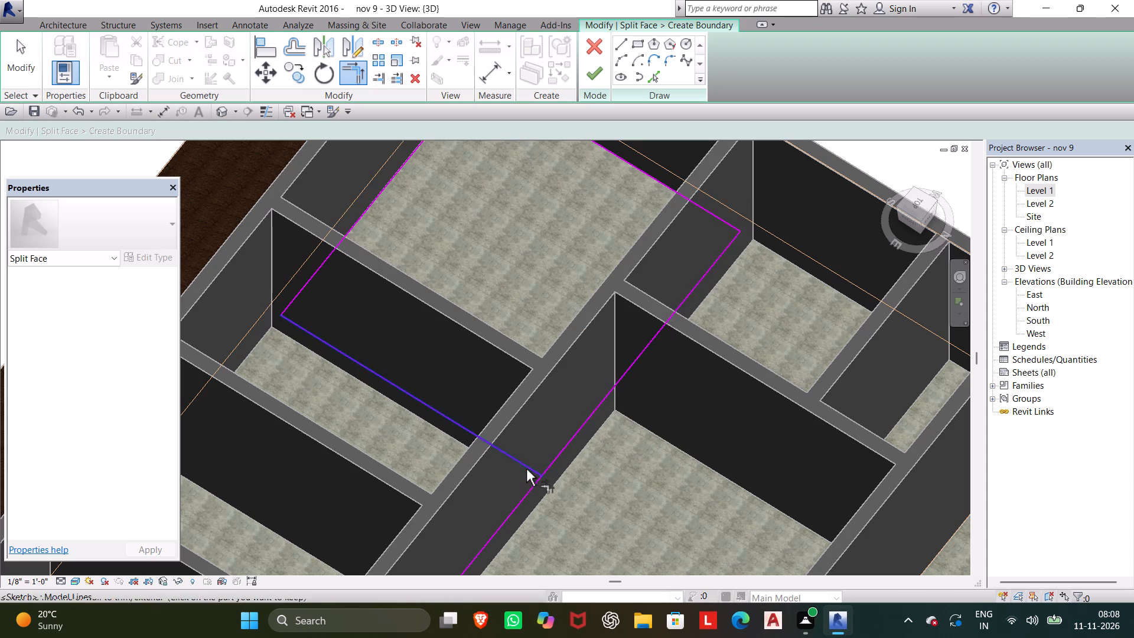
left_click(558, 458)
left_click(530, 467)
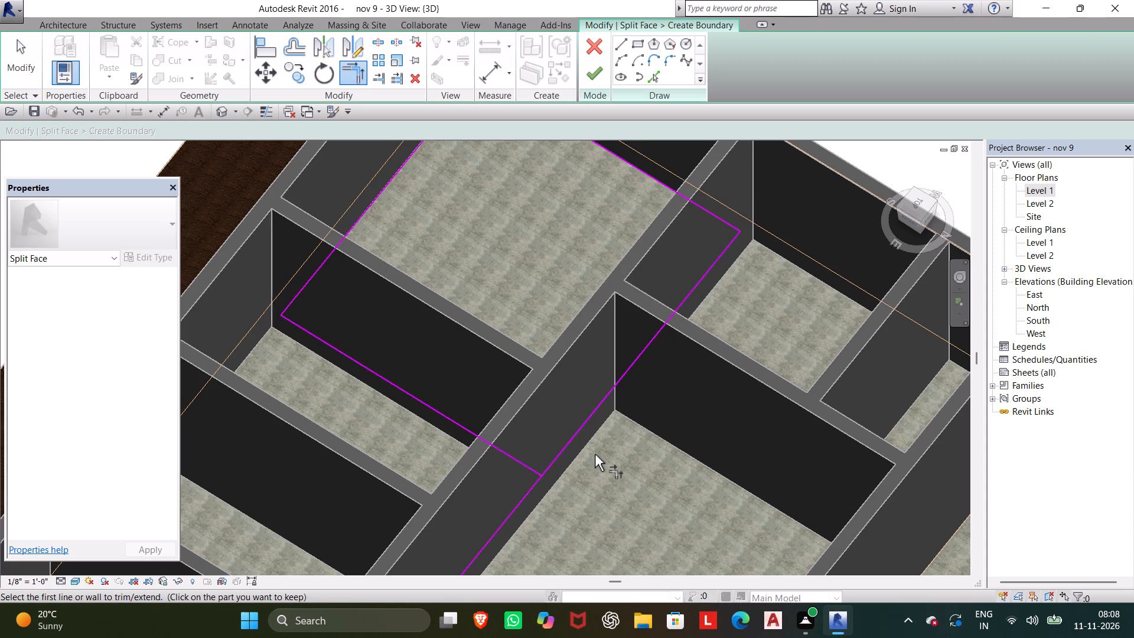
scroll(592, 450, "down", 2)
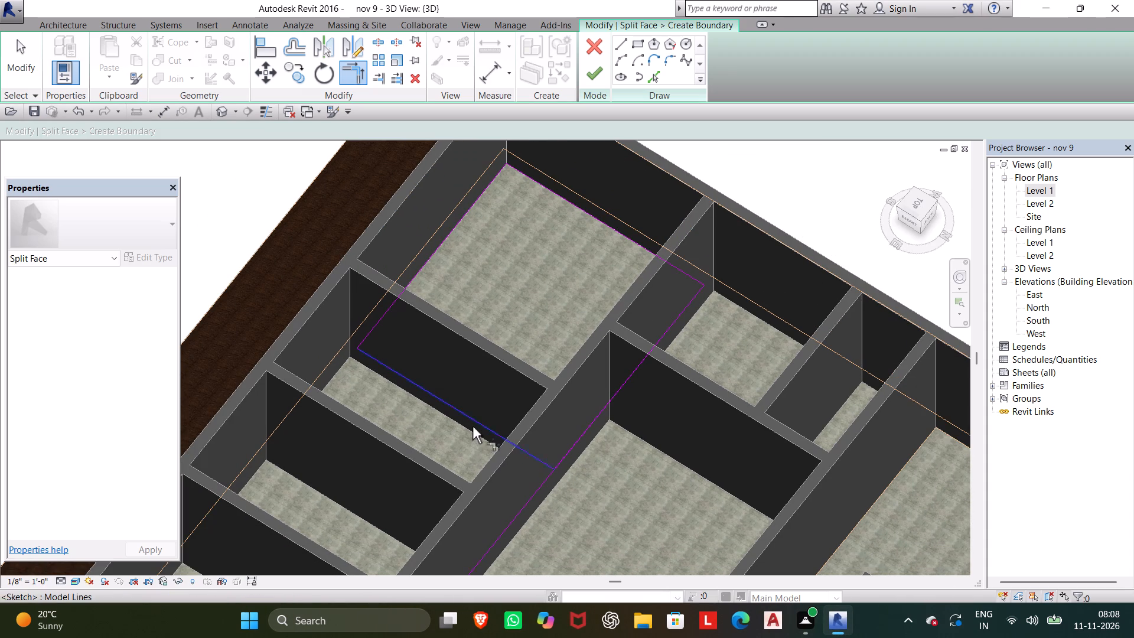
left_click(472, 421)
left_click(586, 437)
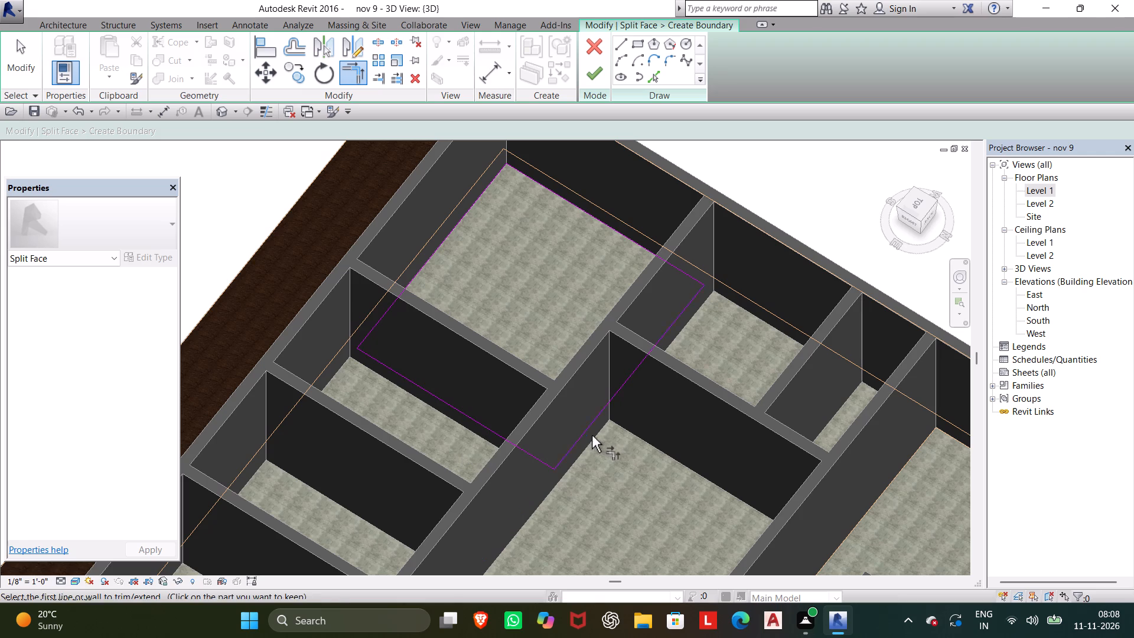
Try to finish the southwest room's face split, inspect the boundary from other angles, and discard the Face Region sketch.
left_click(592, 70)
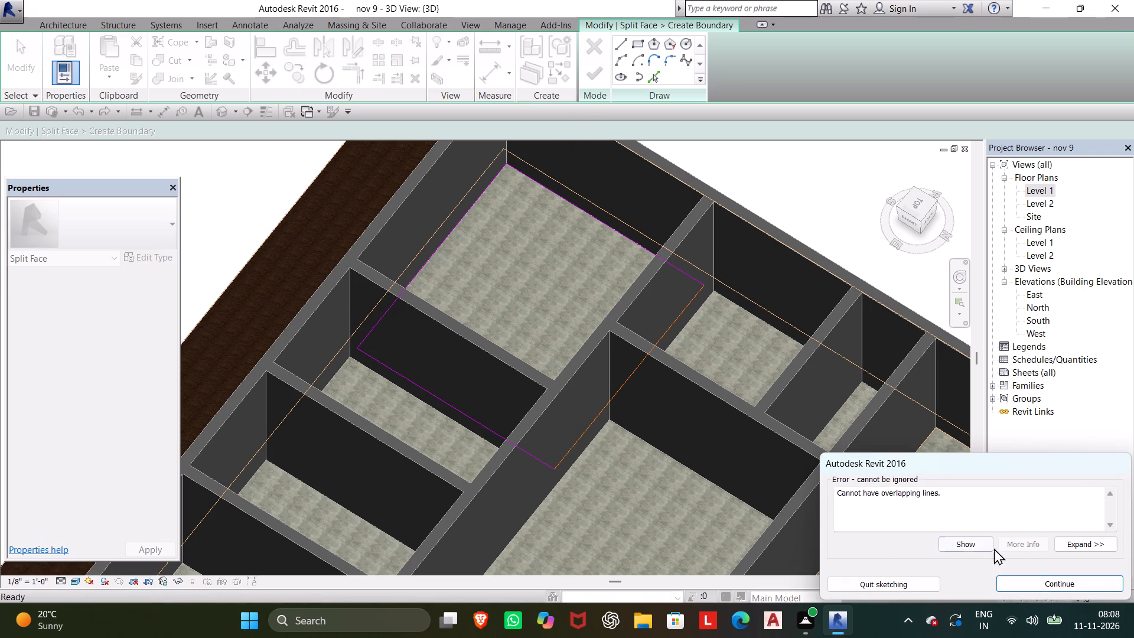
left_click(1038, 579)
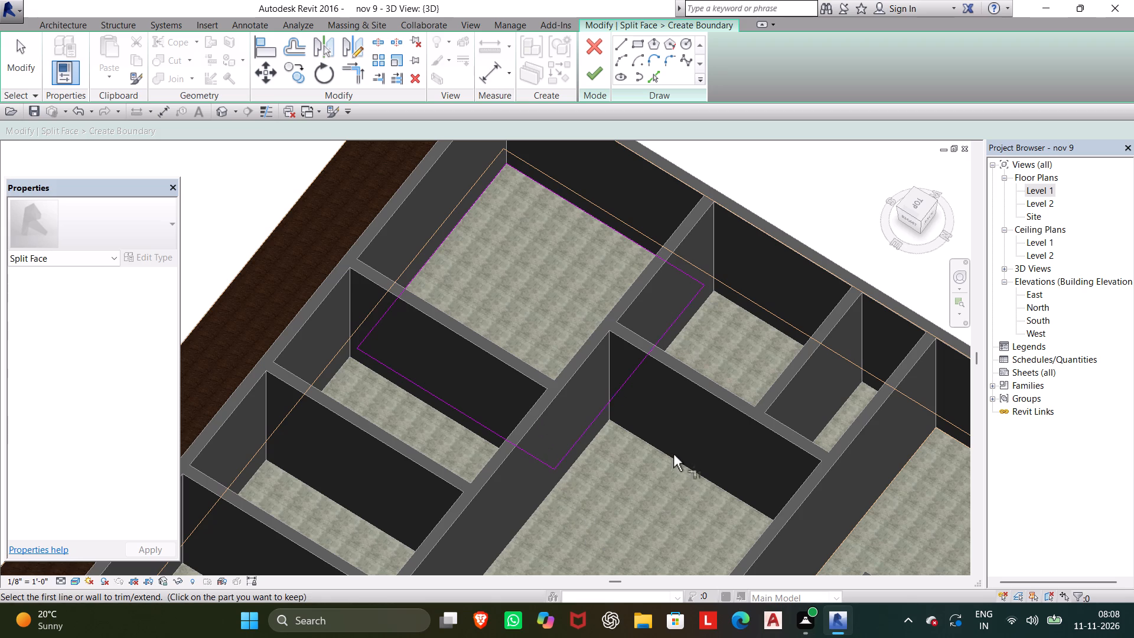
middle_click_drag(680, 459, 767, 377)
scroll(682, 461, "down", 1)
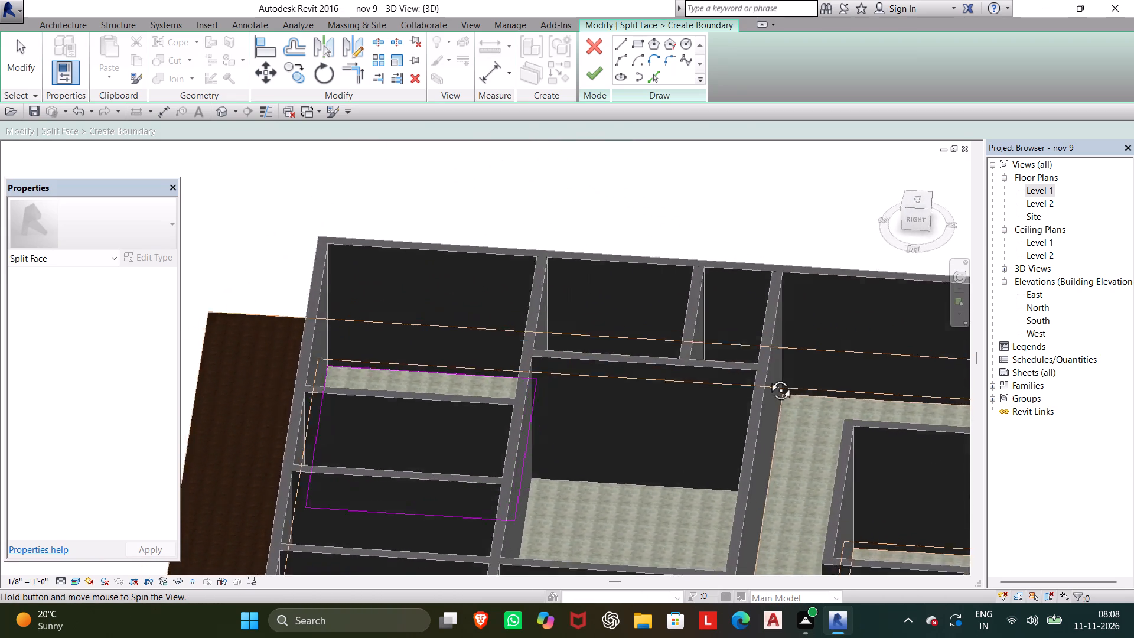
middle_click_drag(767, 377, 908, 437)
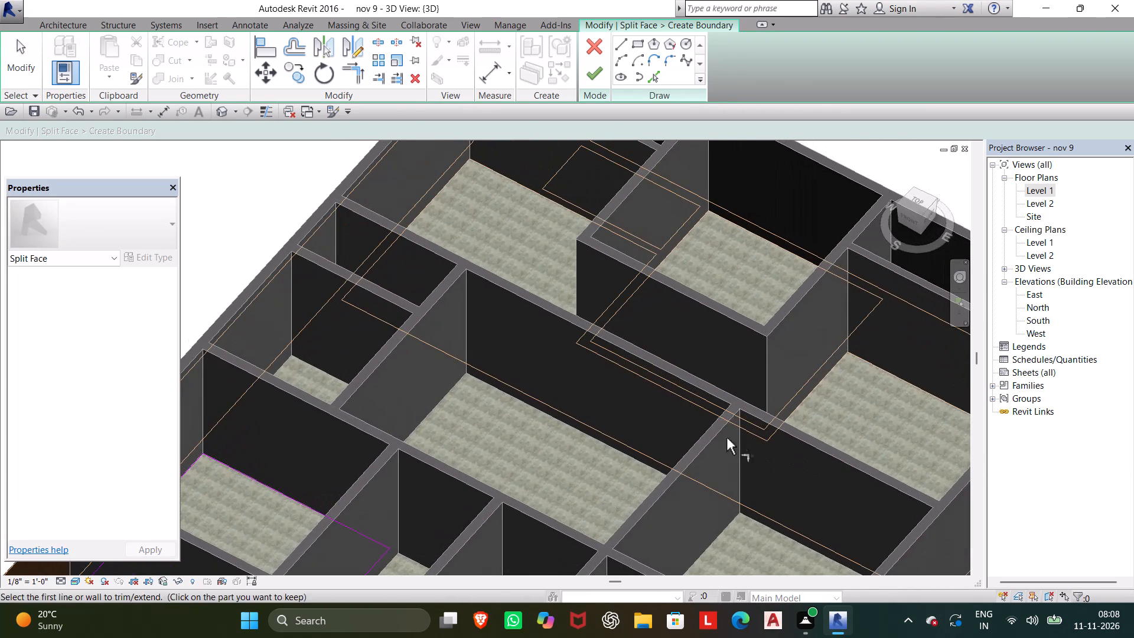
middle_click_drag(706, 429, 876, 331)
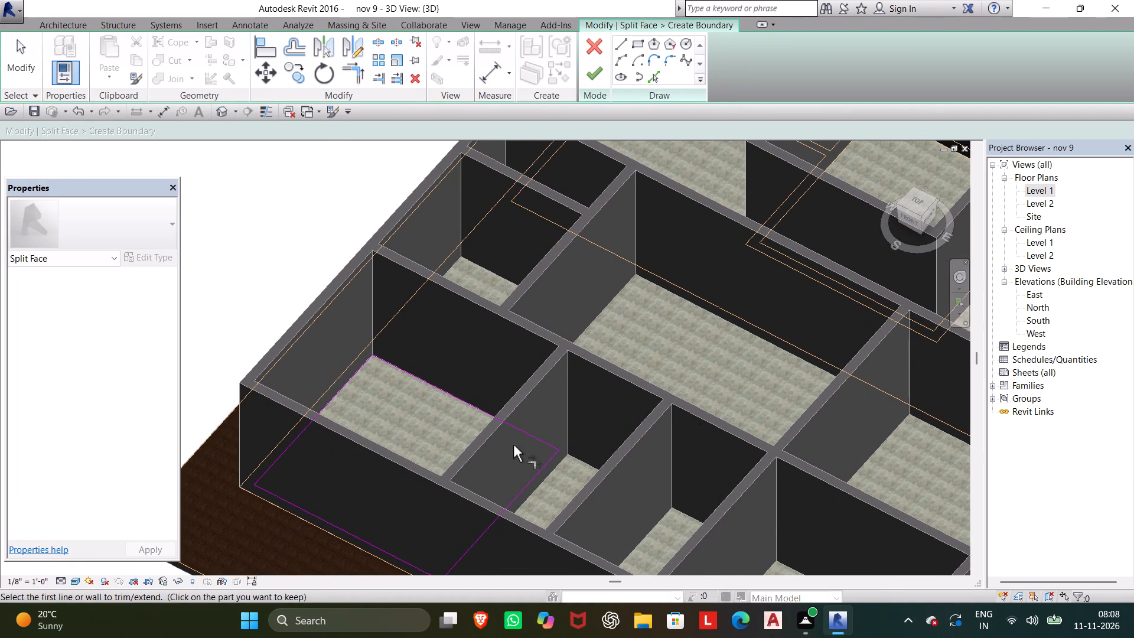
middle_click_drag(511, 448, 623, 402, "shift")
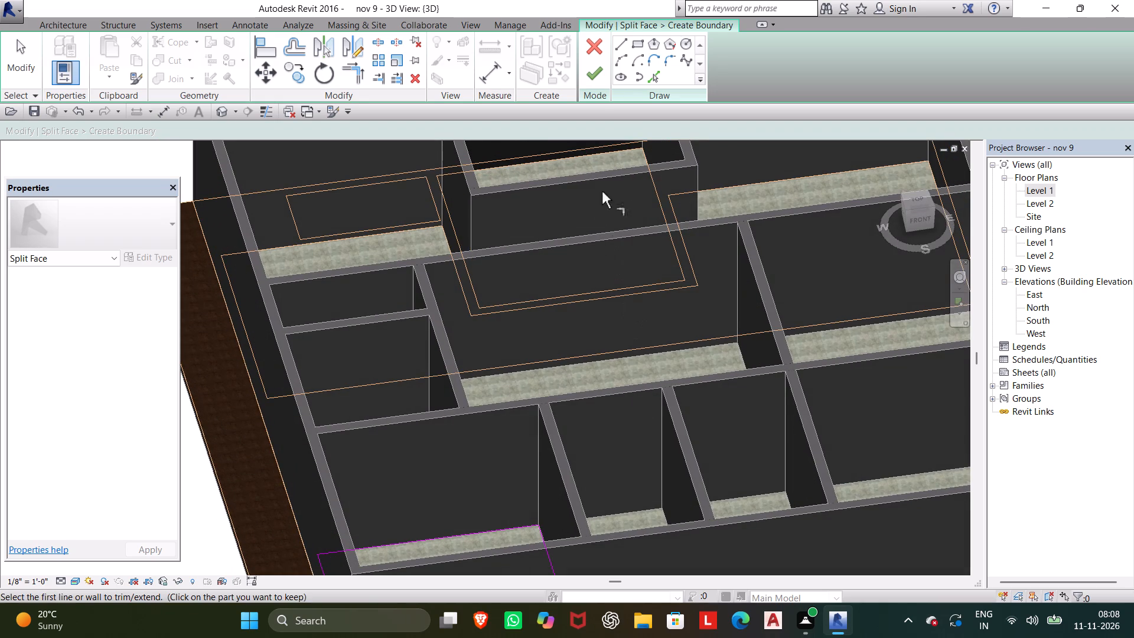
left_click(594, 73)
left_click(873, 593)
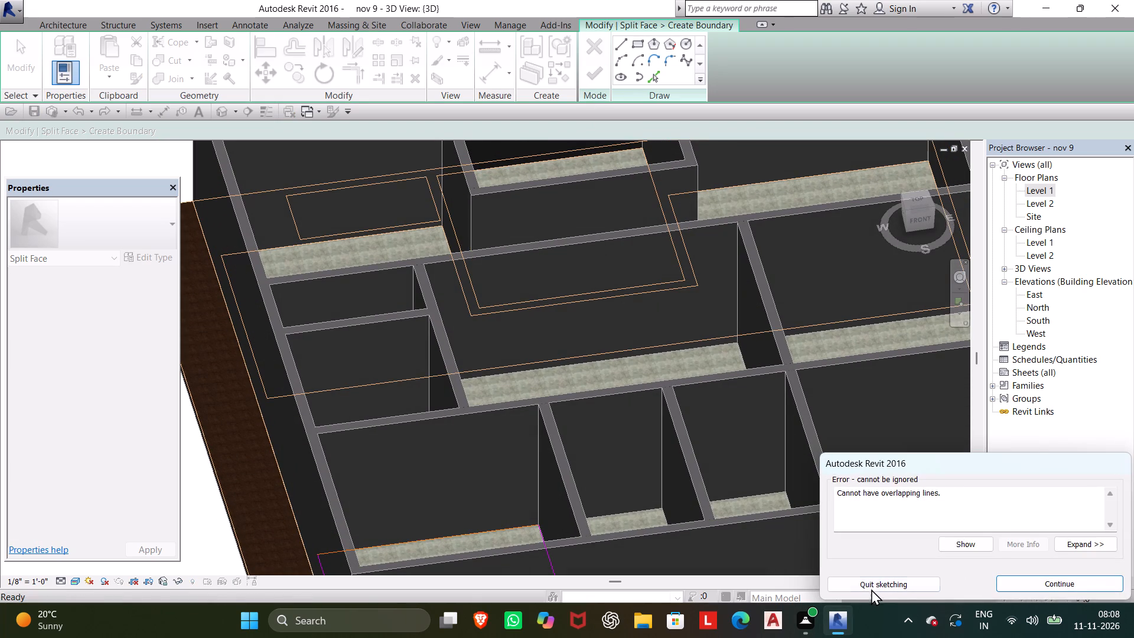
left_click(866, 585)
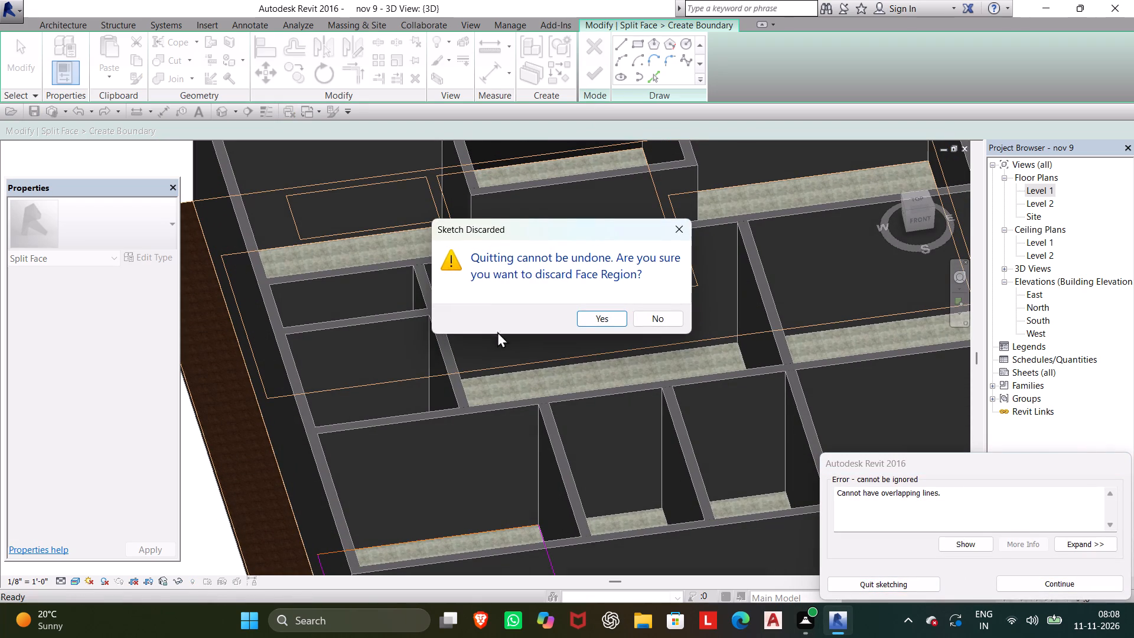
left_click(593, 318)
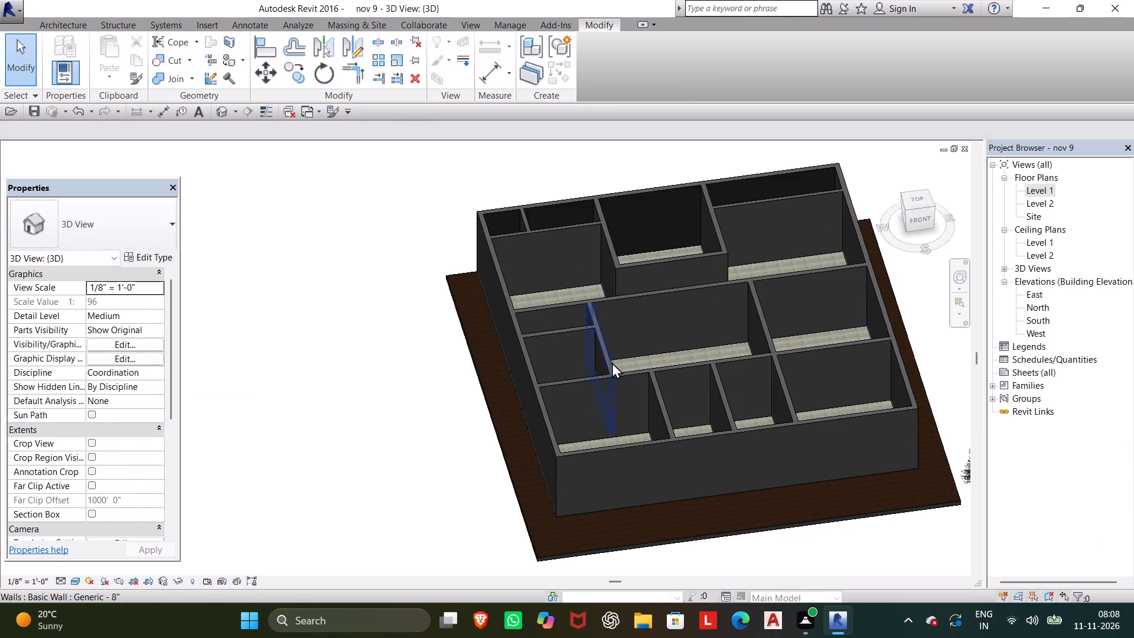
Paint the interior floor region containing the southwest room with the Carpet (1) material.
middle_click_drag(614, 361, 611, 402, "shift")
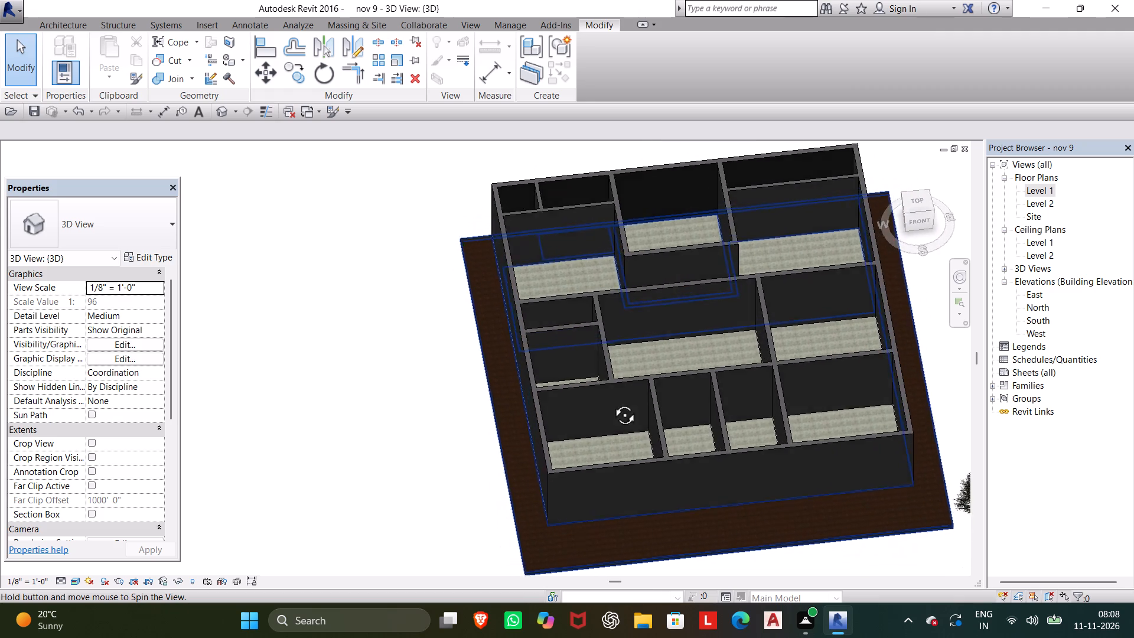
middle_click_drag(611, 402, 623, 385, "shift")
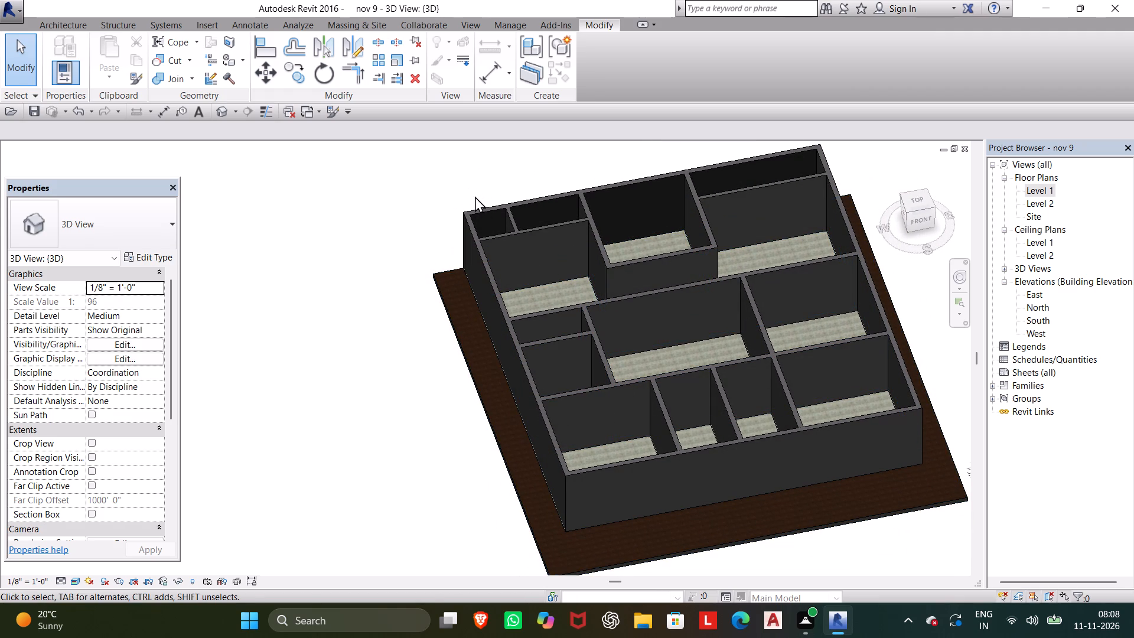
key("p")
key("t")
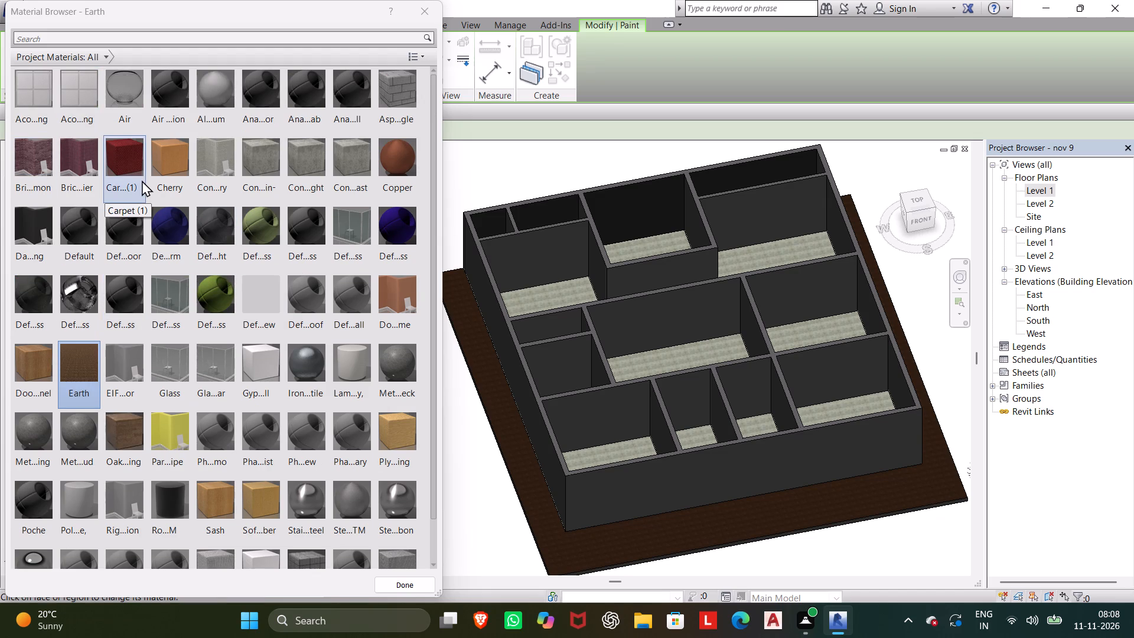
left_click(124, 159)
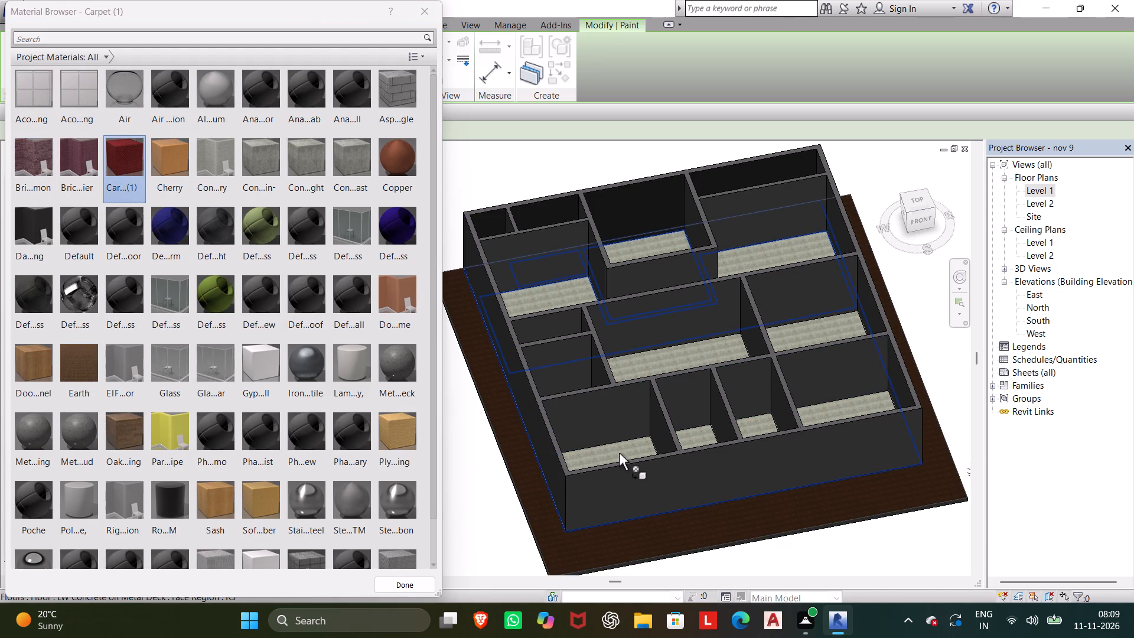
scroll(612, 463, "down", 1, "shift")
middle_click_drag(613, 466, 605, 574, "shift")
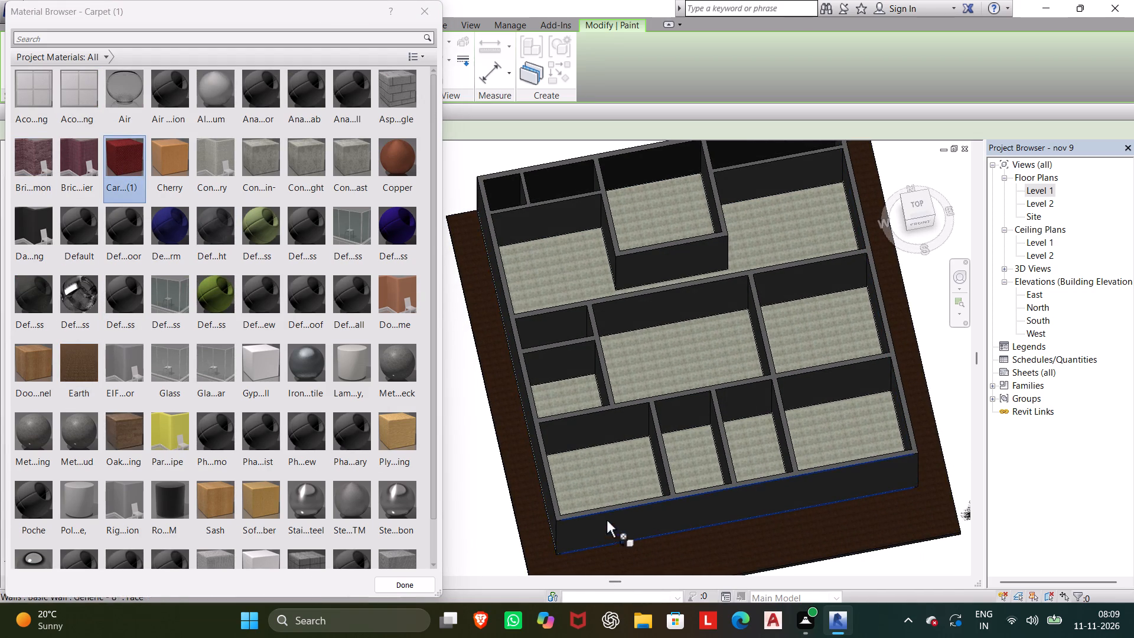
left_click(597, 484)
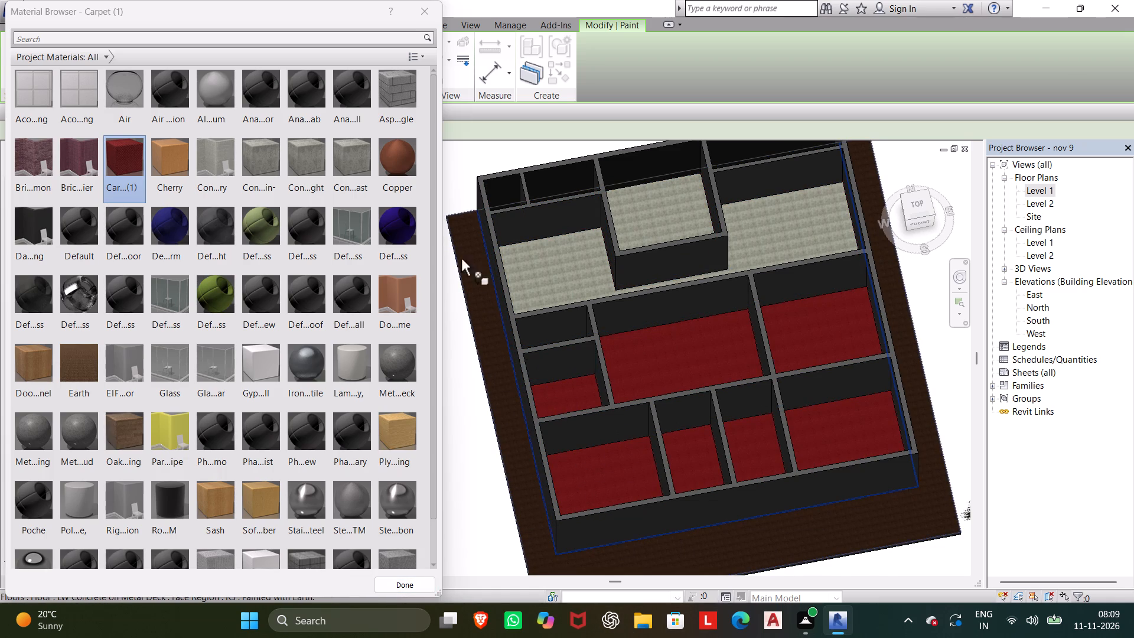
left_click(429, 12)
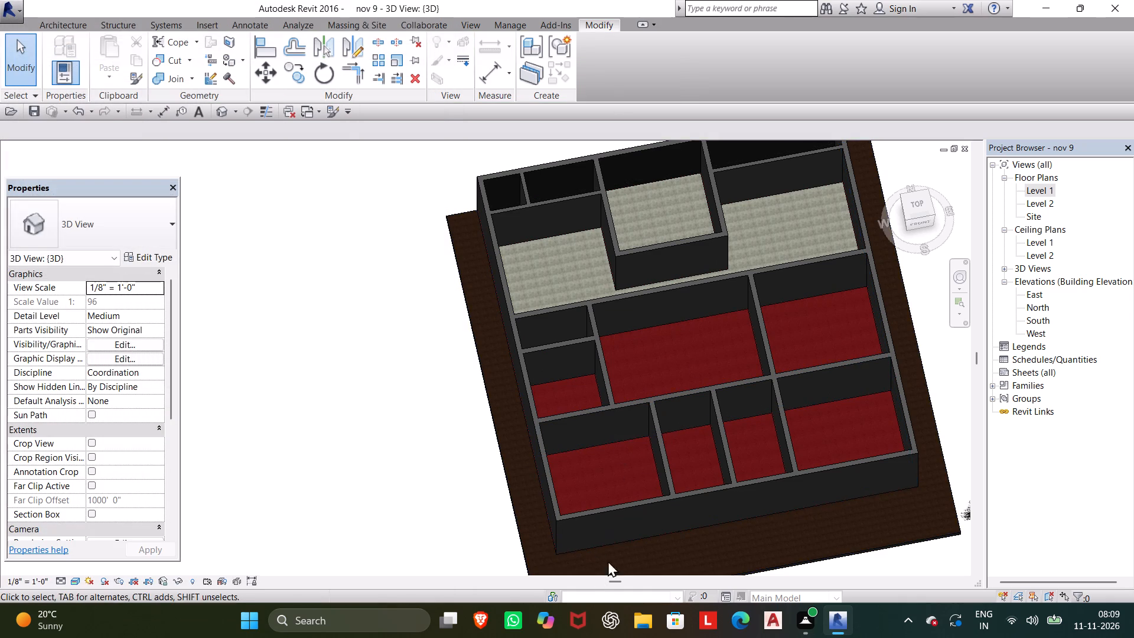
Start a new Split Face boundary on the floor's outer region and pick the southwest room's inner north wall line.
scroll(608, 561, "up", 5)
scroll(639, 519, "up", 4)
scroll(647, 517, "down", 1)
middle_click_drag(647, 517, 820, 480)
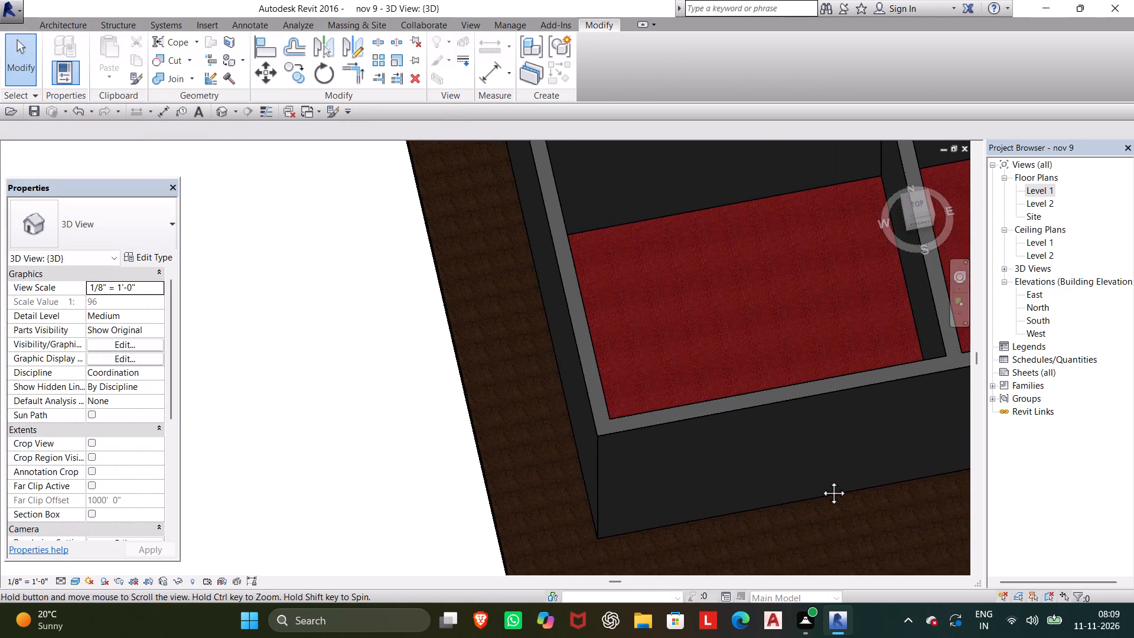
middle_click_drag(820, 480, 846, 500)
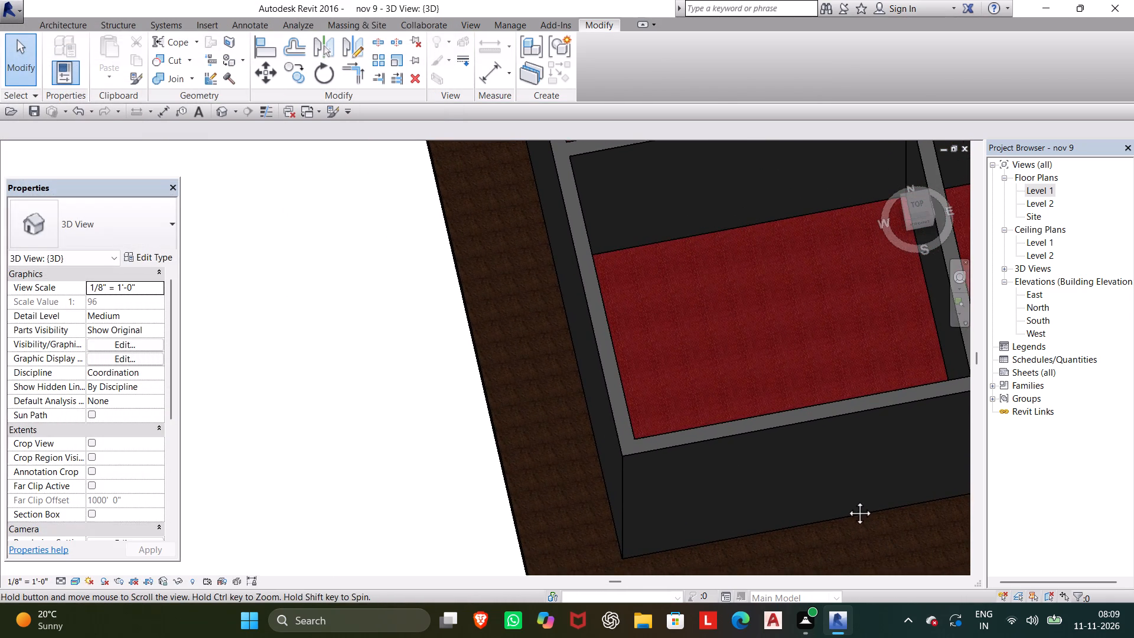
middle_click_drag(846, 500, 810, 190)
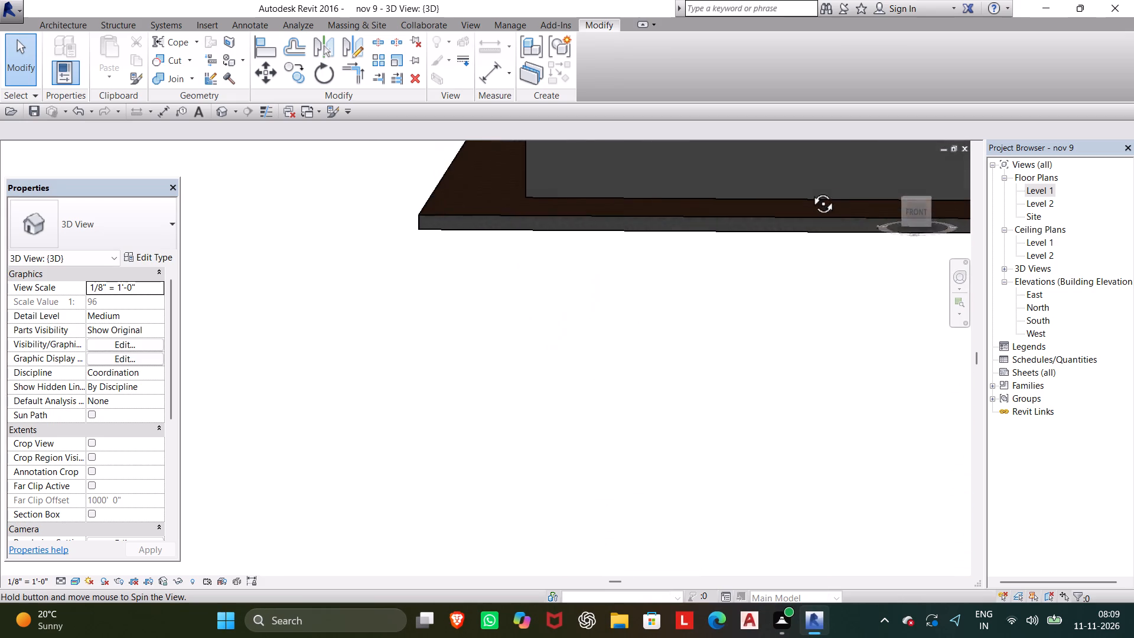
middle_click_drag(810, 190, 780, 291)
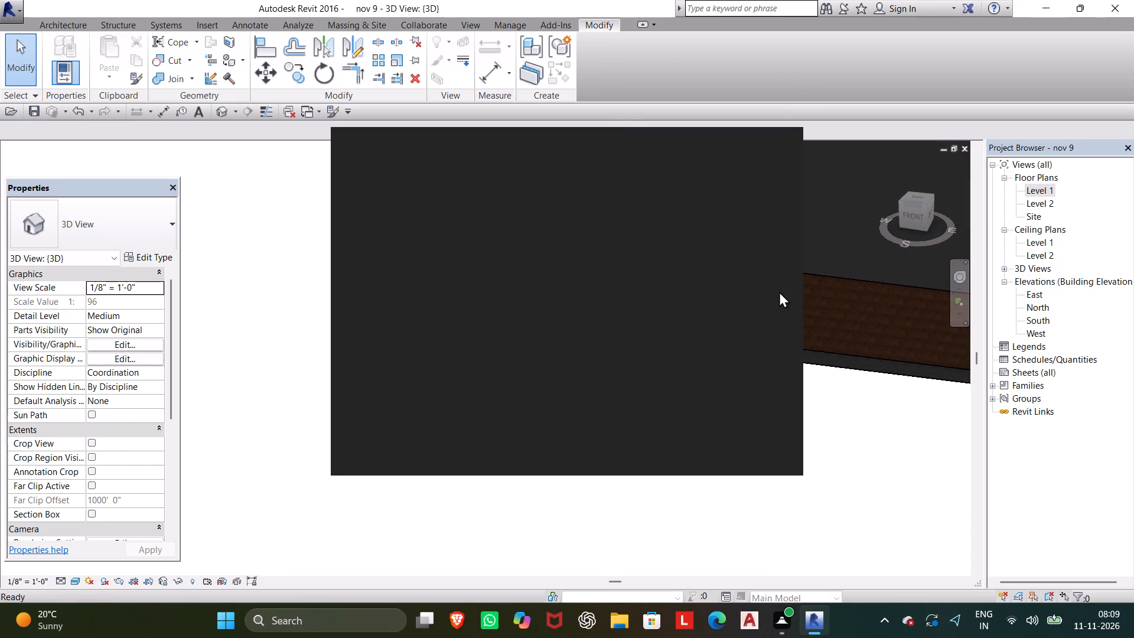
left_click(774, 151)
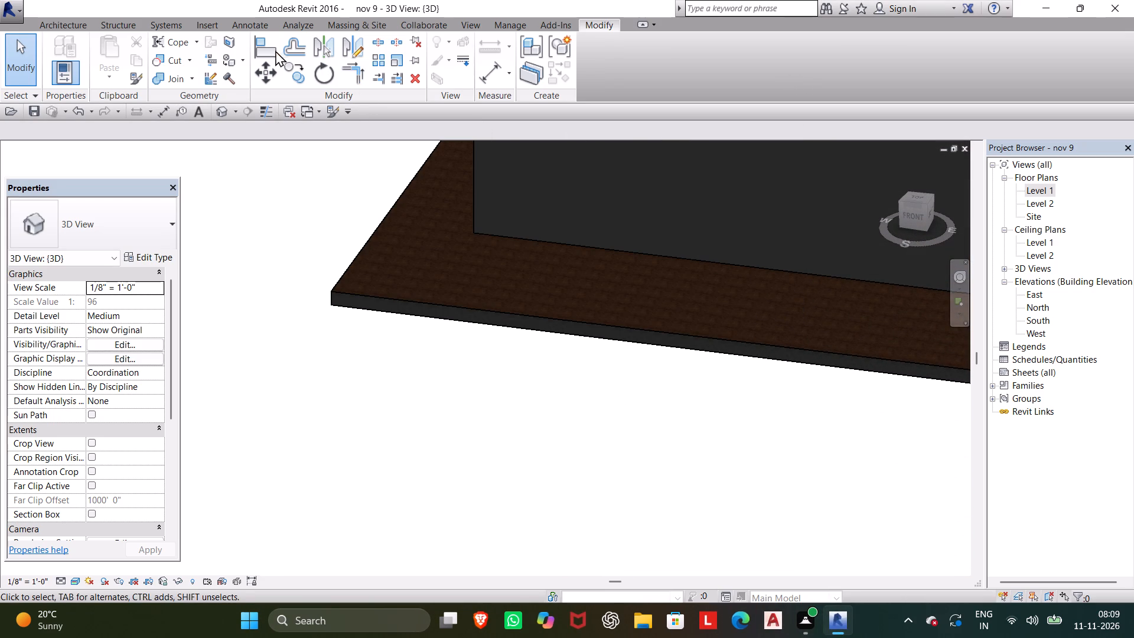
left_click(231, 43)
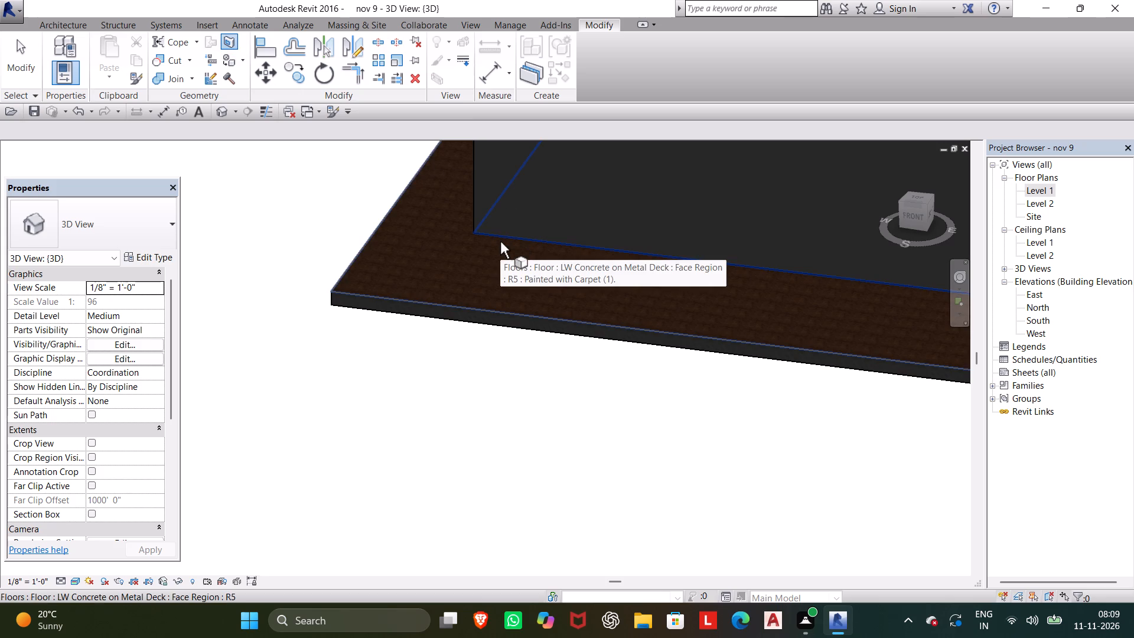
left_click(510, 315)
scroll(536, 318, "down", 4)
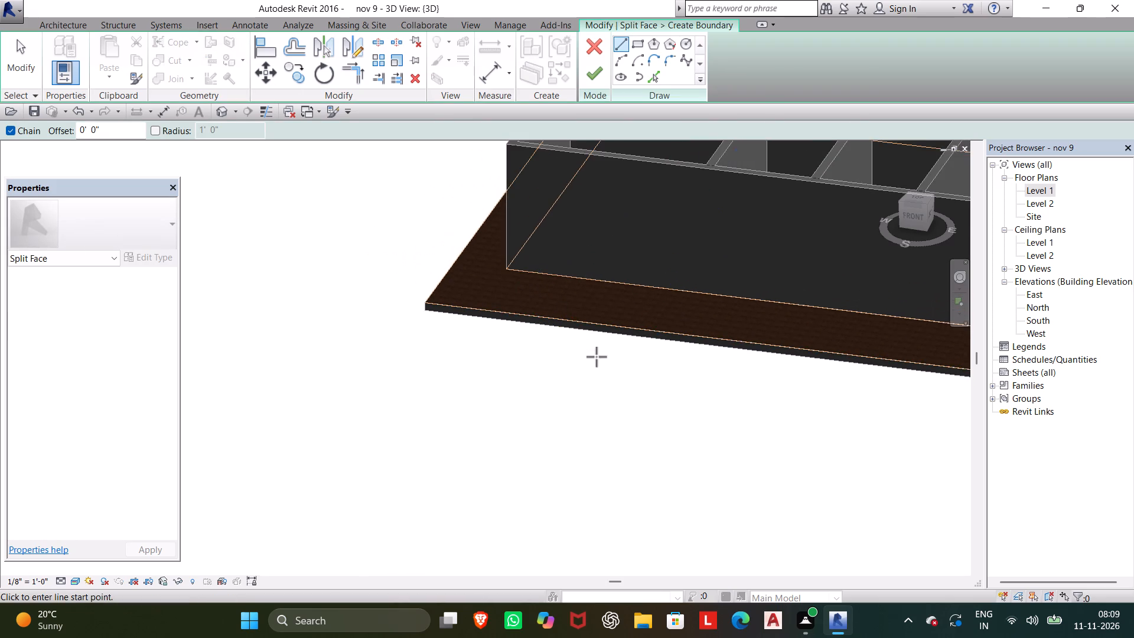
scroll(598, 367, "down", 2)
middle_click_drag(593, 393, 579, 476)
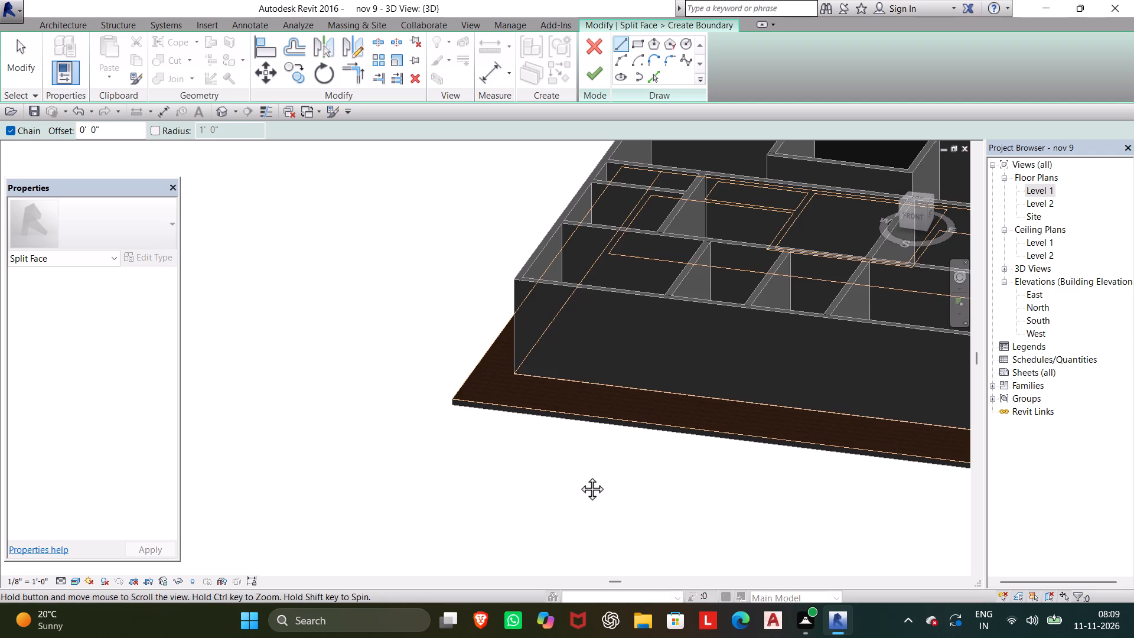
middle_click_drag(579, 476, 542, 624)
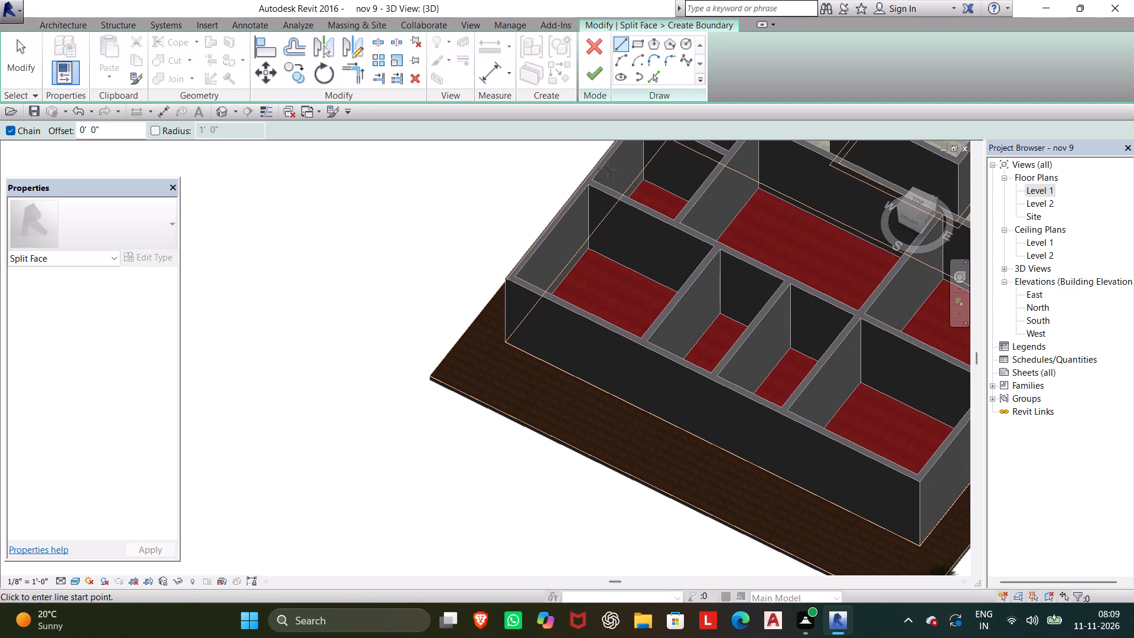
left_click(649, 79)
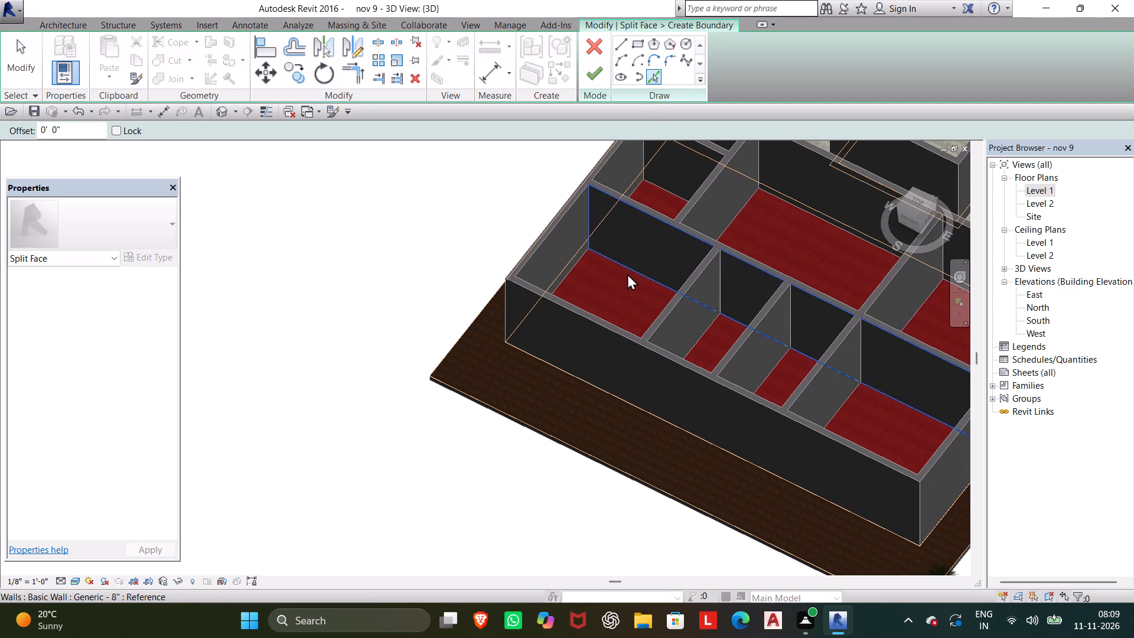
left_click(627, 274)
Pick the southwest room's inner east, south and west wall lines as the remaining Split Face boundary lines.
middle_click_drag(630, 272, 649, 334, "shift")
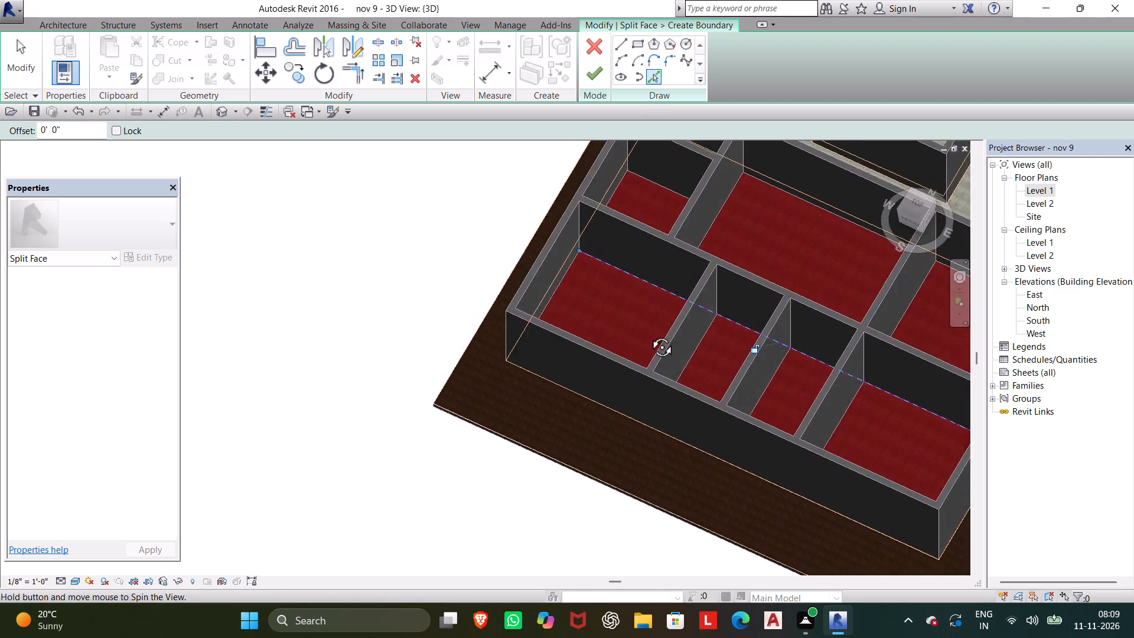
middle_click_drag(649, 334, 845, 376, "shift")
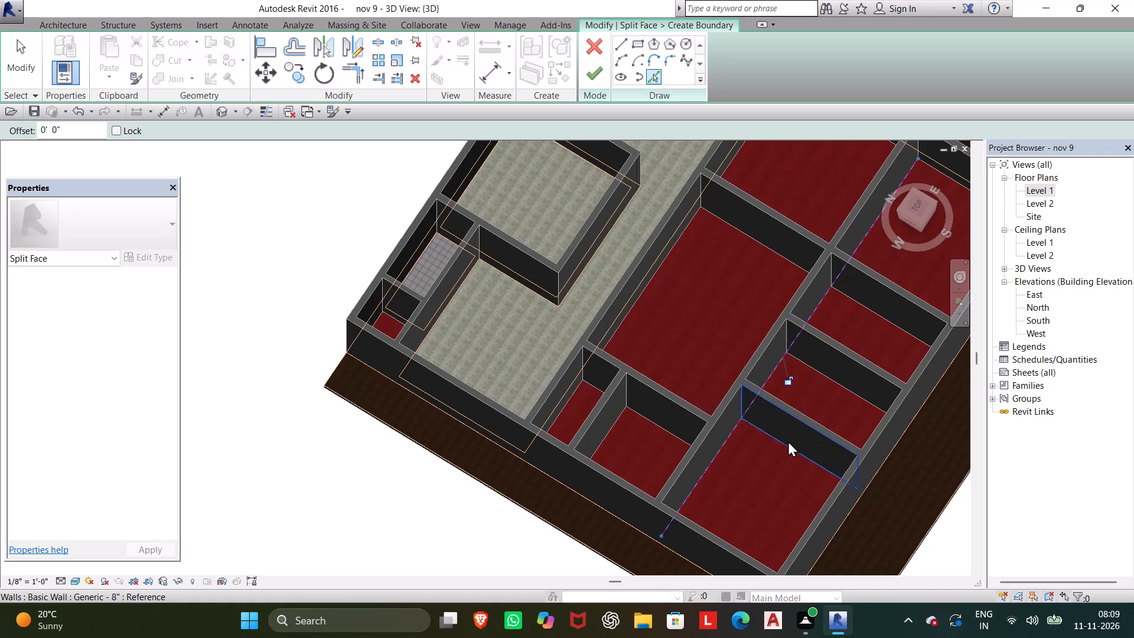
left_click(781, 445)
middle_click_drag(752, 454, 825, 478)
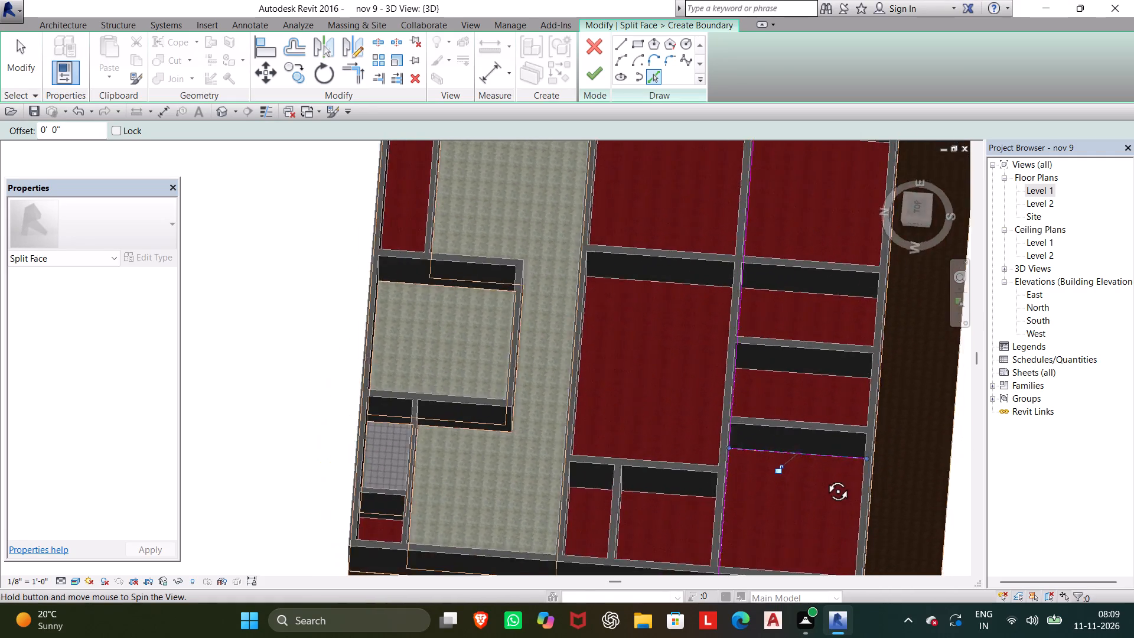
middle_click_drag(825, 478, 905, 463)
left_click(876, 455)
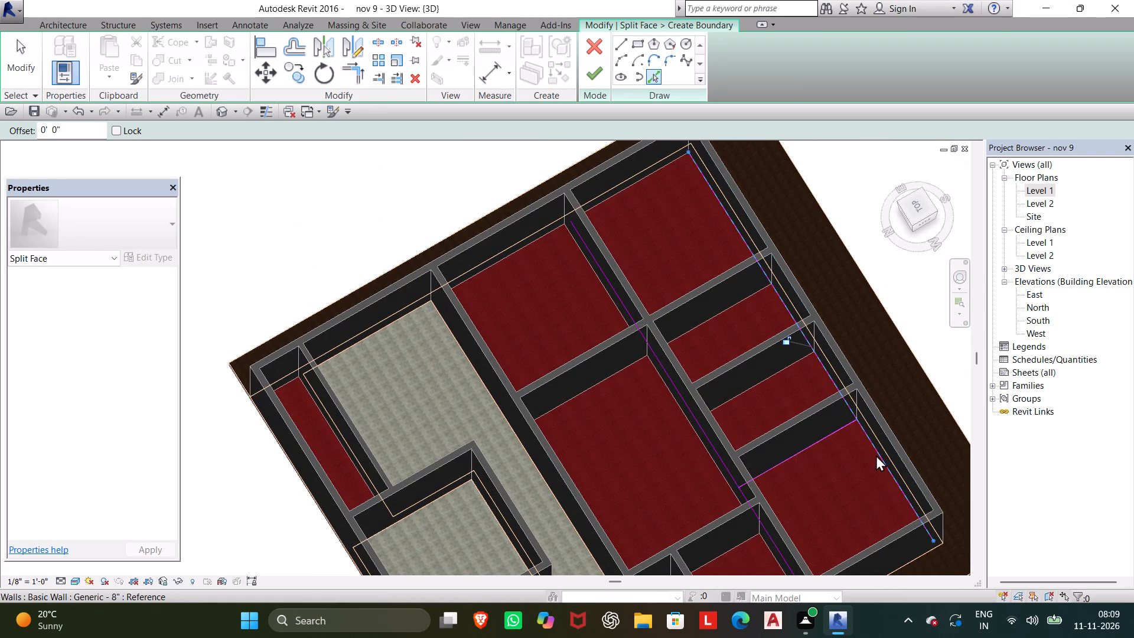
middle_click_drag(852, 464, 926, 500, "shift")
scroll(926, 500, "down", 1)
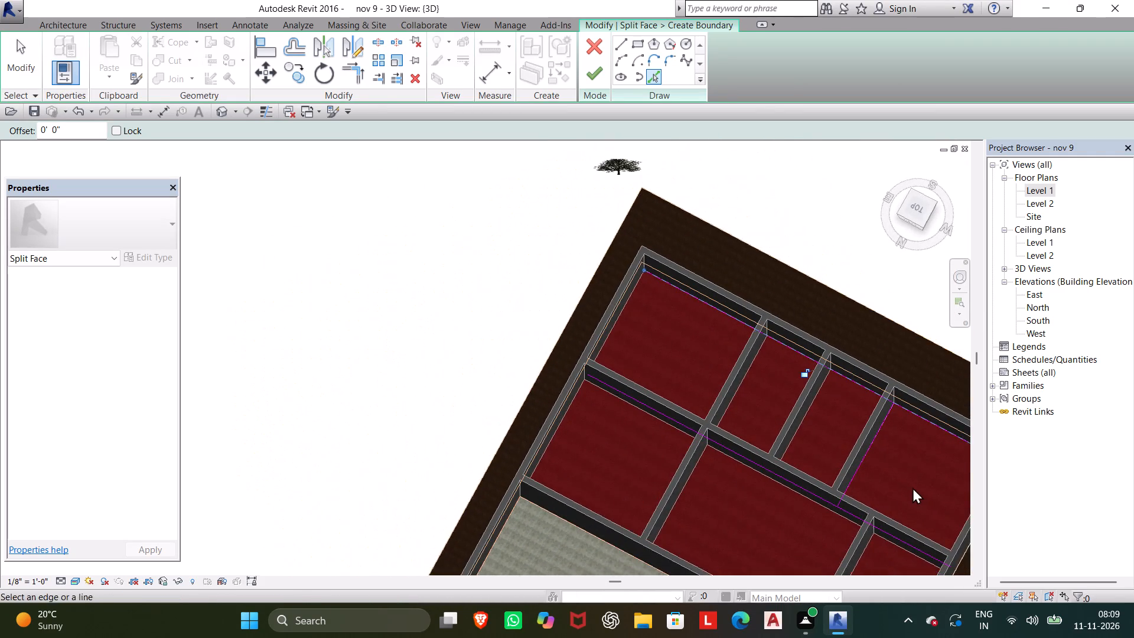
middle_click_drag(912, 488, 871, 381)
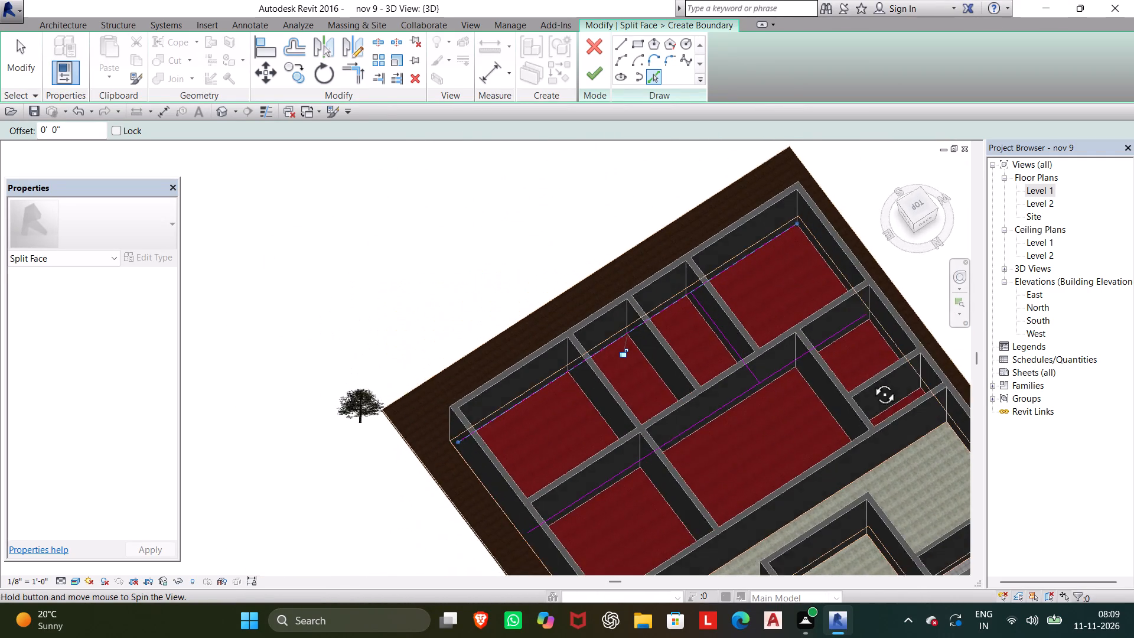
middle_click_drag(871, 381, 873, 365)
scroll(778, 268, "up", 8)
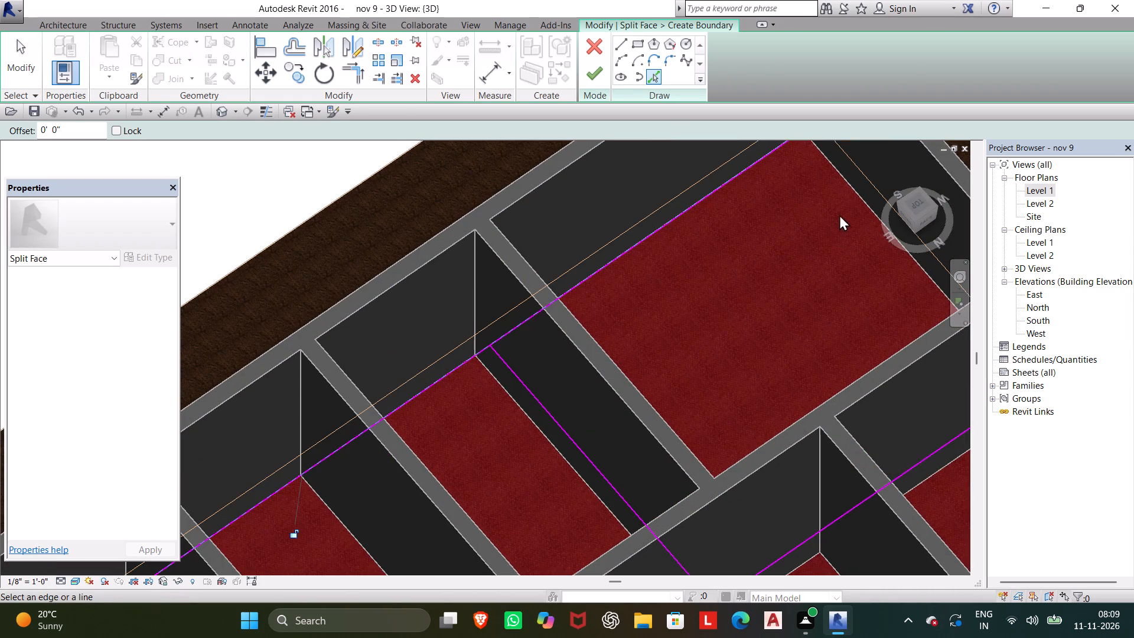
left_click(838, 175)
scroll(799, 222, "down", 2)
middle_click_drag(797, 227, 760, 275)
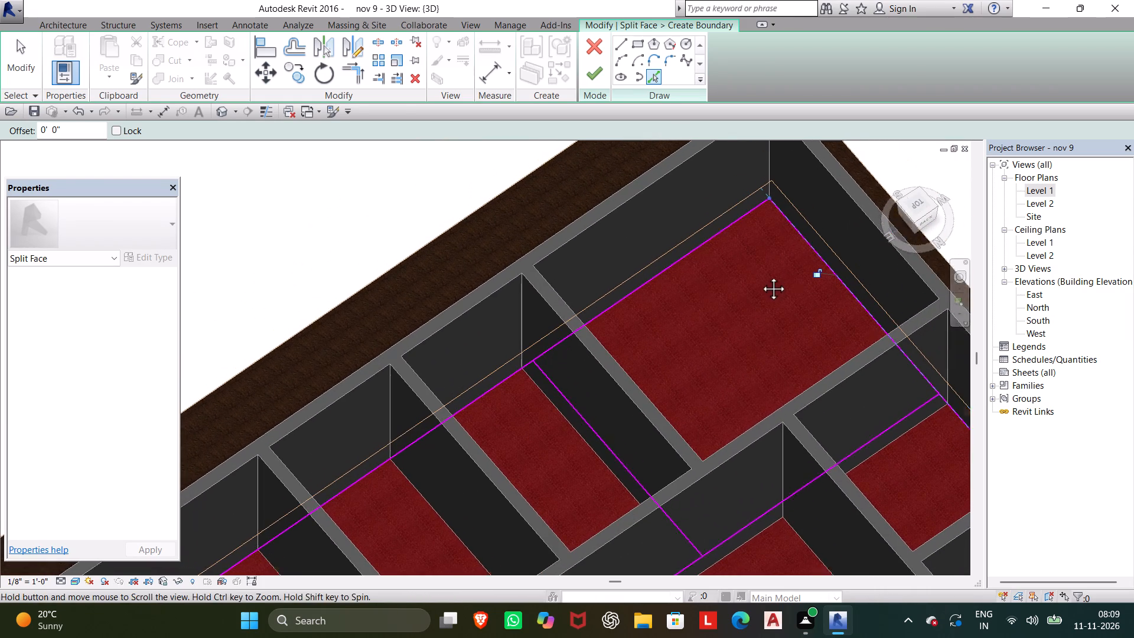
middle_click_drag(760, 275, 758, 276)
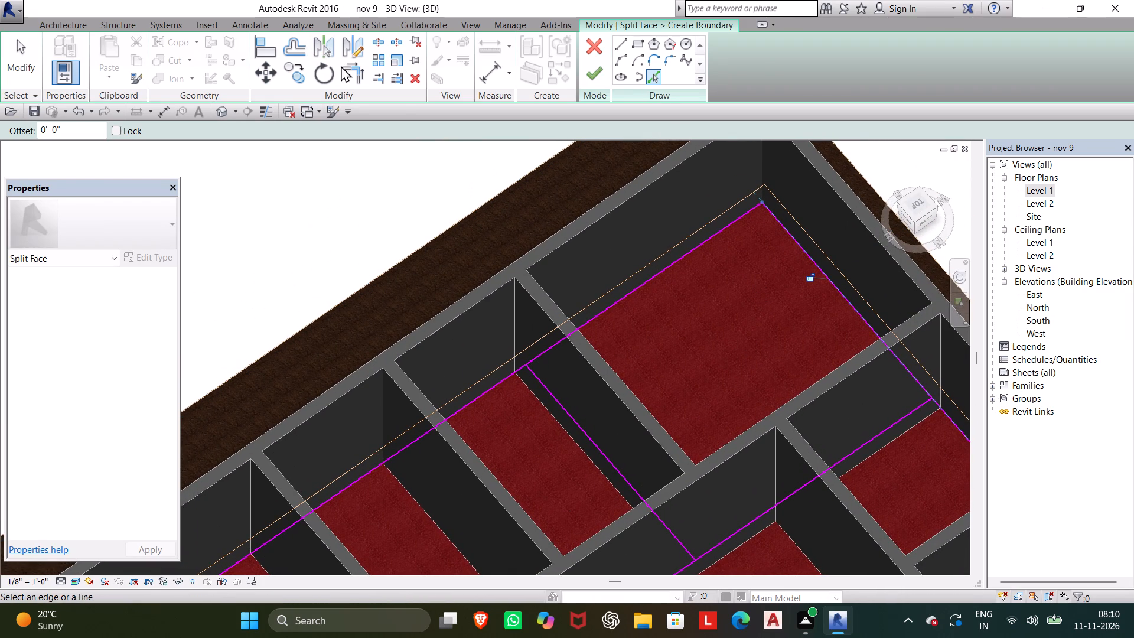
Trim the southwest room's four boundary lines to corners, keeping the room side, and finish the face split.
left_click(348, 76)
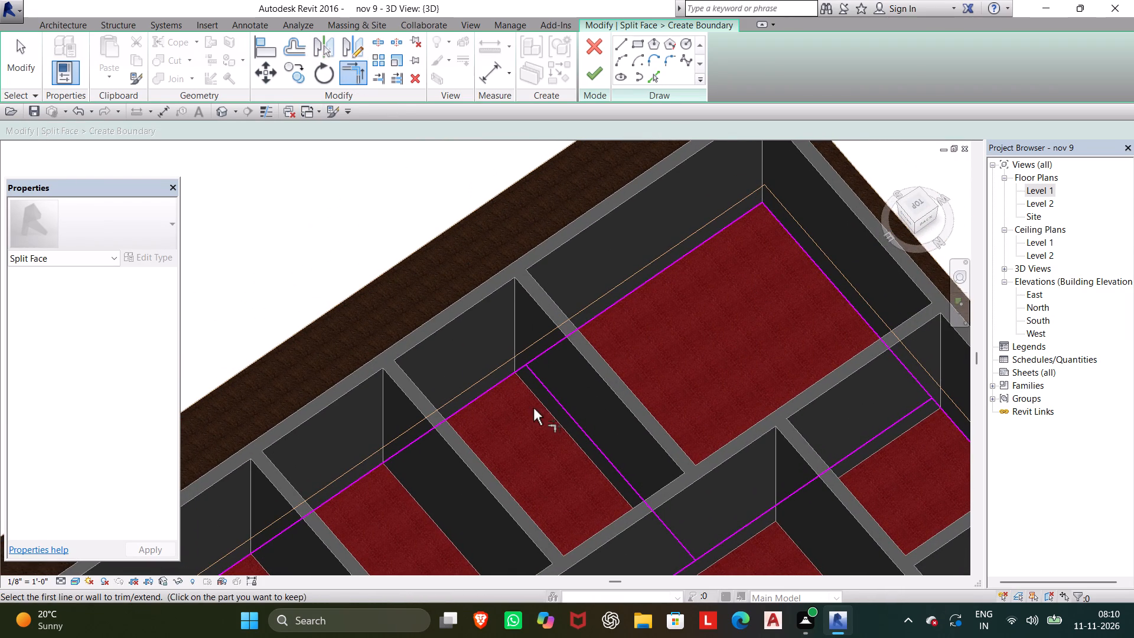
left_click(495, 382)
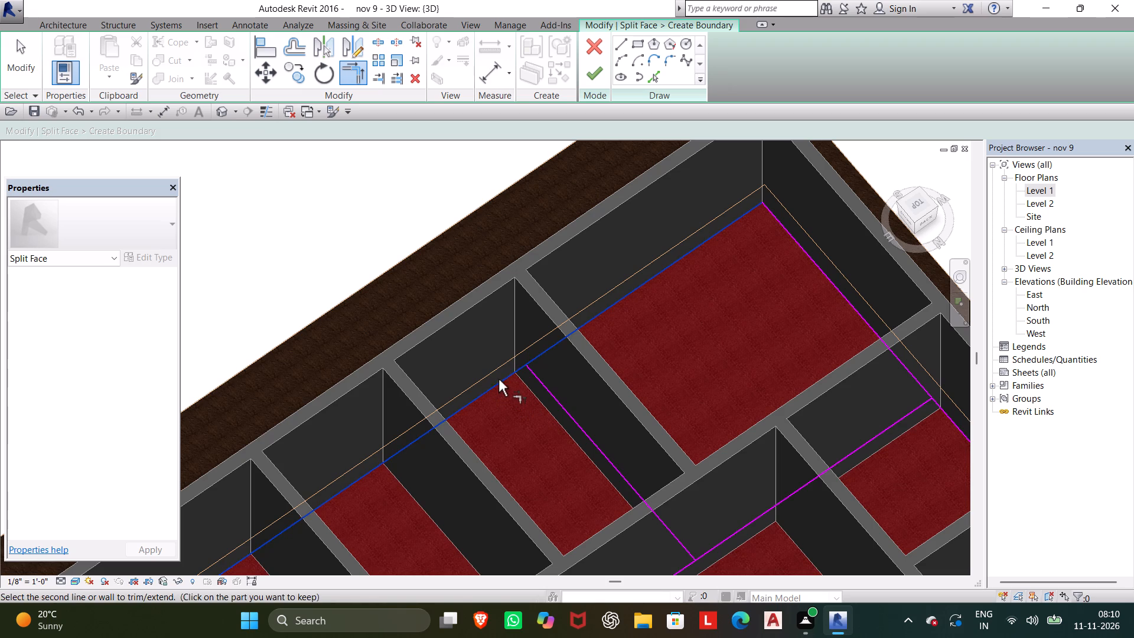
left_click(549, 393)
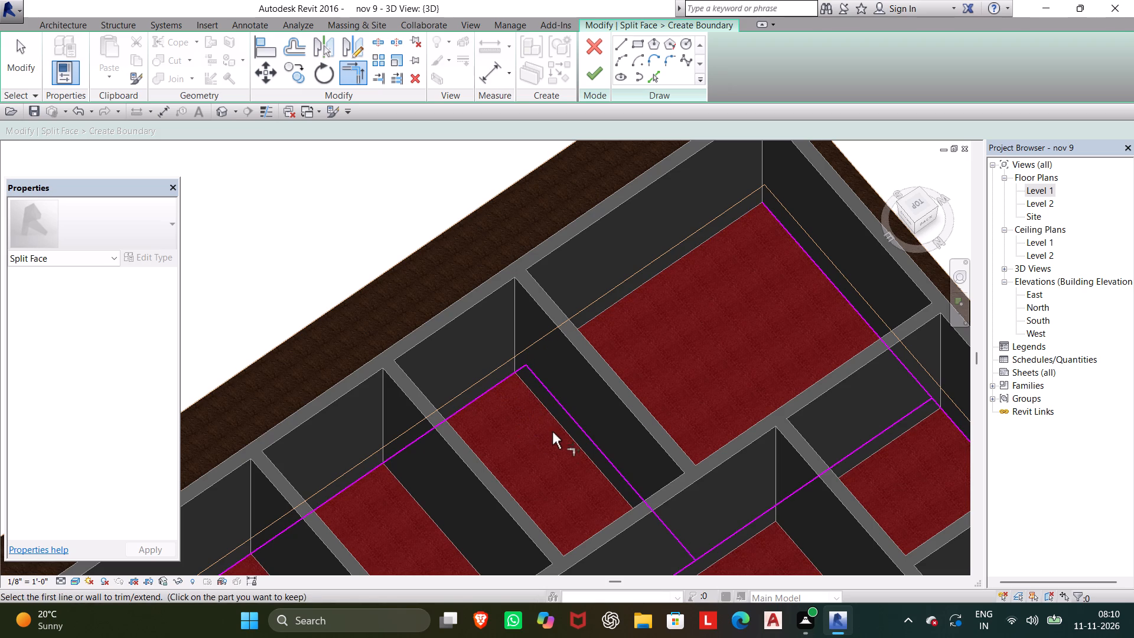
key("ctrl+z")
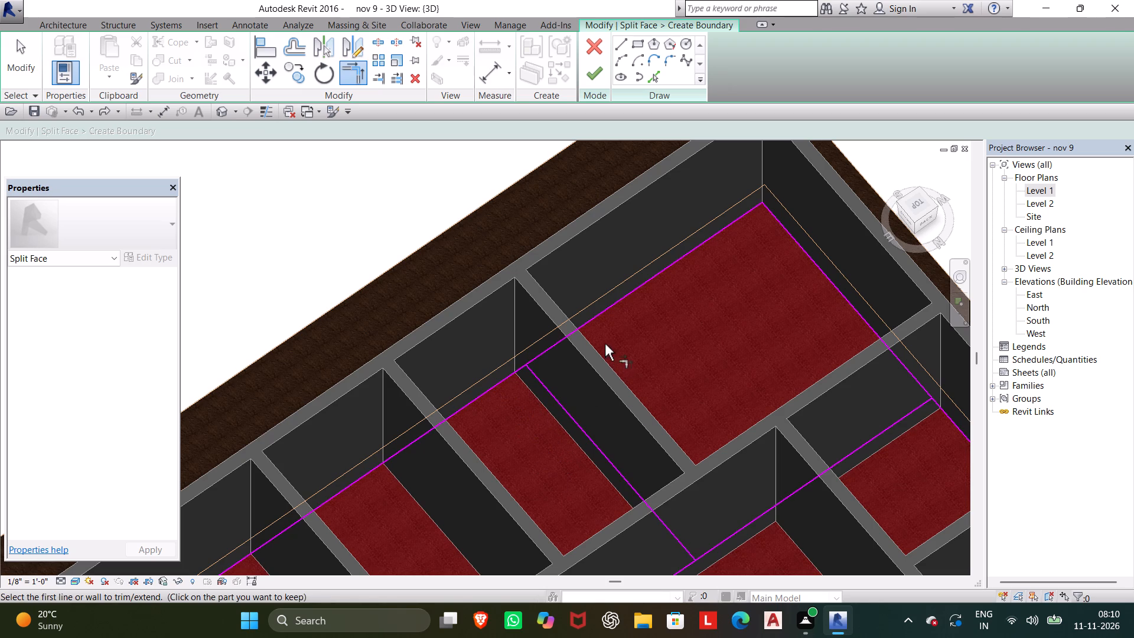
left_click(597, 311)
left_click(579, 428)
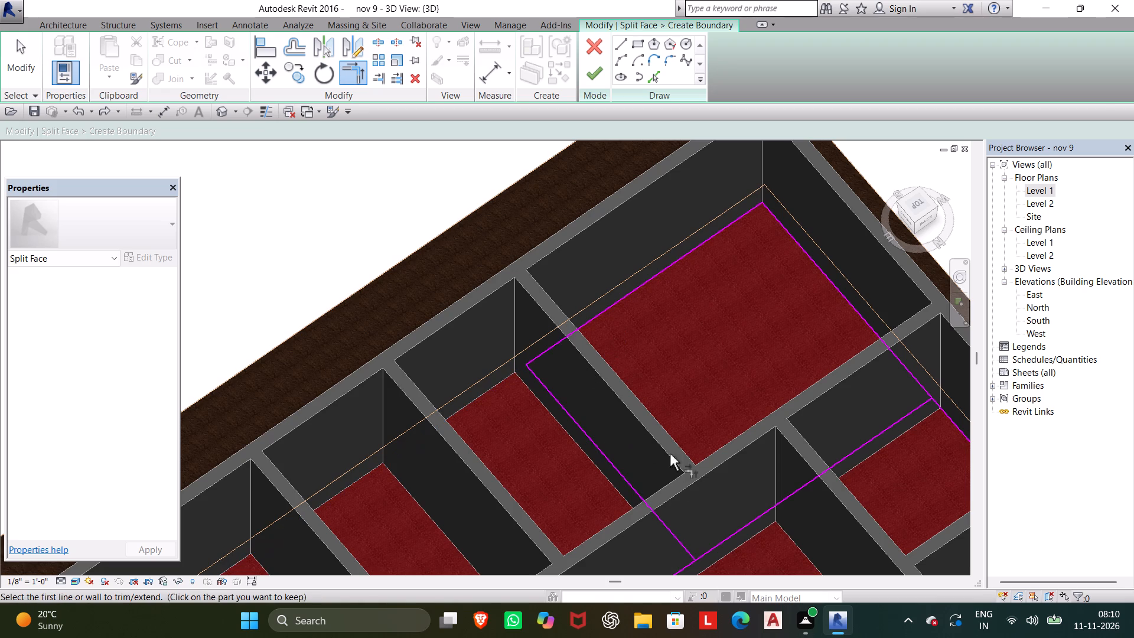
left_click(665, 530)
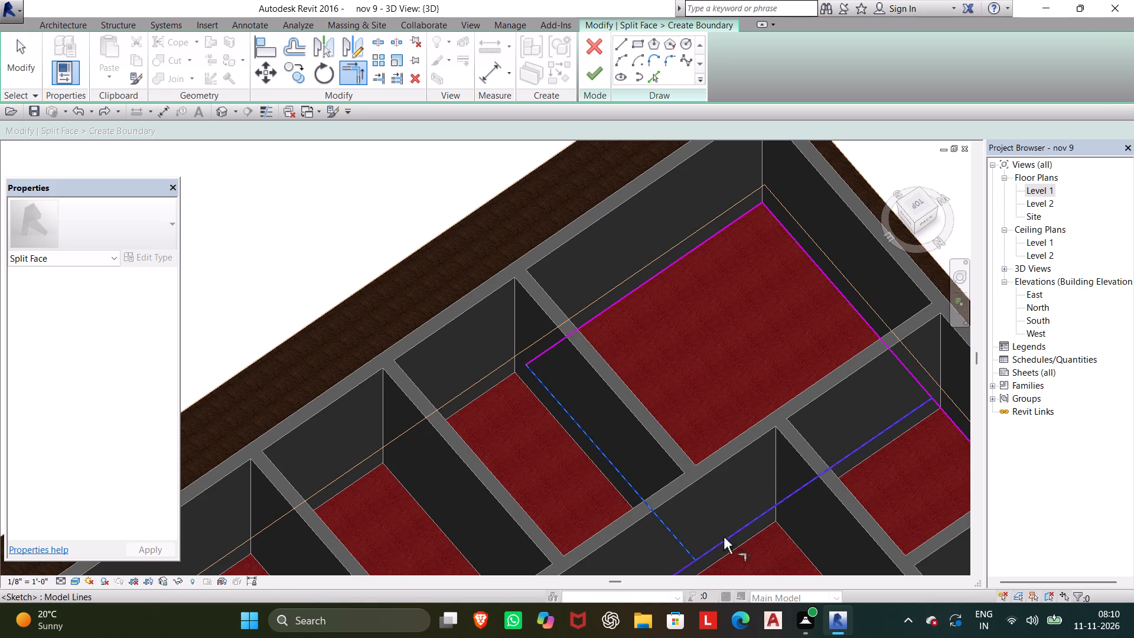
left_click(722, 536)
scroll(724, 527, "down", 2)
middle_click_drag(721, 525, 615, 480)
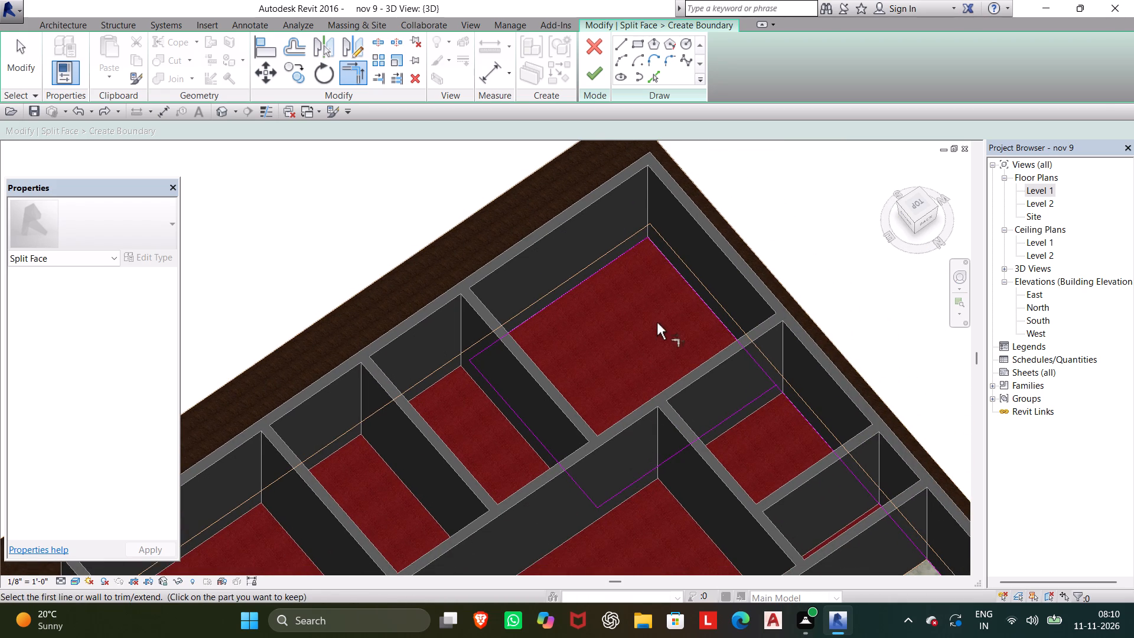
left_click(693, 293)
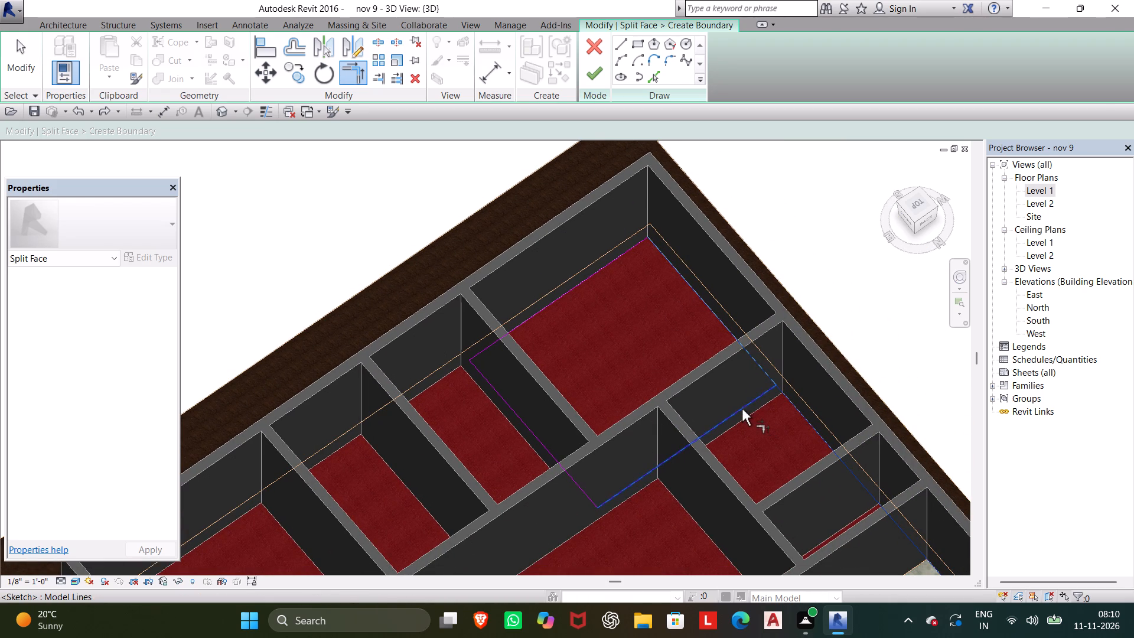
left_click(742, 409)
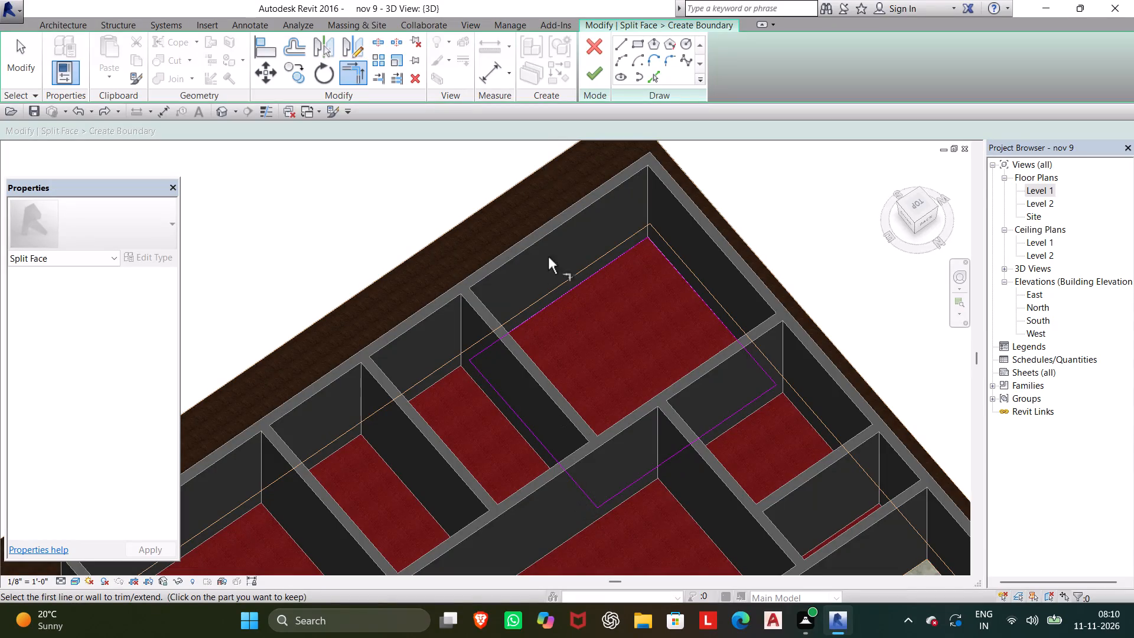
left_click(595, 84)
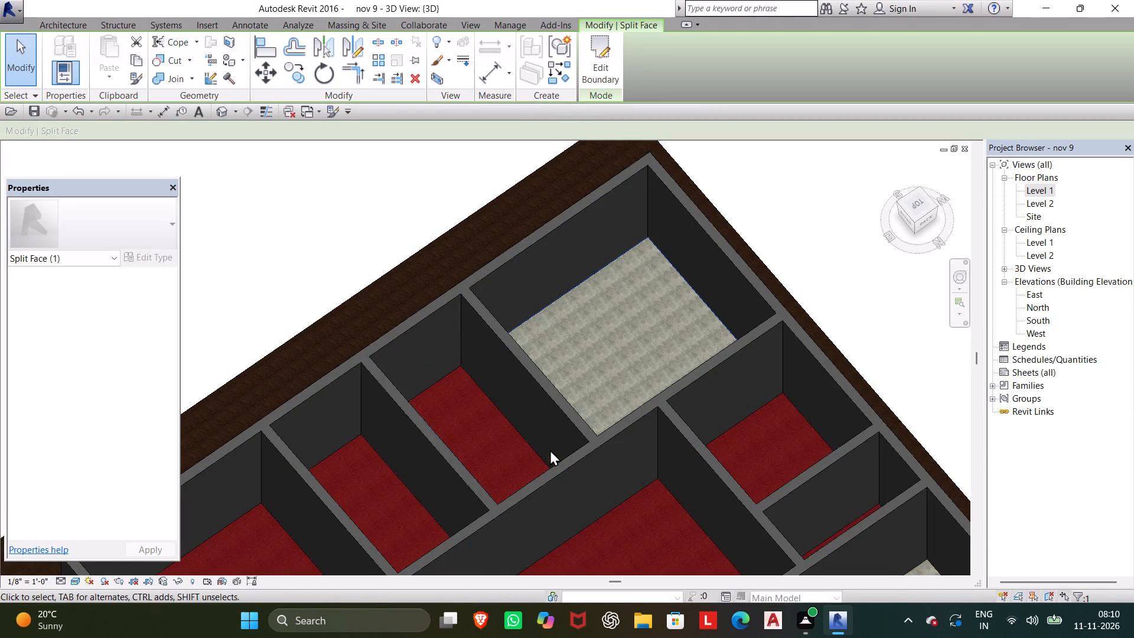
Examine the floor regions of all rooms across the house and dismiss the blank pop-up window.
scroll(529, 508, "down", 1)
middle_click_drag(533, 500, 494, 447)
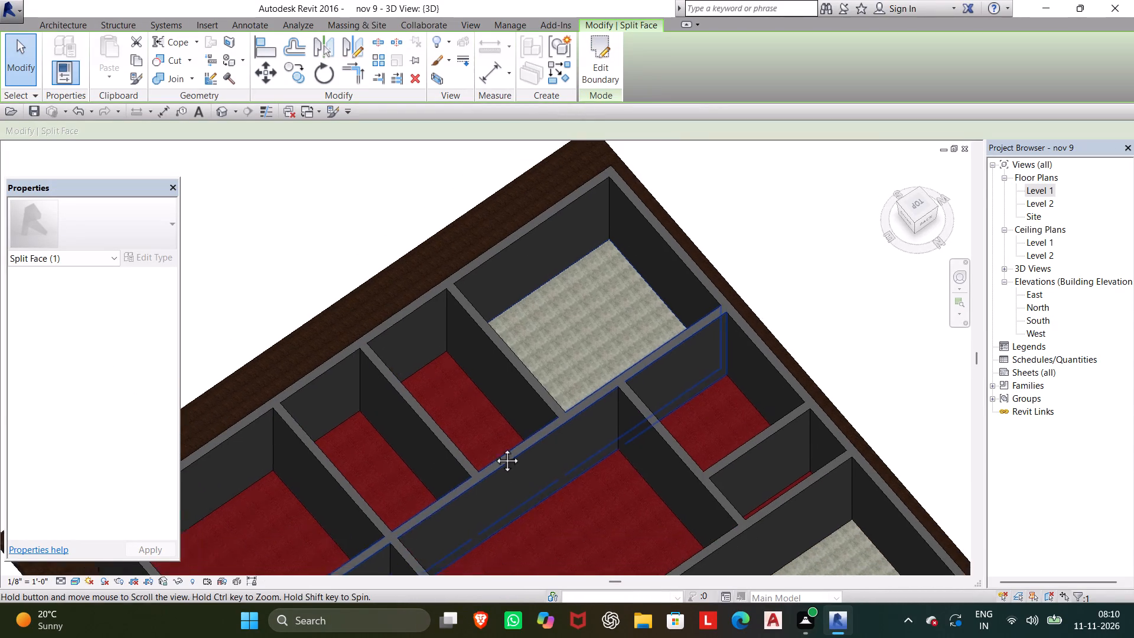
middle_click_drag(494, 447, 777, 444)
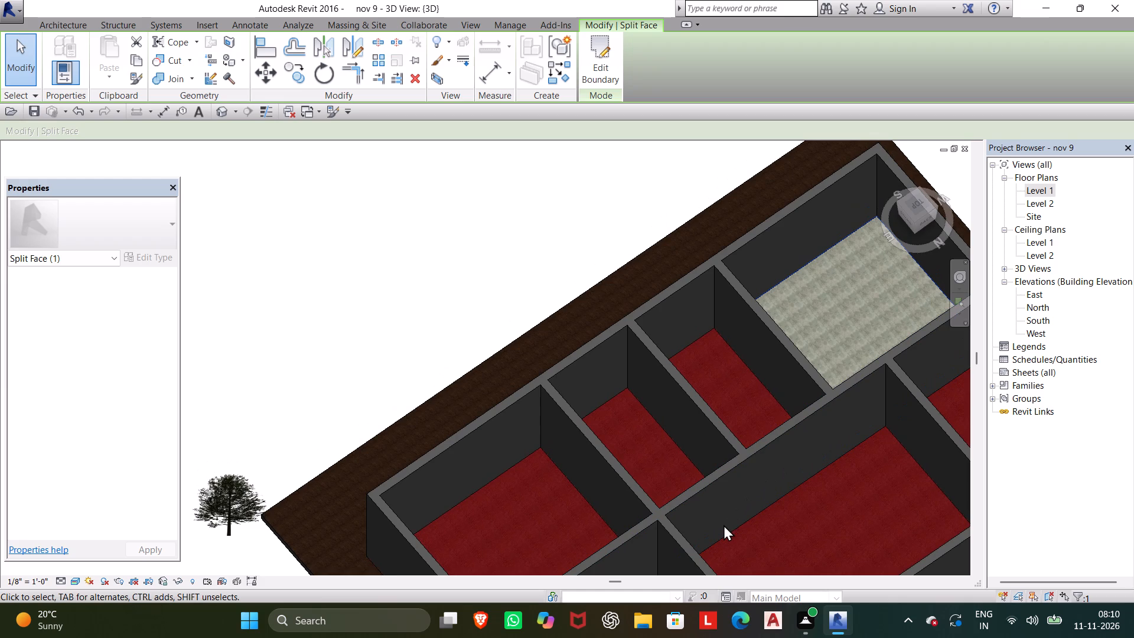
scroll(696, 513, "down", 2)
middle_click_drag(583, 433, 402, 362)
scroll(438, 370, "down", 2)
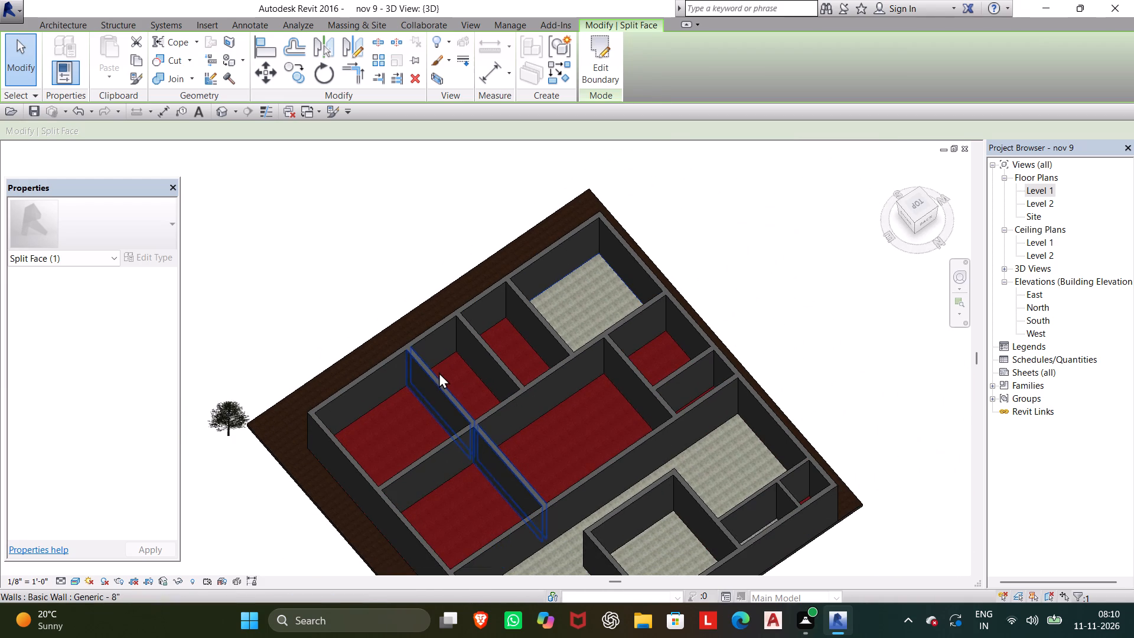
middle_click_drag(448, 373, 448, 346)
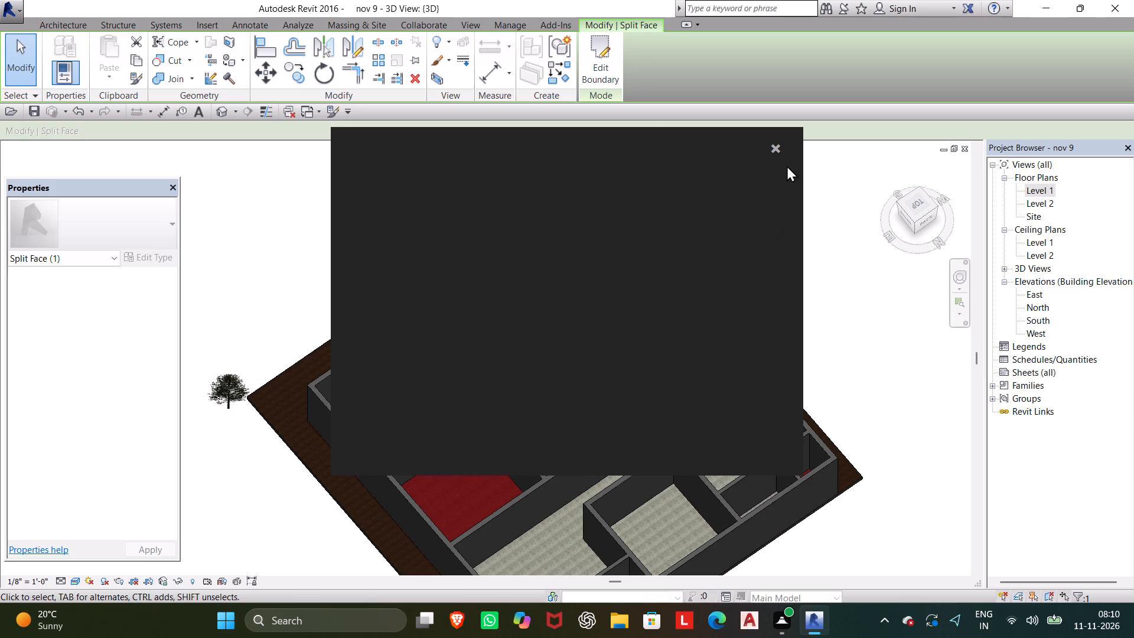
left_click(776, 149)
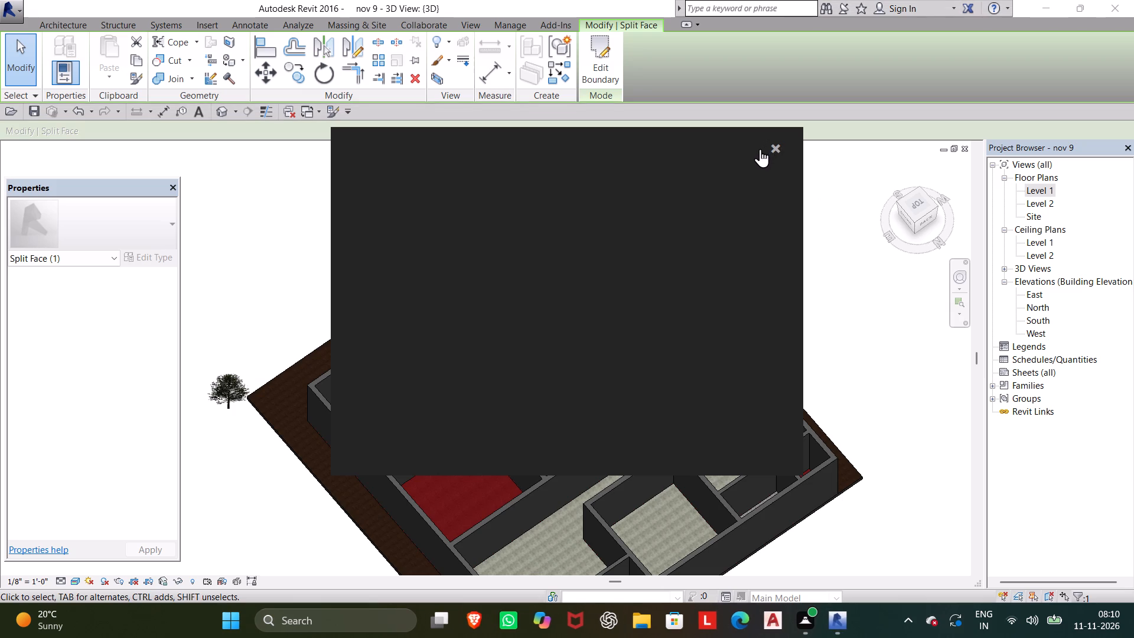
scroll(465, 453, "down", 2)
middle_click_drag(465, 453, 465, 452)
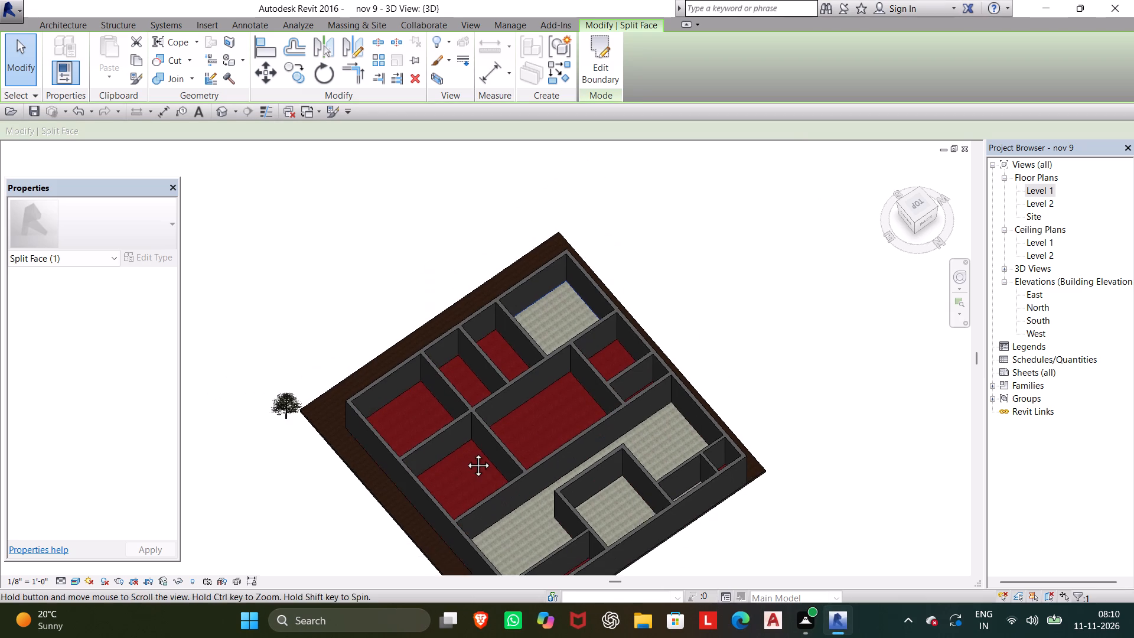
middle_click_drag(465, 452, 508, 423)
scroll(491, 427, "up", 6)
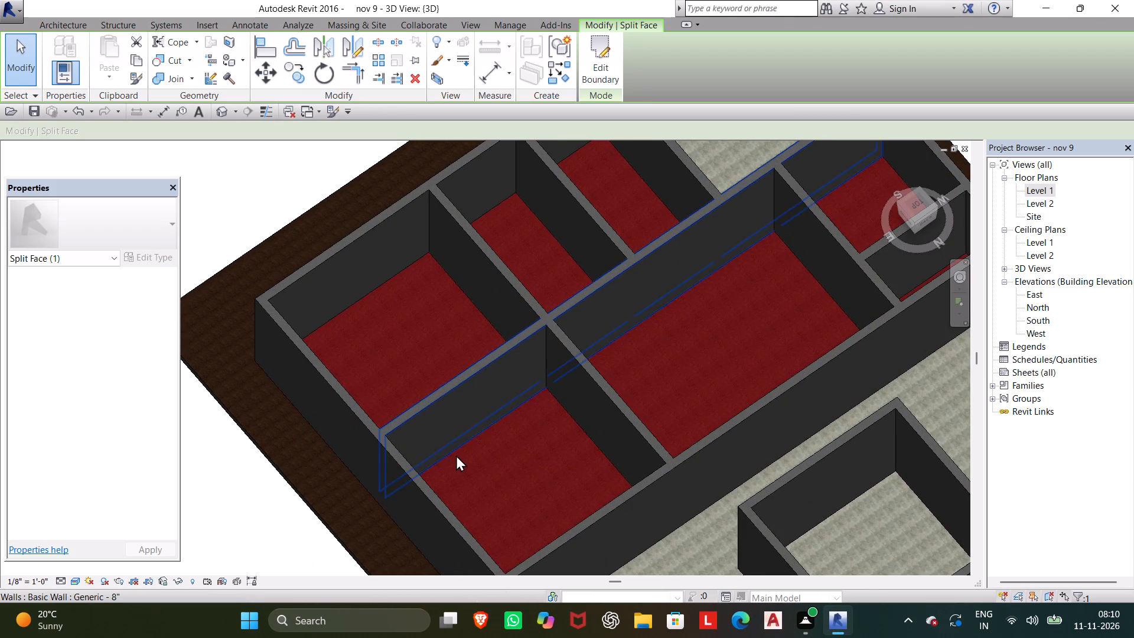
scroll(456, 455, "down", 1)
middle_click_drag(442, 476, 432, 486)
scroll(454, 483, "down", 2)
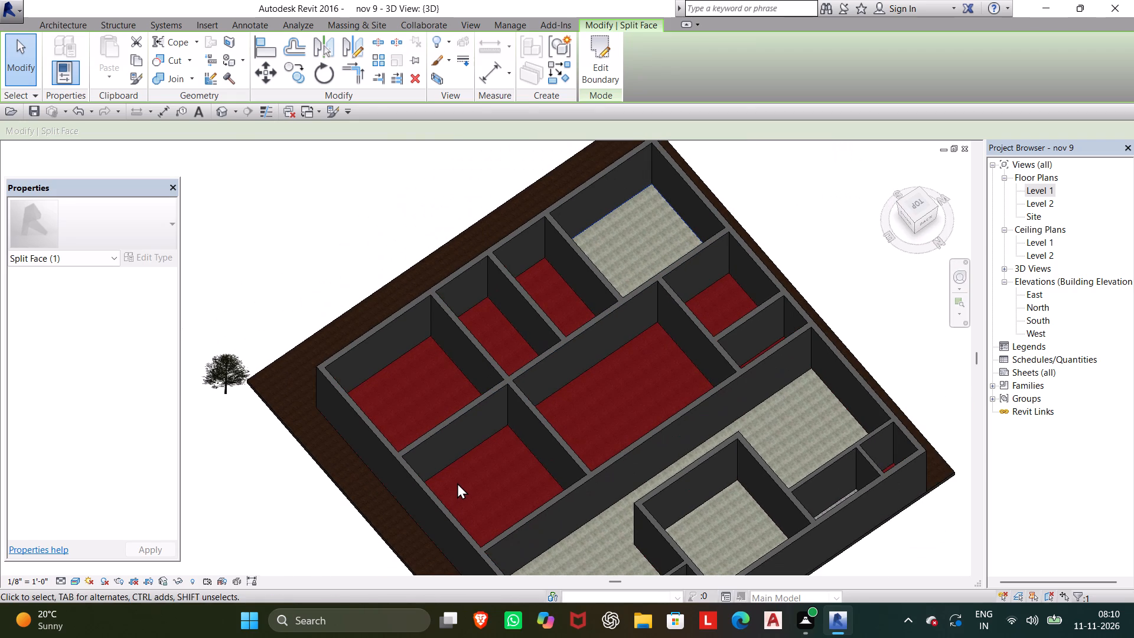
scroll(457, 483, "down", 2)
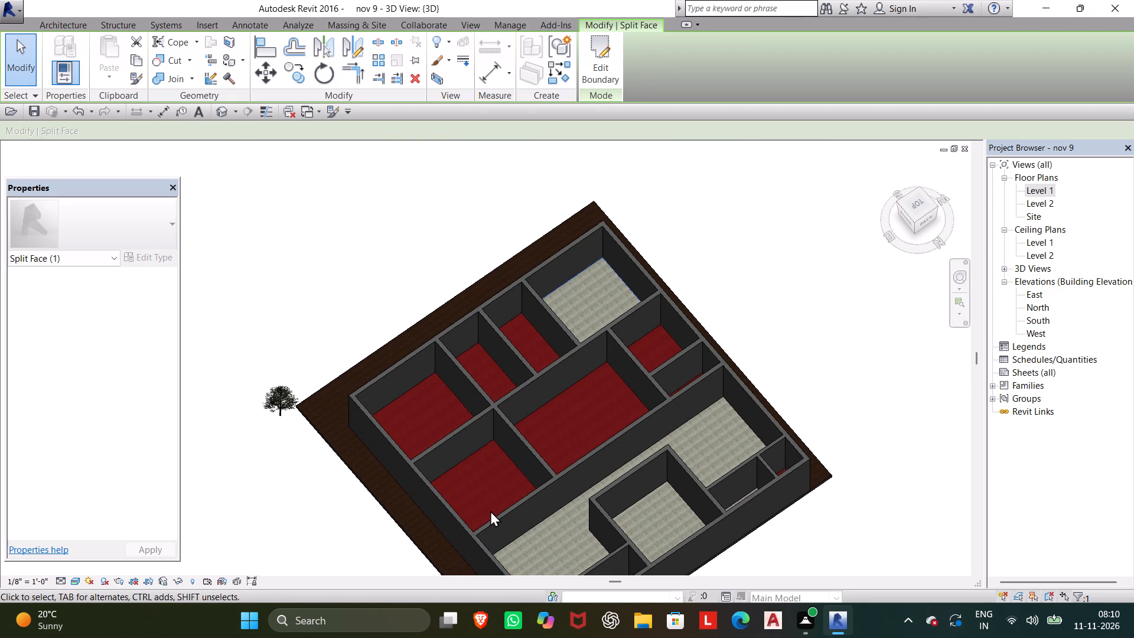
scroll(491, 510, "down", 2)
scroll(483, 472, "up", 8)
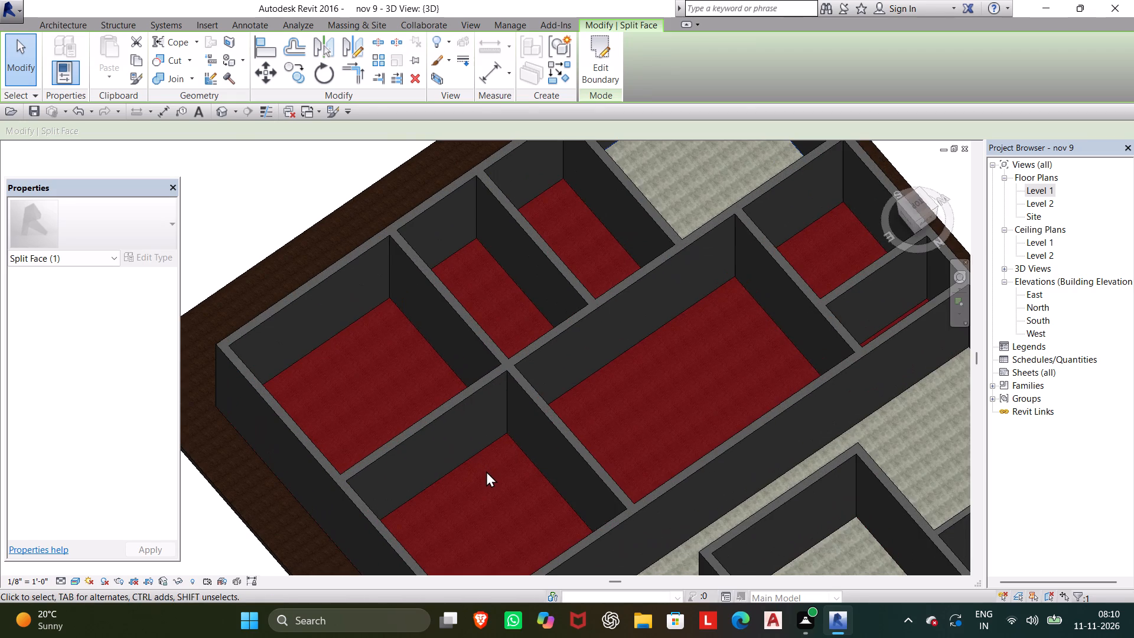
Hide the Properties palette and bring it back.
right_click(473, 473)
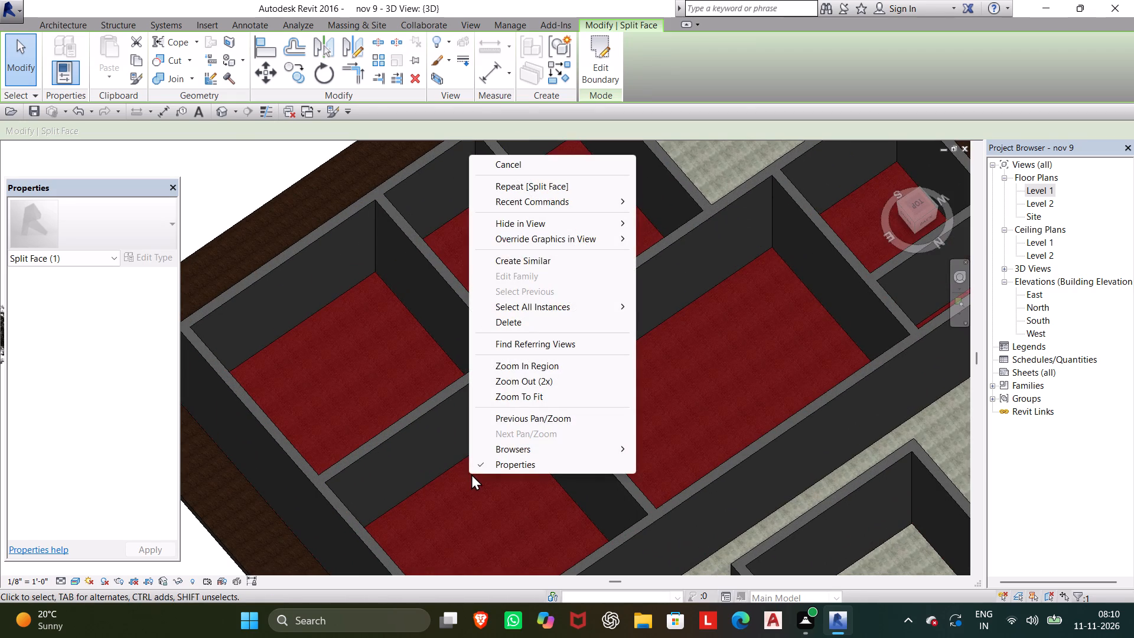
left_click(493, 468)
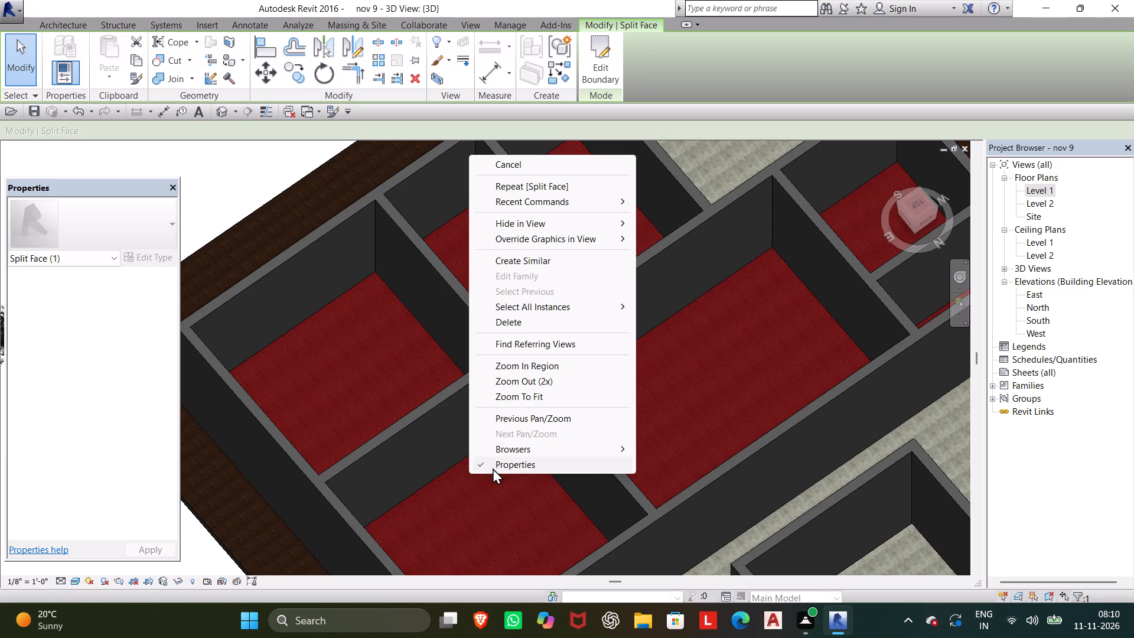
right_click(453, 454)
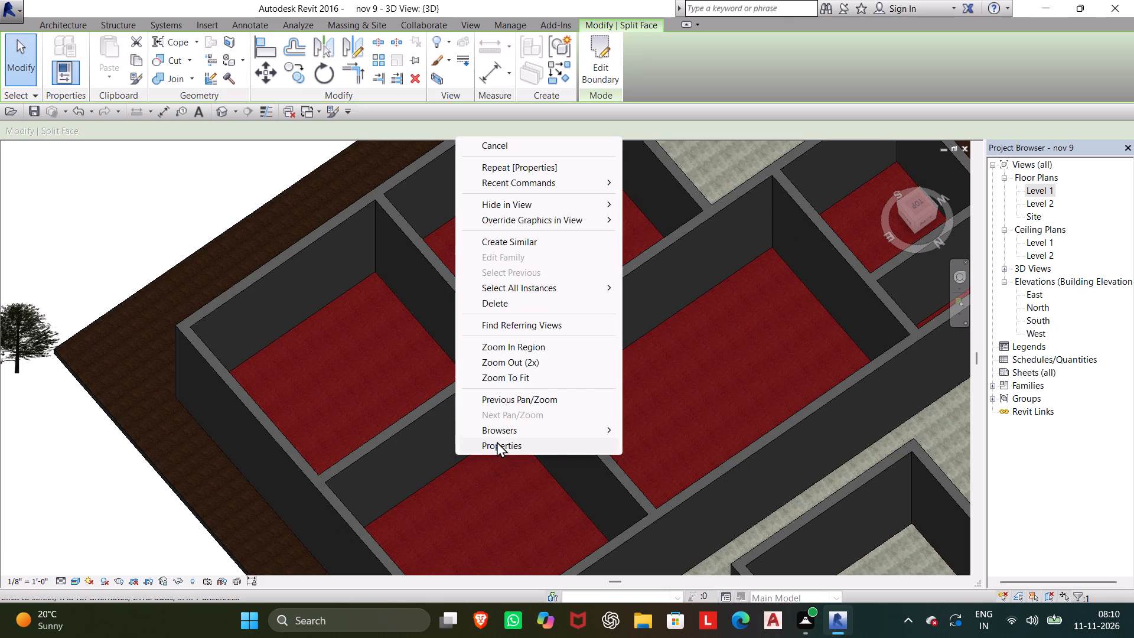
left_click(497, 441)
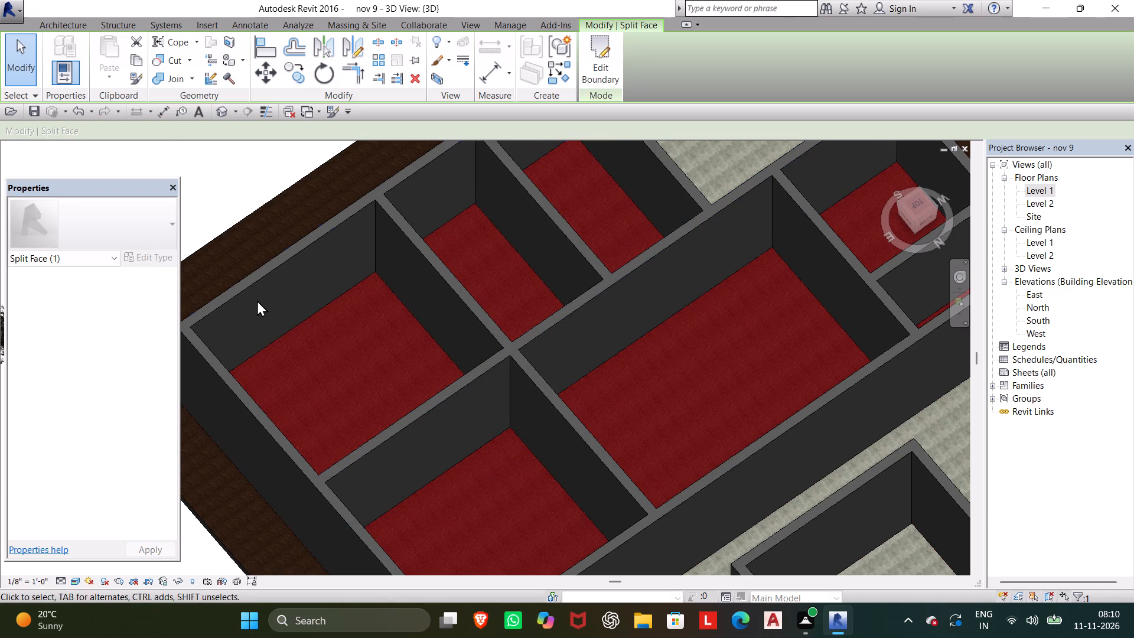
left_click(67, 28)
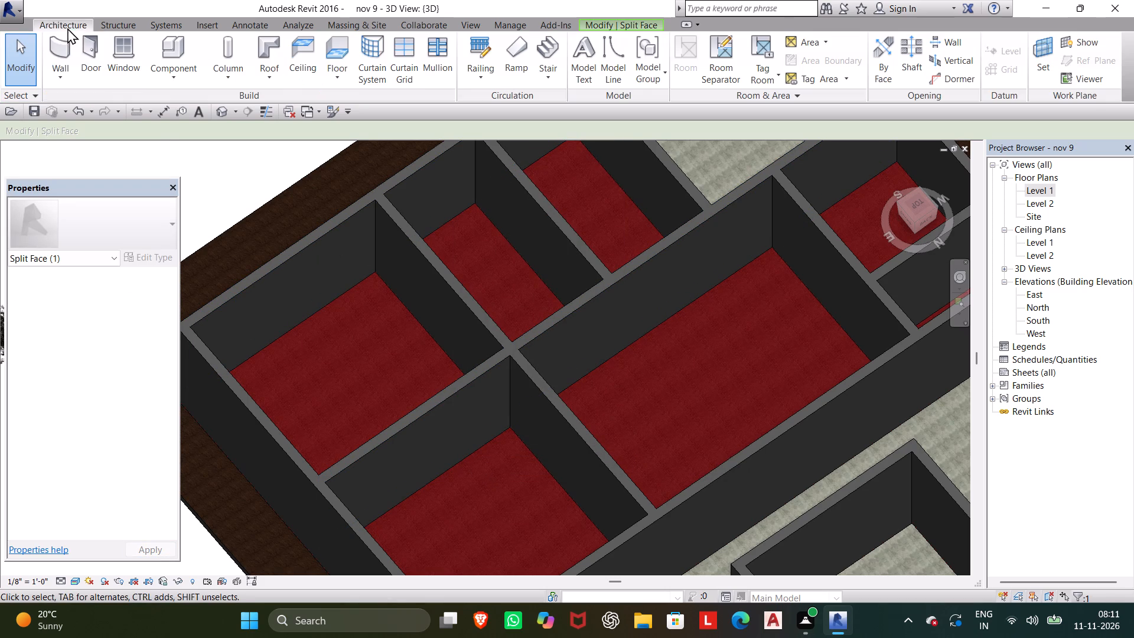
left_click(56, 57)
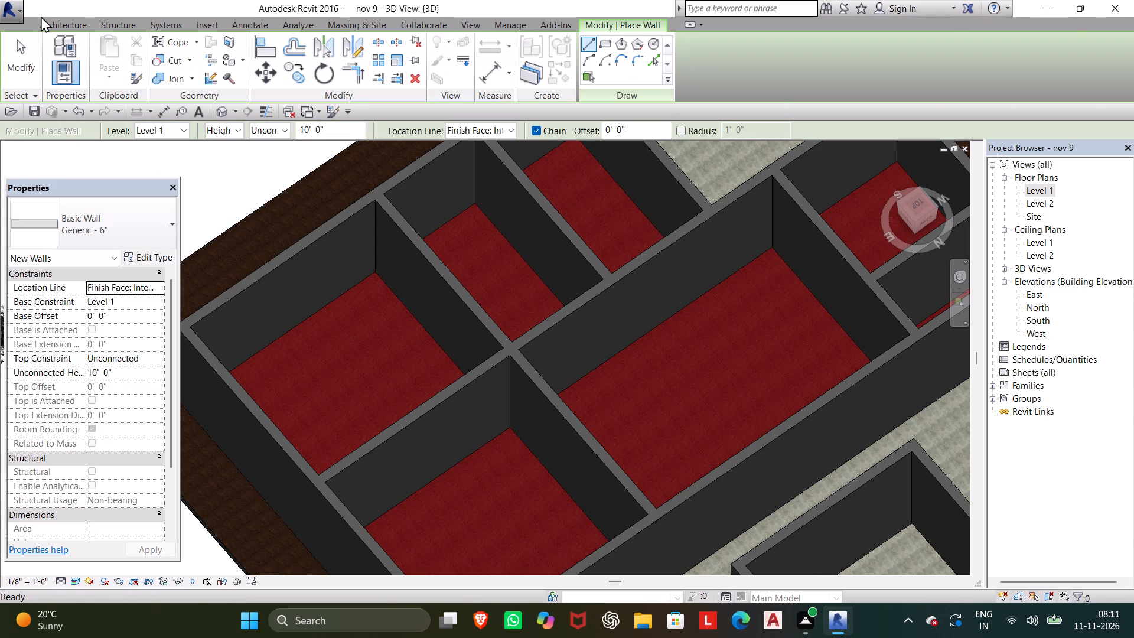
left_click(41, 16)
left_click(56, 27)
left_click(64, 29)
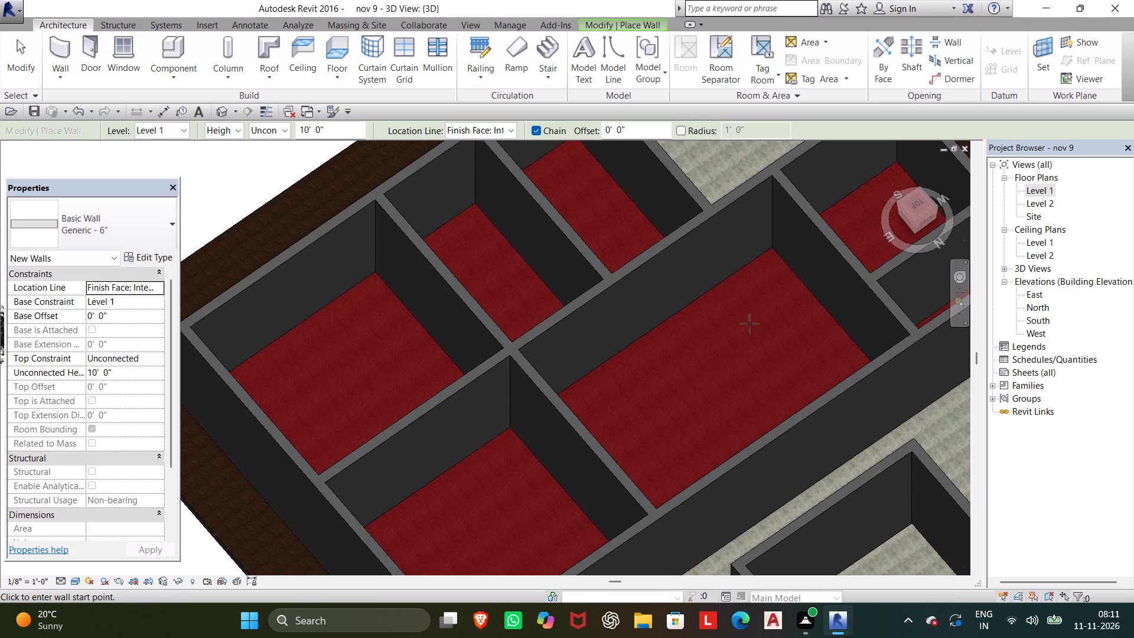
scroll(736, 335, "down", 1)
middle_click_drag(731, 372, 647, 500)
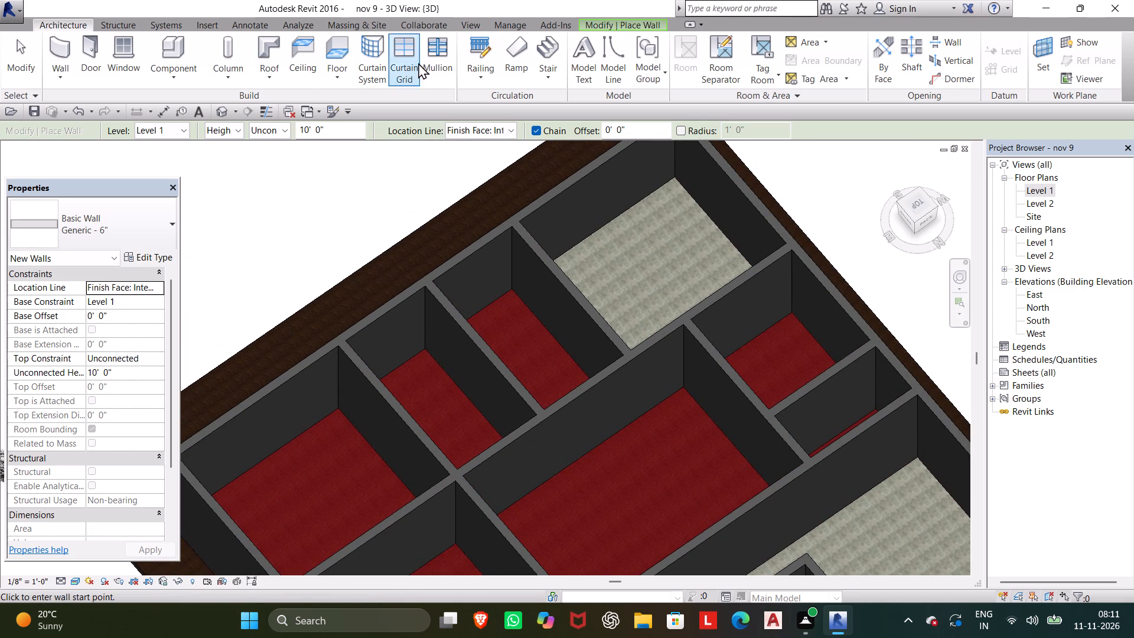
Open the Material Browser with the project's materials.
left_click(519, 25)
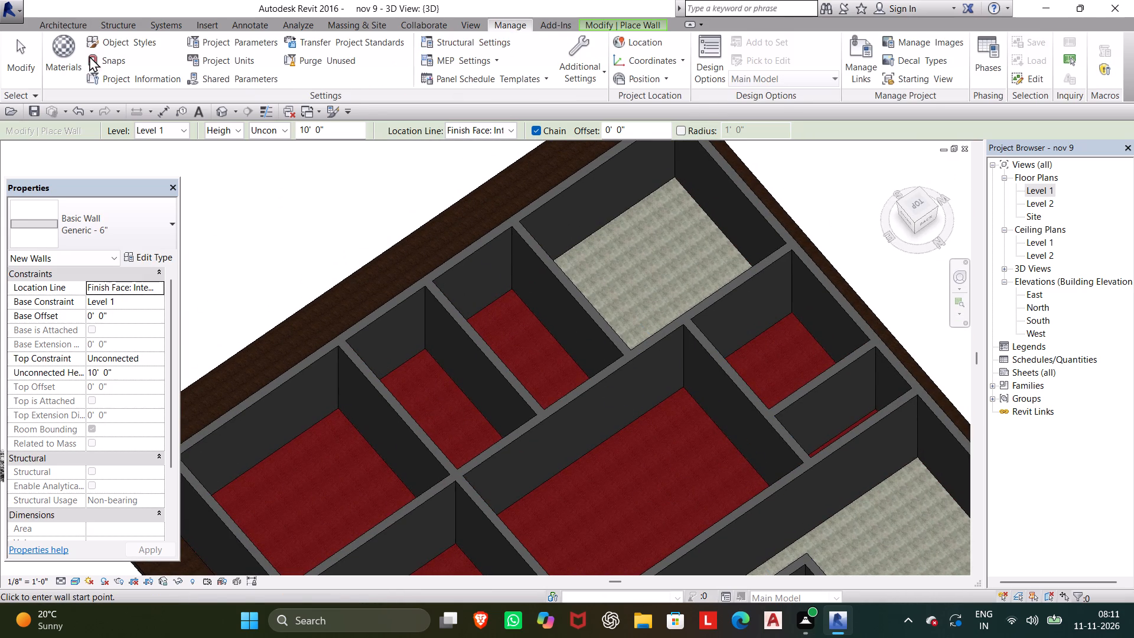
left_click(73, 47)
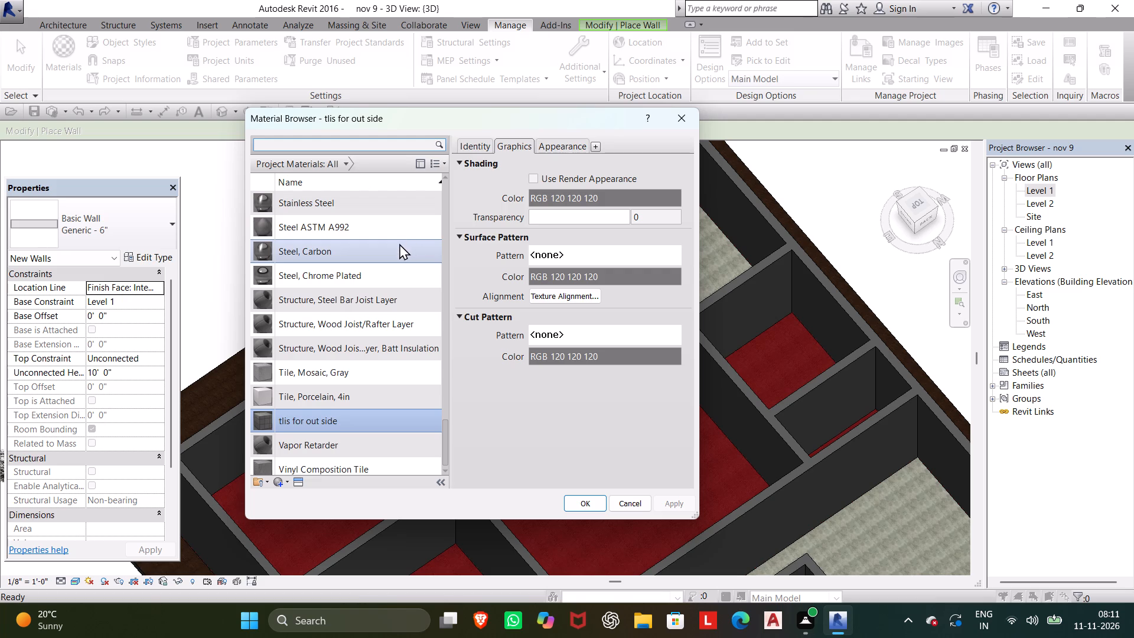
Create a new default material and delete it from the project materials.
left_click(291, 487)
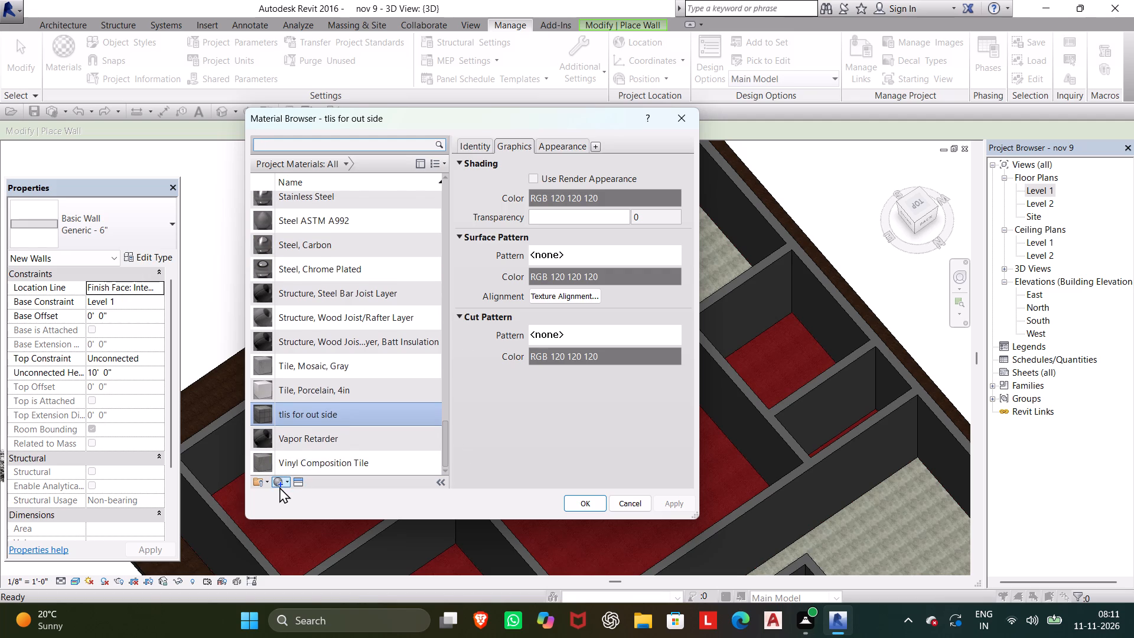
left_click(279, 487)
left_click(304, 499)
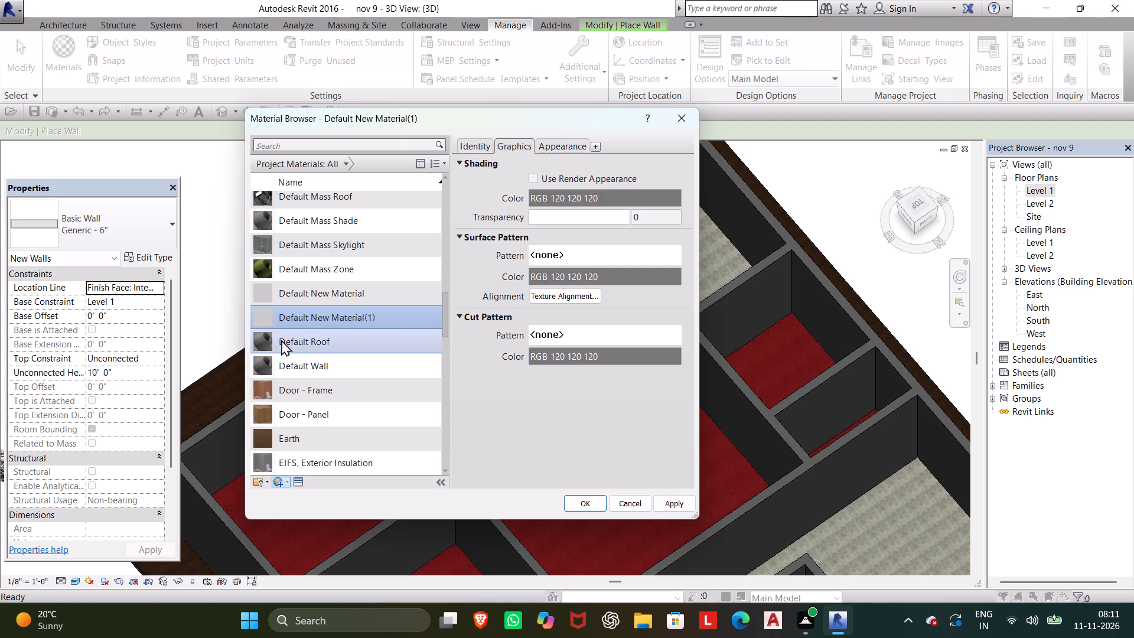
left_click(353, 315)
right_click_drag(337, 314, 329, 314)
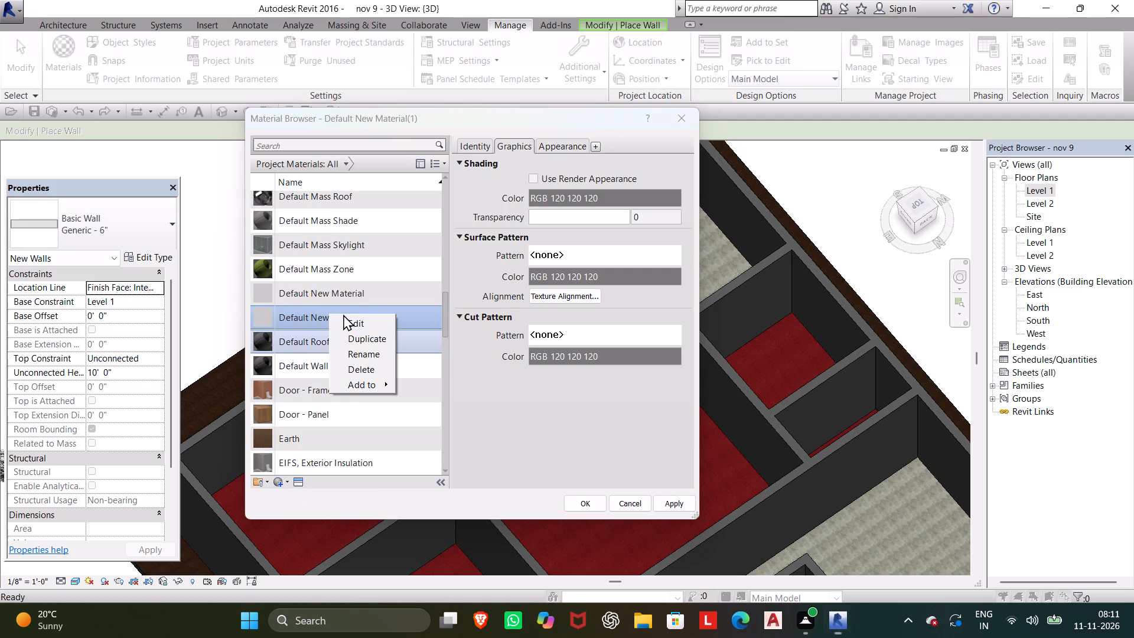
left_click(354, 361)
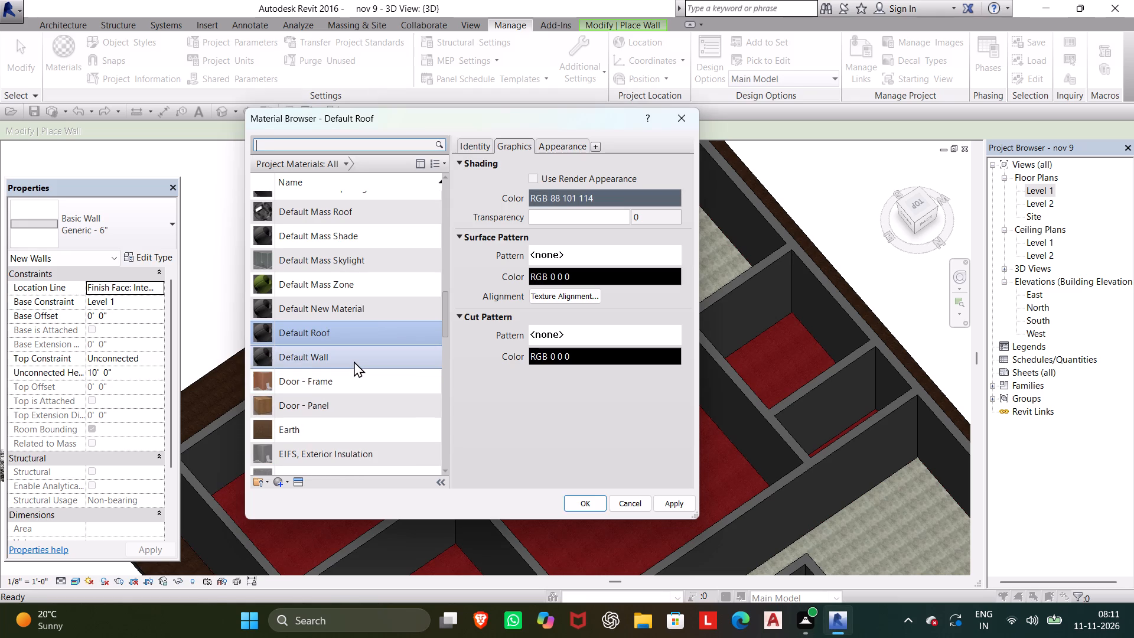
Delete the Default Roof material from the project materials.
left_click(354, 327)
right_click(349, 327)
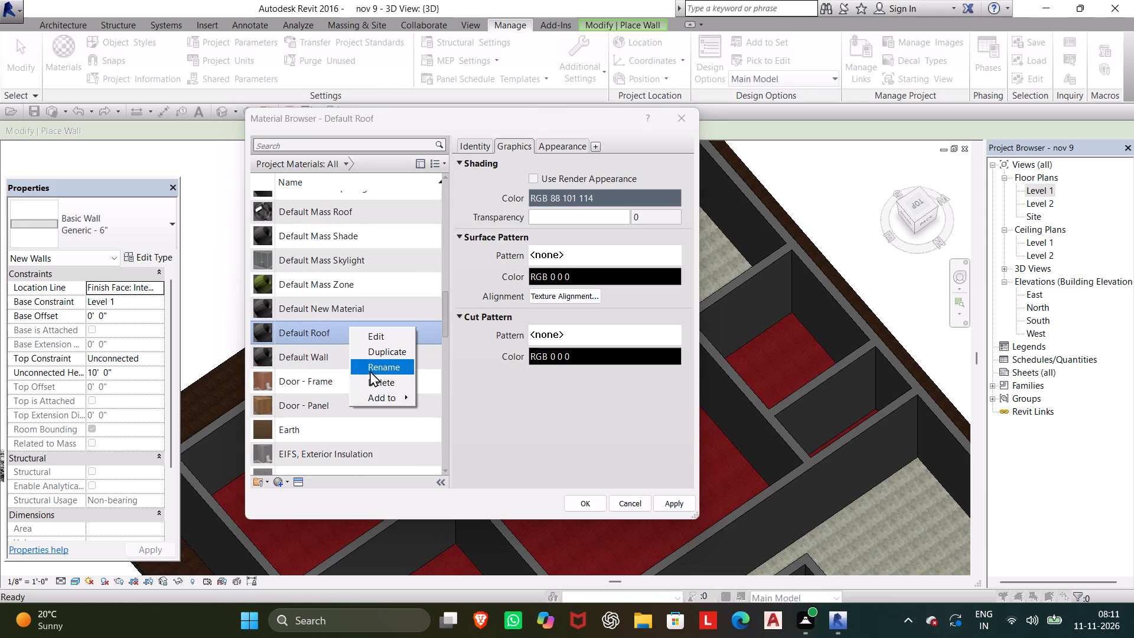
left_click(371, 384)
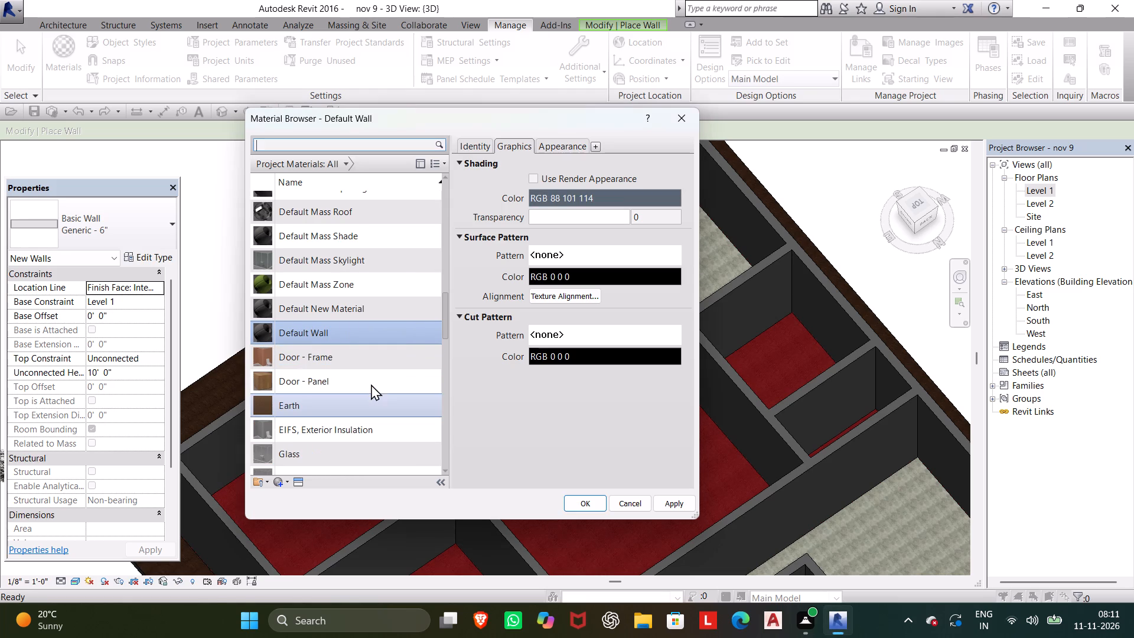
Rename the Default Wall material as bed room and dismiss the blank pop-up window.
right_click(335, 336)
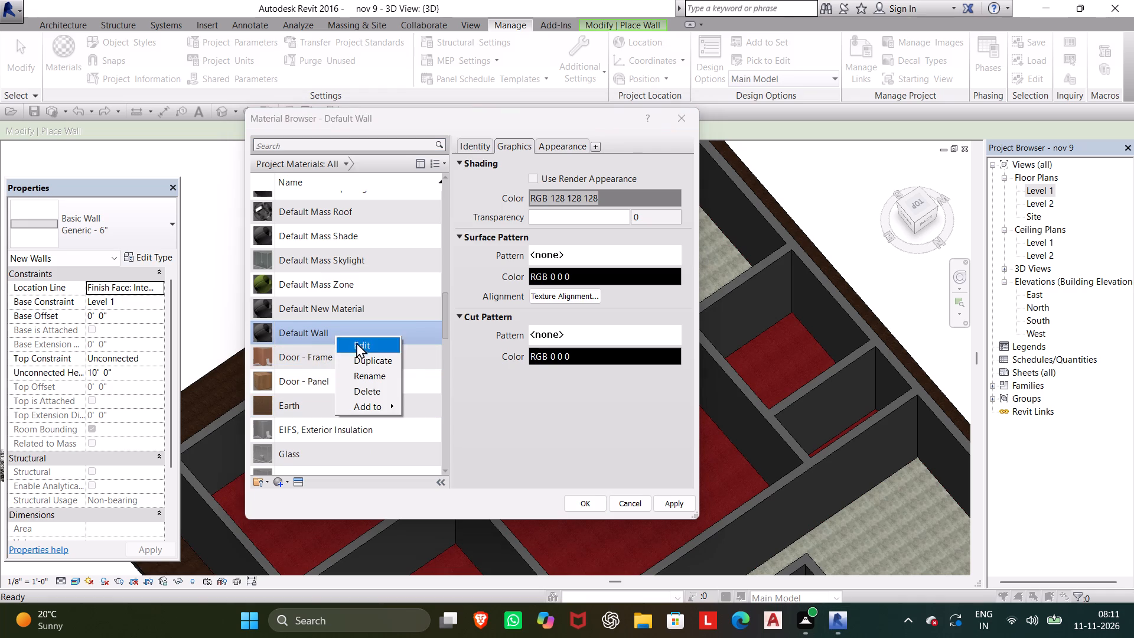
left_click(374, 377)
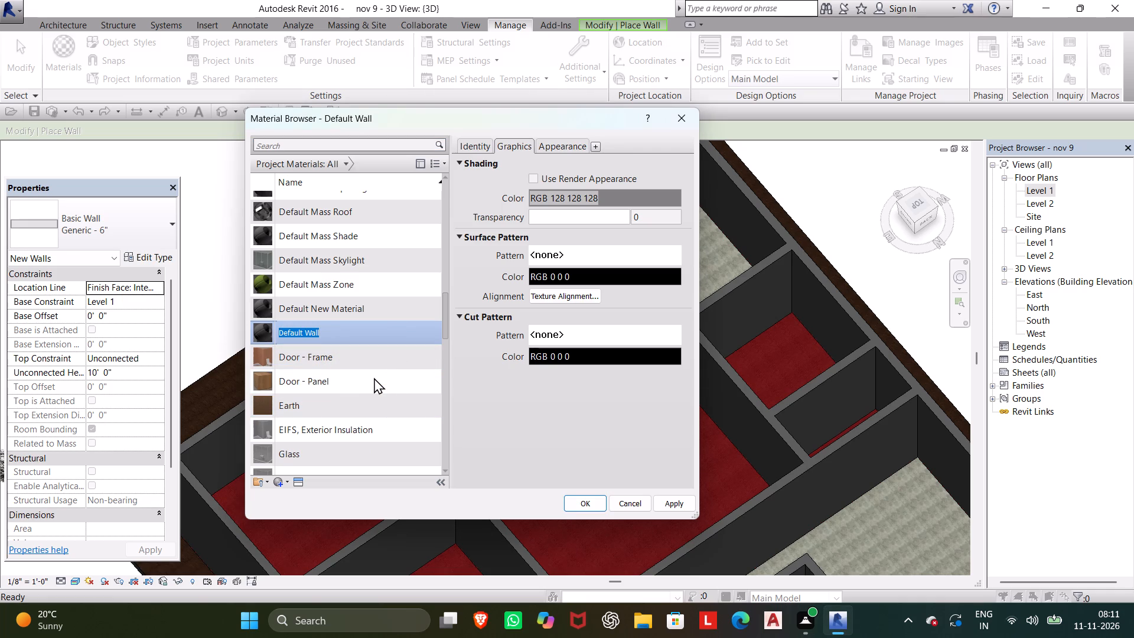
key("space")
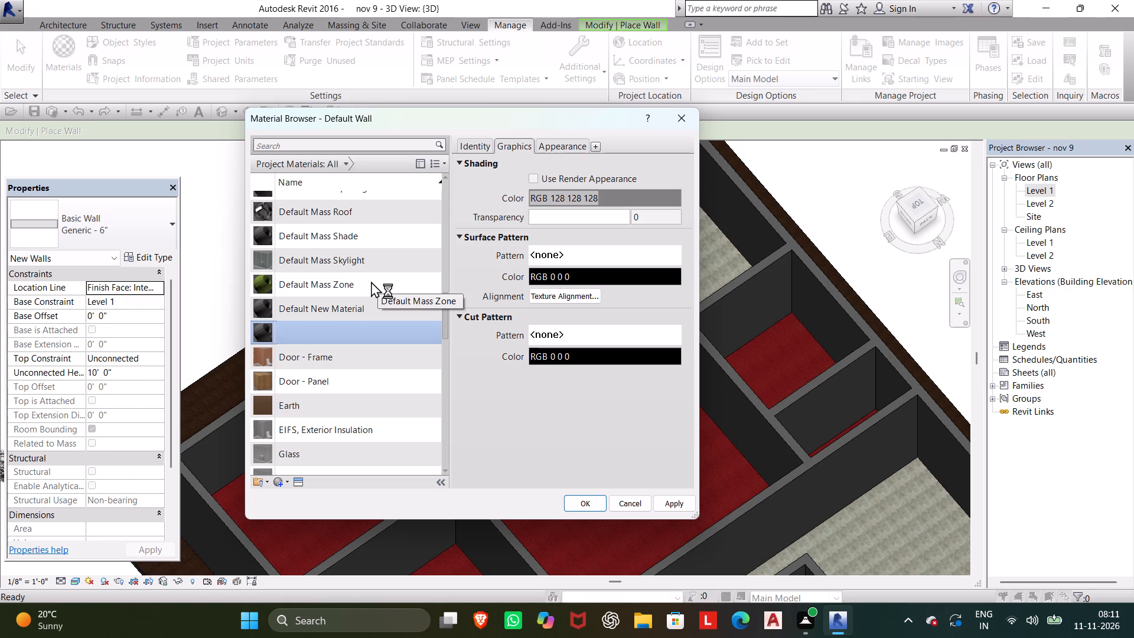
type("bed")
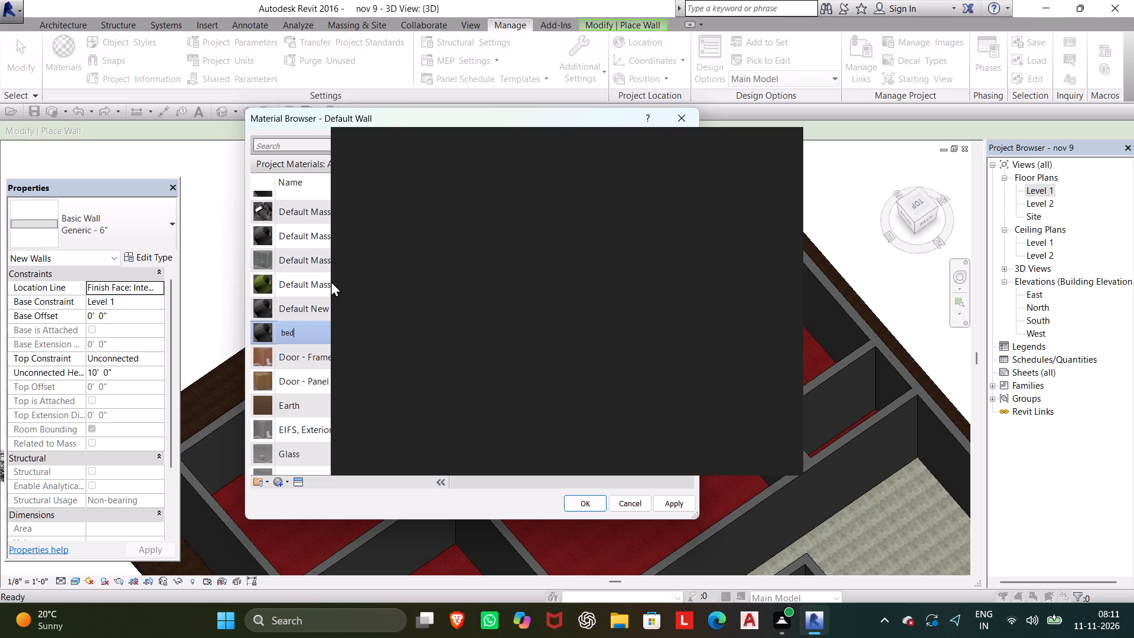
key("space")
key("r")
key("o")
key("o")
key("m")
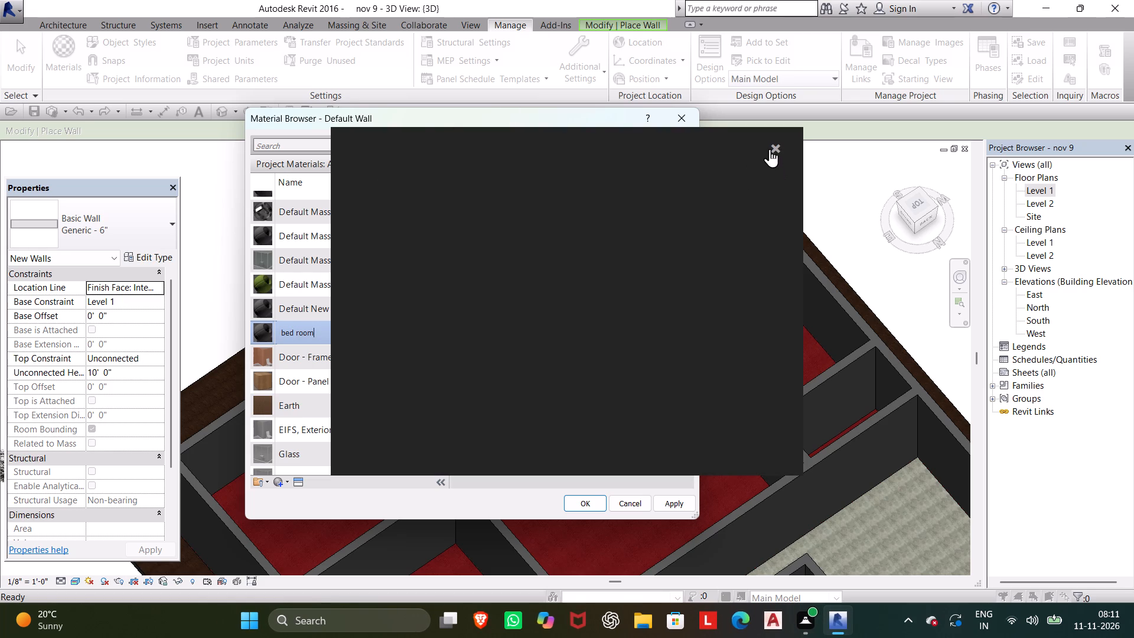
left_click(774, 147)
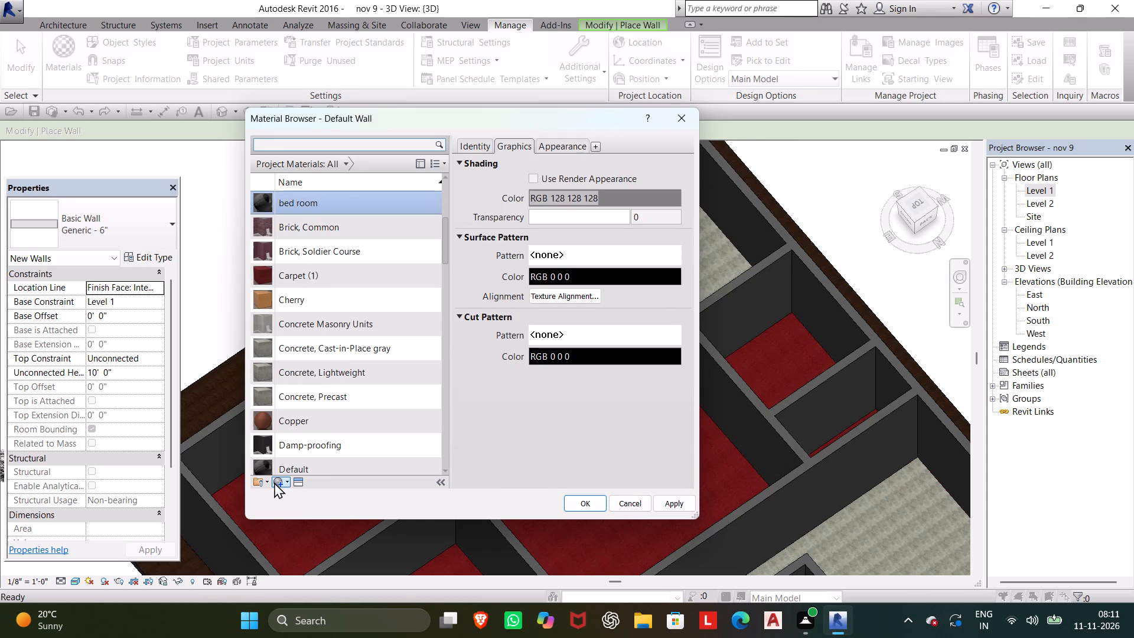
Open the Asset Browser for the bed room material and search the asset libraries for "floo".
left_click(300, 484)
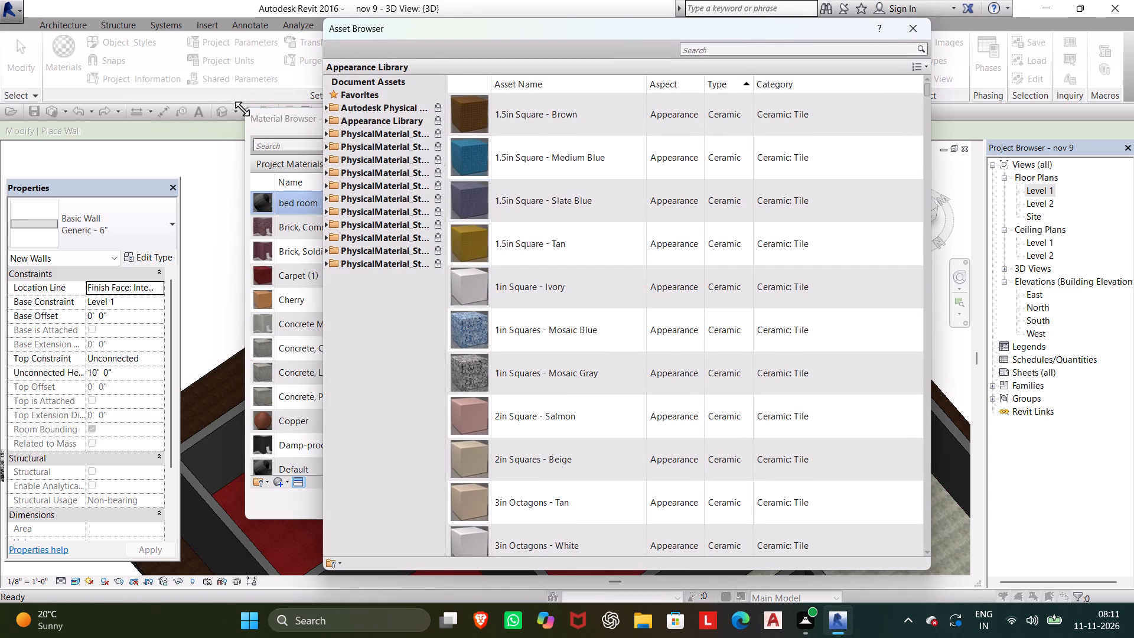
left_click(357, 102)
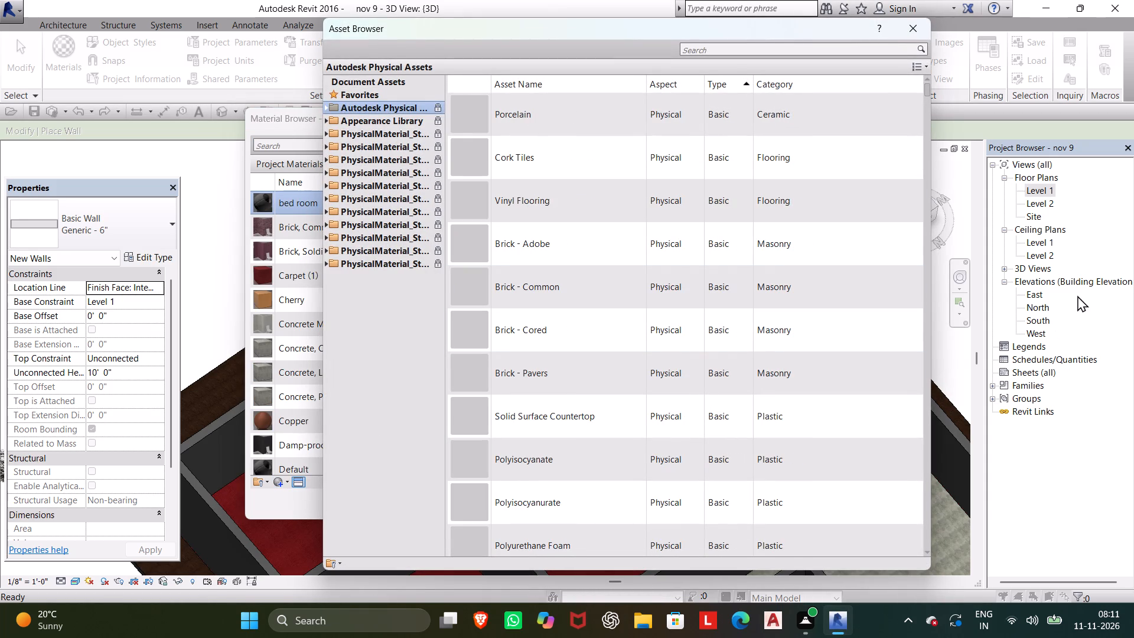
scroll(533, 115, "up", 6)
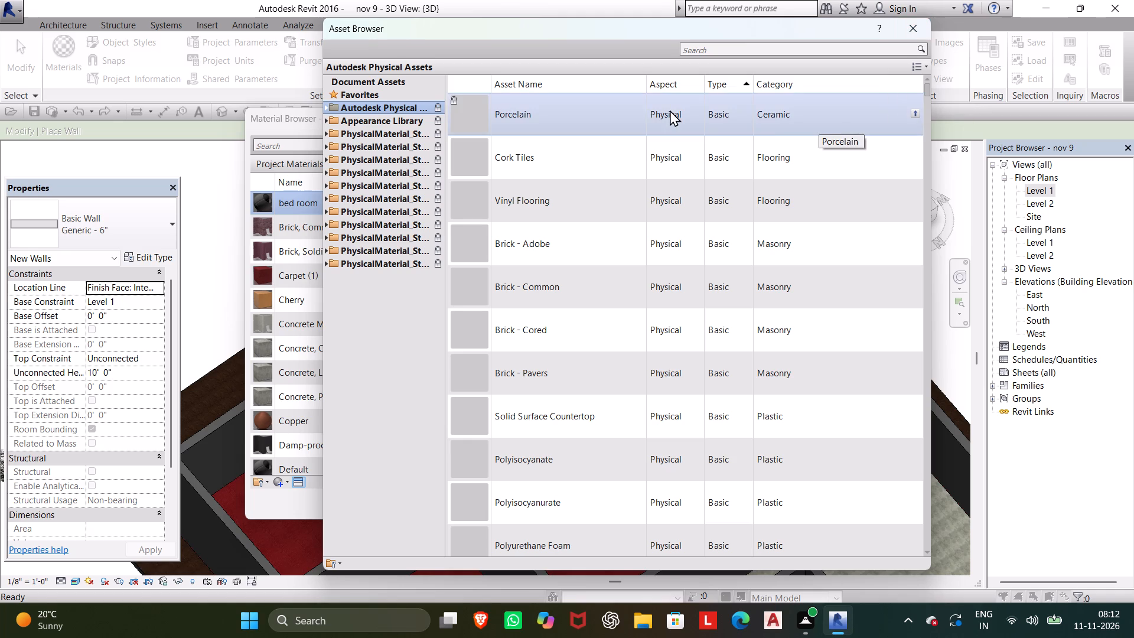
left_click(718, 49)
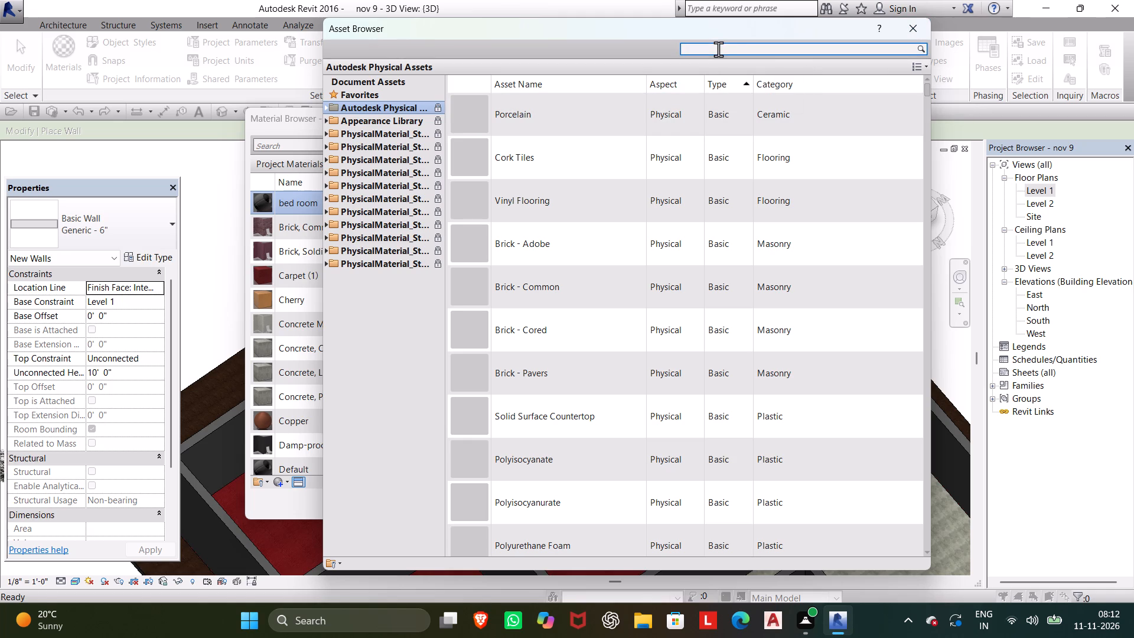
key("b")
key("e")
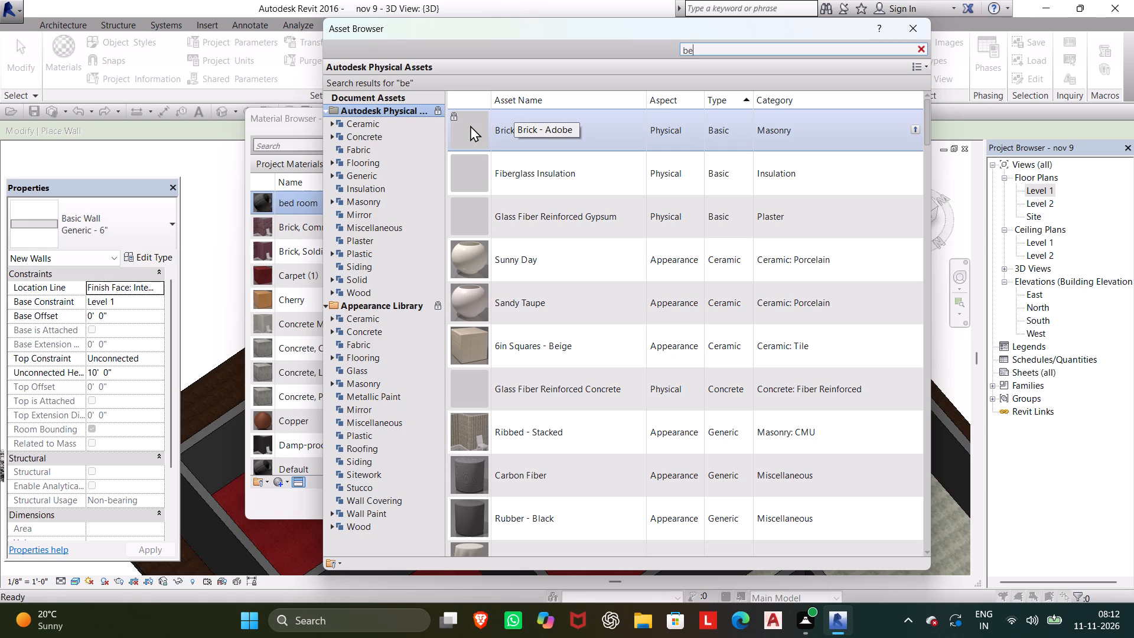
key("BackSpace")
key("BackSpace")
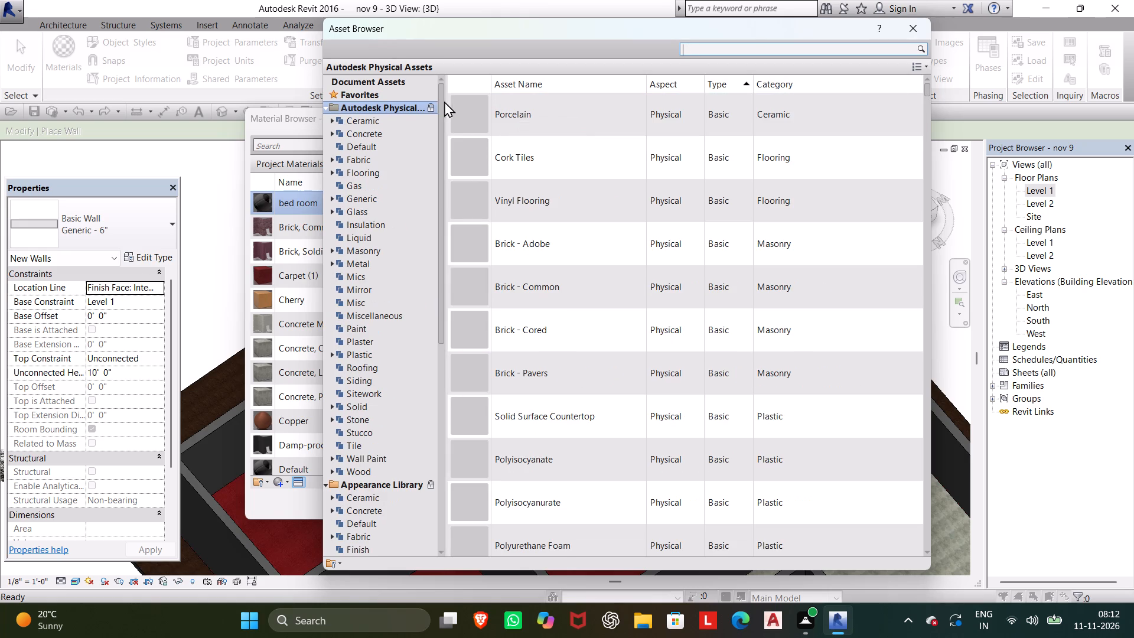
key("f")
key("l")
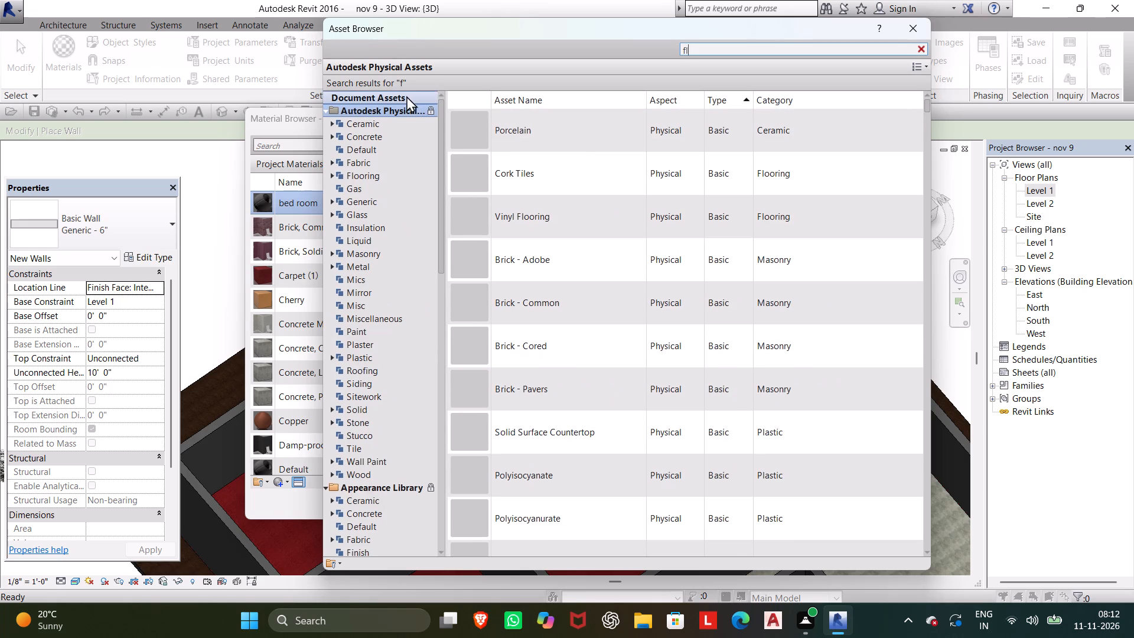
key("o")
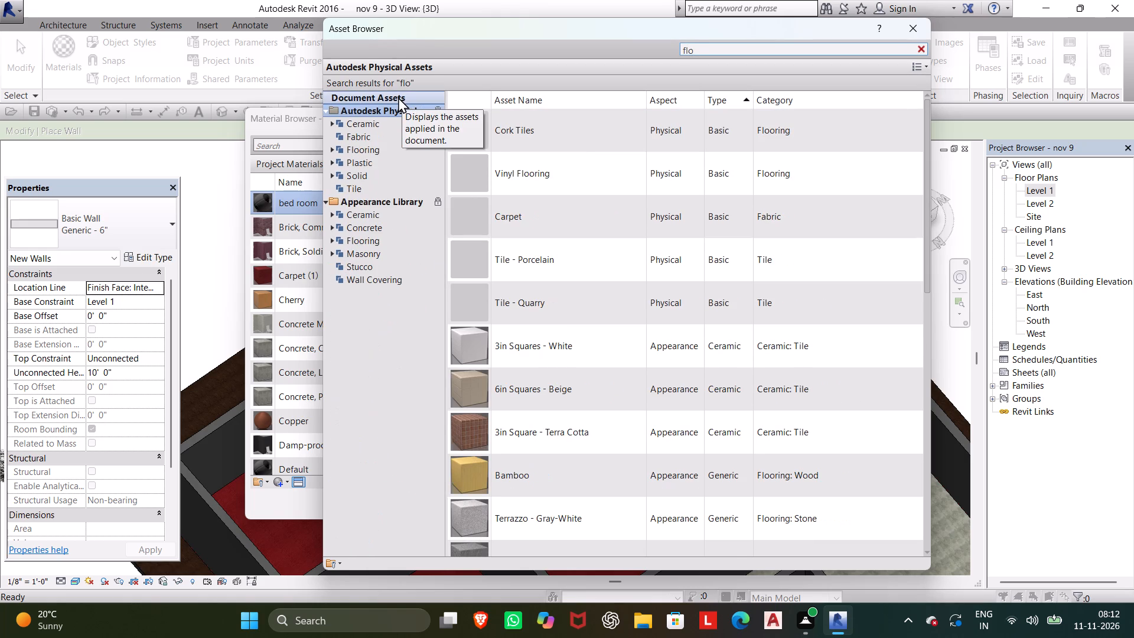
key("o")
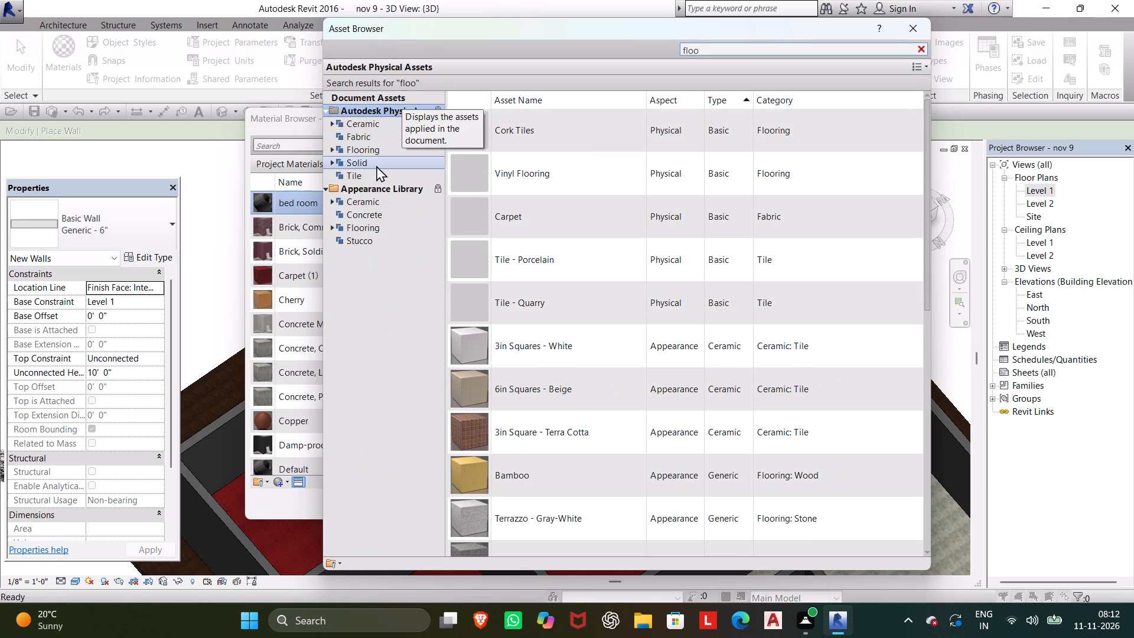
Look through the document assets and Autodesk Physical Assets results for a suitable bed room floor asset.
left_click(378, 180)
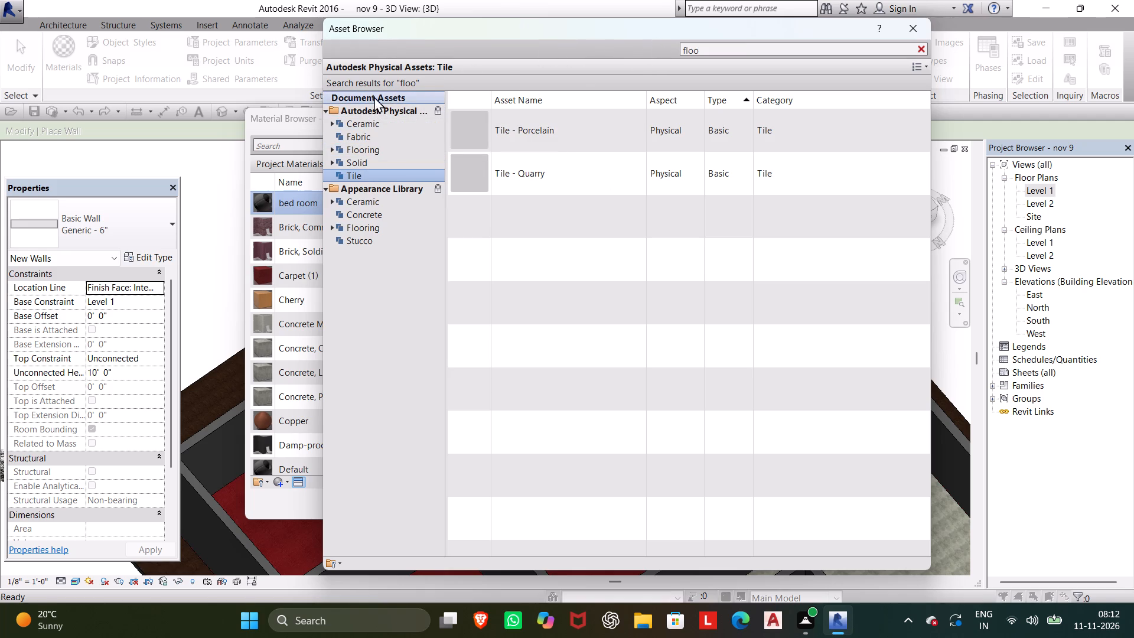
left_click(340, 93)
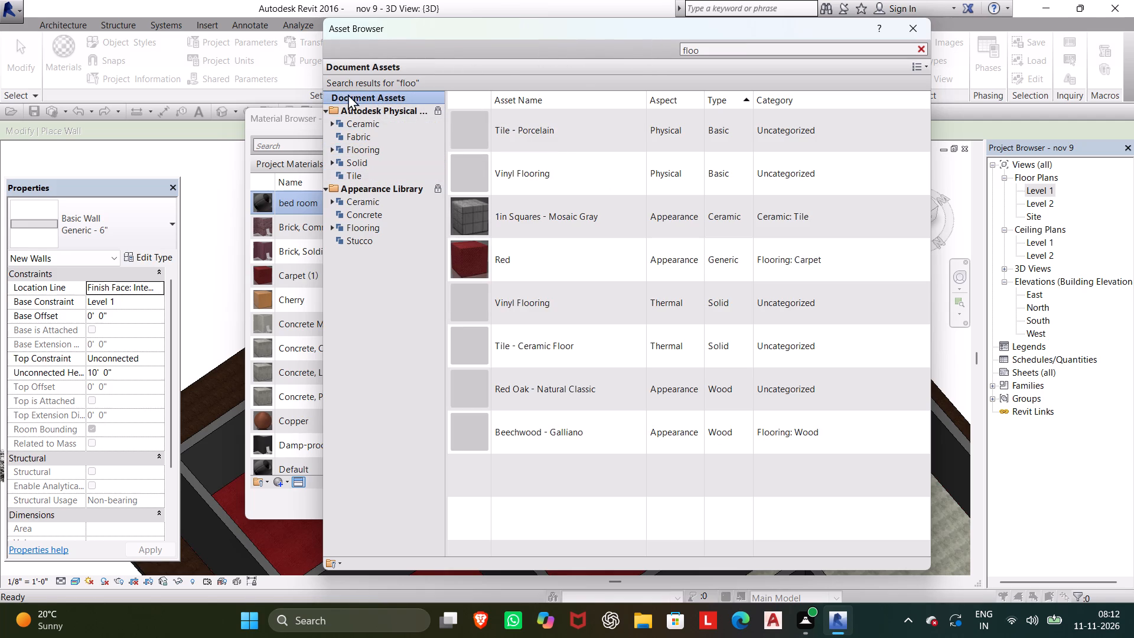
left_click(365, 112)
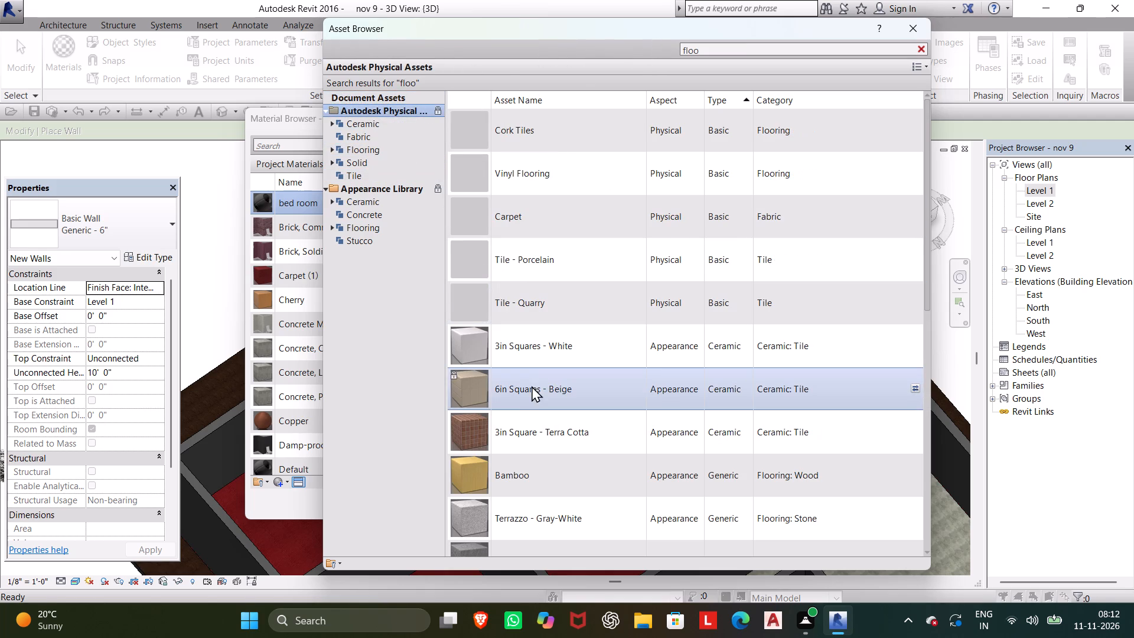
scroll(511, 461, "down", 2)
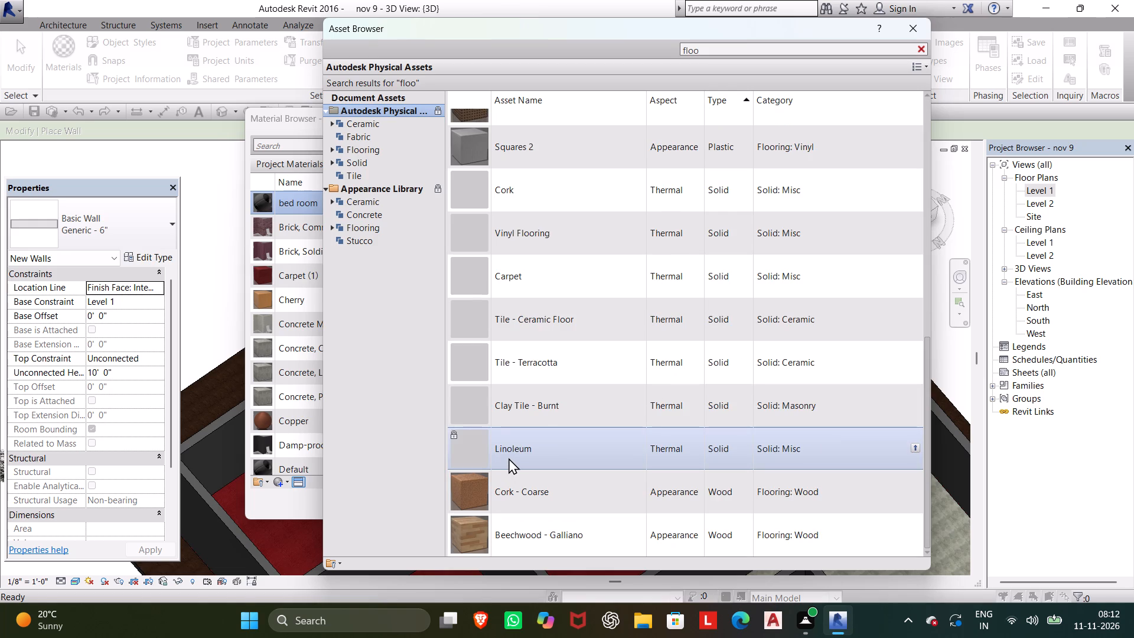
scroll(509, 458, "down", 7)
scroll(517, 445, "up", 4)
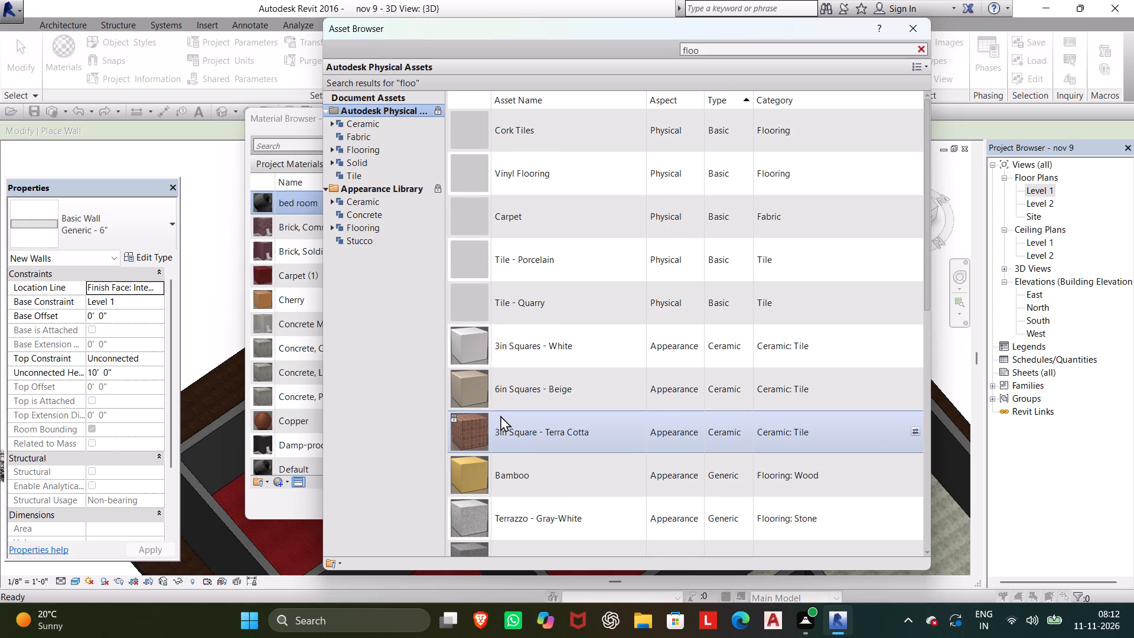
scroll(501, 414, "up", 5)
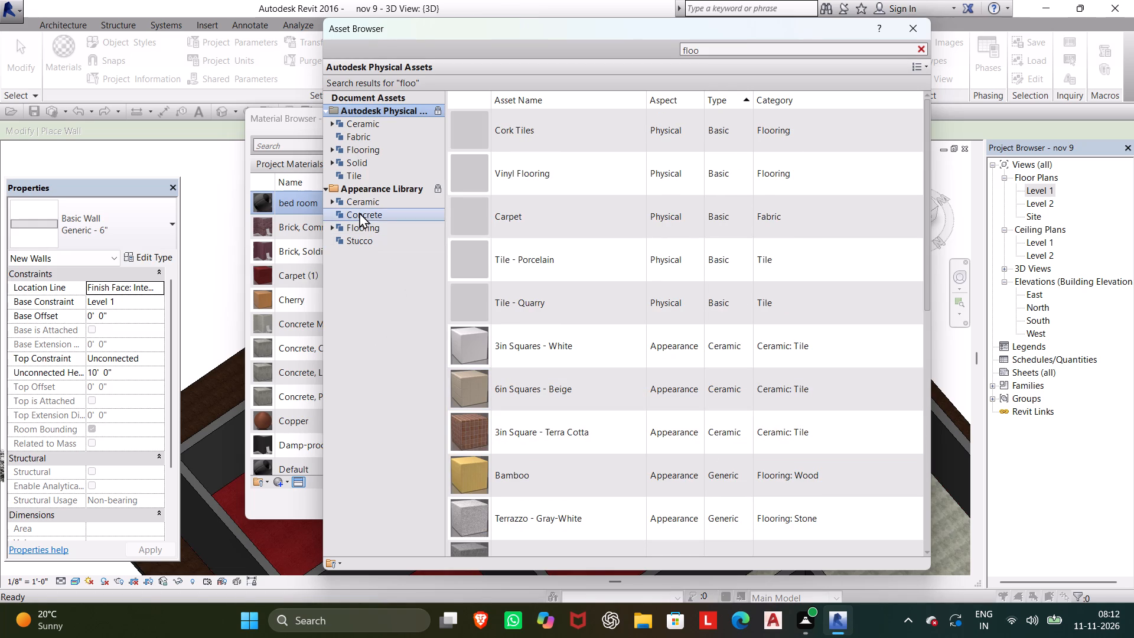
Examine the Ceramic tile assets in the Appearance Library for a bed room floor finish, dismissing the blank pop-up window.
left_click(359, 204)
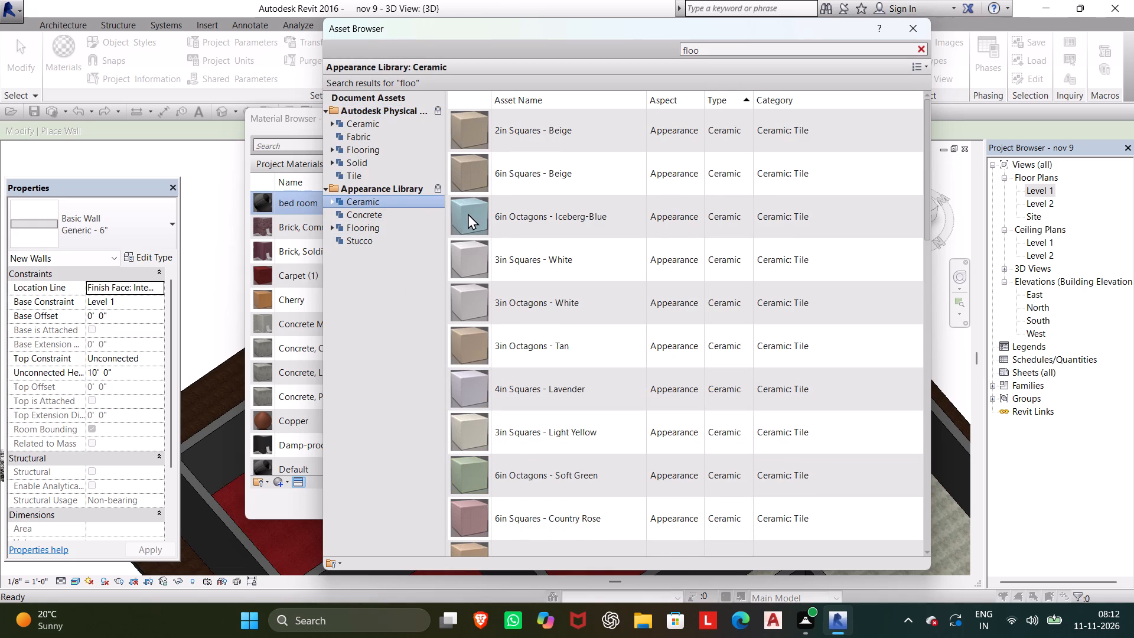
scroll(468, 221, "down", 8)
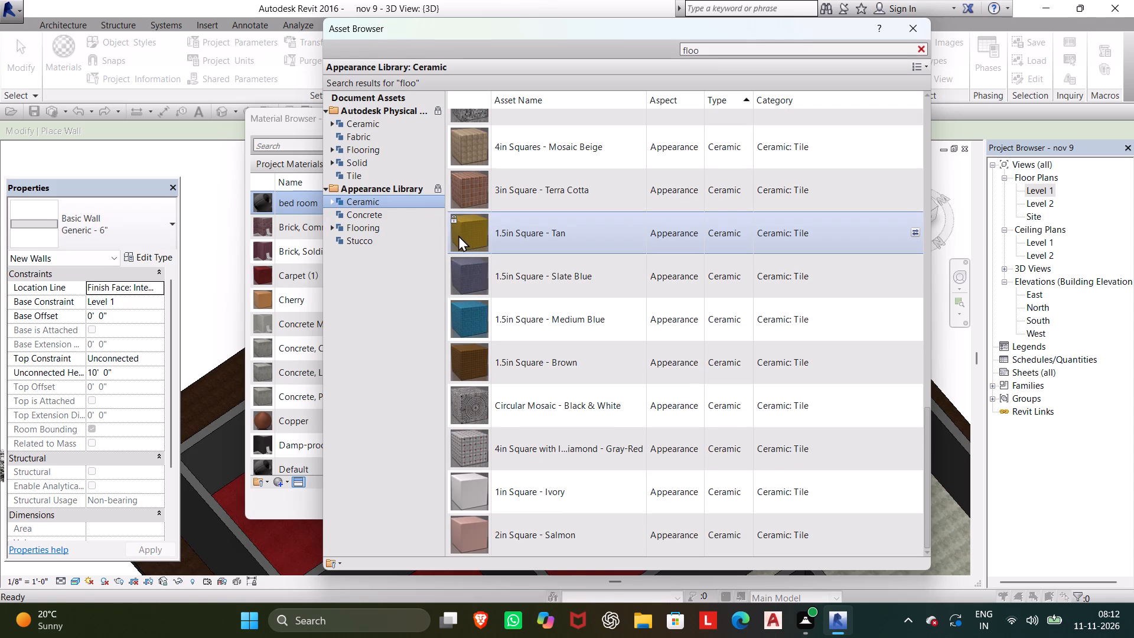
scroll(458, 235, "down", 5)
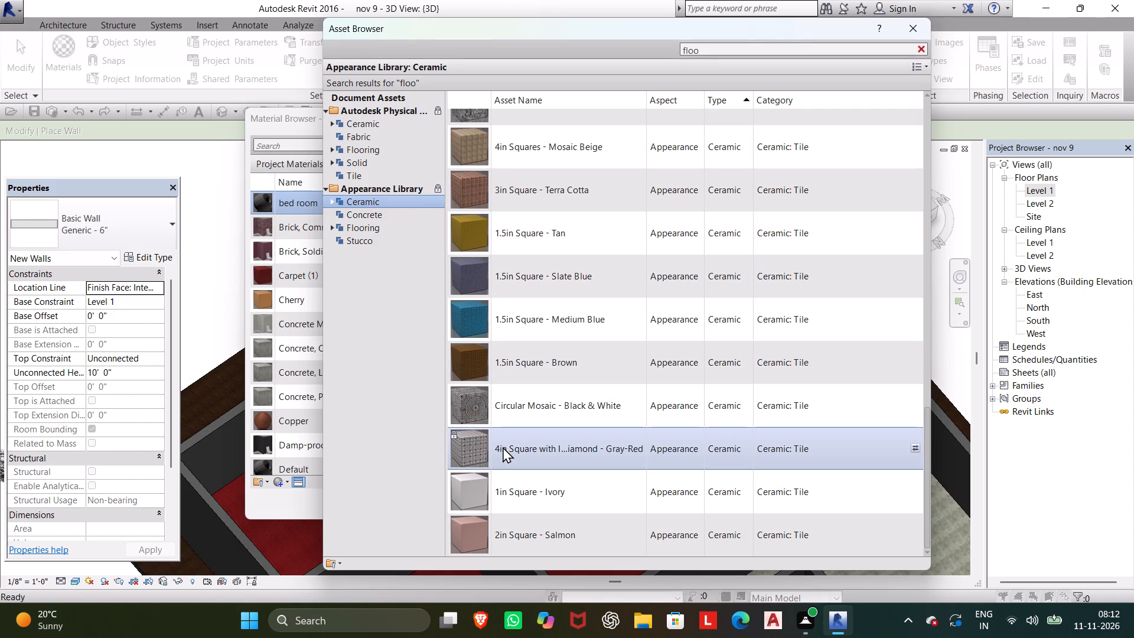
scroll(503, 434, "up", 4)
scroll(503, 431, "down", 5)
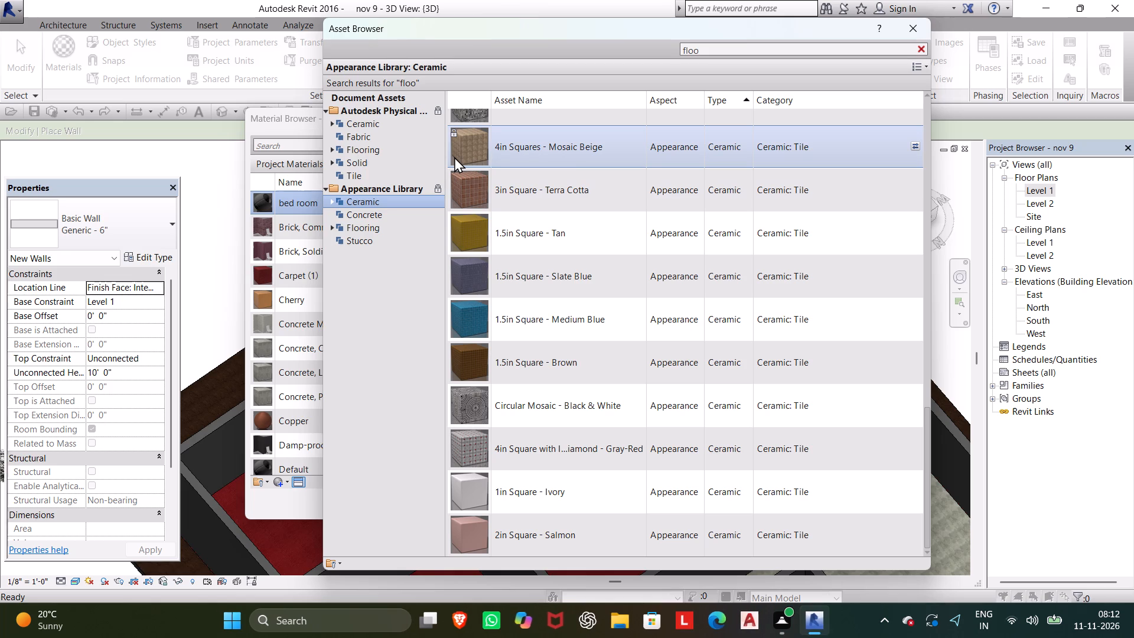
scroll(454, 157, "up", 1)
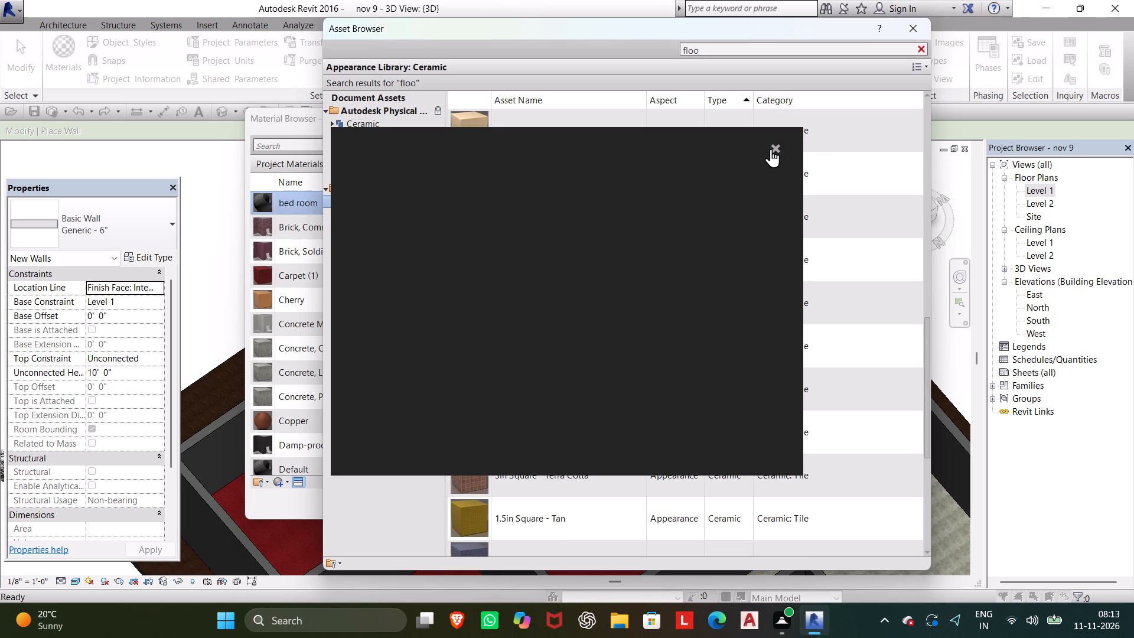
left_click(771, 151)
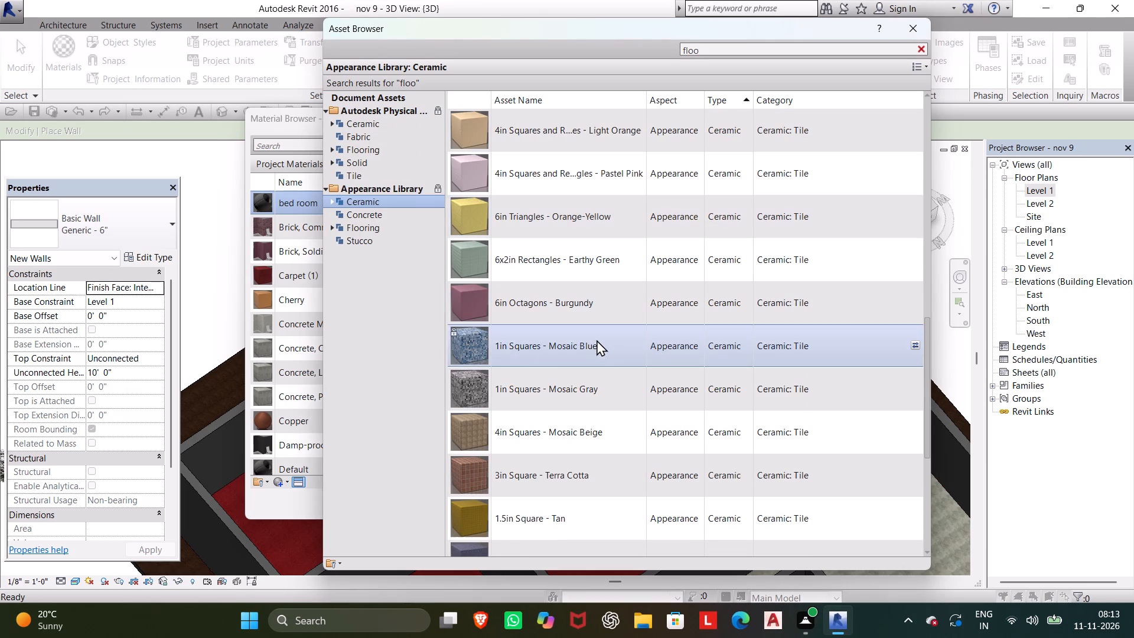
scroll(495, 405, "down", 1)
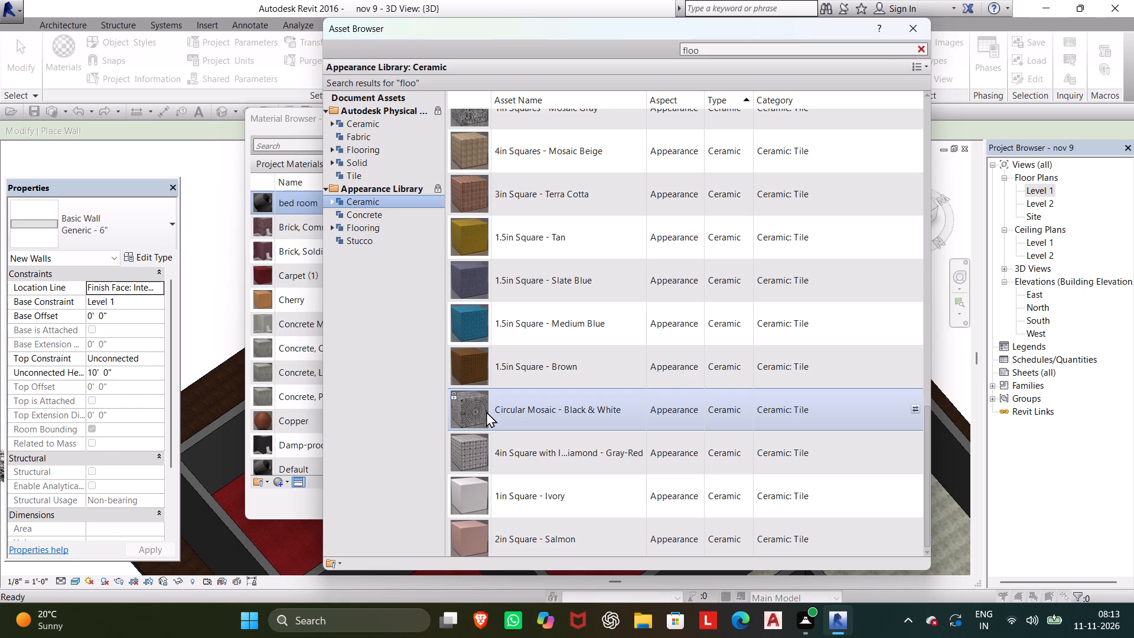
scroll(467, 423, "down", 4)
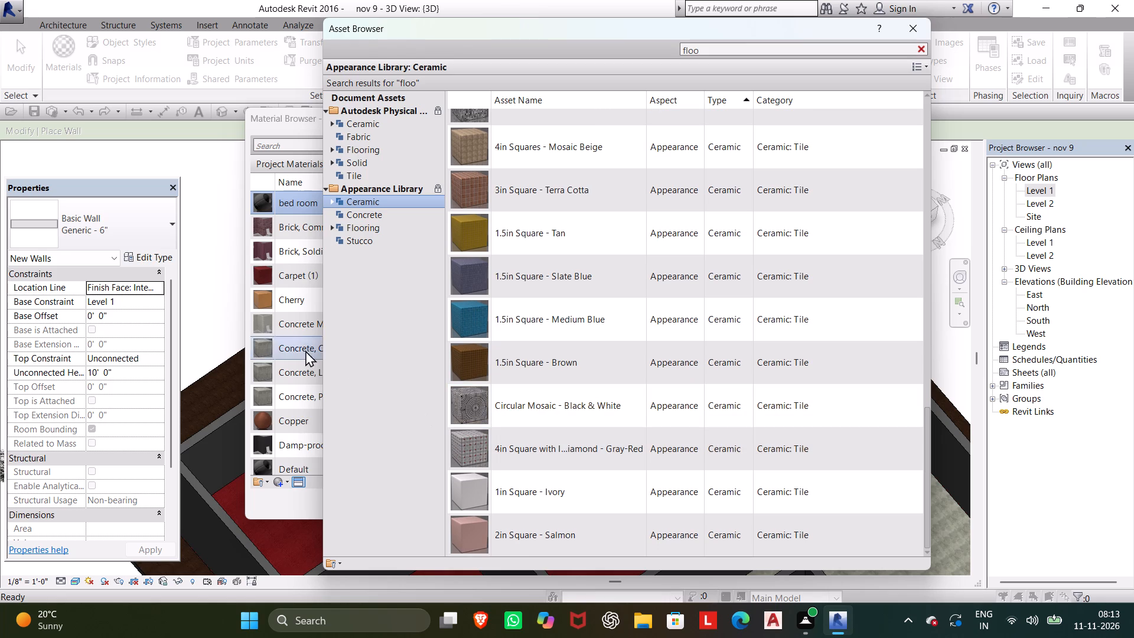
Replace the bed room material's appearance with Marble - White-Green from the Appearance Library's Flooring assets and close the Asset Browser.
left_click(354, 210)
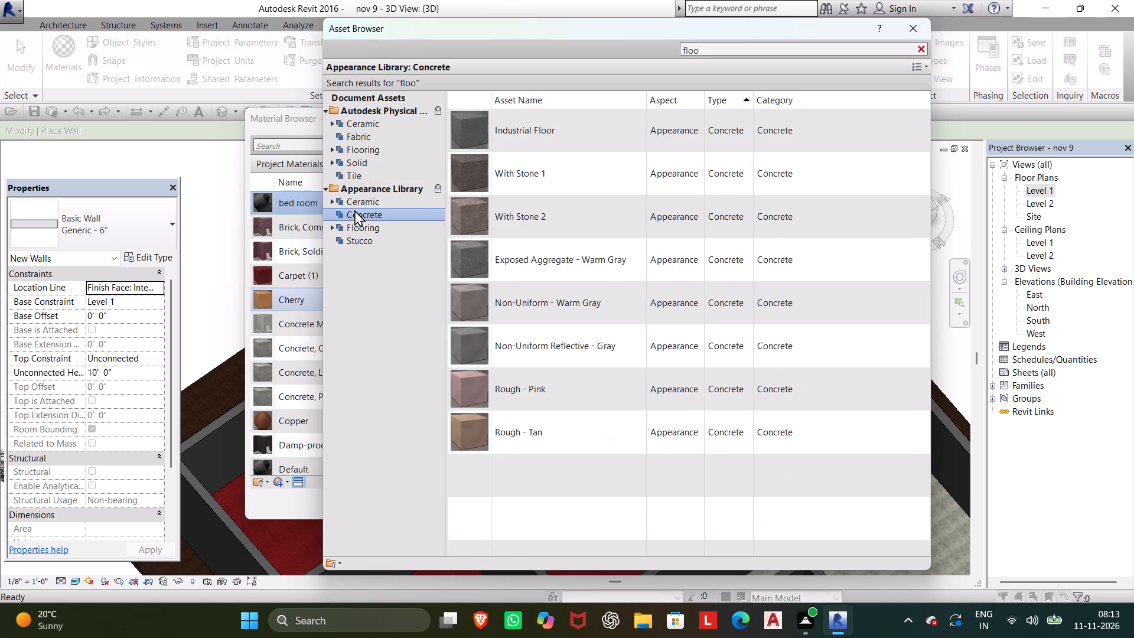
left_click(337, 234)
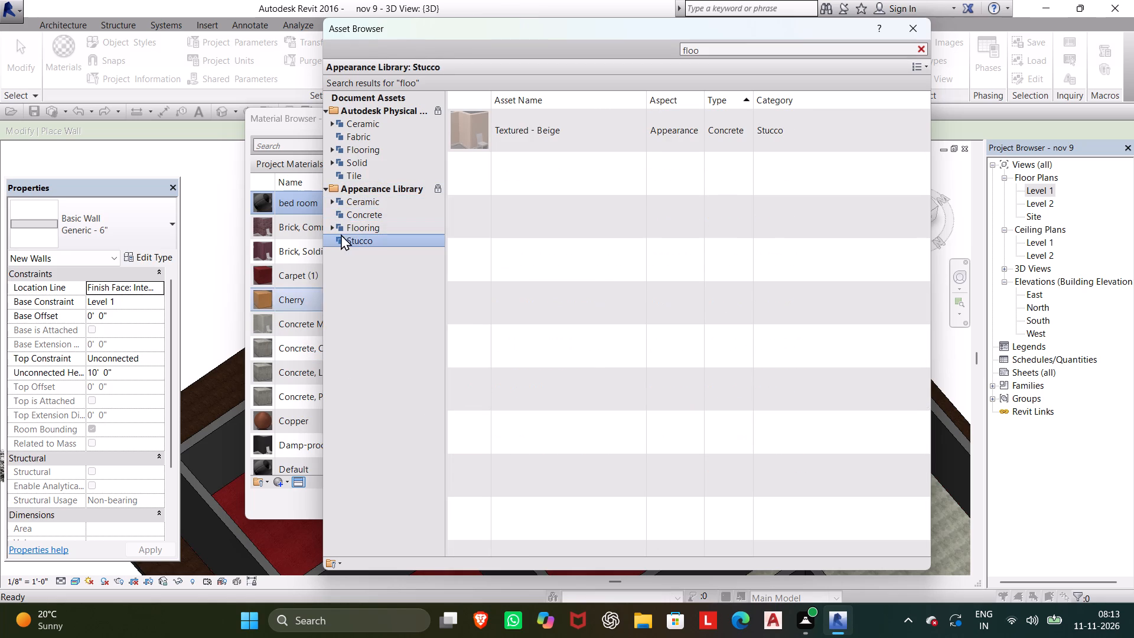
left_click(368, 230)
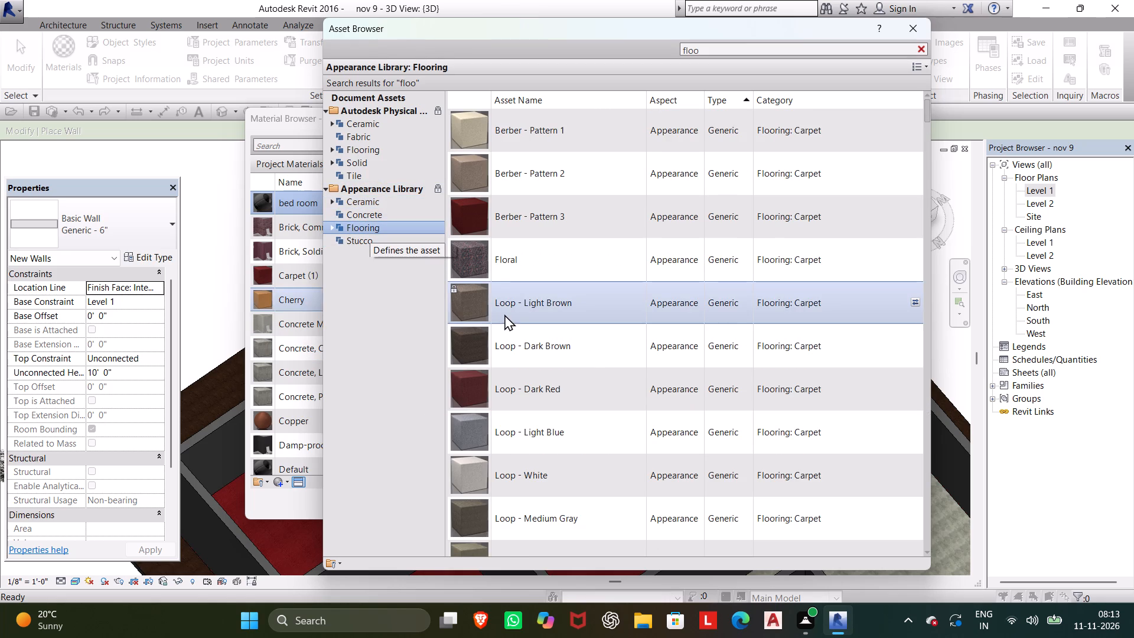
scroll(494, 305, "down", 10)
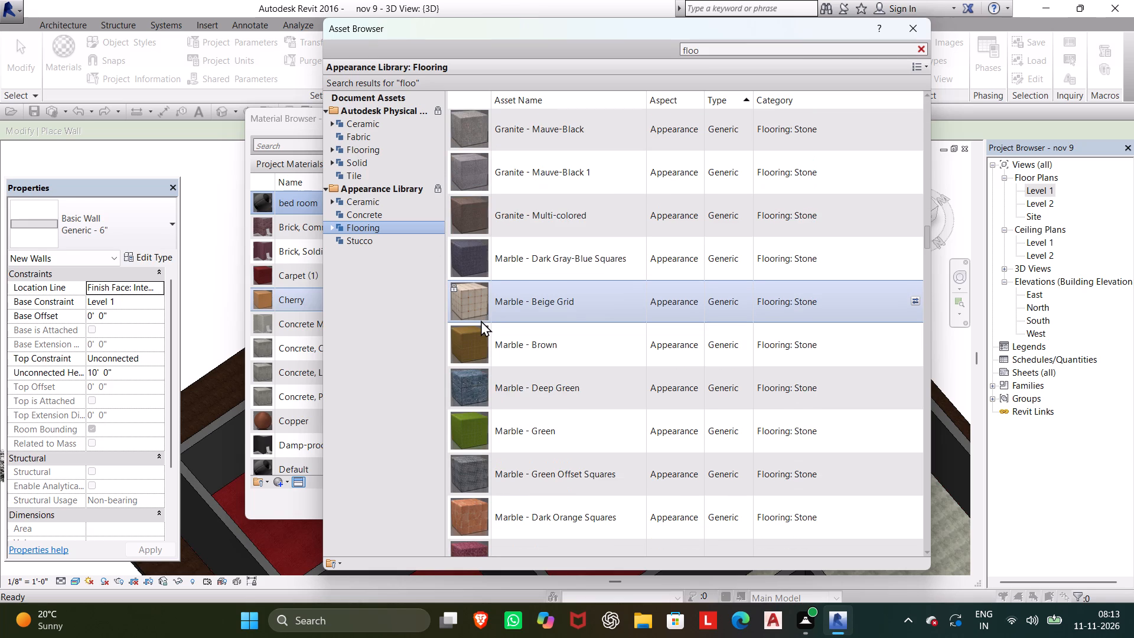
scroll(479, 320, "down", 4)
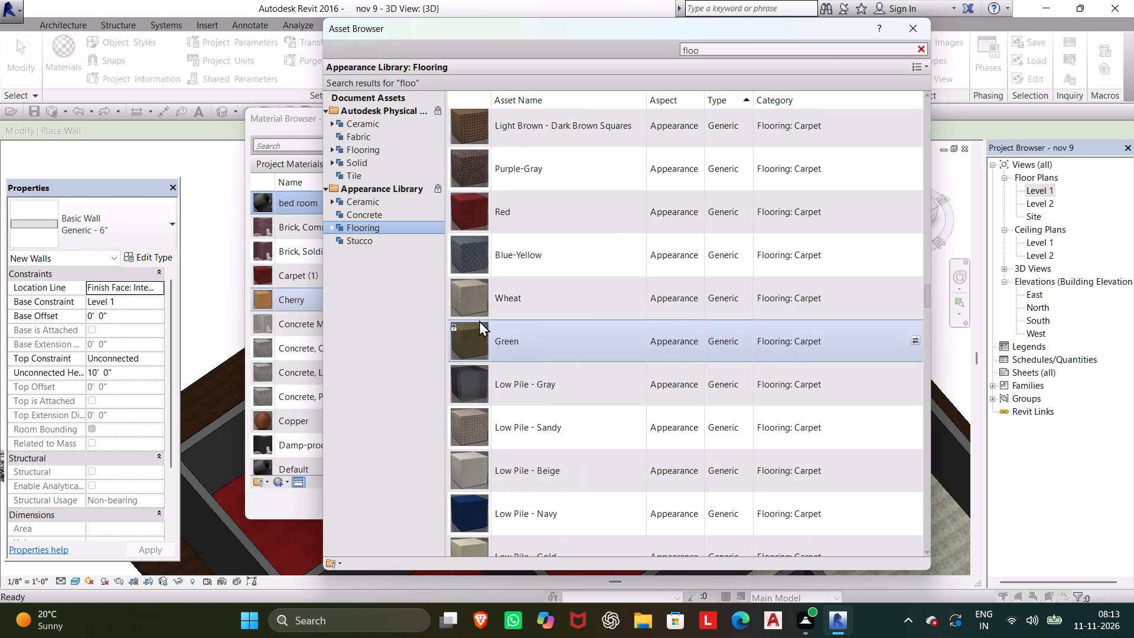
scroll(474, 318, "down", 1)
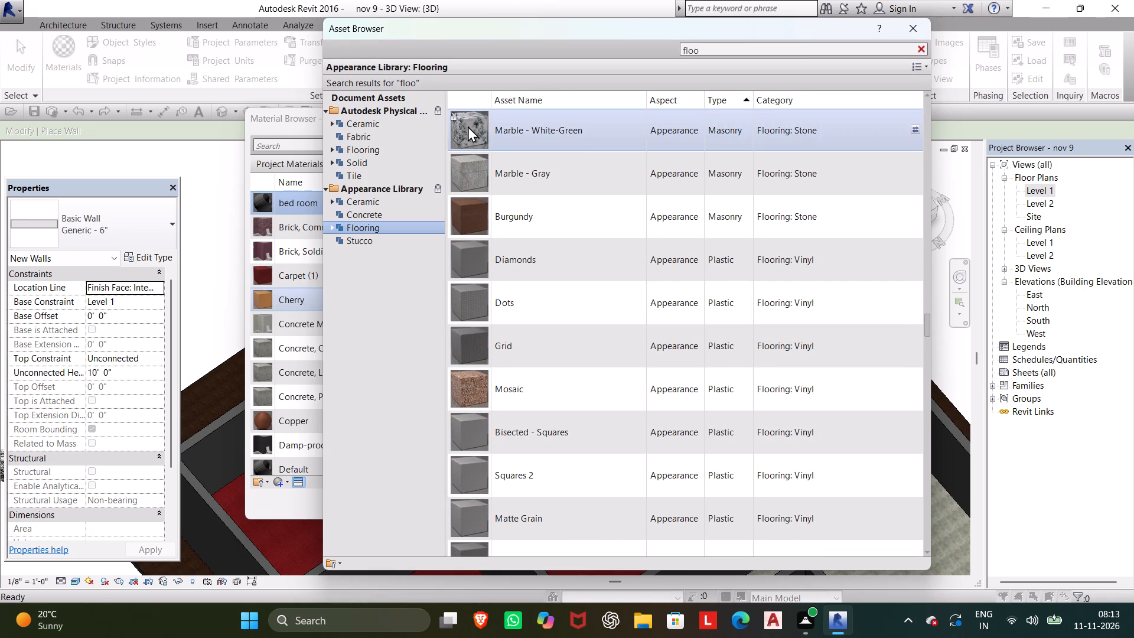
left_click(470, 128)
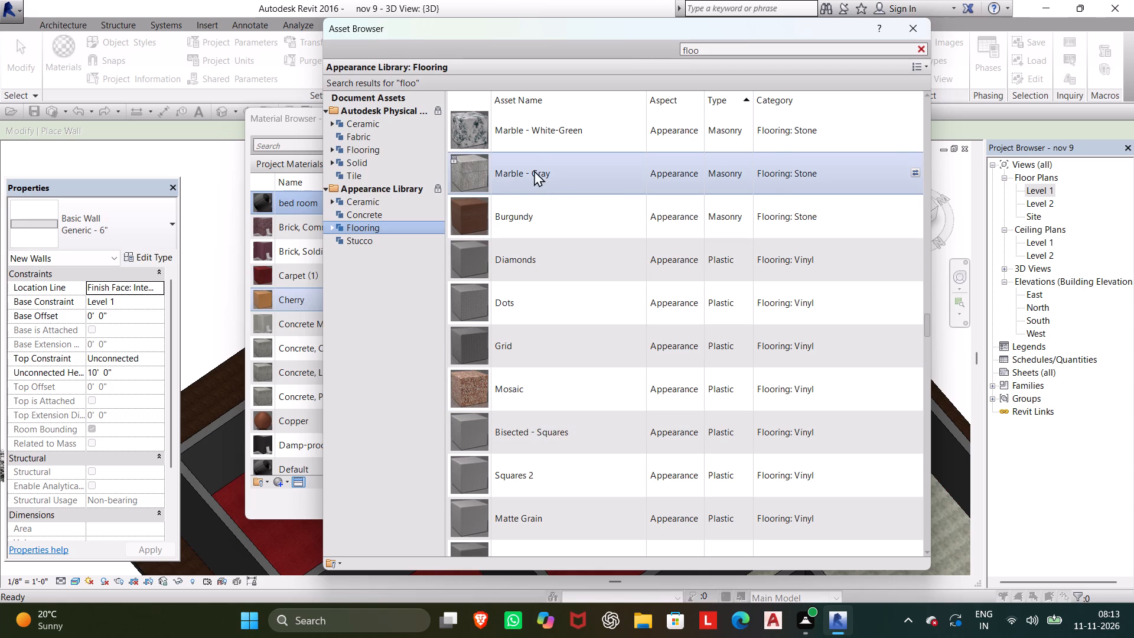
left_click(532, 144)
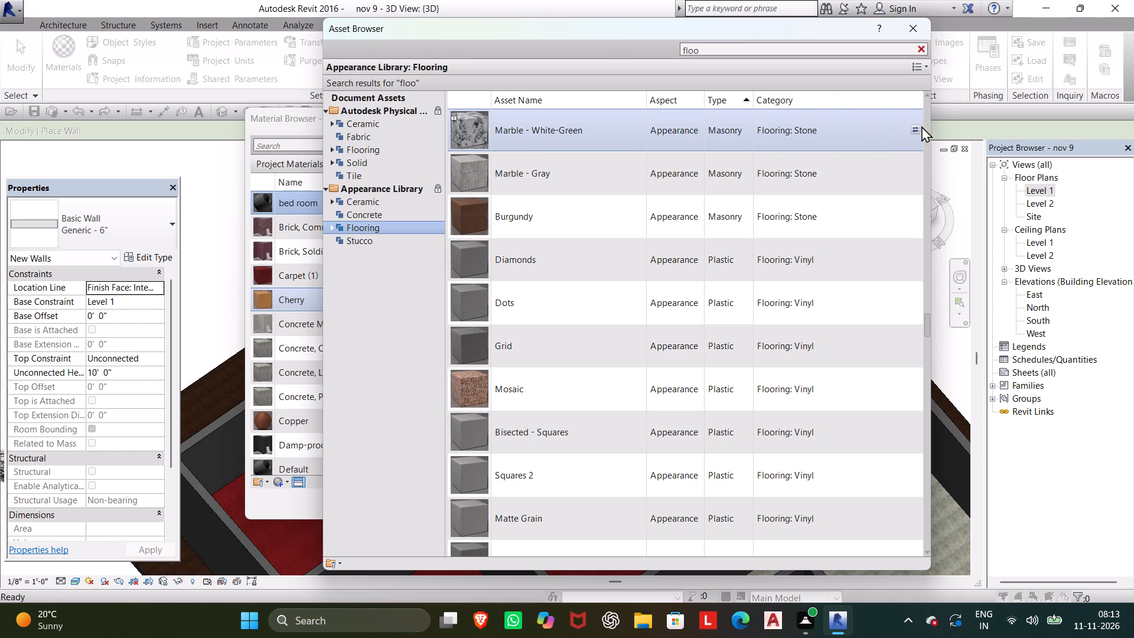
left_click(914, 130)
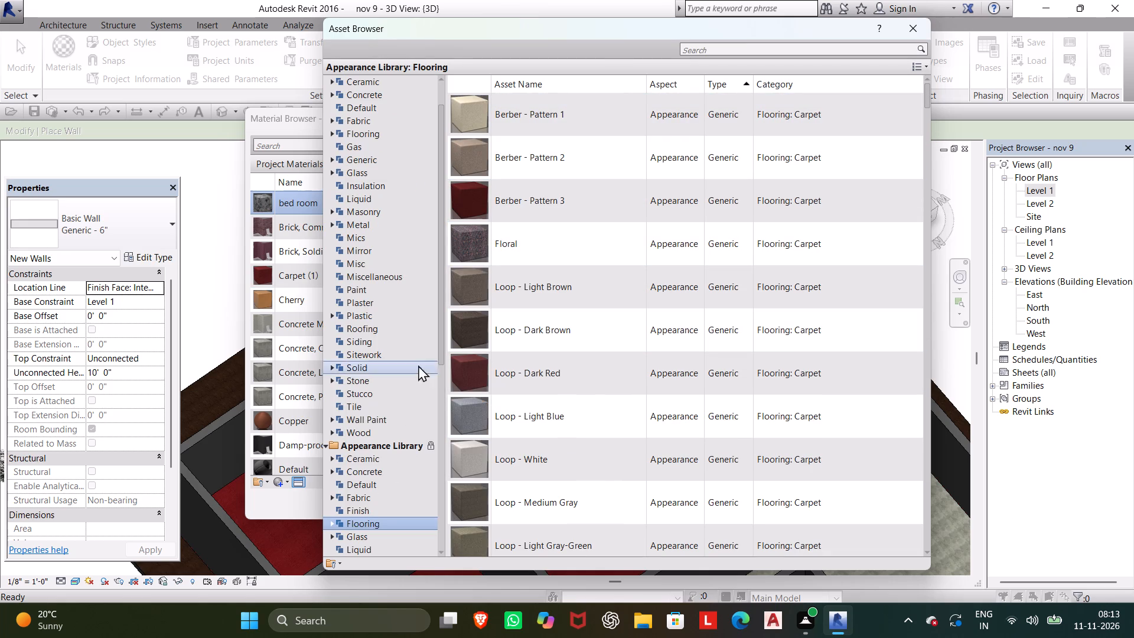
left_click(206, 330)
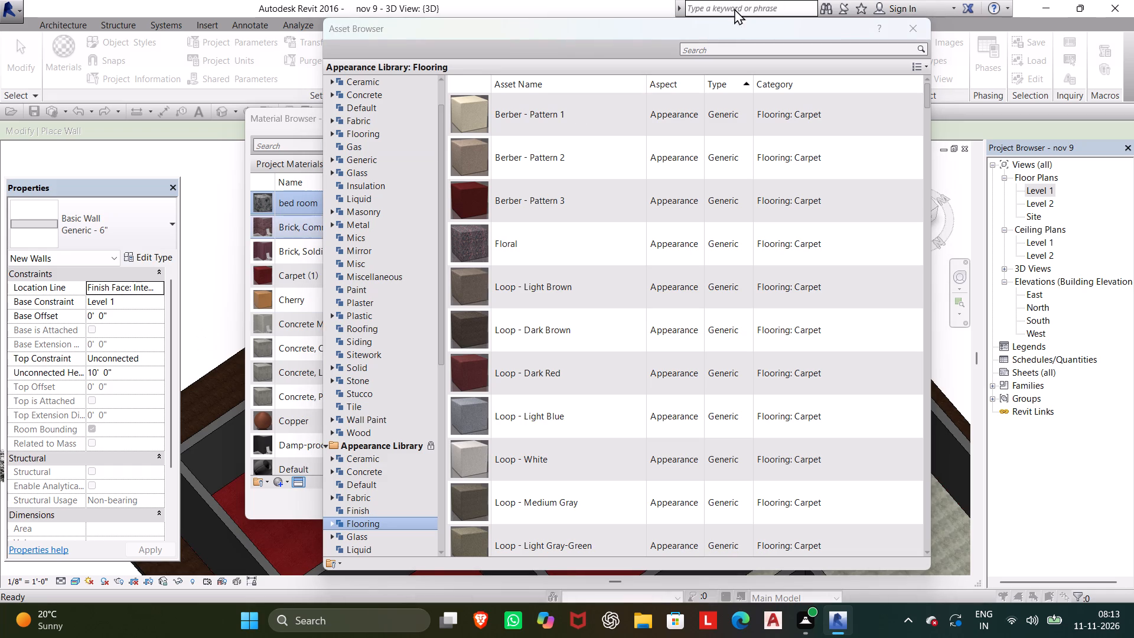
left_click(919, 24)
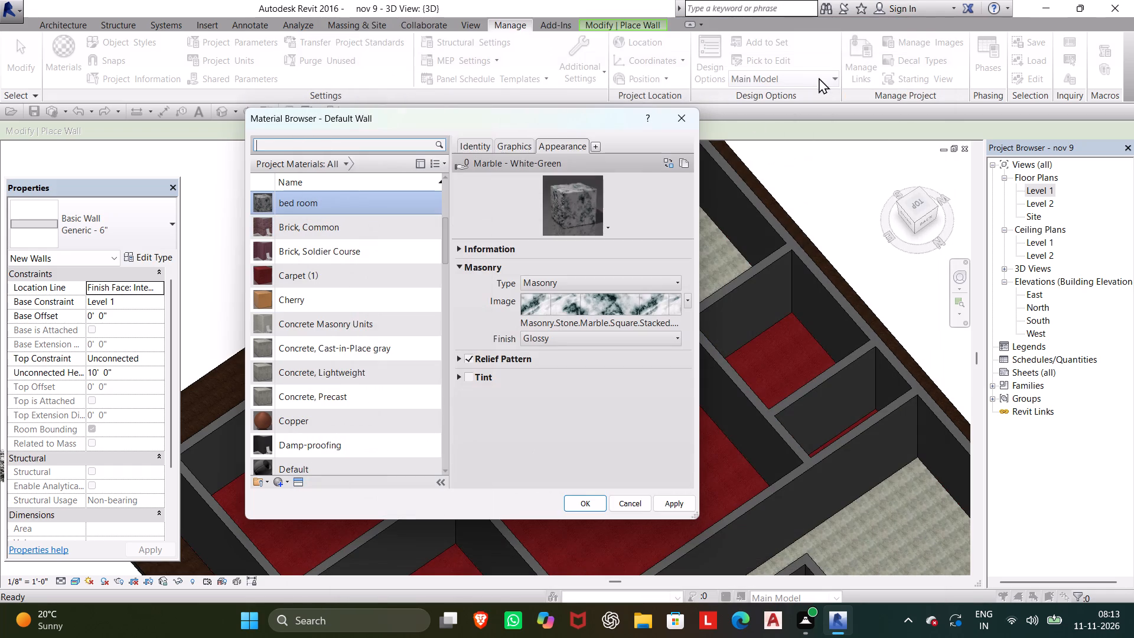
Set the marble image's texture sample size to 0'-1" by 0'-1", apply the material changes and exit the wall command.
left_click(687, 302)
left_click(687, 302)
left_click(588, 301)
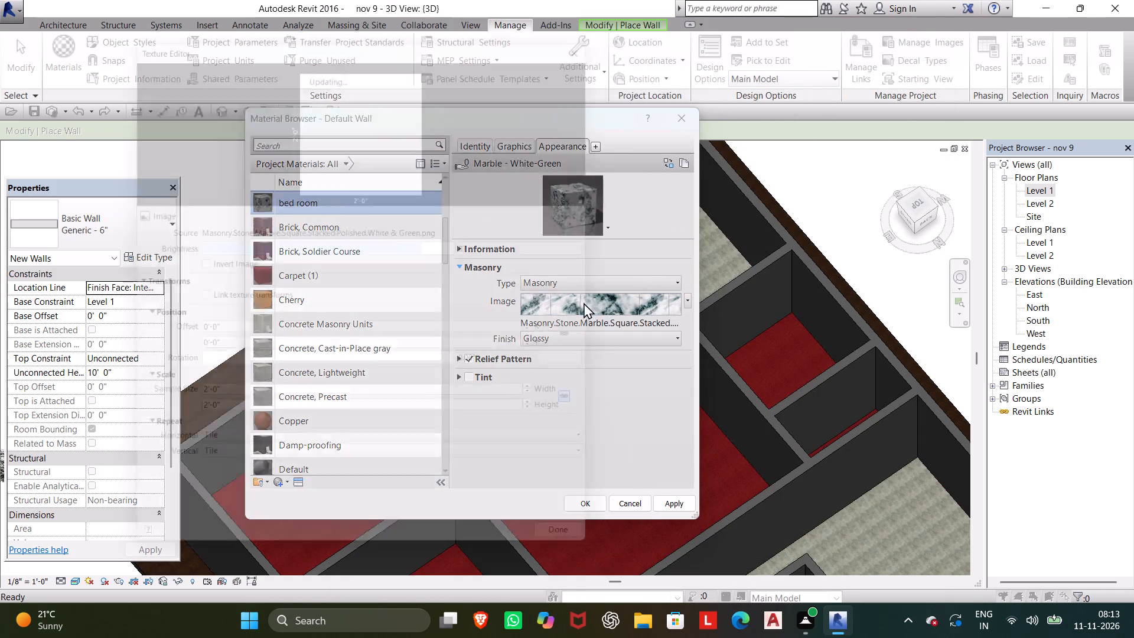
scroll(334, 108, "up", 3)
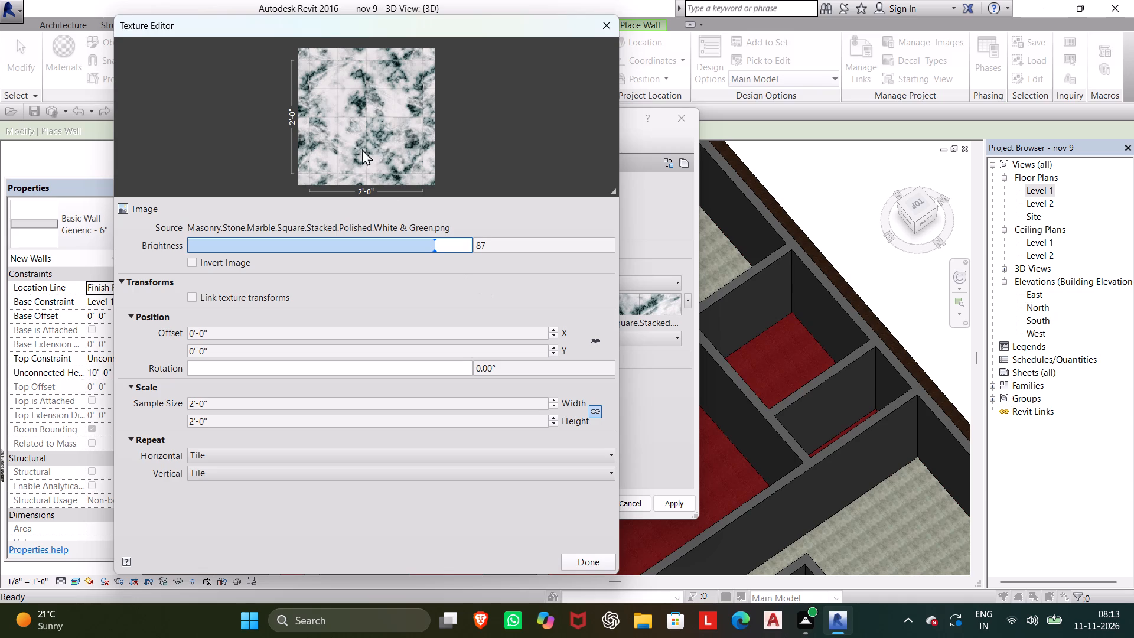
left_click(365, 193)
double_click(366, 191)
left_click(224, 411)
left_click(224, 403)
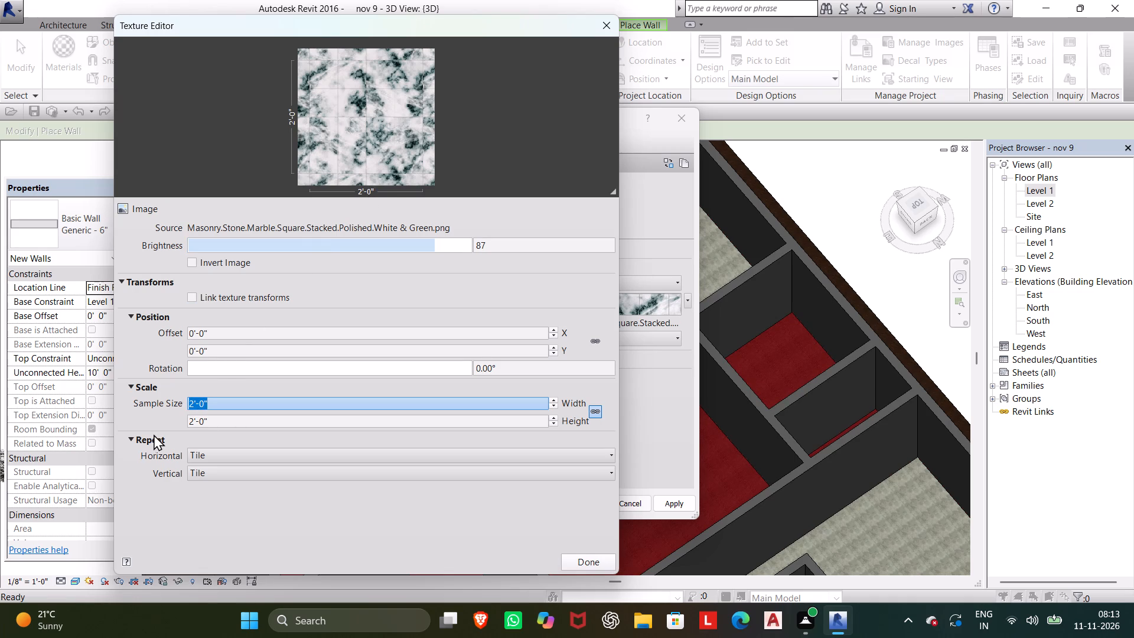
key("1")
left_click(256, 424)
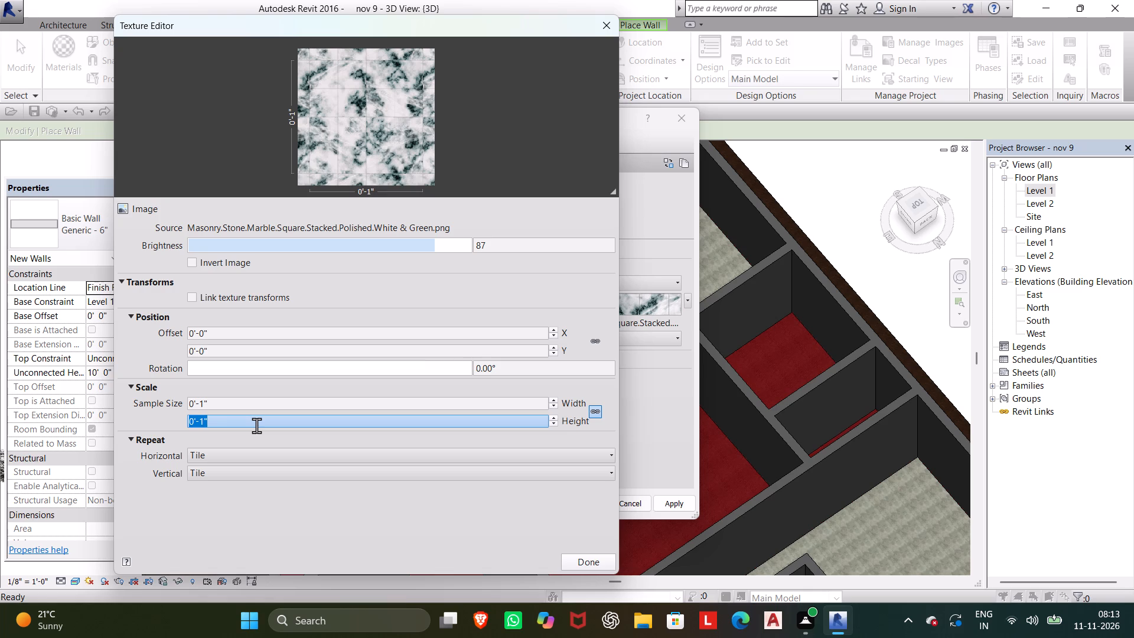
left_click(576, 562)
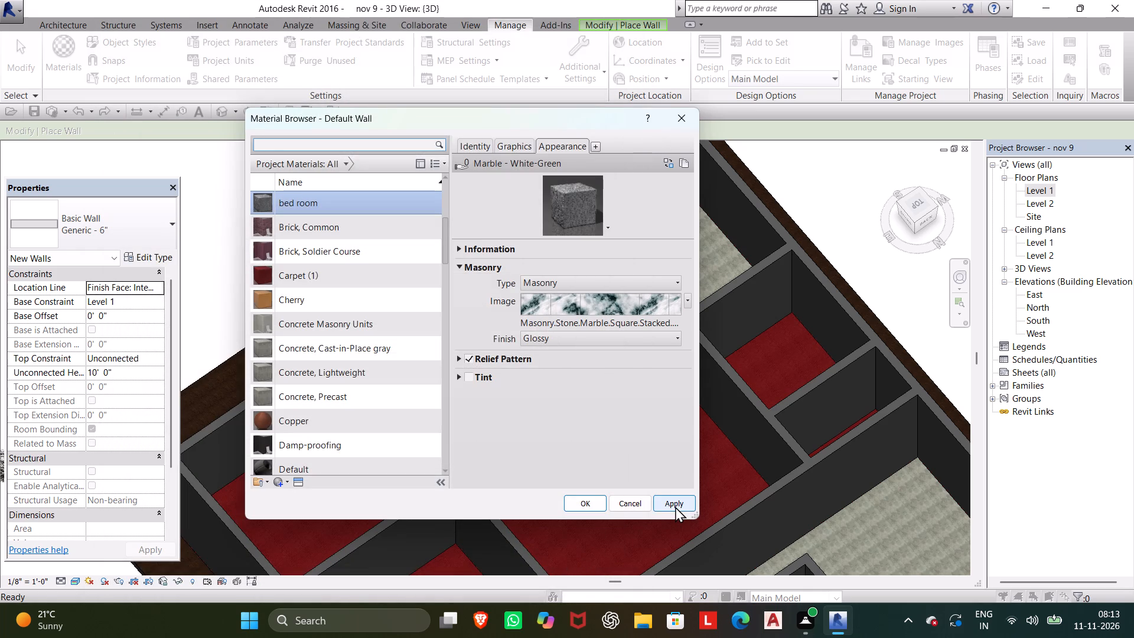
left_click(675, 506)
left_click(575, 494)
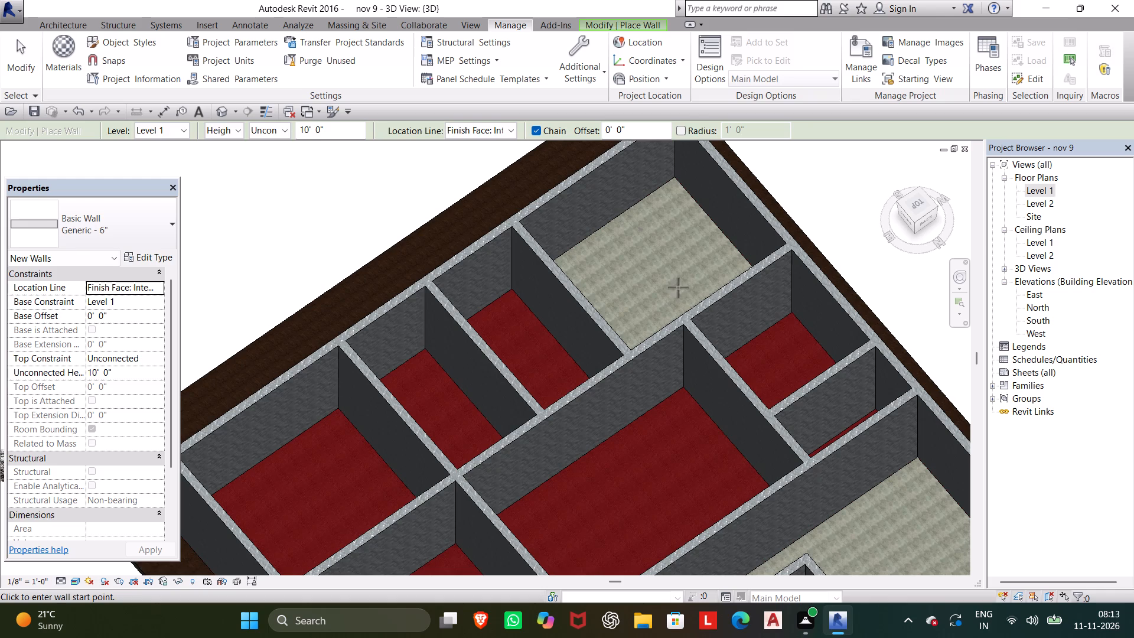
key("Escape")
Paint the gray-beige floor region of the room at the building's far corner with the bed room material.
key("p")
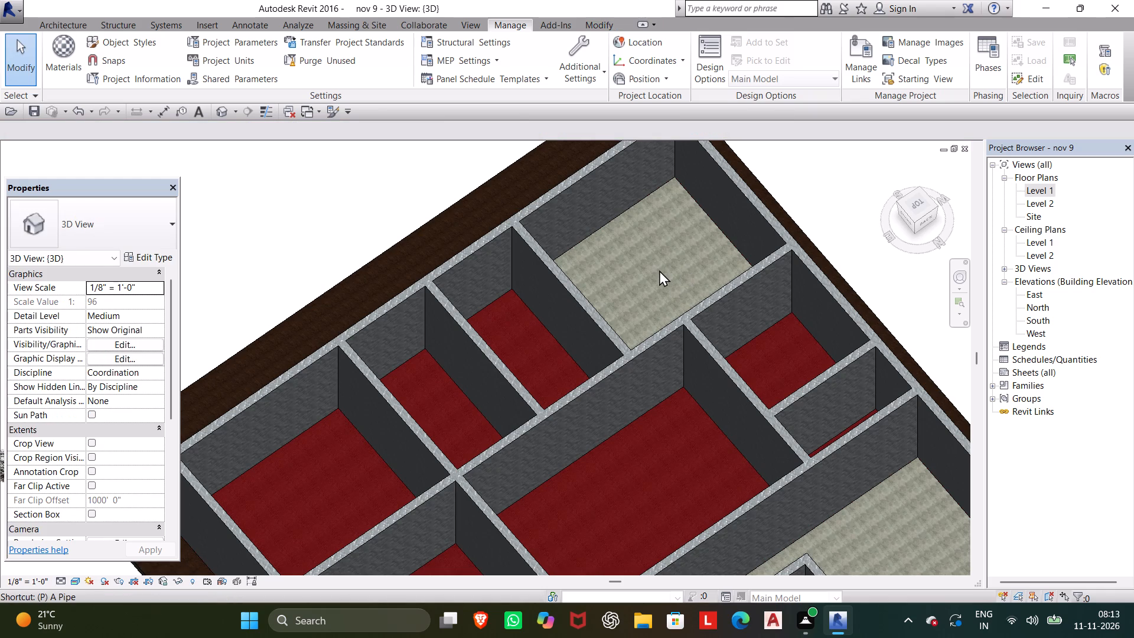
key("t")
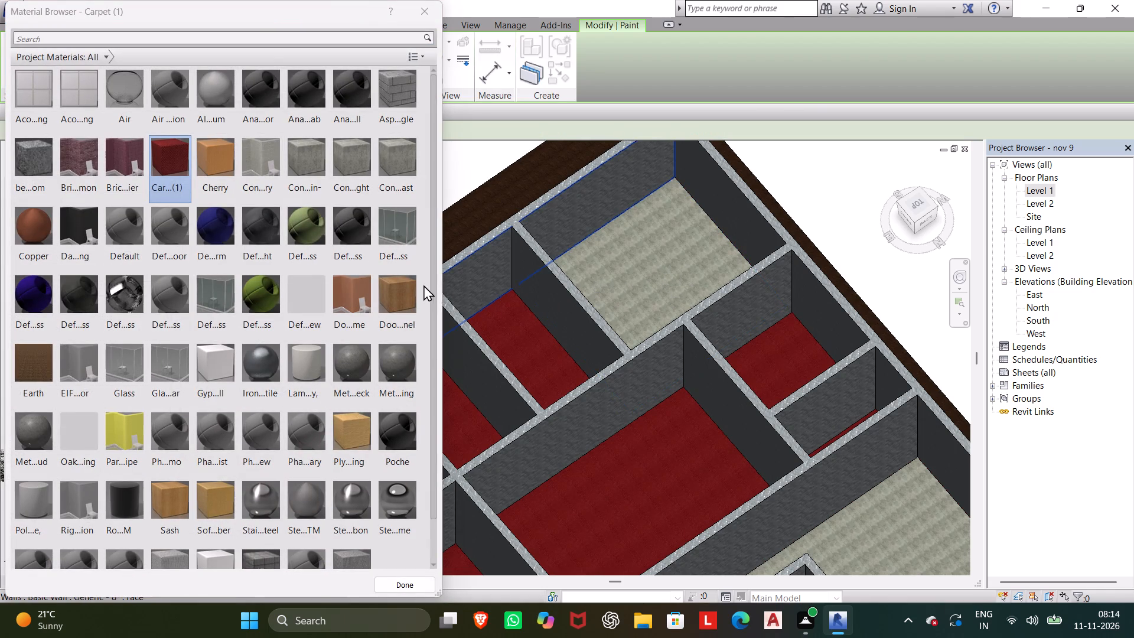
left_click(38, 151)
left_click(685, 263)
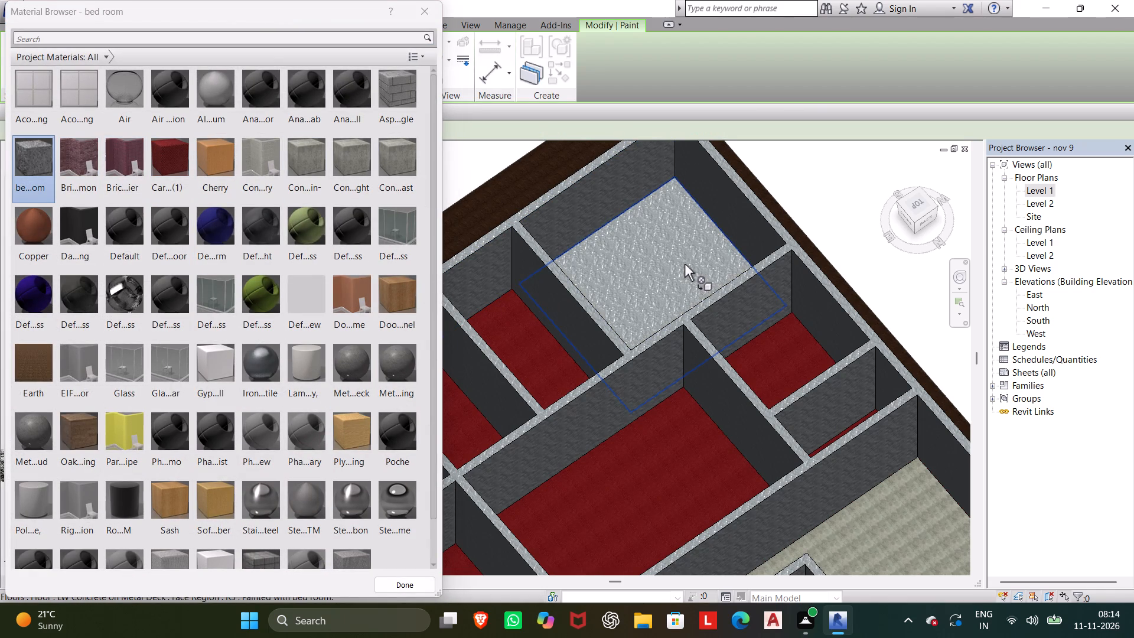
Leave the paint command and examine the marble finish on the far corner room's floor up close.
key("Escape")
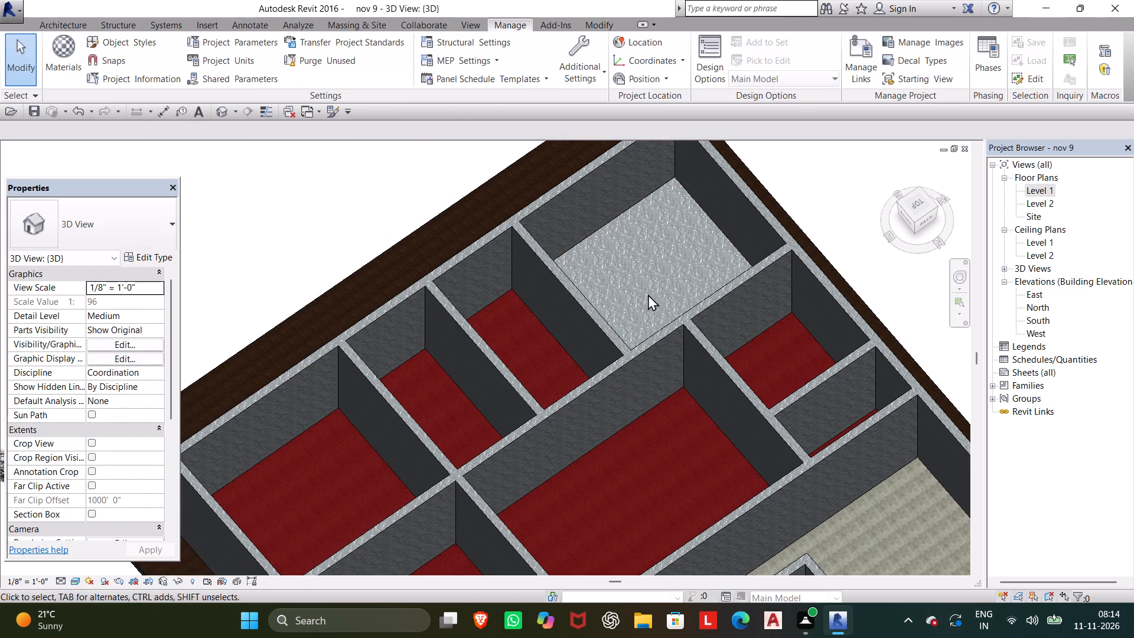
middle_click_drag(618, 346, 613, 494, "shift")
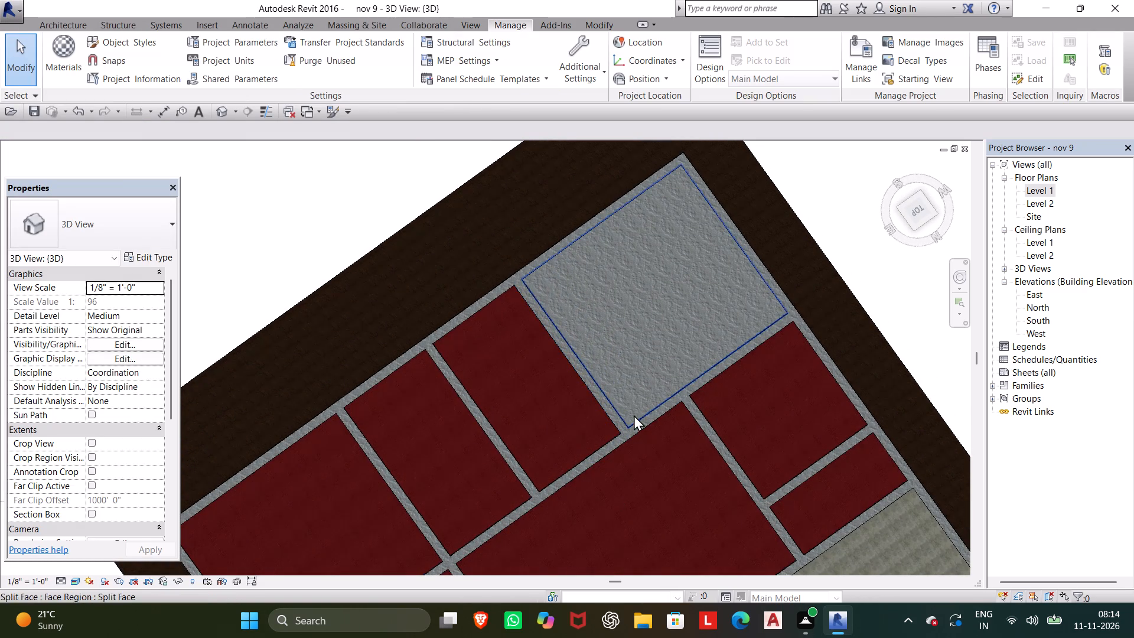
middle_click_drag(615, 389, 638, 428, "shift")
scroll(628, 324, "up", 4)
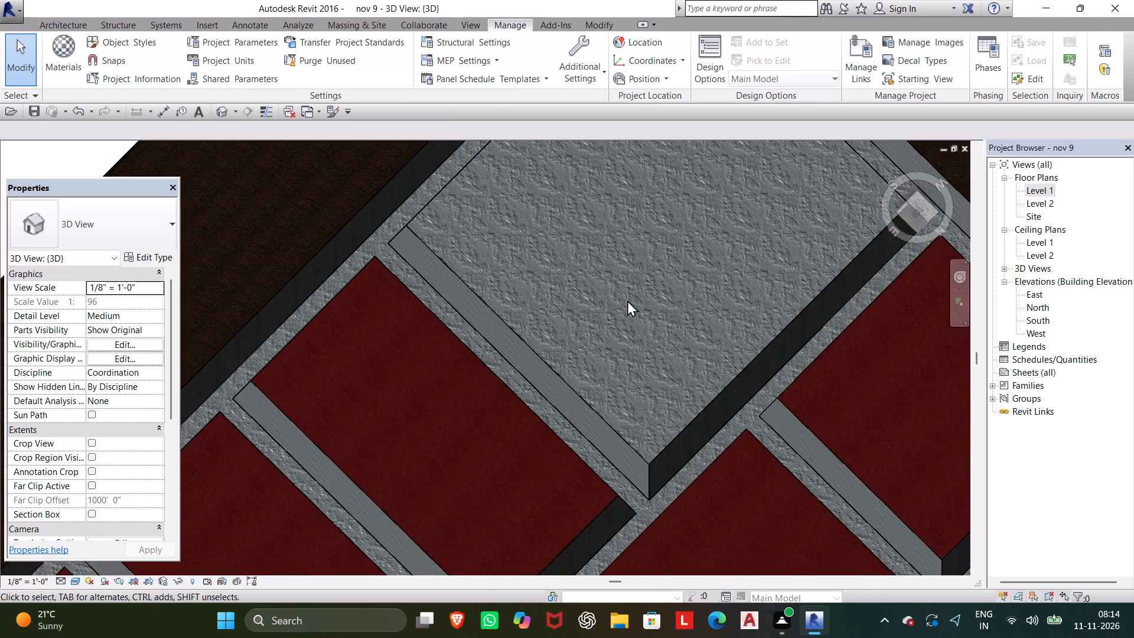
scroll(627, 300, "up", 6)
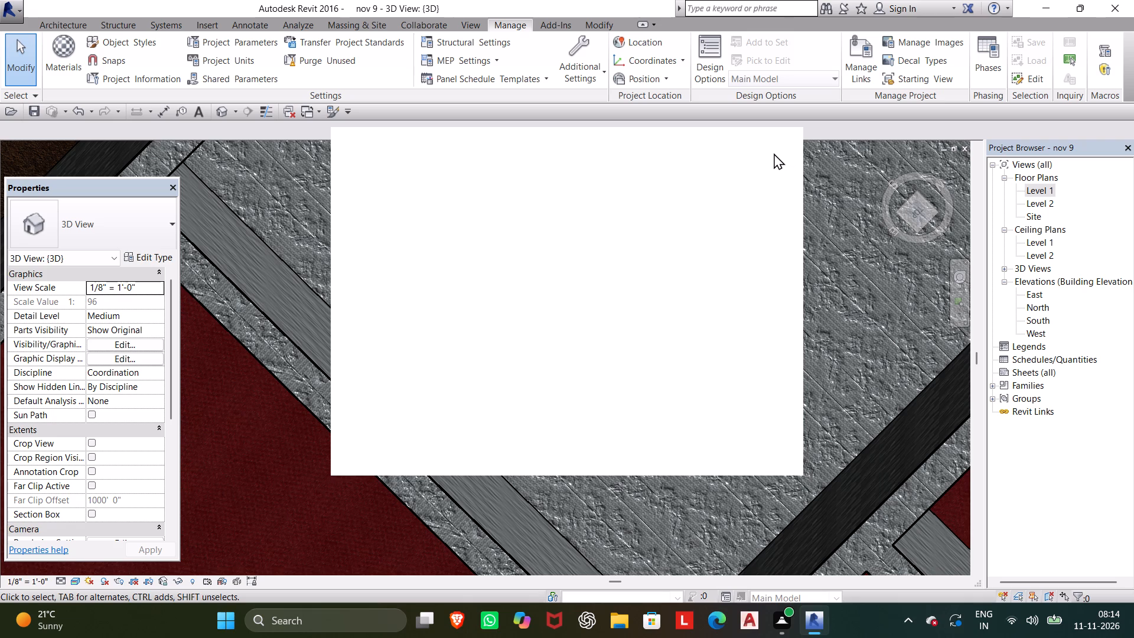
scroll(804, 226, "down", 4)
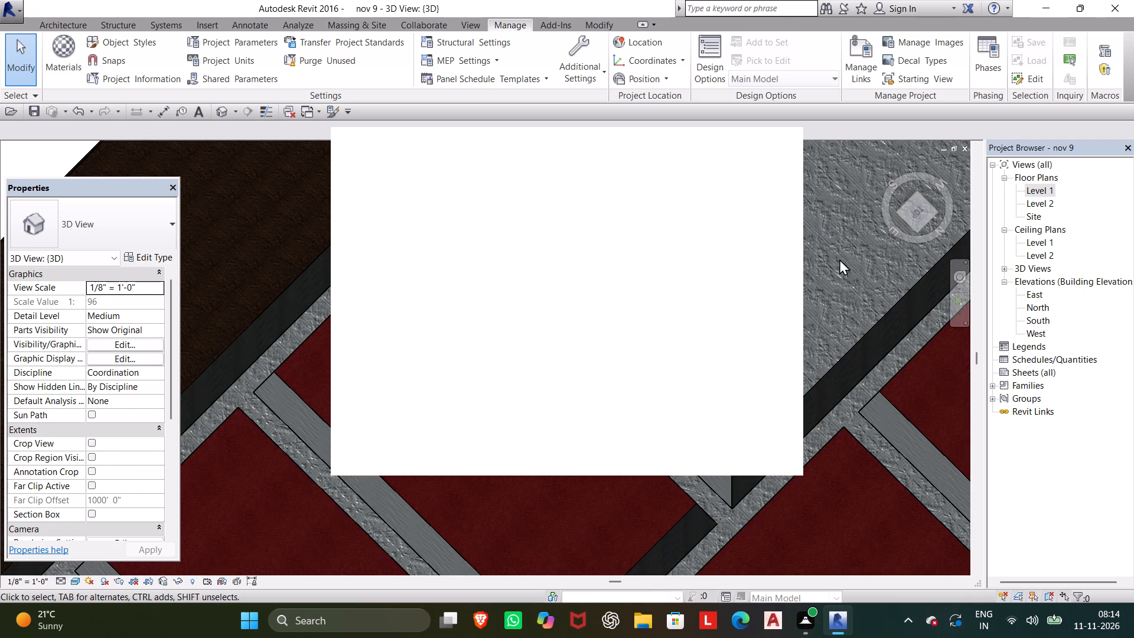
scroll(839, 259, "down", 4)
Undo the bed room paint on the corner room's floor and the preceding bed room material changes.
key("ctrl+z")
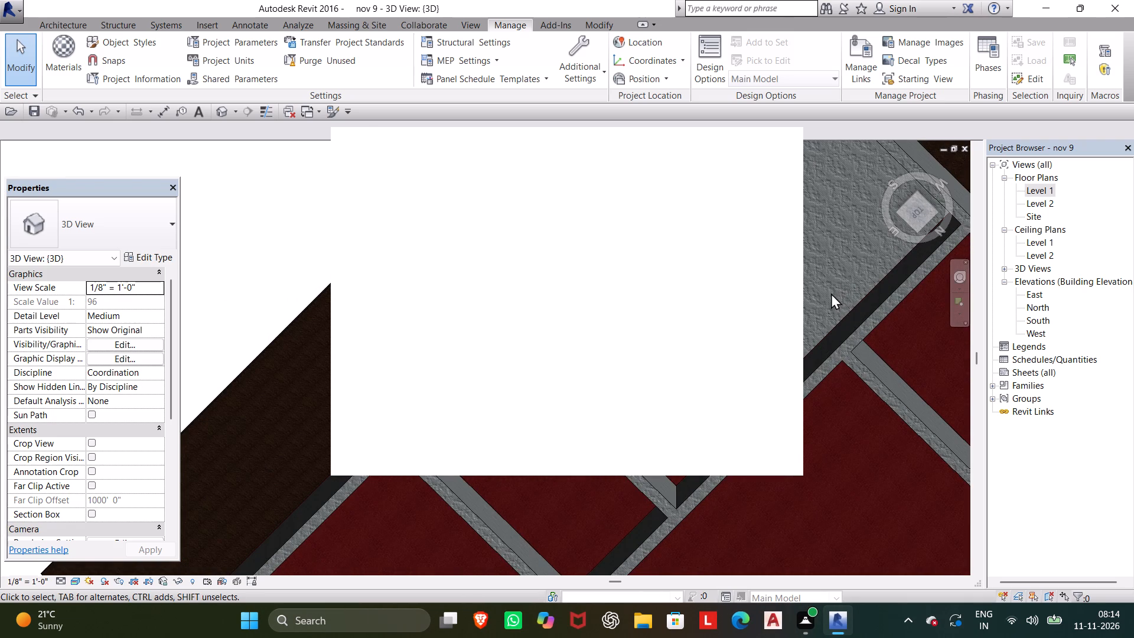
key("ctrl+z")
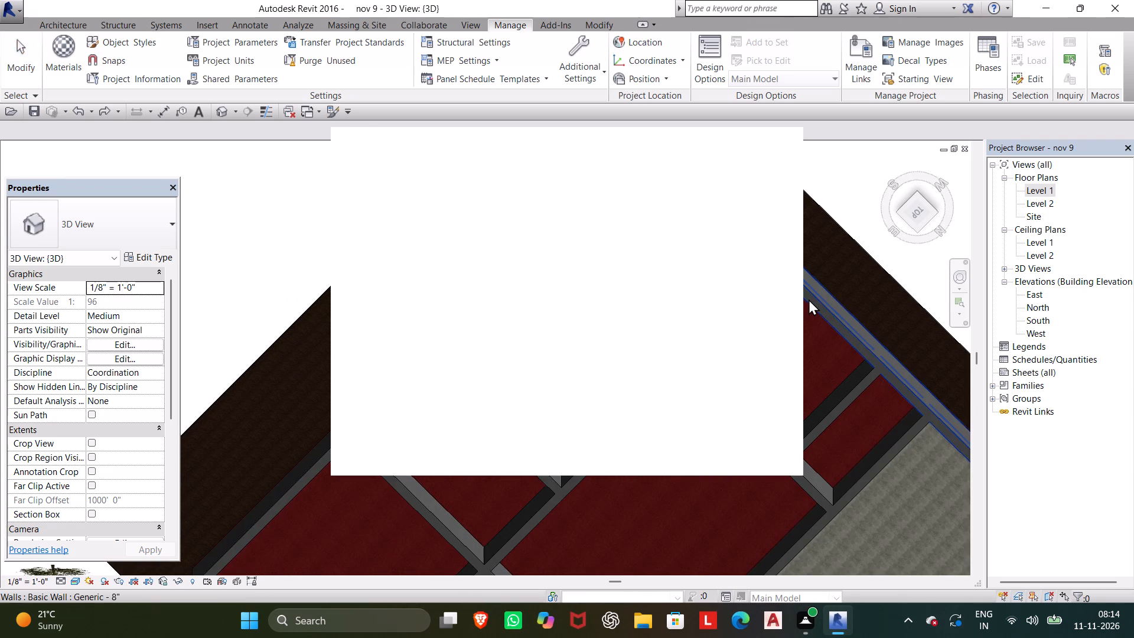
Start Paint for the corner room's floor, search the project materials for "be", and browse the full material list.
scroll(812, 298, "down", 3)
middle_click_drag(841, 370, 836, 399)
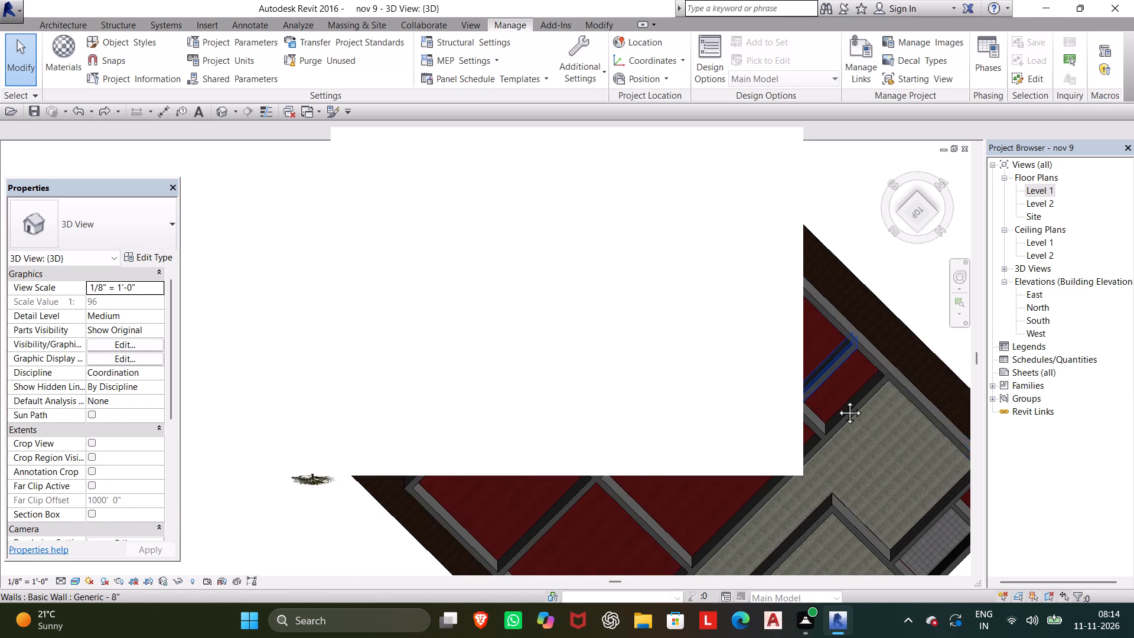
middle_click_drag(836, 399, 988, 564)
scroll(895, 493, "down", 1)
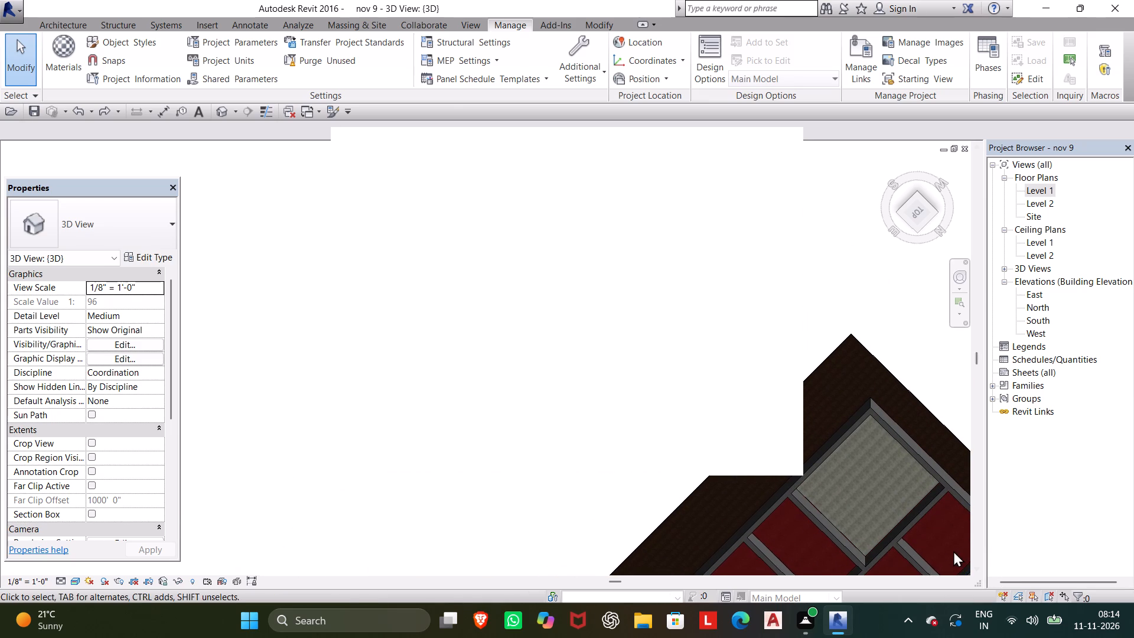
key("p")
key("t")
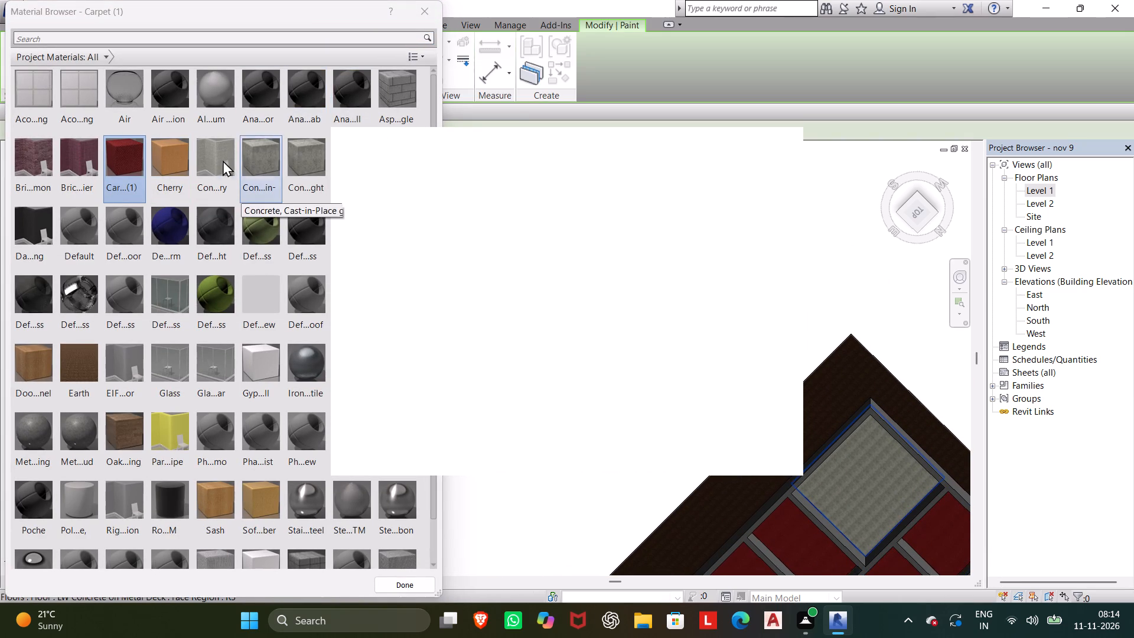
left_click(193, 38)
key("b")
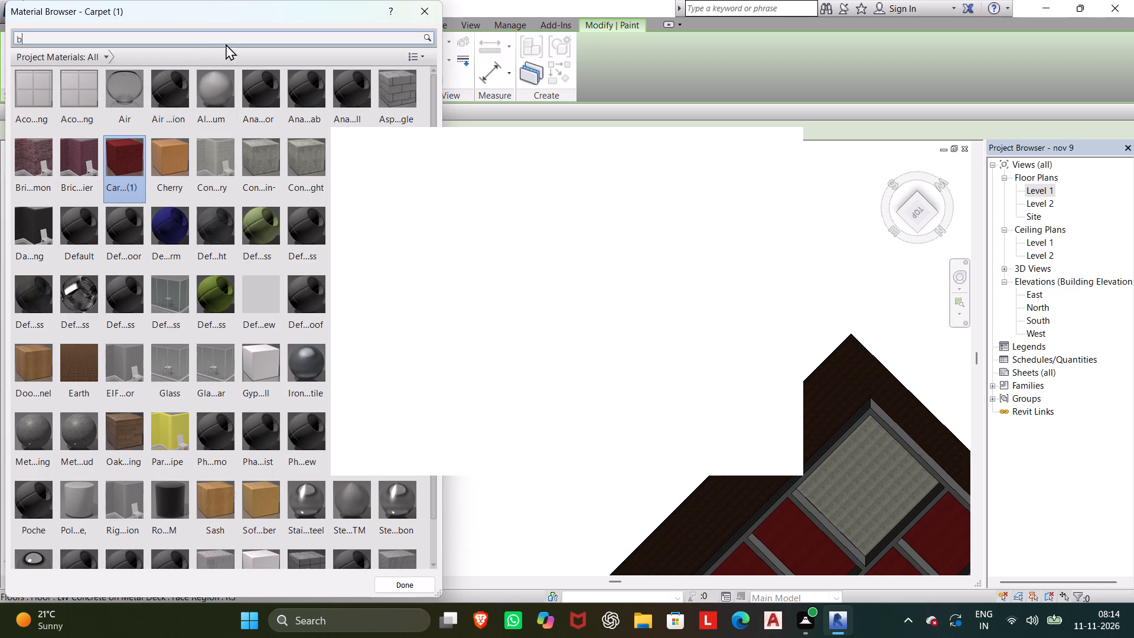
key("e")
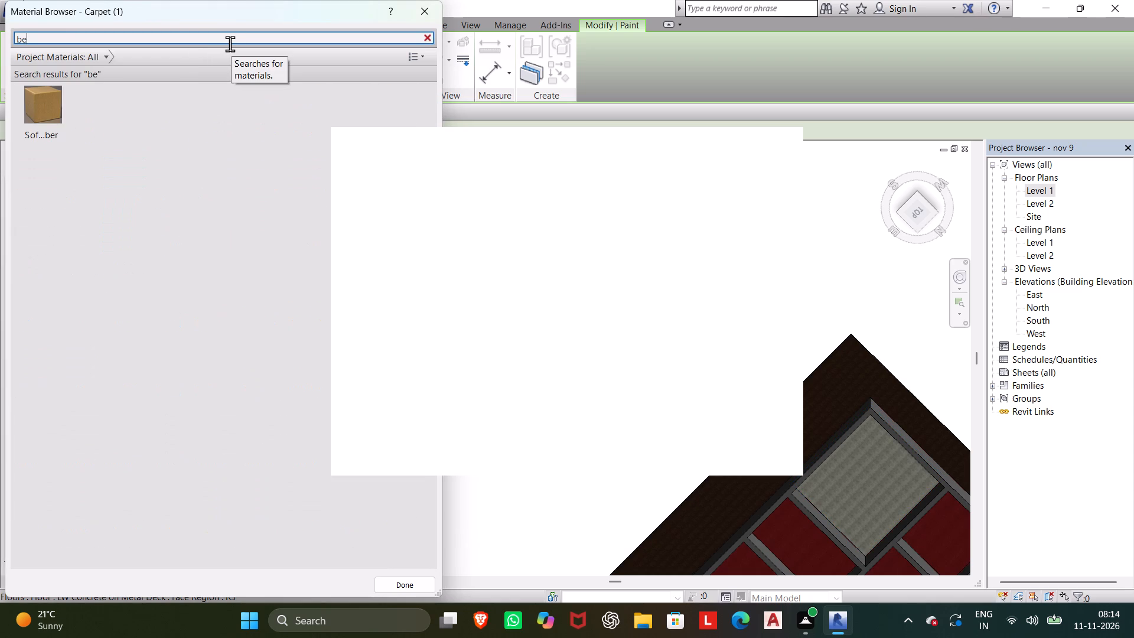
key("BackSpace")
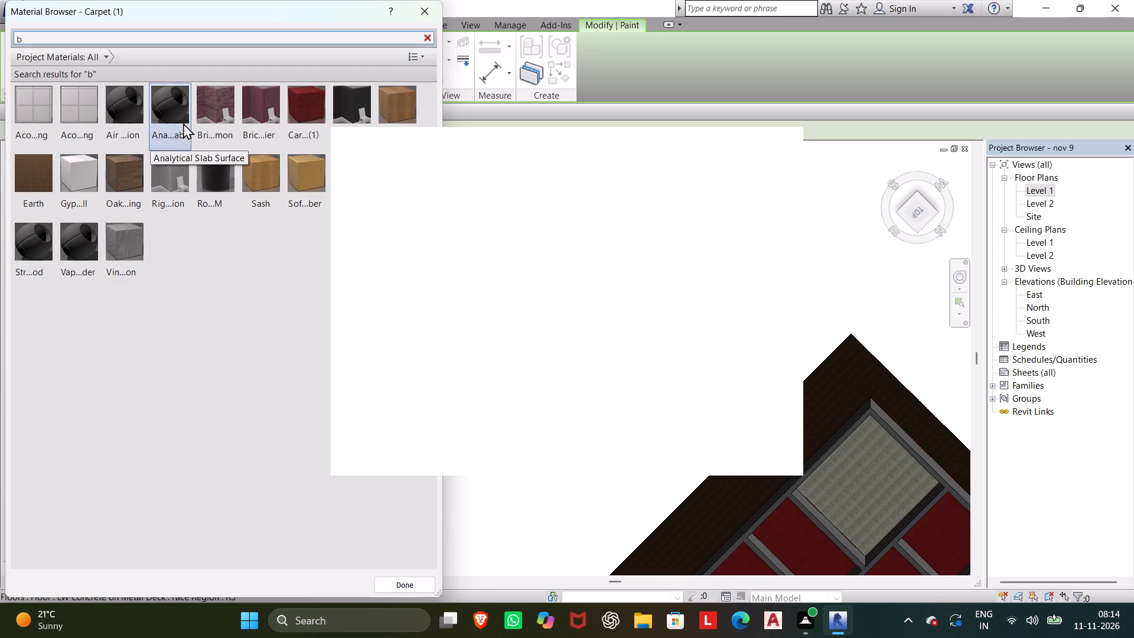
key("BackSpace")
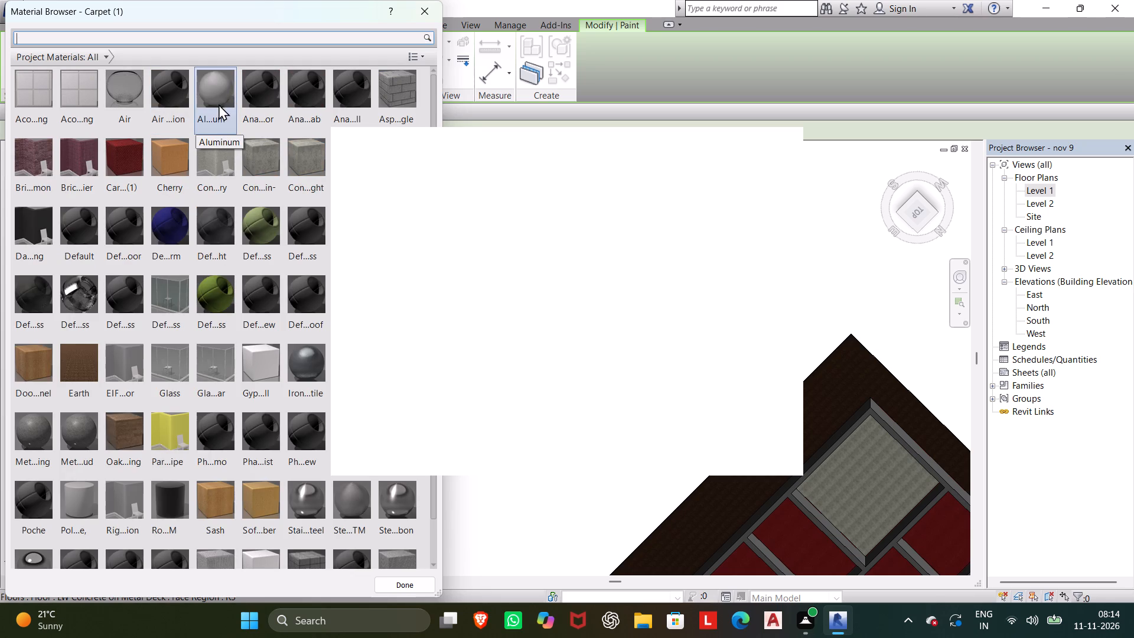
scroll(227, 191, "down", 2)
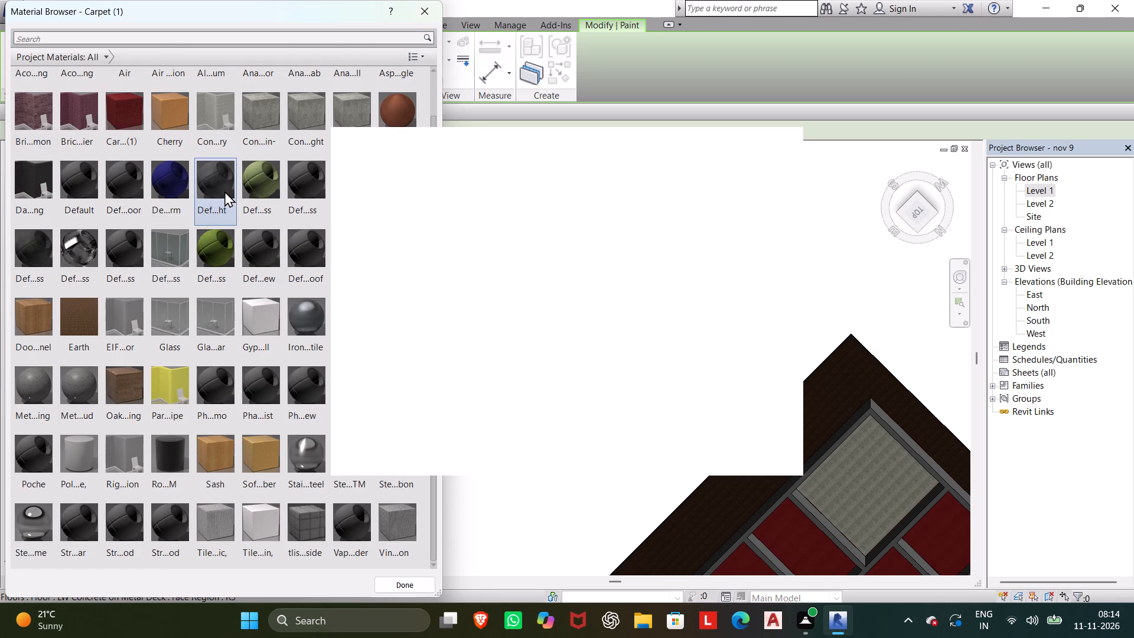
scroll(223, 191, "down", 3)
scroll(211, 190, "up", 3)
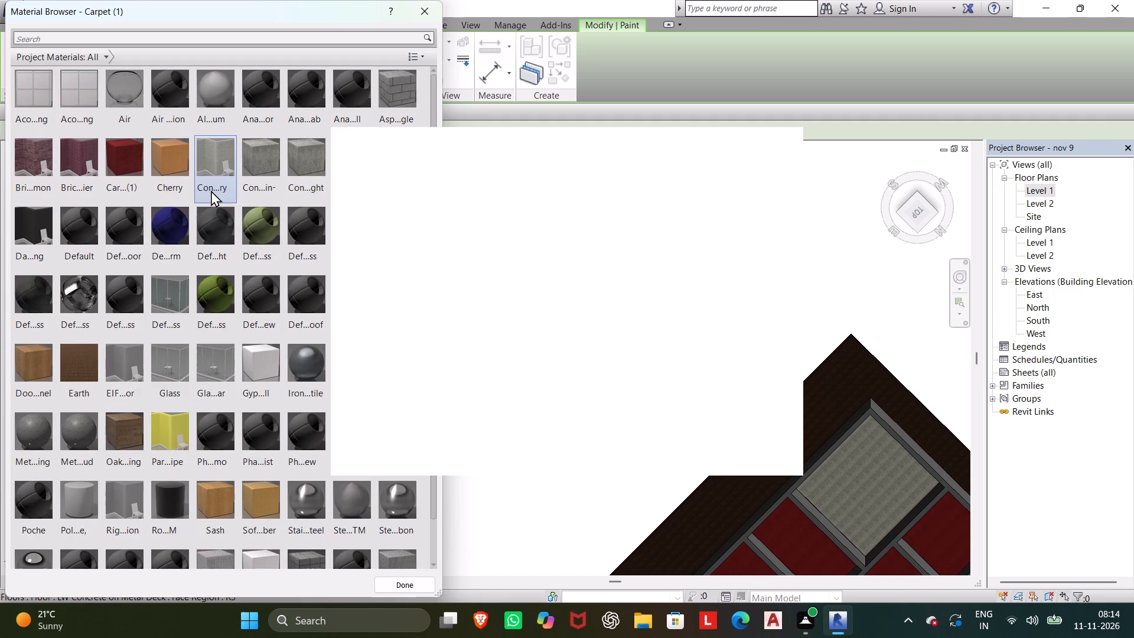
scroll(211, 190, "up", 3)
scroll(269, 172, "up", 4)
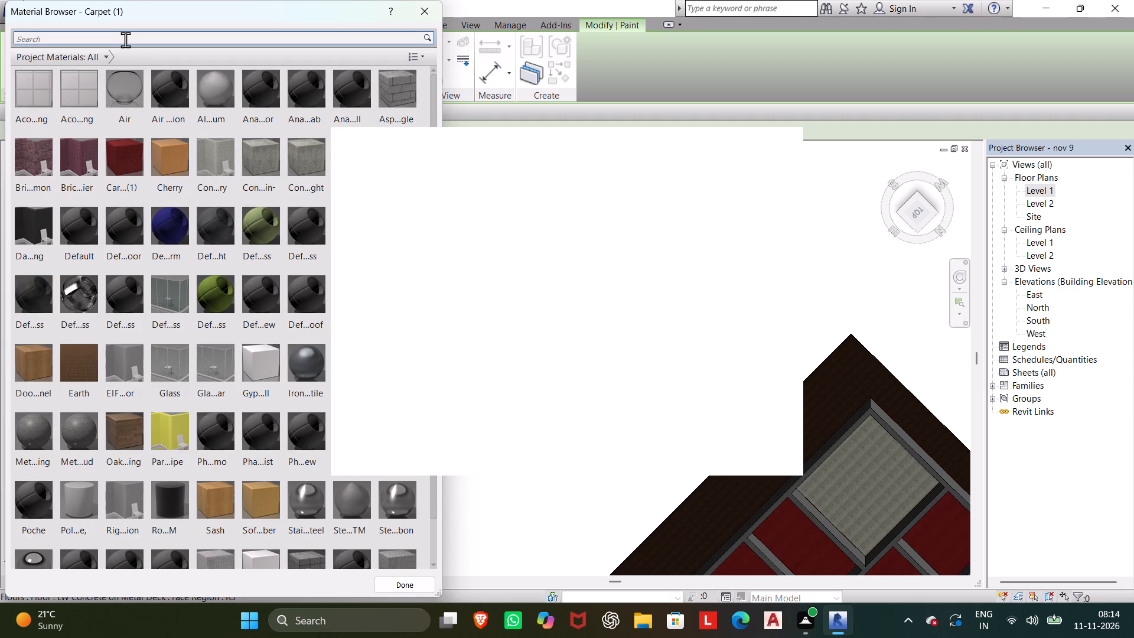
Search the project materials for "roo", clear the search and look through the remaining materials for a floor finish.
left_click(125, 40)
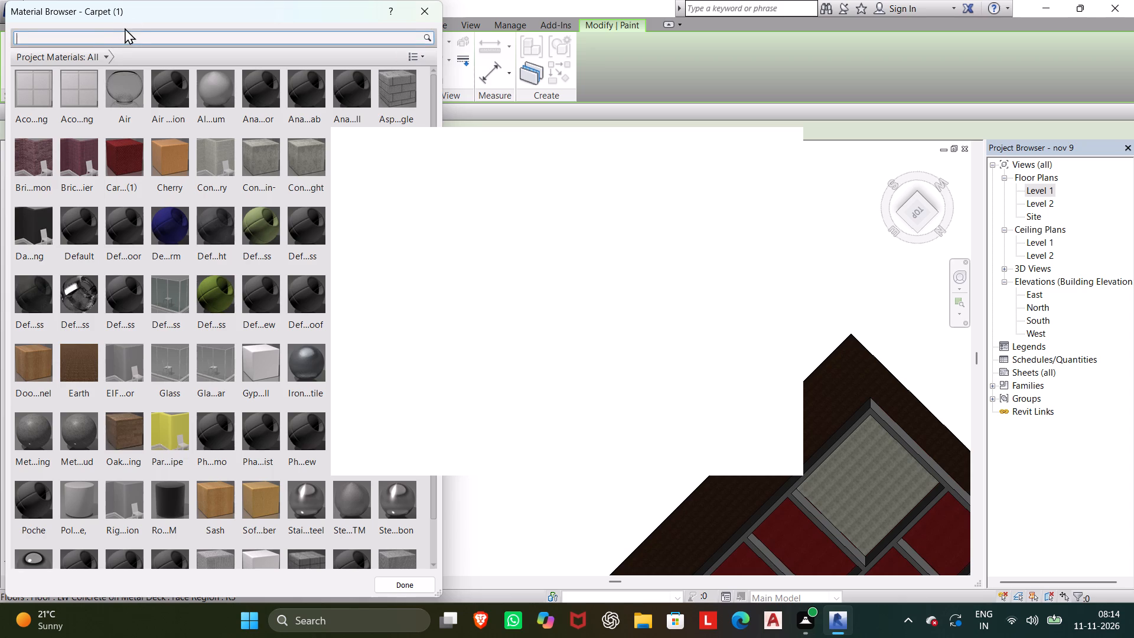
key("r")
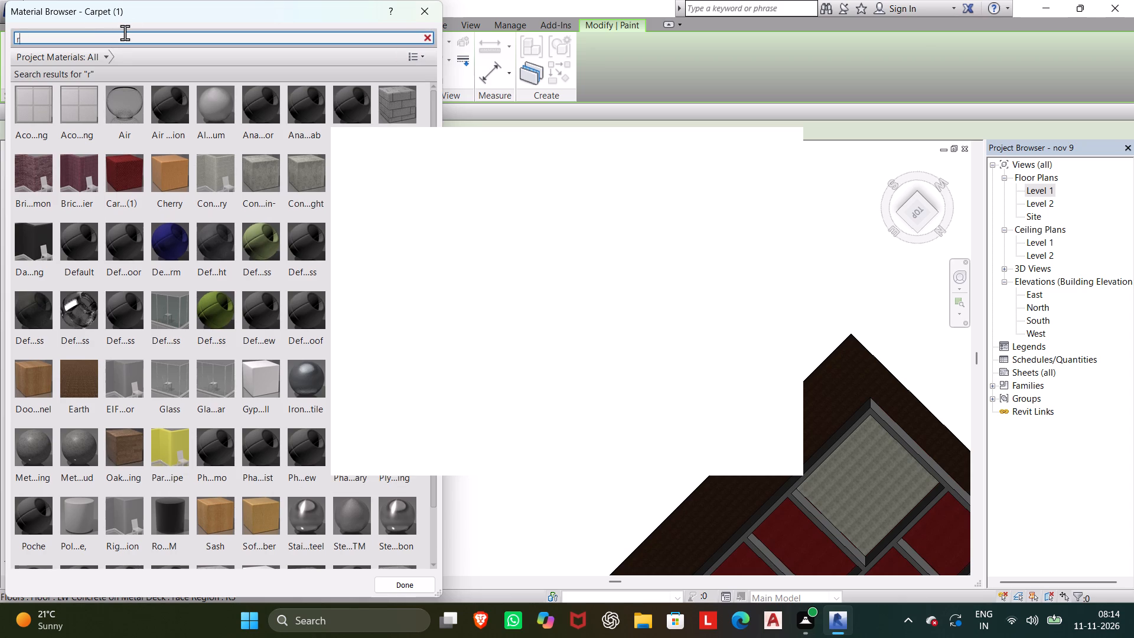
type("oo")
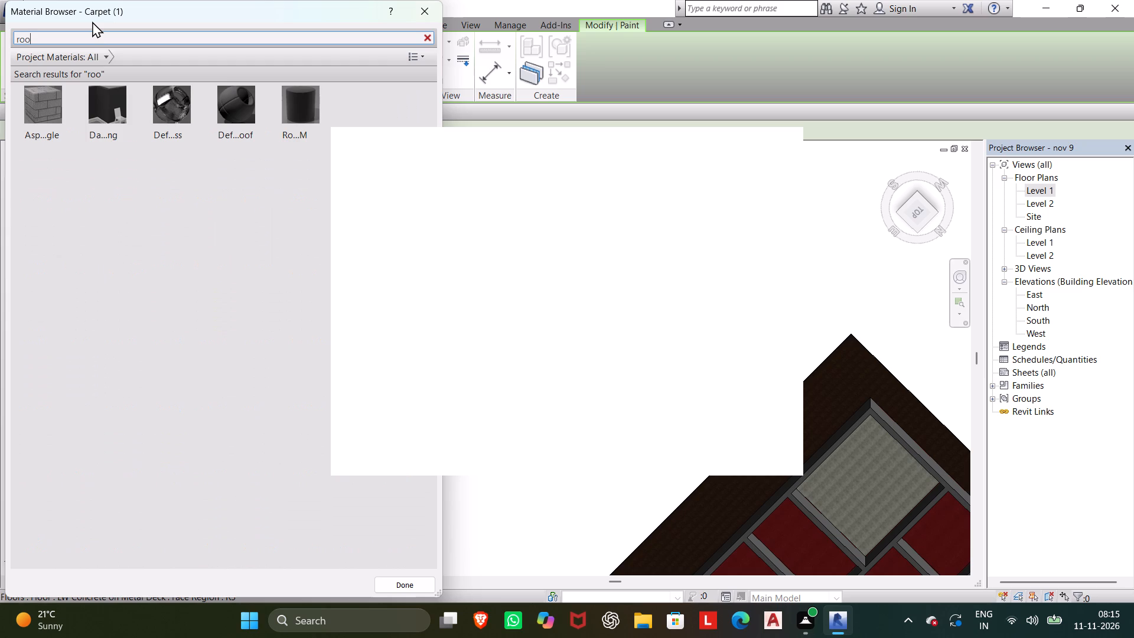
key("BackSpace")
key("BackSpace")
key("BackSpace")
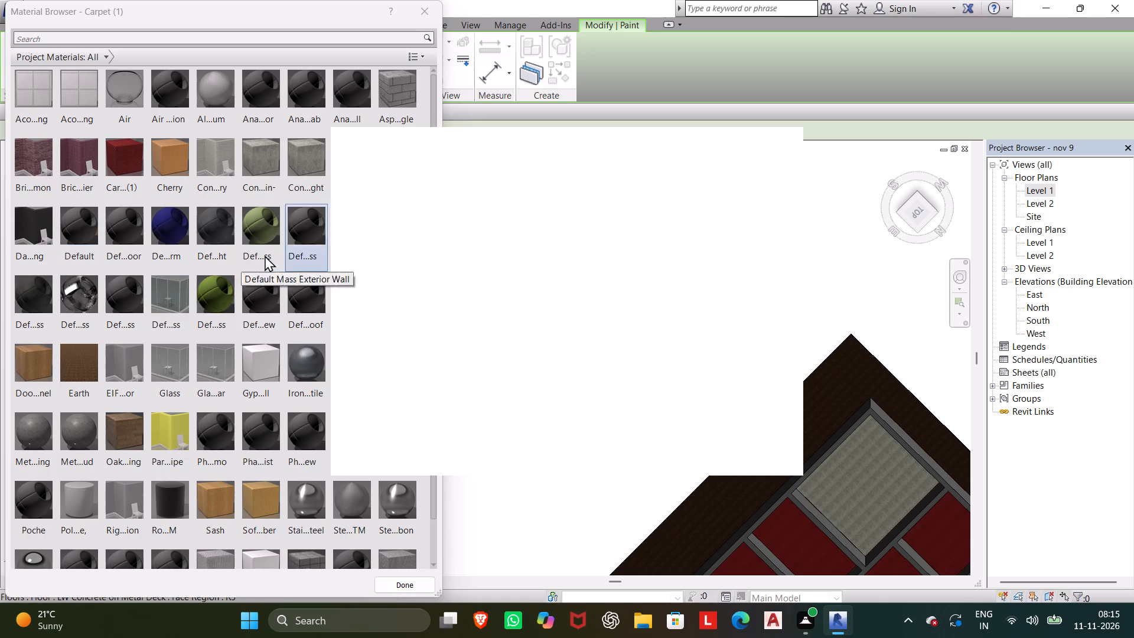
scroll(195, 320, "down", 2)
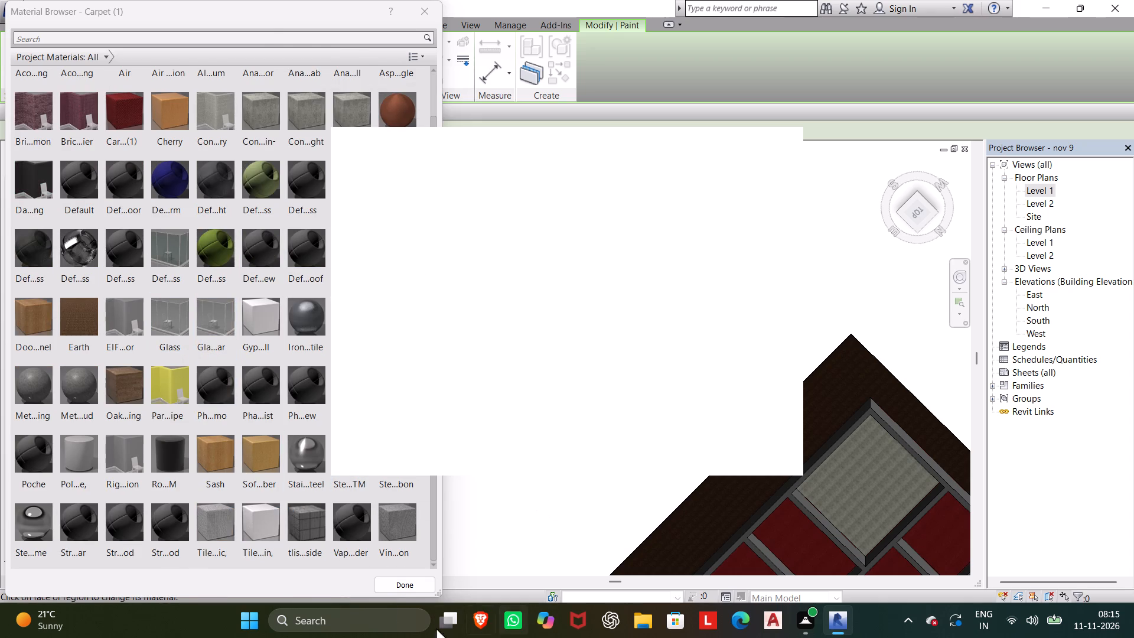
right_click_drag(311, 584, 207, 386)
left_click_drag(194, 493, 207, 386)
scroll(206, 386, "up", 1)
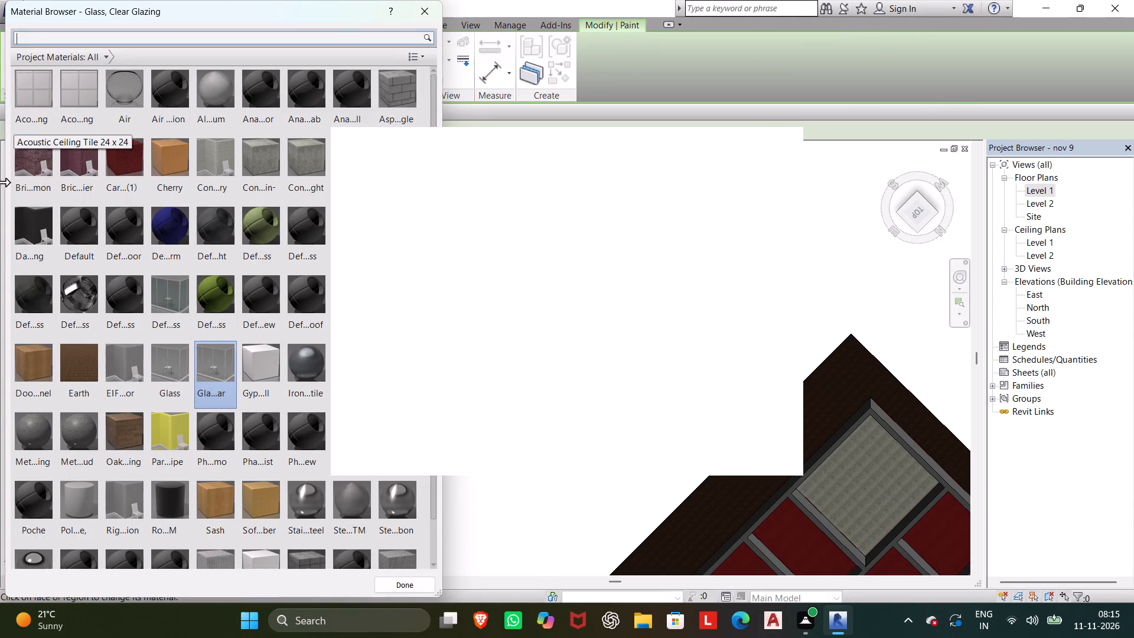
scroll(64, 330, "down", 2)
scroll(41, 386, "down", 1)
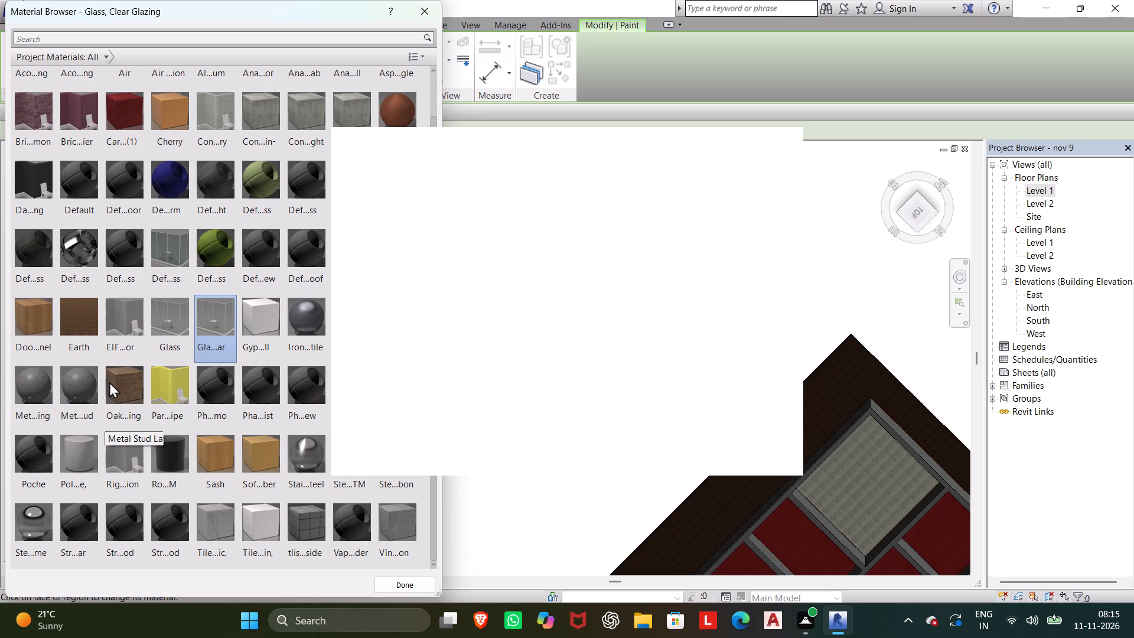
Paint the gray-beige floor region of the far corner room with Oak Flooring and exit the paint command.
left_click(127, 387)
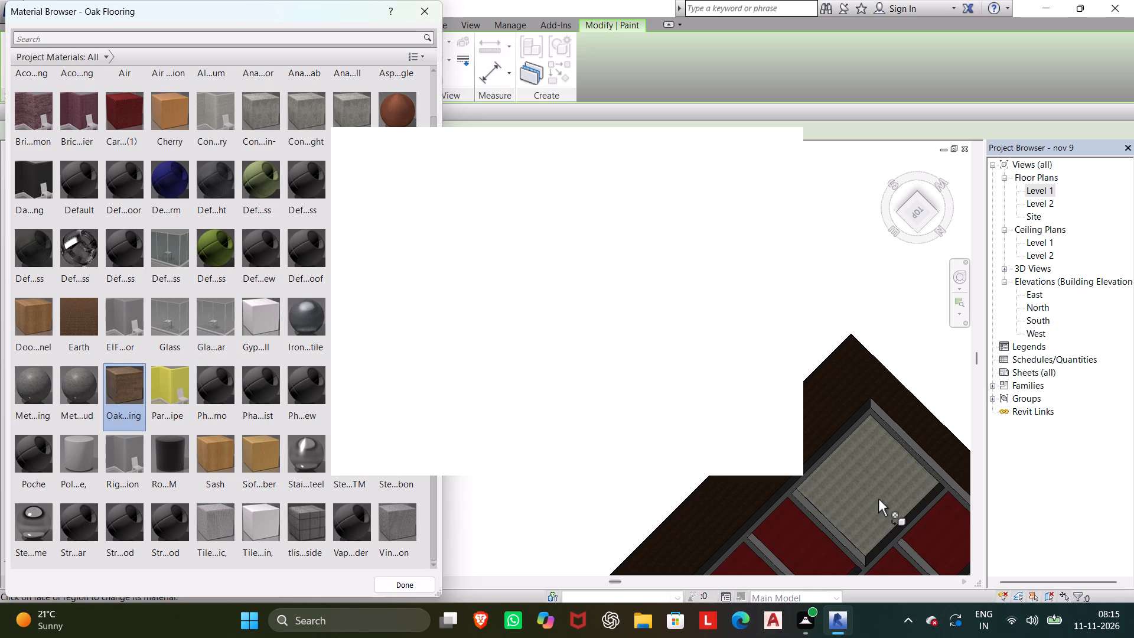
left_click(876, 499)
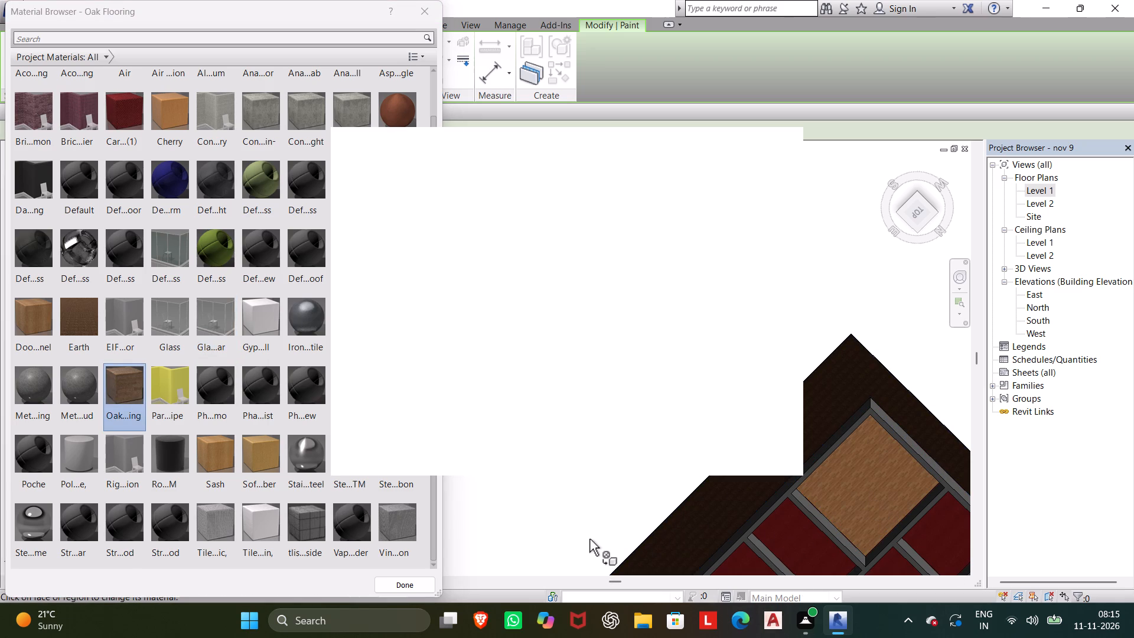
left_click(582, 542)
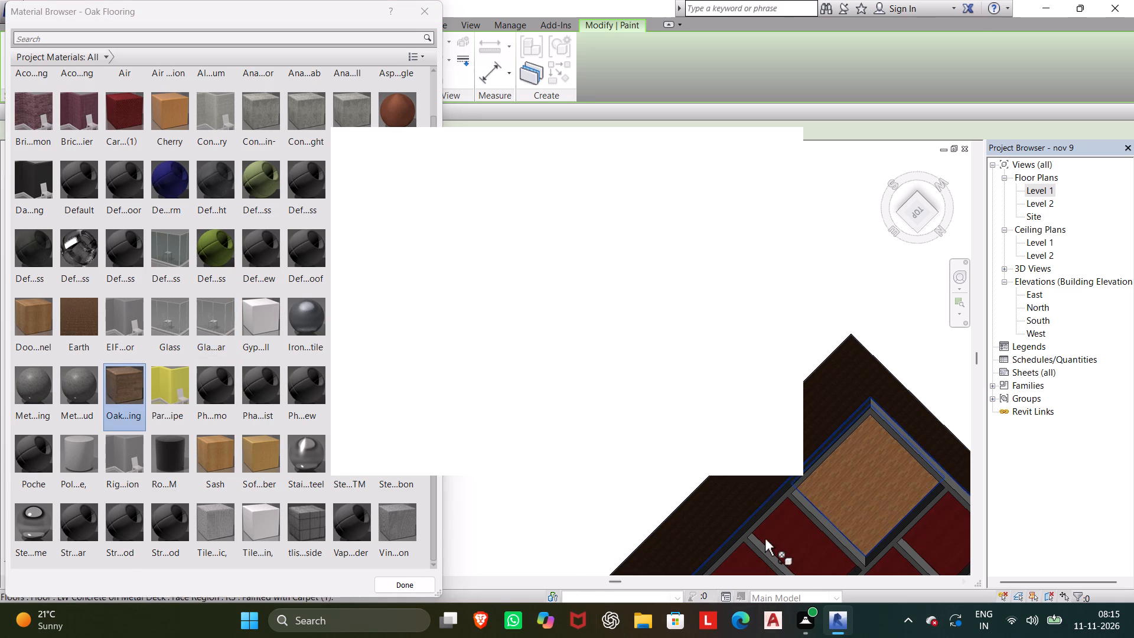
key("Escape")
Save the nov 9 project.
scroll(836, 494, "down", 2)
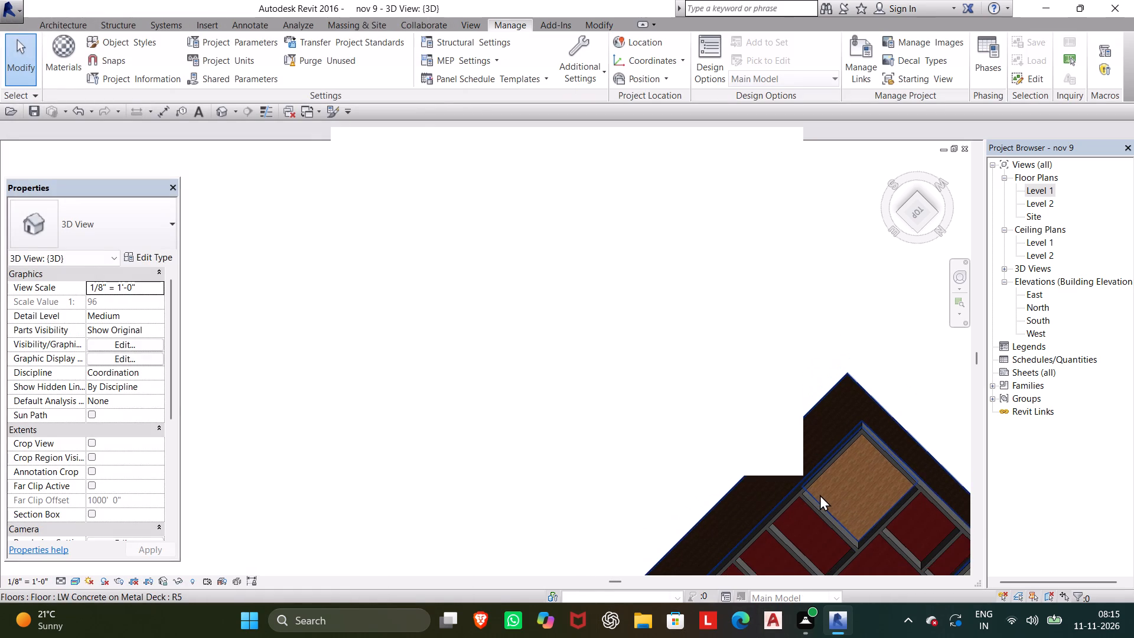
scroll(820, 494, "down", 1)
key("ctrl+s")
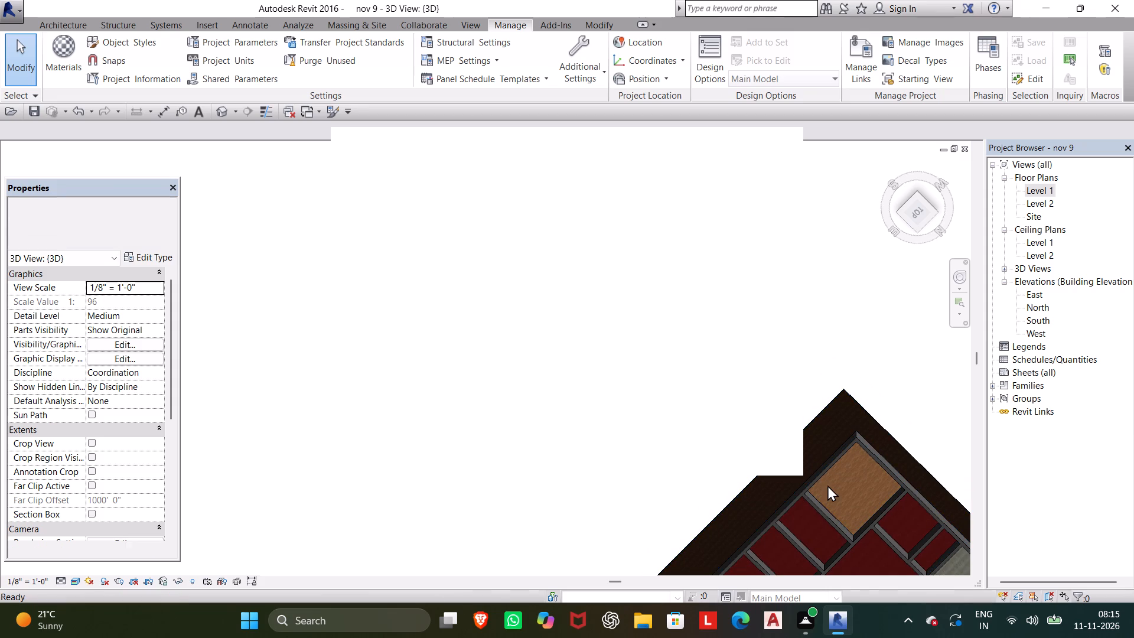
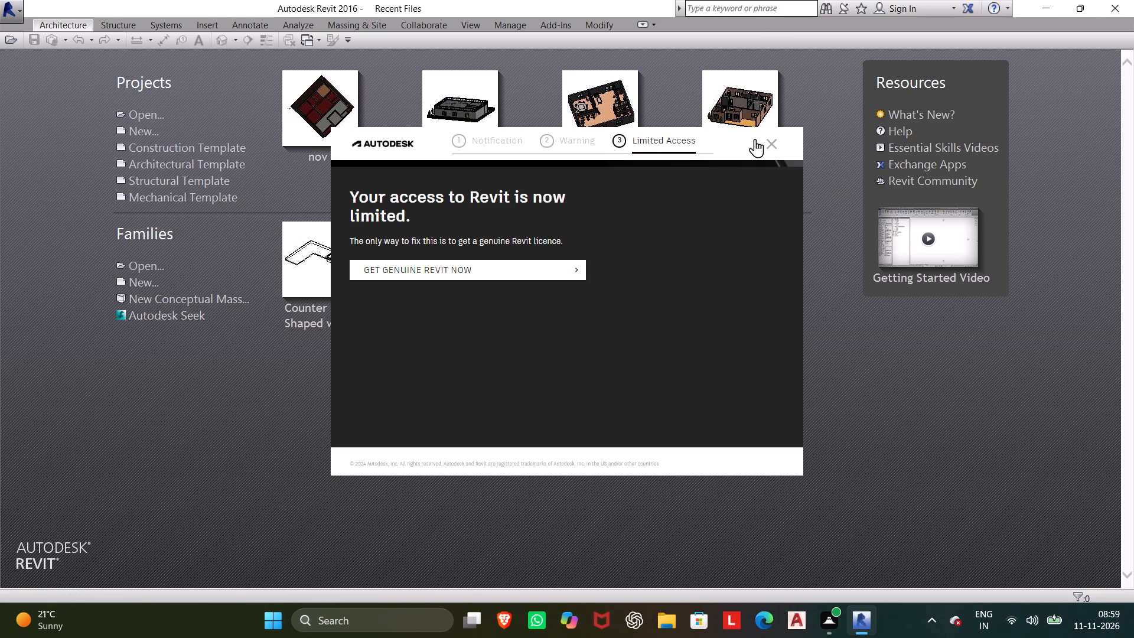
Dismiss the Autodesk access notice and open the nov 9 project from the recent files.
left_click(773, 144)
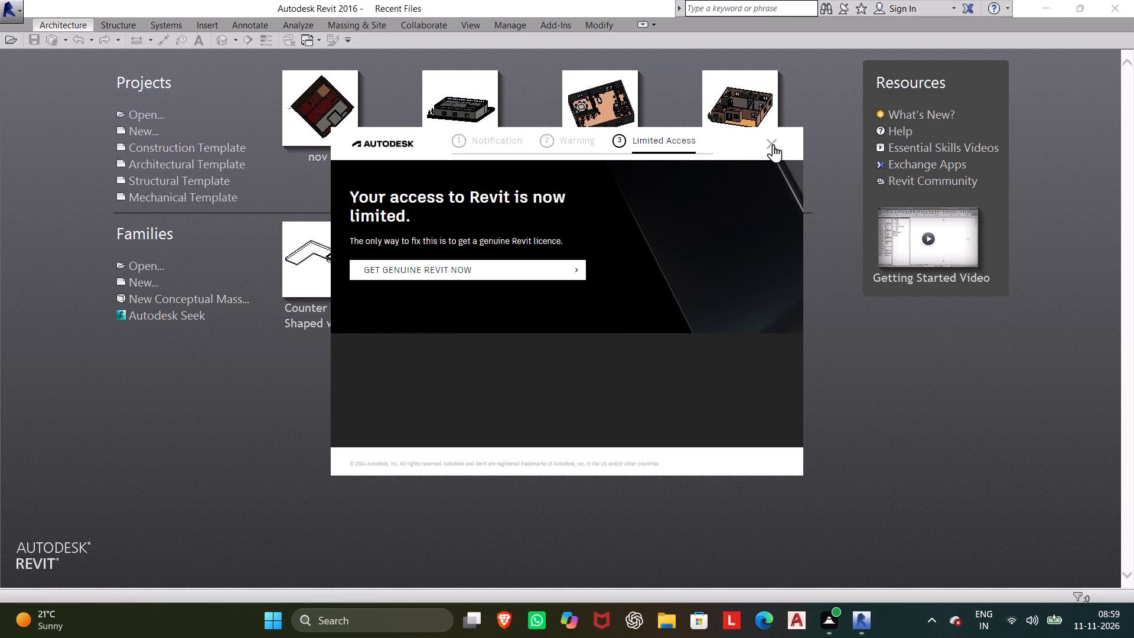
double_click(329, 90)
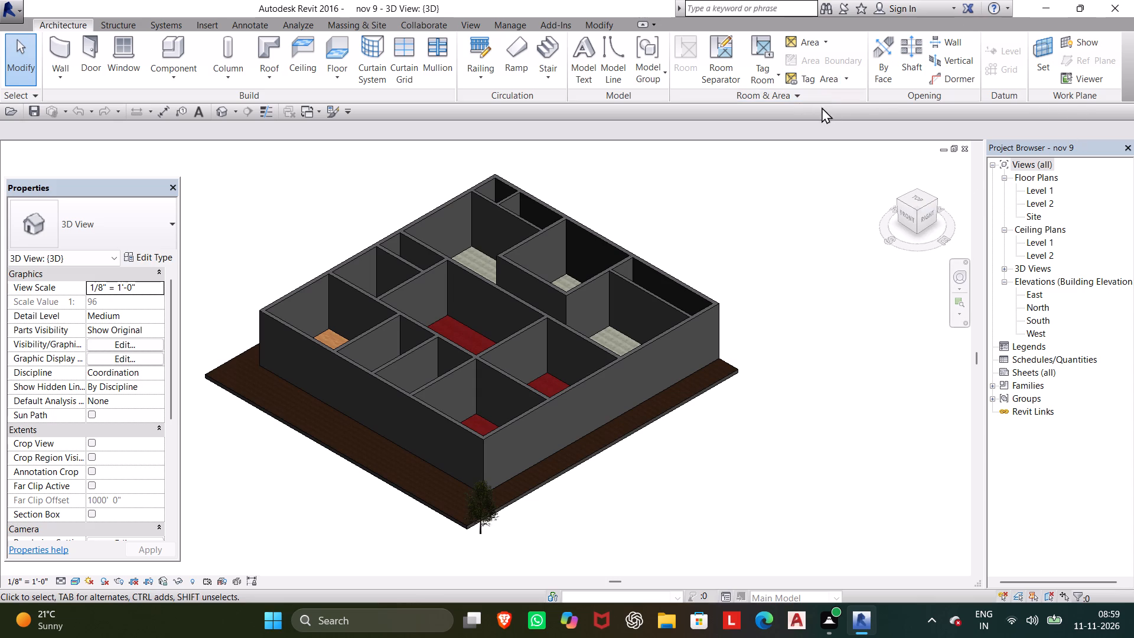
Start Split Face on the house floor and pick boundary lines along the four walls of the small carpeted room behind the oak-floored corner room.
scroll(731, 225, "up", 1)
middle_click_drag(583, 293, 761, 419, "shift")
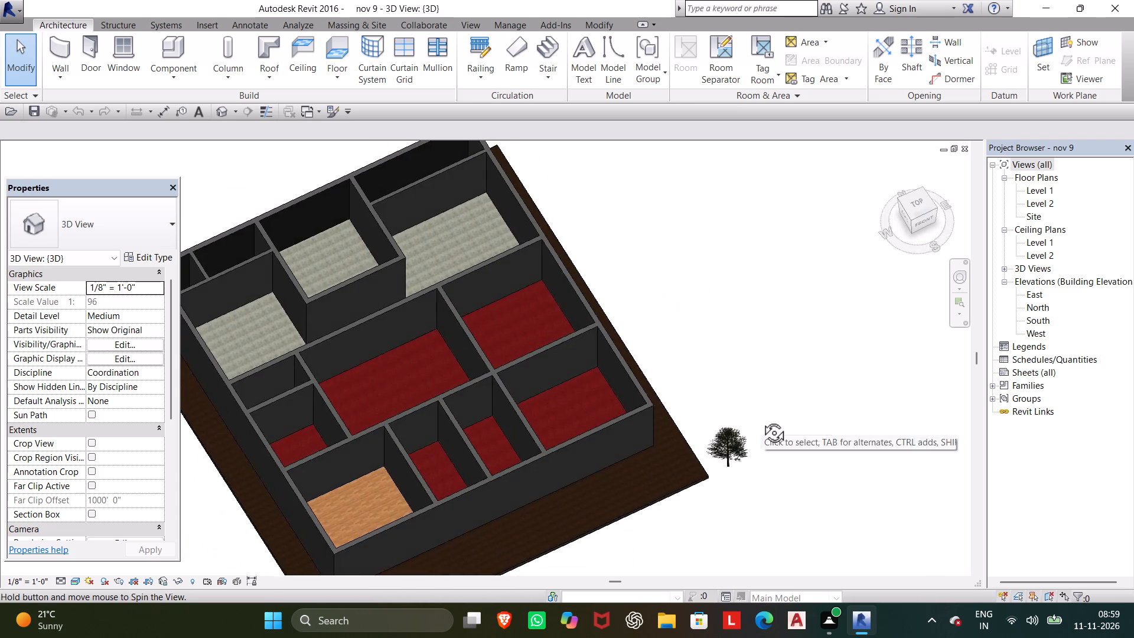
middle_click_drag(761, 419, 712, 399, "shift")
scroll(712, 412, "down", 1)
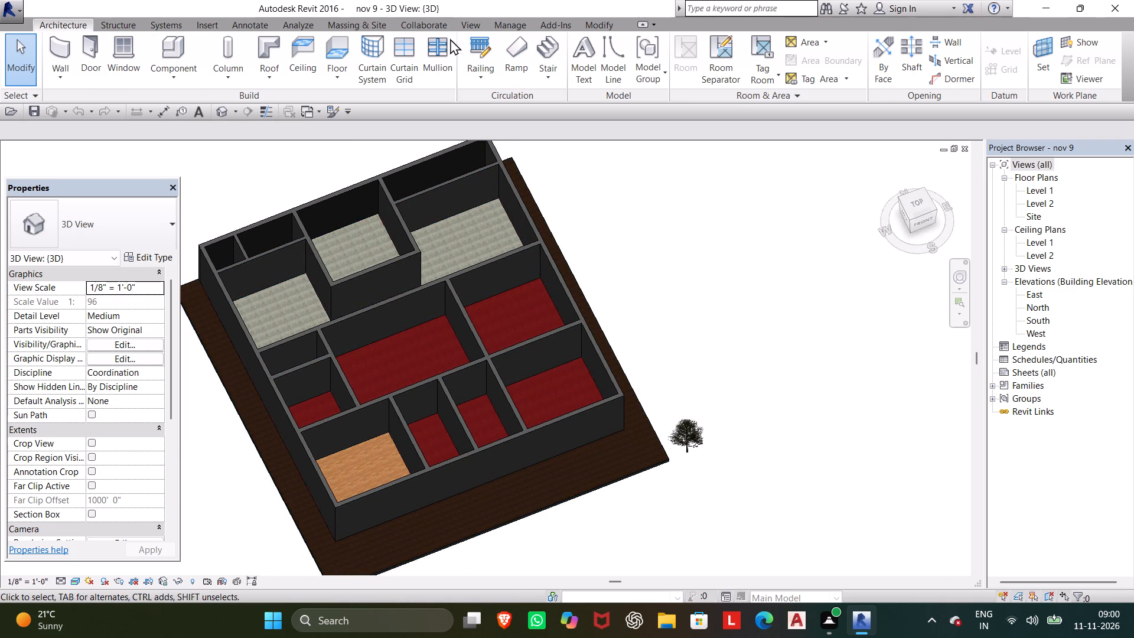
left_click(604, 22)
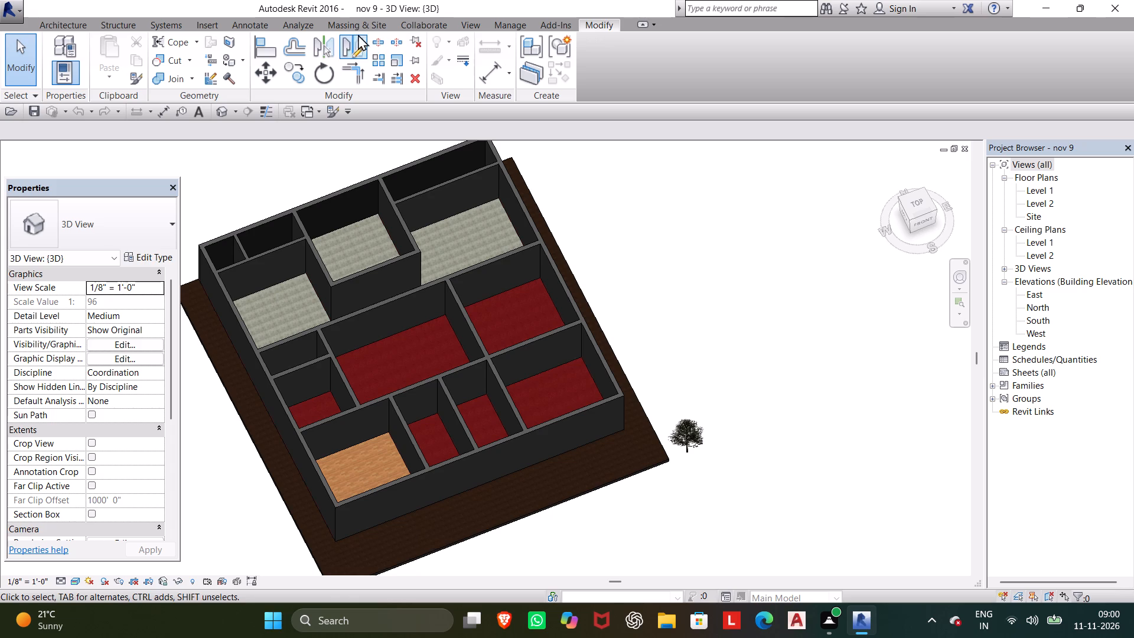
left_click(235, 42)
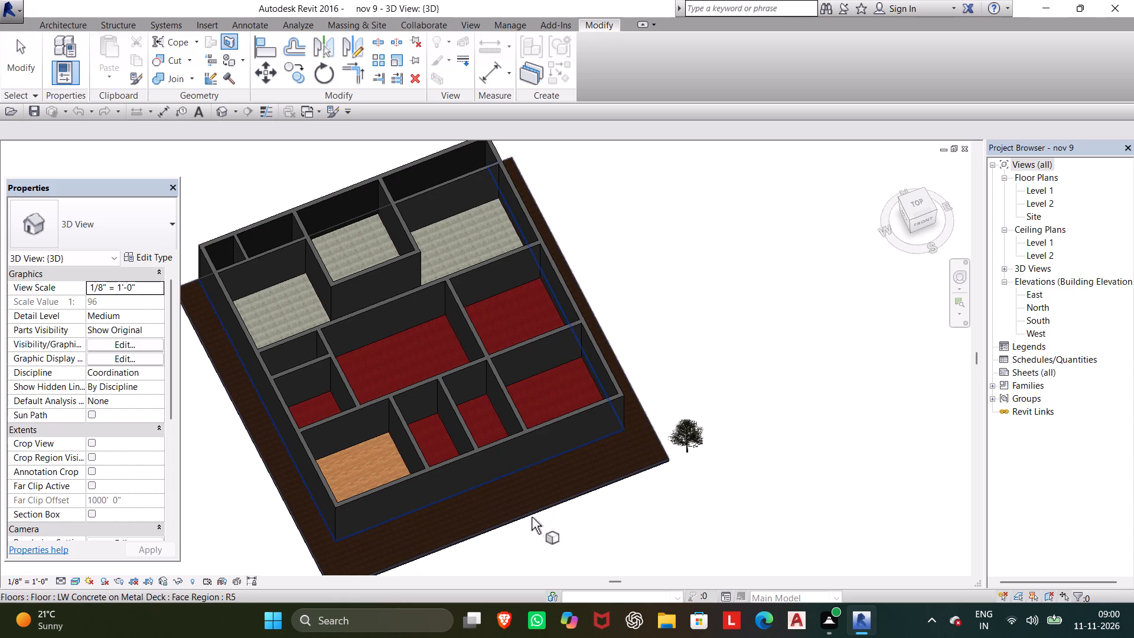
left_click(524, 519)
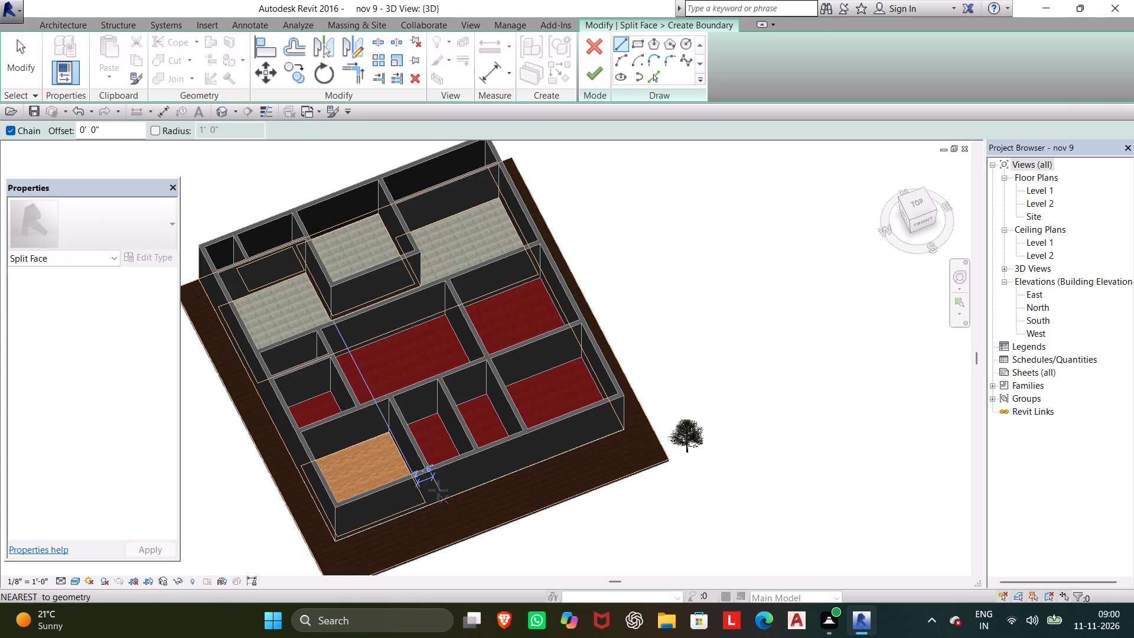
left_click(655, 84)
scroll(312, 376, "up", 7)
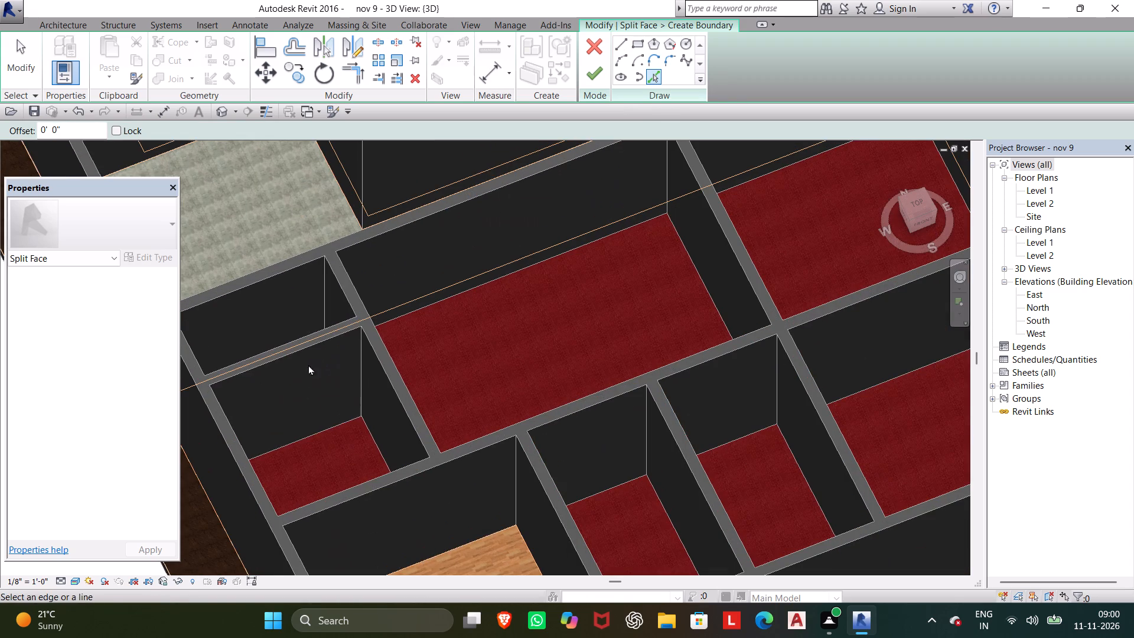
scroll(339, 421, "up", 8)
left_click(337, 433)
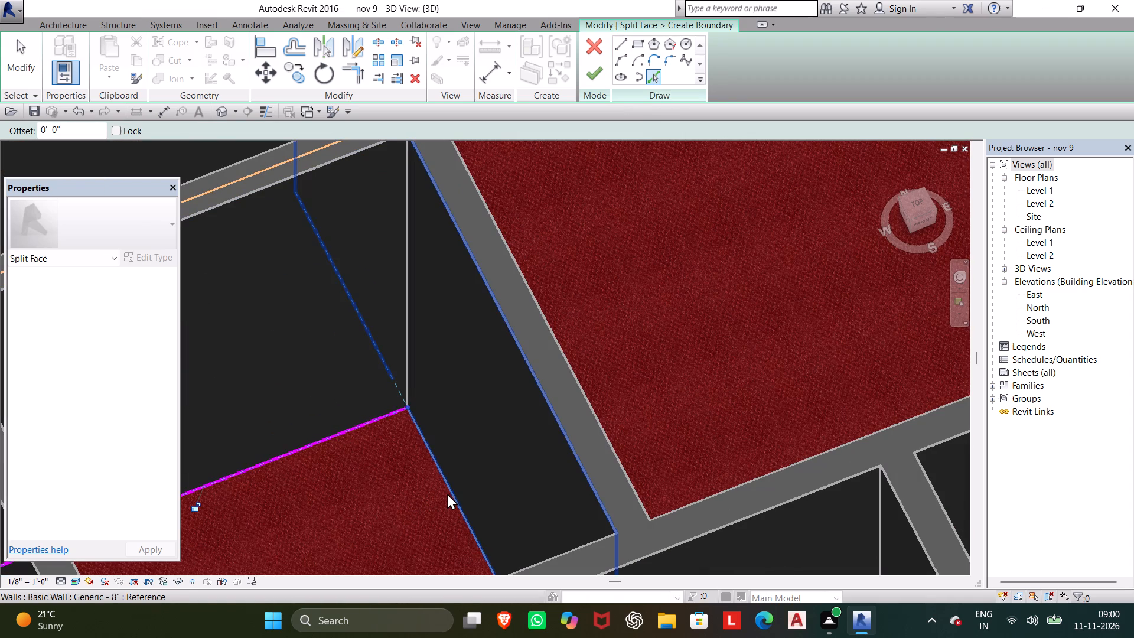
left_click(447, 493)
scroll(447, 493, "down", 3)
middle_click_drag(448, 491, 575, 552)
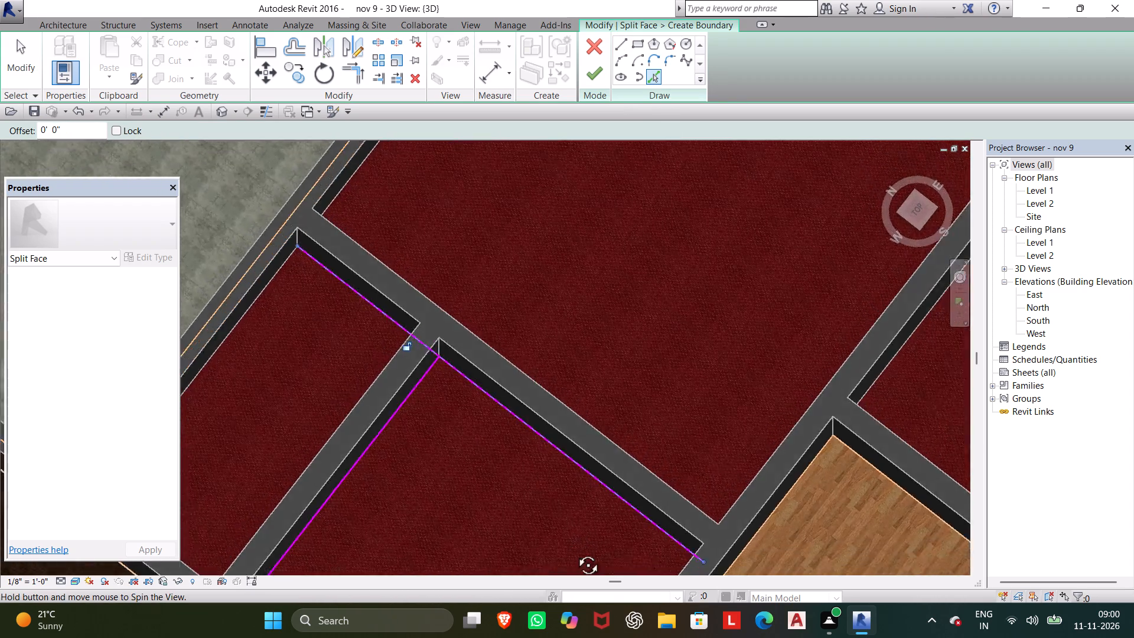
middle_click_drag(575, 552, 868, 392)
scroll(868, 394, "up", 1, "shift")
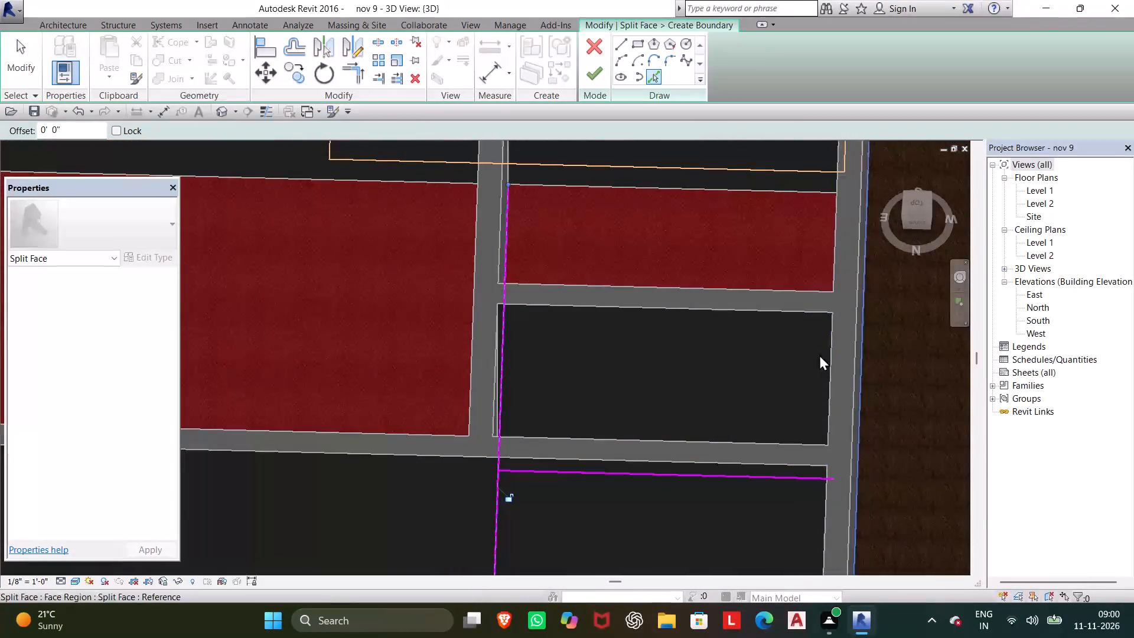
left_click(694, 190)
middle_click_drag(649, 233, 659, 258)
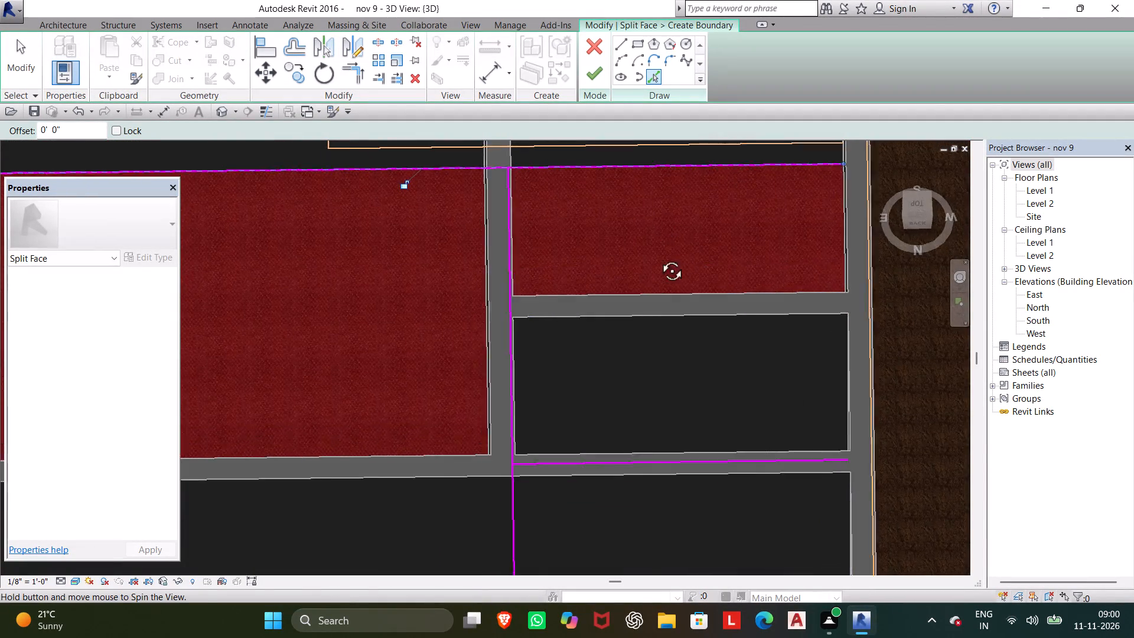
middle_click_drag(659, 258, 727, 285)
scroll(675, 276, "down", 1, "shift")
middle_click_drag(673, 257, 681, 607)
scroll(683, 574, "up", 1)
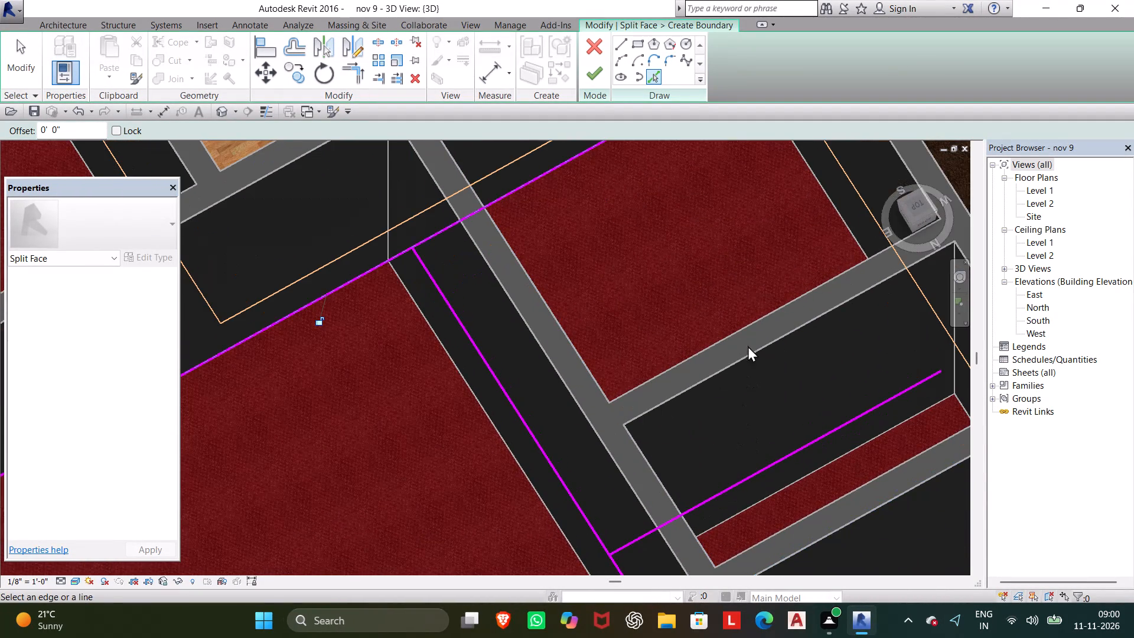
left_click(830, 208)
scroll(704, 247, "down", 1)
middle_click_drag(704, 247, 712, 372)
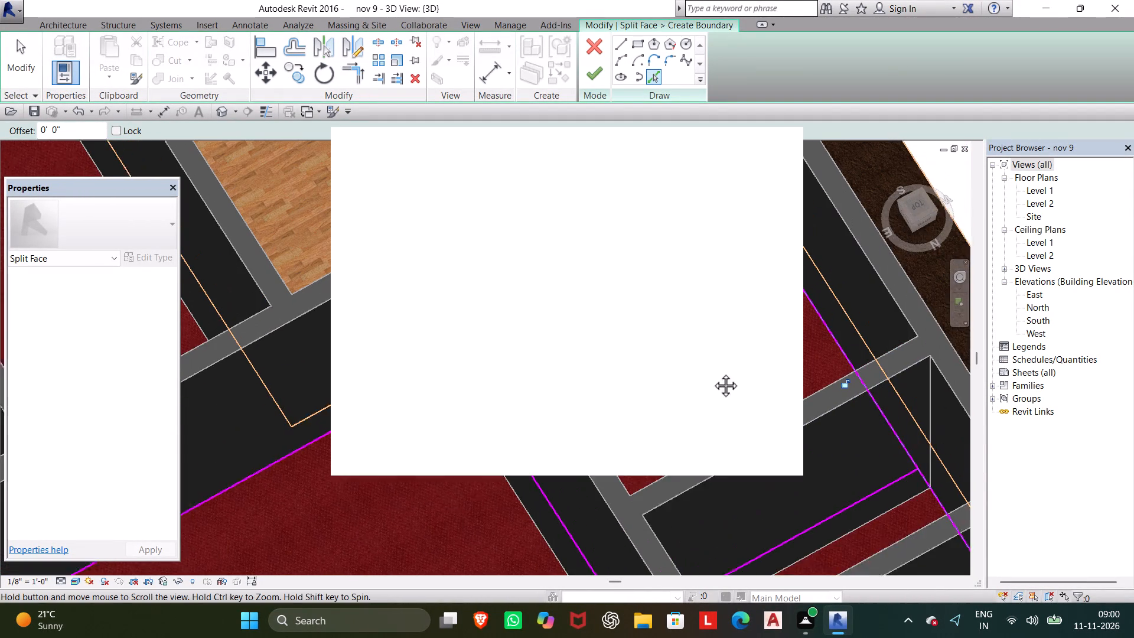
middle_click_drag(712, 372, 712, 373)
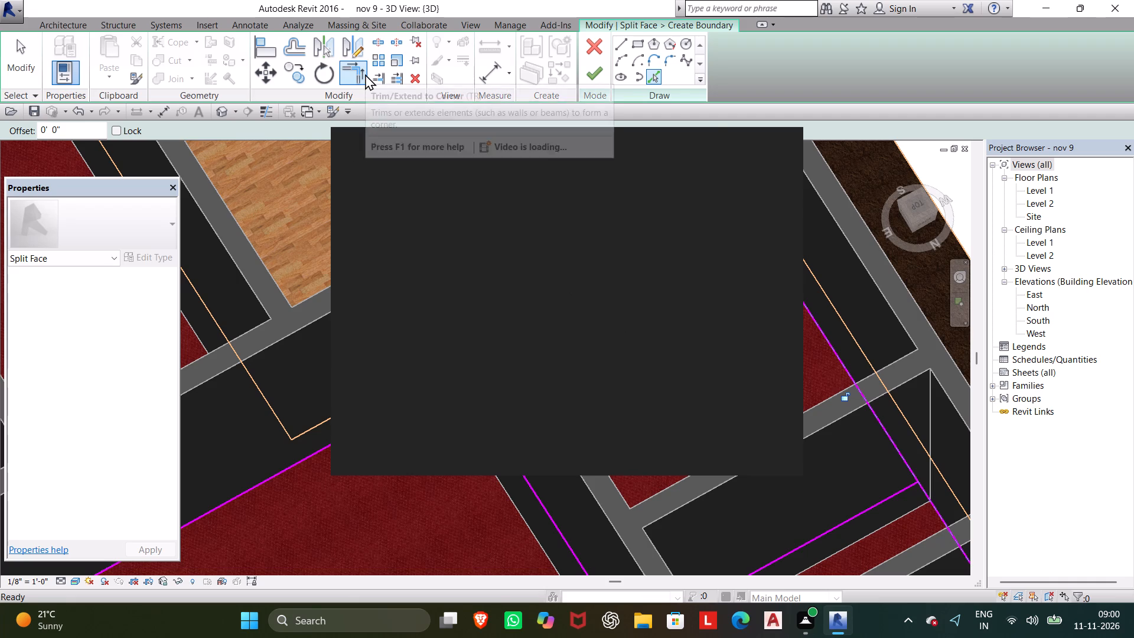
Trim the four picked lines to corners so they form a closed rectangle around the small room behind the oak-floored room.
left_click(365, 74)
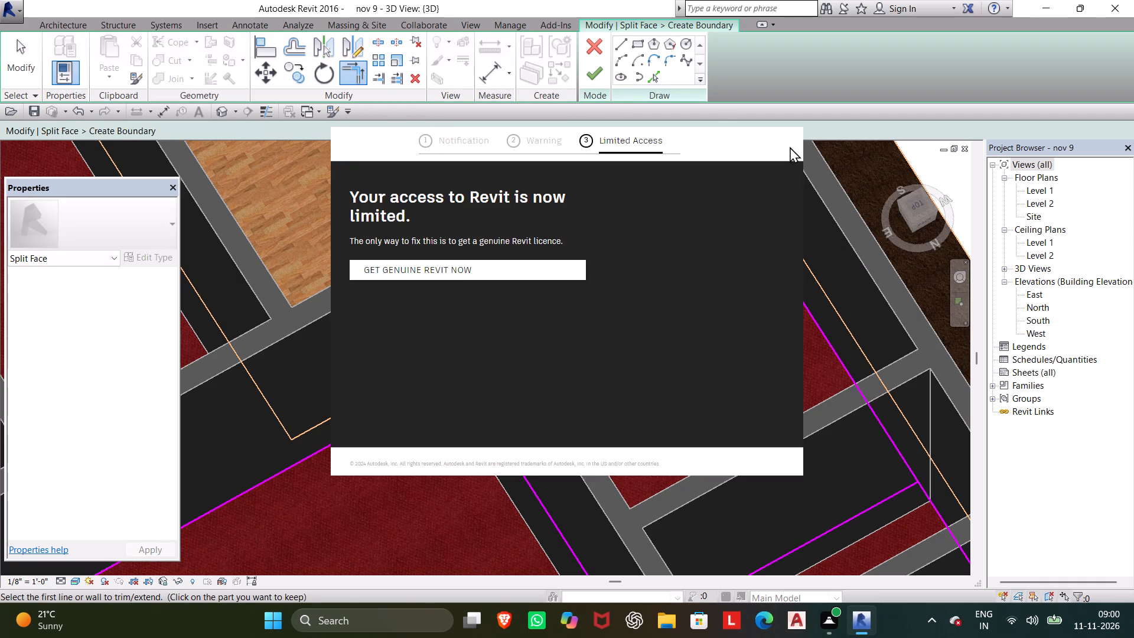
middle_click_drag(814, 290, 920, 370)
scroll(825, 297, "down", 1)
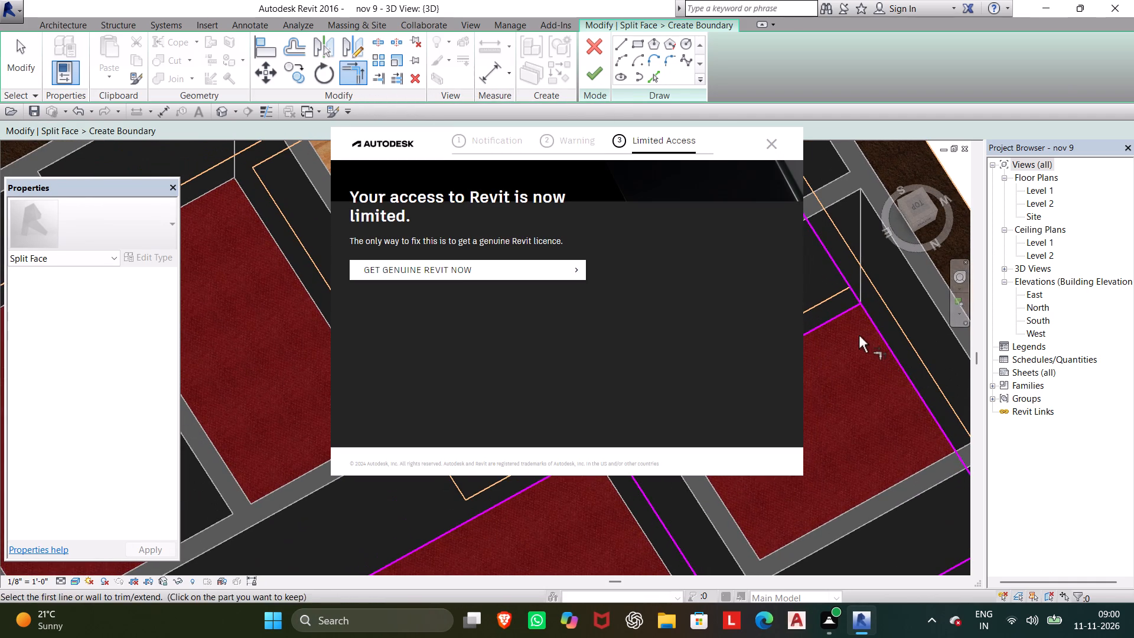
left_click(838, 317)
left_click(873, 324)
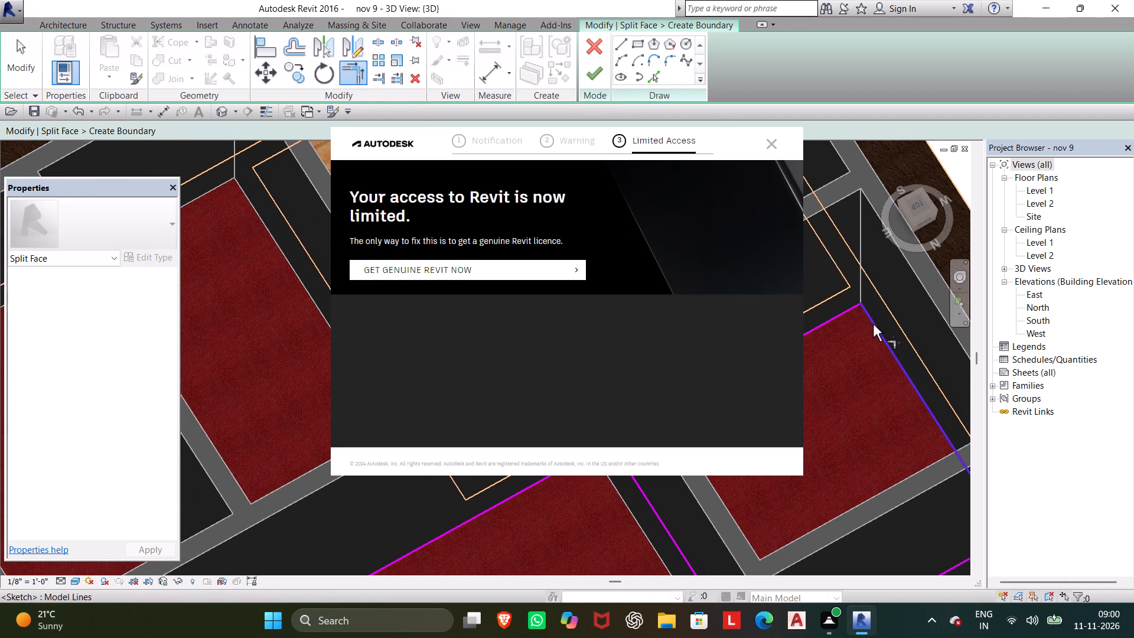
left_click(775, 144)
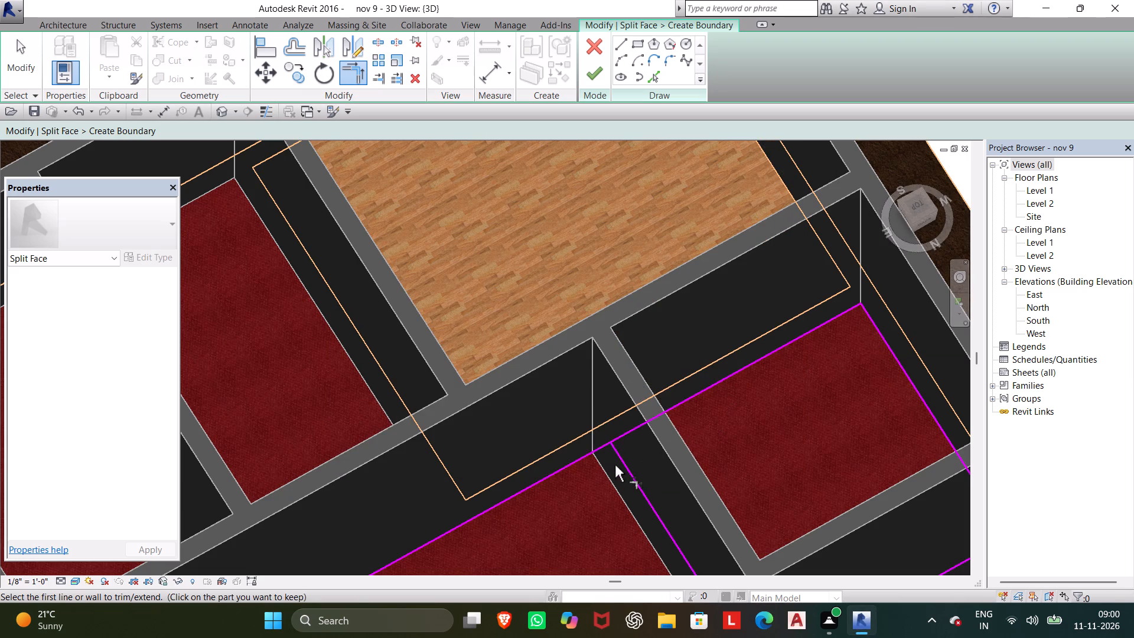
left_click(623, 465)
left_click(649, 419)
middle_click_drag(686, 416, 659, 269)
left_click(726, 504)
left_click(719, 503)
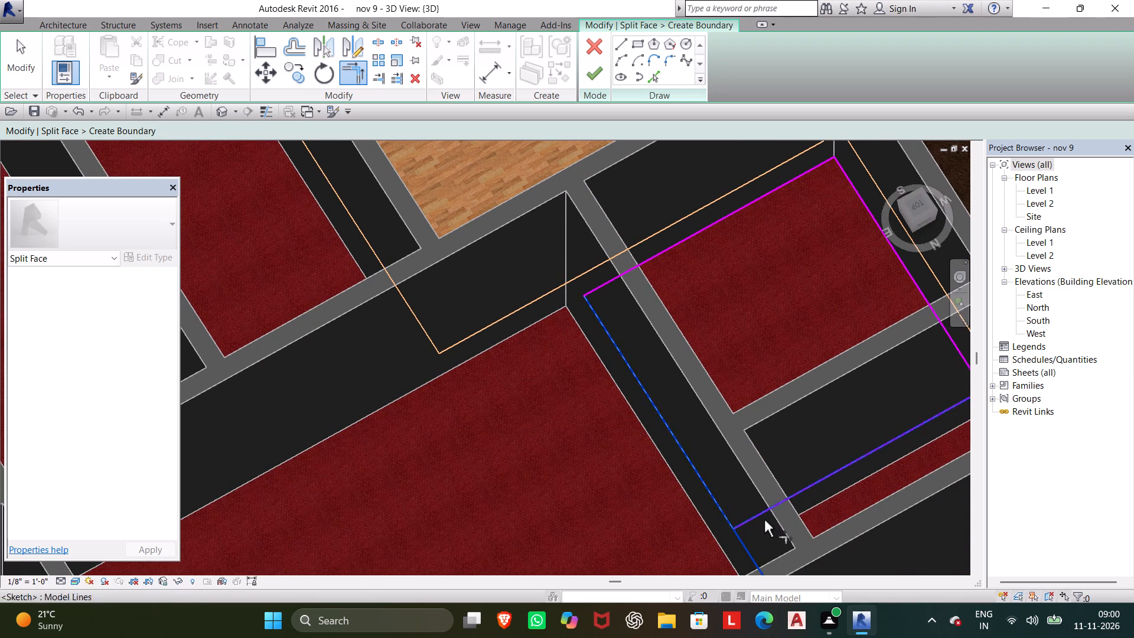
left_click(764, 513)
scroll(805, 434, "down", 2)
middle_click_drag(804, 433, 703, 379)
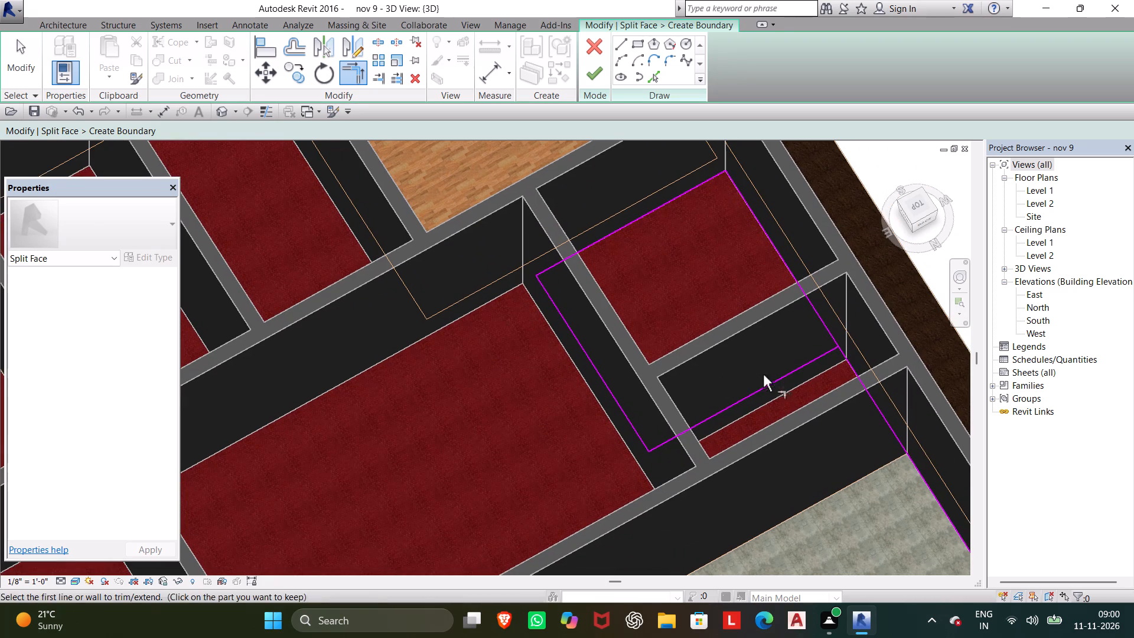
left_click(771, 390)
left_click(817, 311)
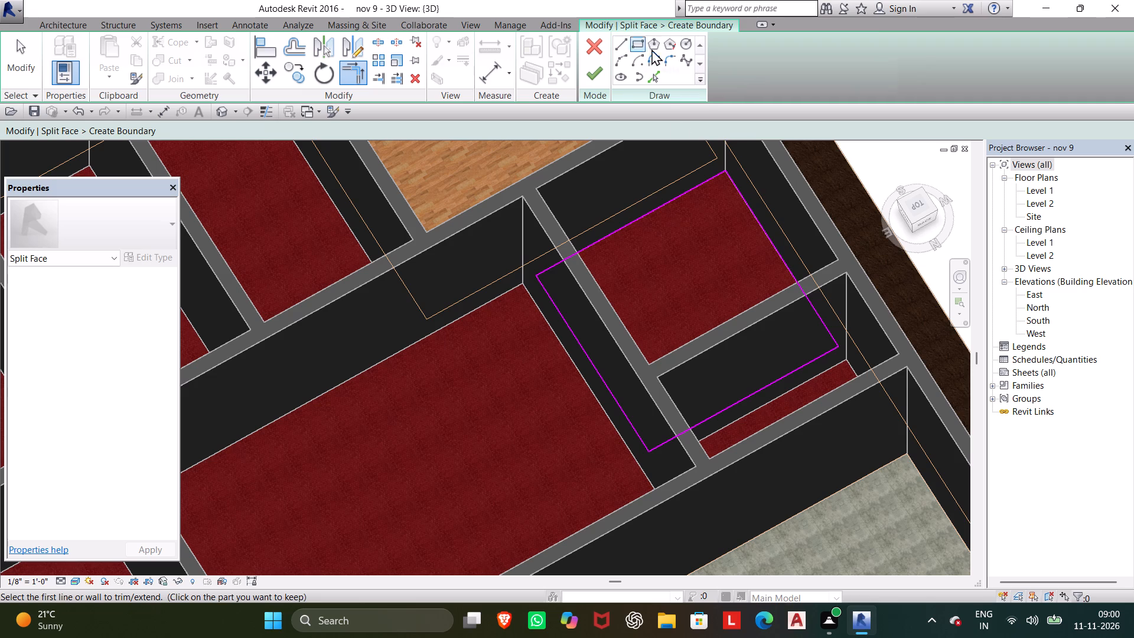
Pick boundary lines along the four walls of the small front room next to the carpeted corner room.
left_click(657, 84)
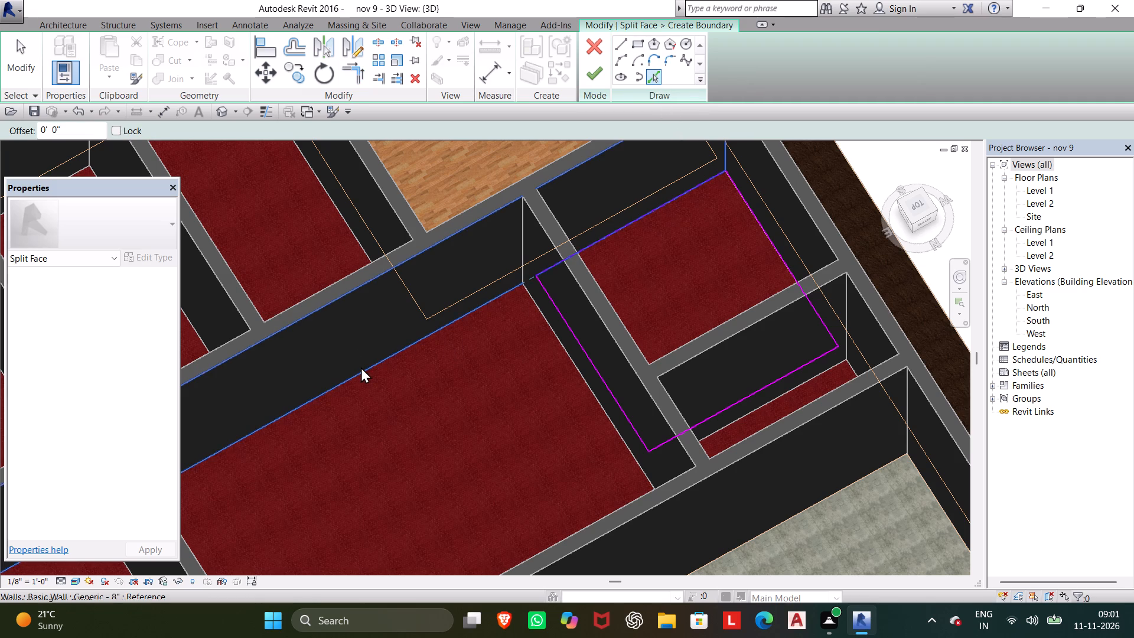
scroll(406, 357, "down", 2)
middle_click_drag(407, 357, 689, 211)
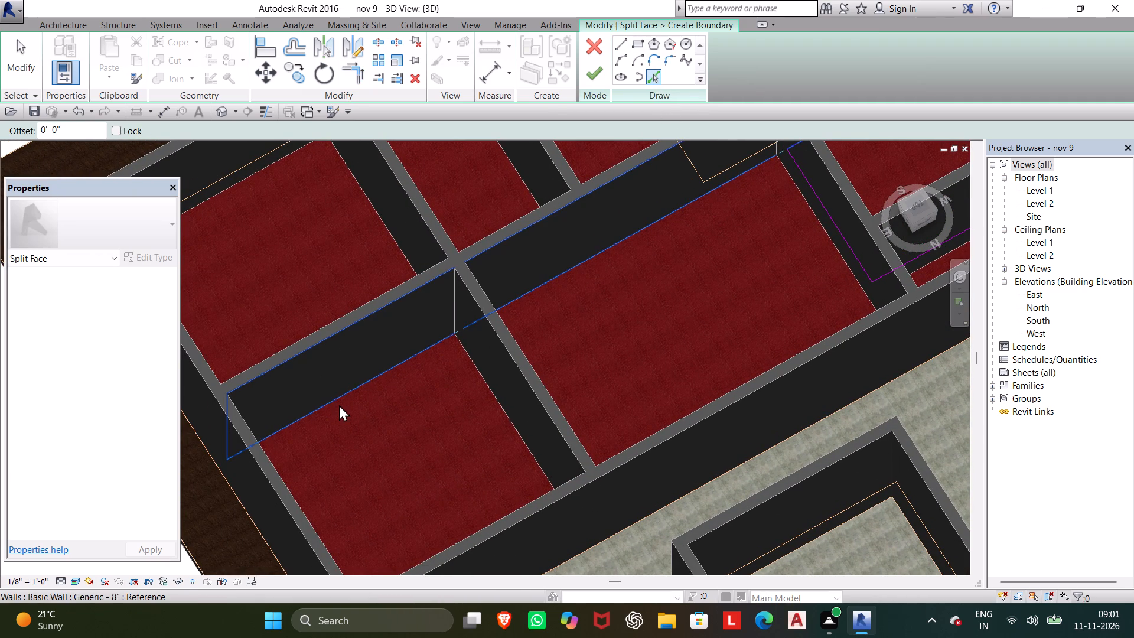
scroll(509, 394, "down", 1)
middle_click_drag(505, 387, 449, 327)
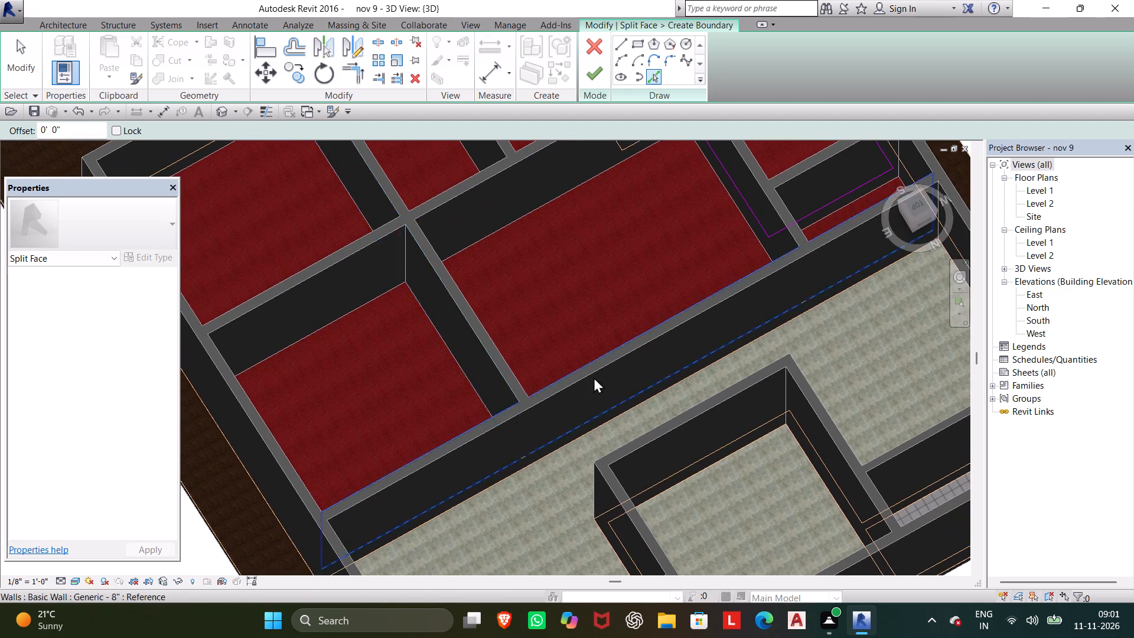
scroll(607, 375, "down", 2)
middle_click_drag(607, 372, 565, 311)
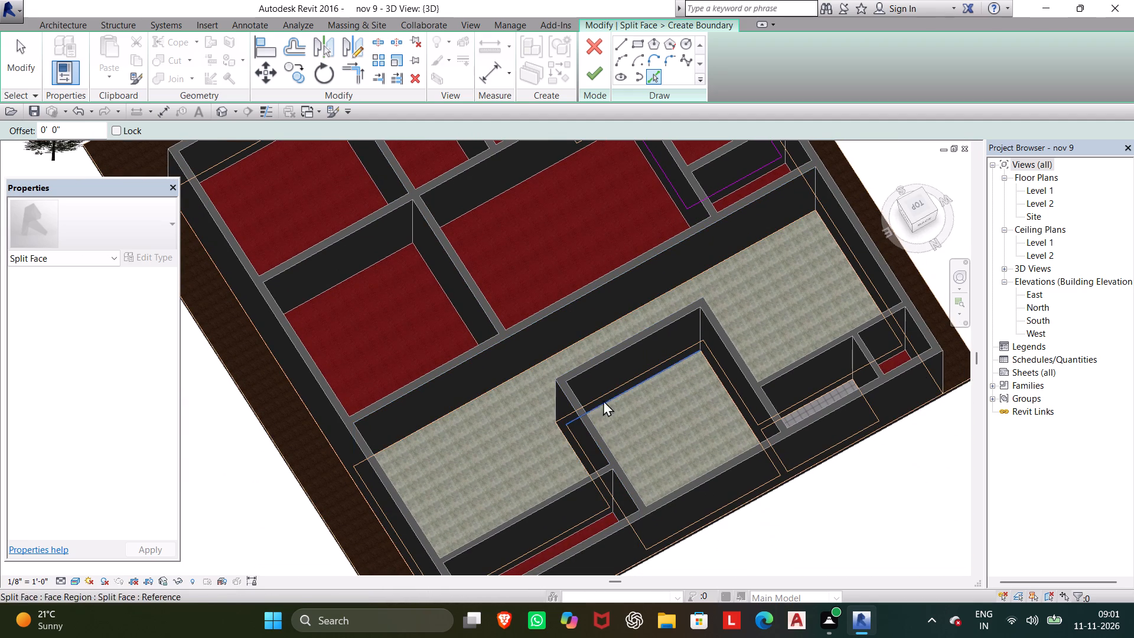
middle_click_drag(617, 379, 598, 311)
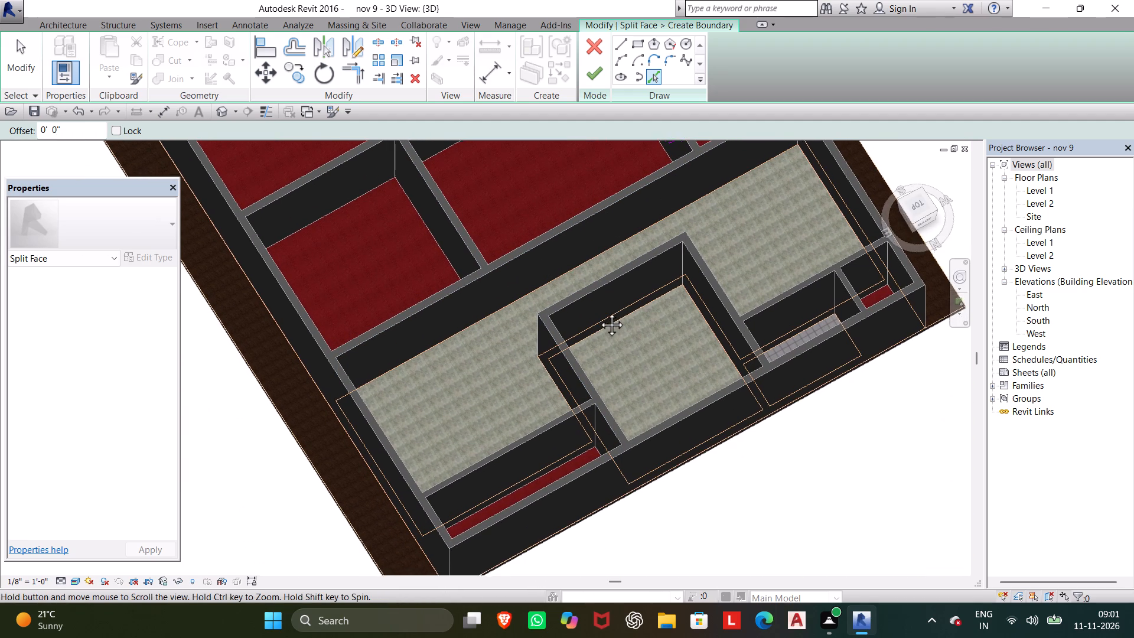
middle_click_drag(598, 311, 858, 600)
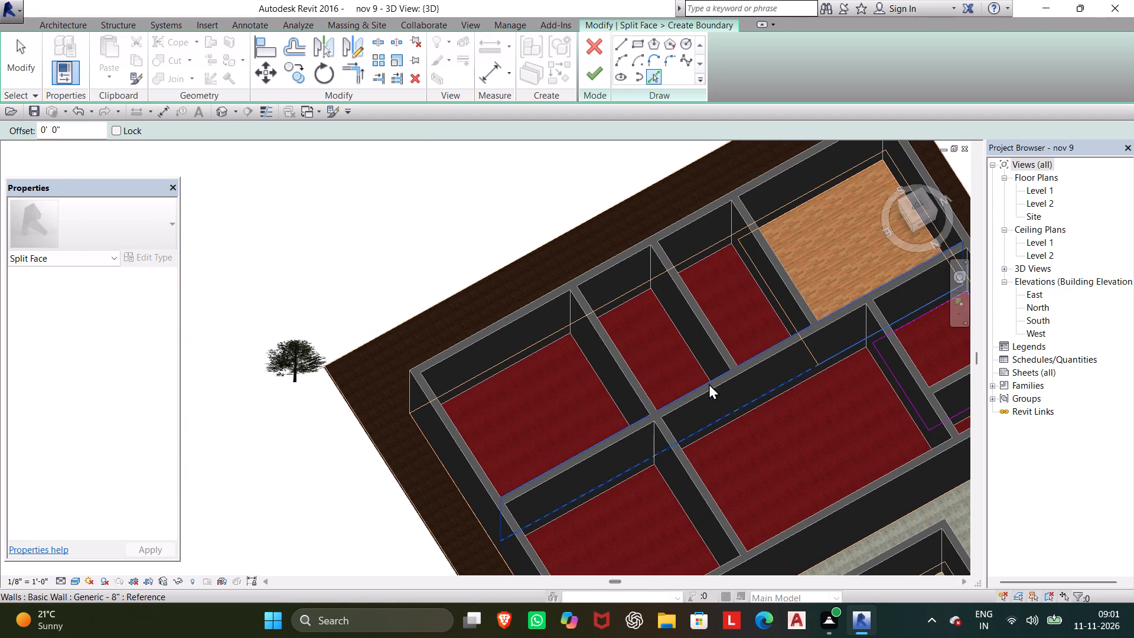
left_click(669, 323)
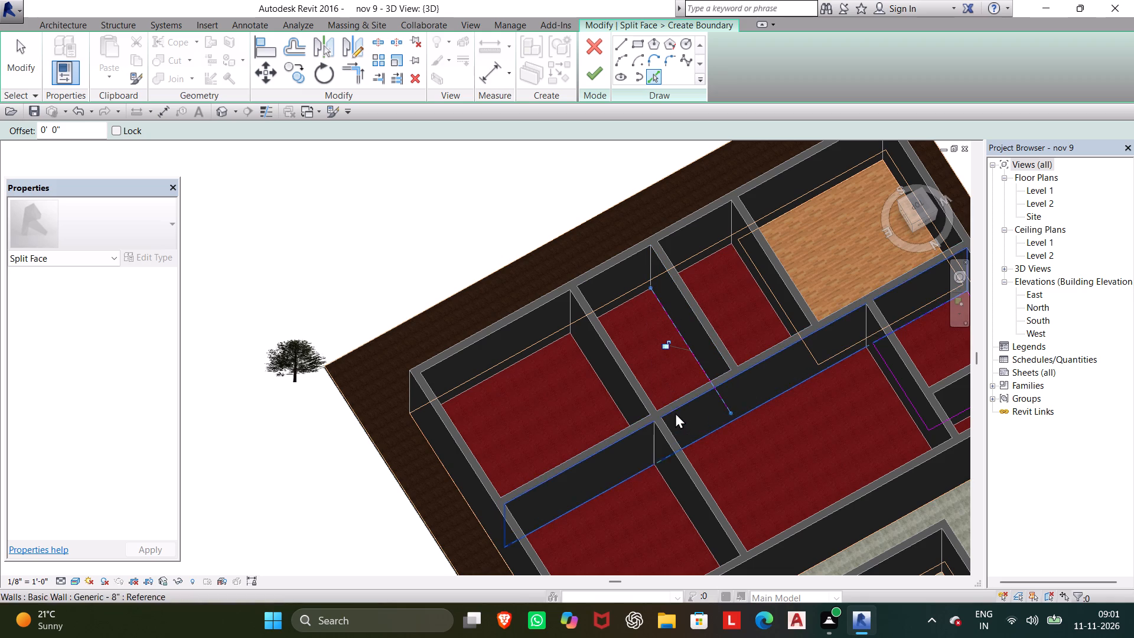
left_click(628, 303)
scroll(624, 337, "down", 1)
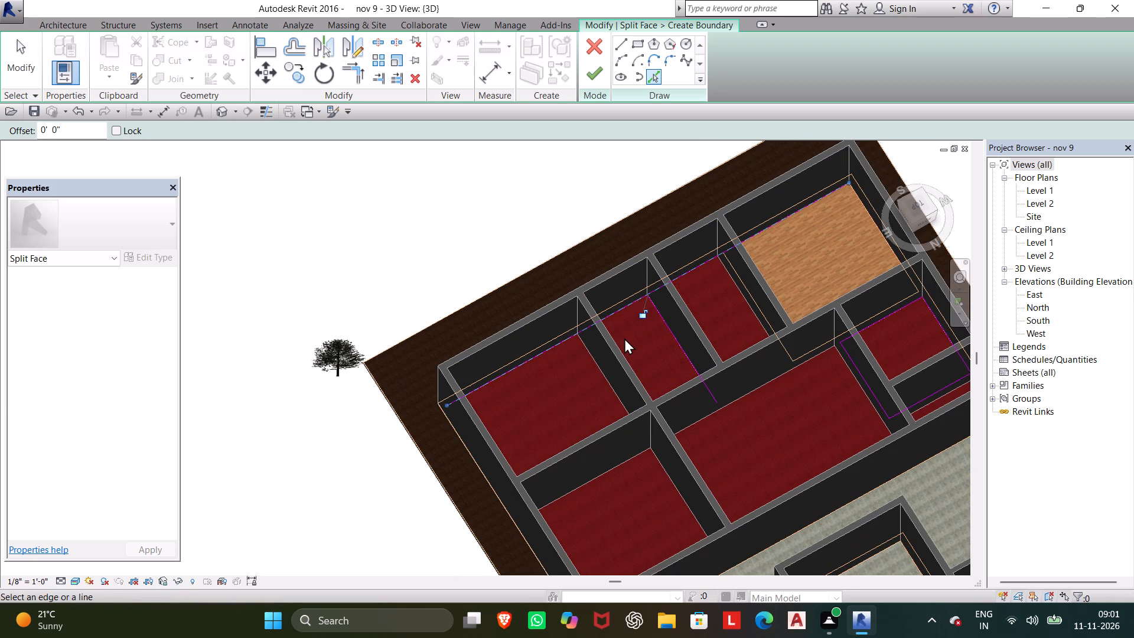
middle_click_drag(624, 339, 428, 308, "shift")
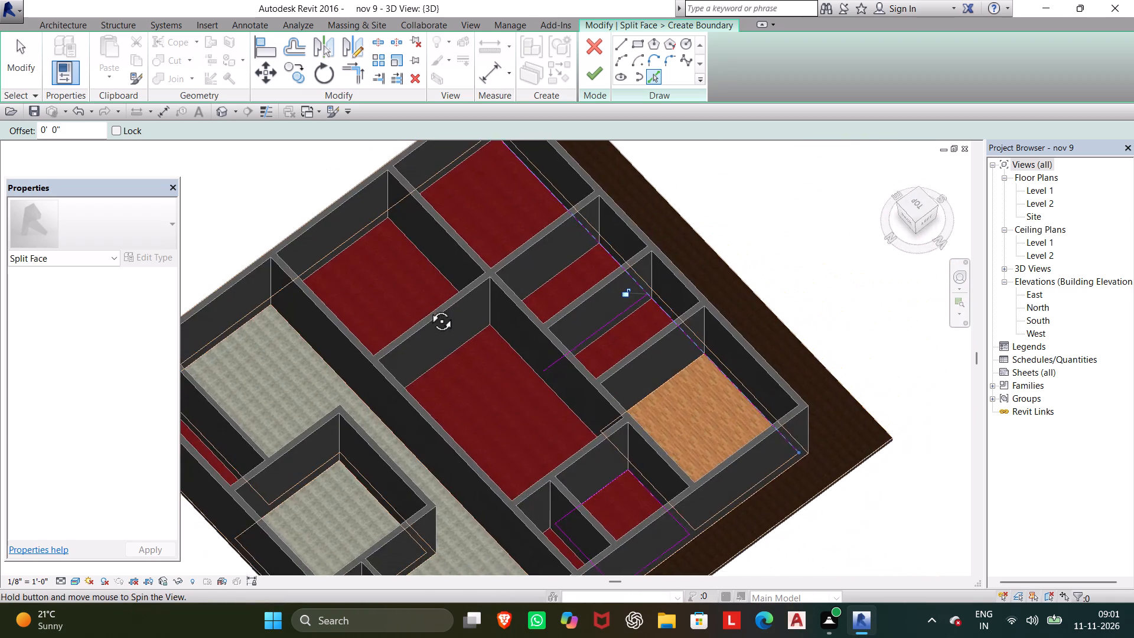
middle_click_drag(428, 308, 425, 328, "shift")
left_click(544, 284)
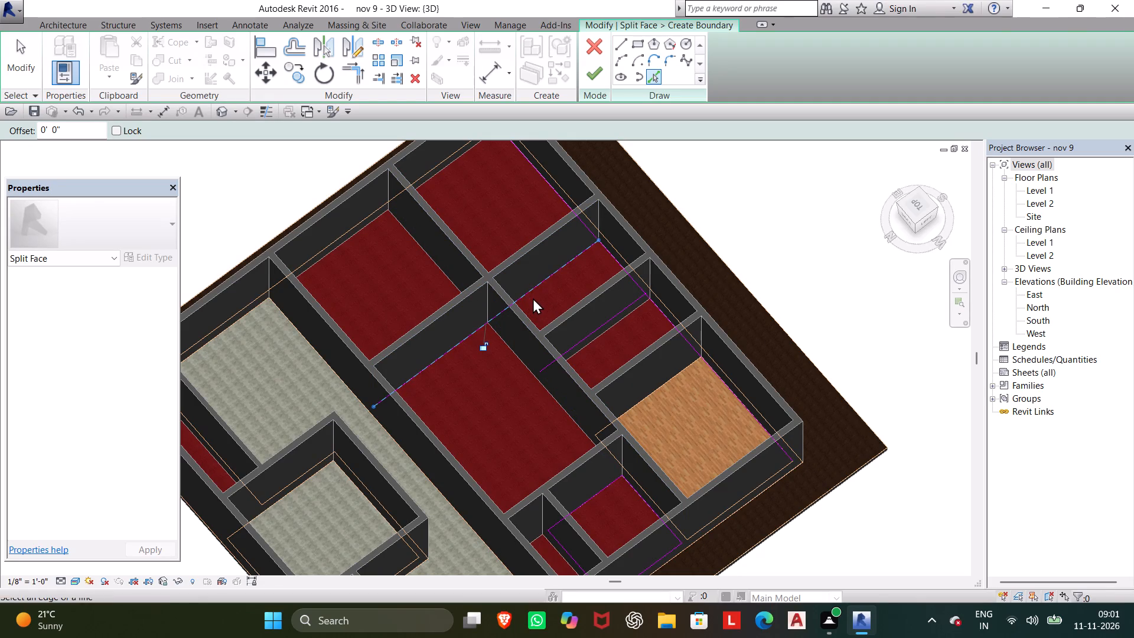
middle_click_drag(528, 301, 228, 245, "shift")
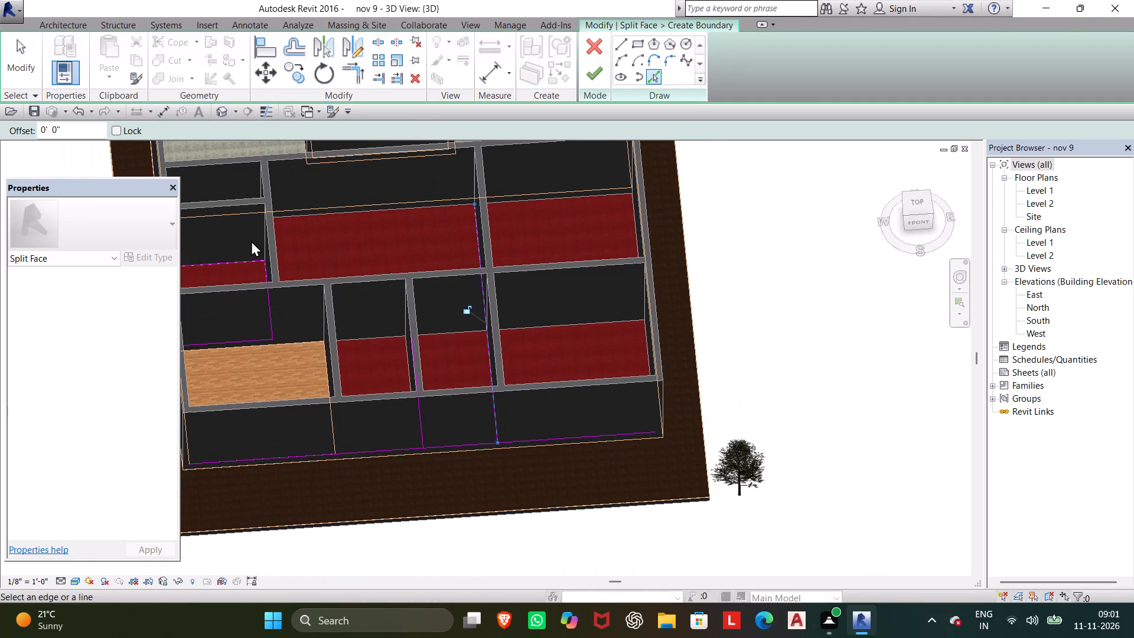
left_click(455, 336)
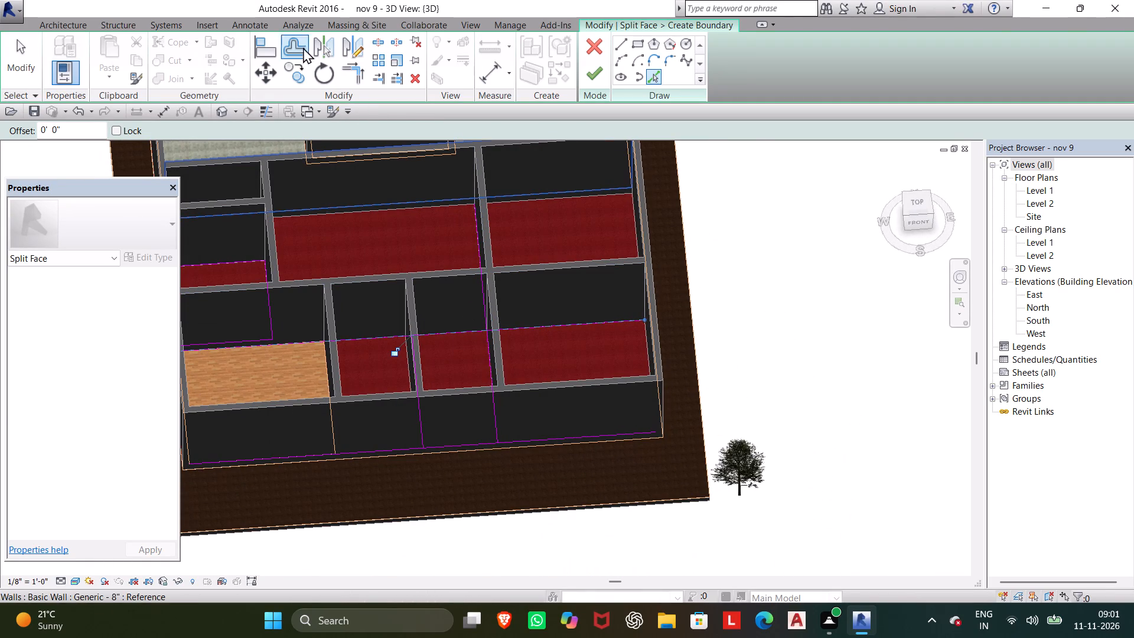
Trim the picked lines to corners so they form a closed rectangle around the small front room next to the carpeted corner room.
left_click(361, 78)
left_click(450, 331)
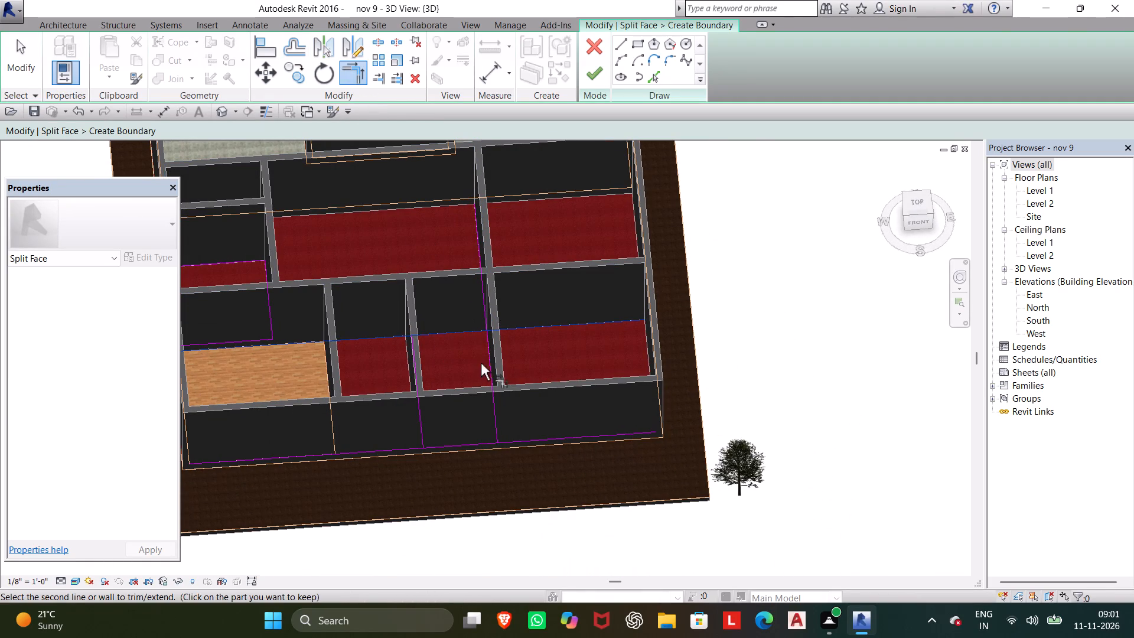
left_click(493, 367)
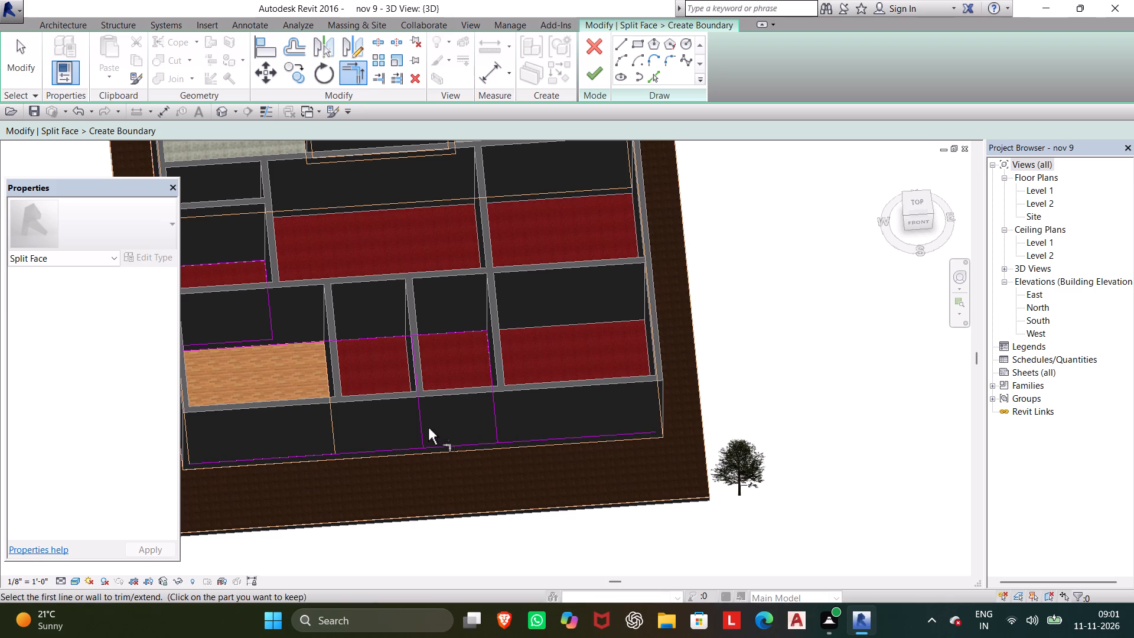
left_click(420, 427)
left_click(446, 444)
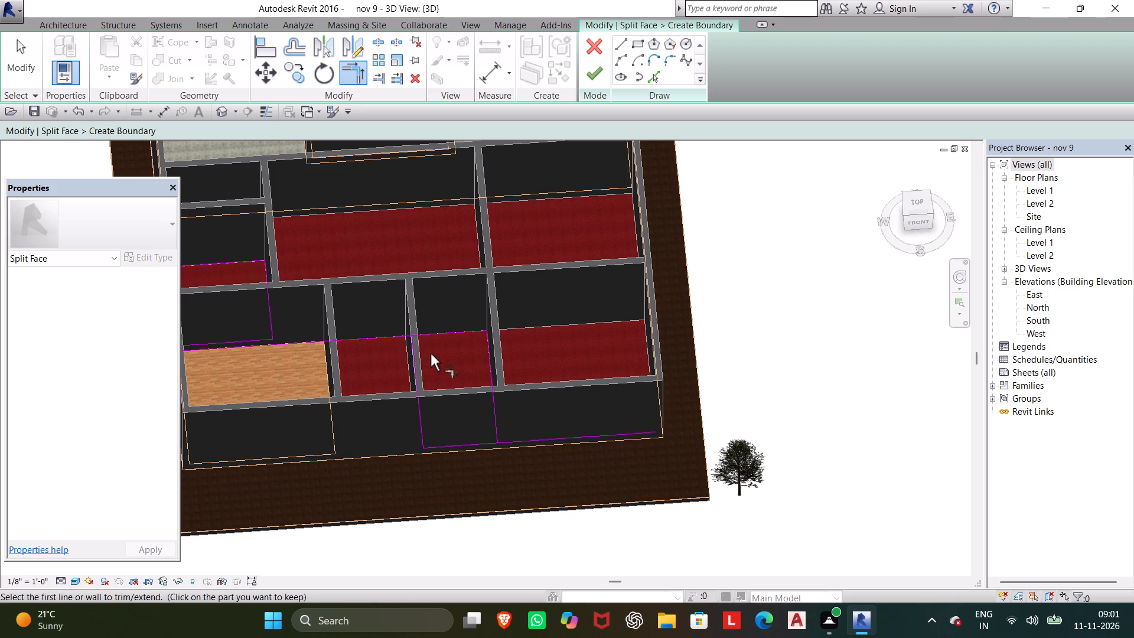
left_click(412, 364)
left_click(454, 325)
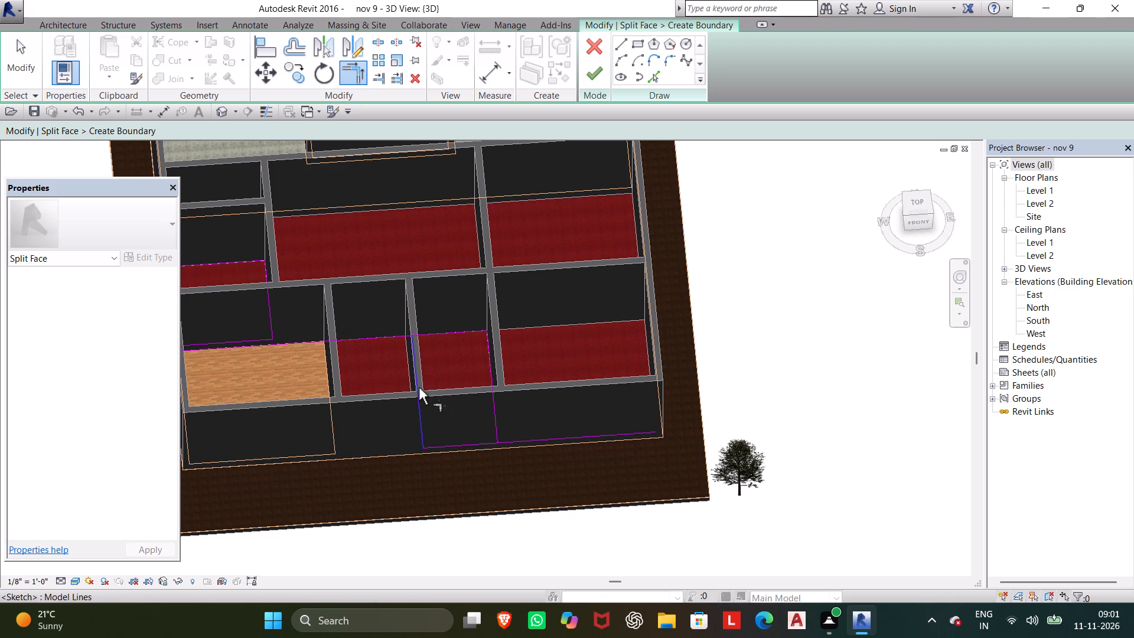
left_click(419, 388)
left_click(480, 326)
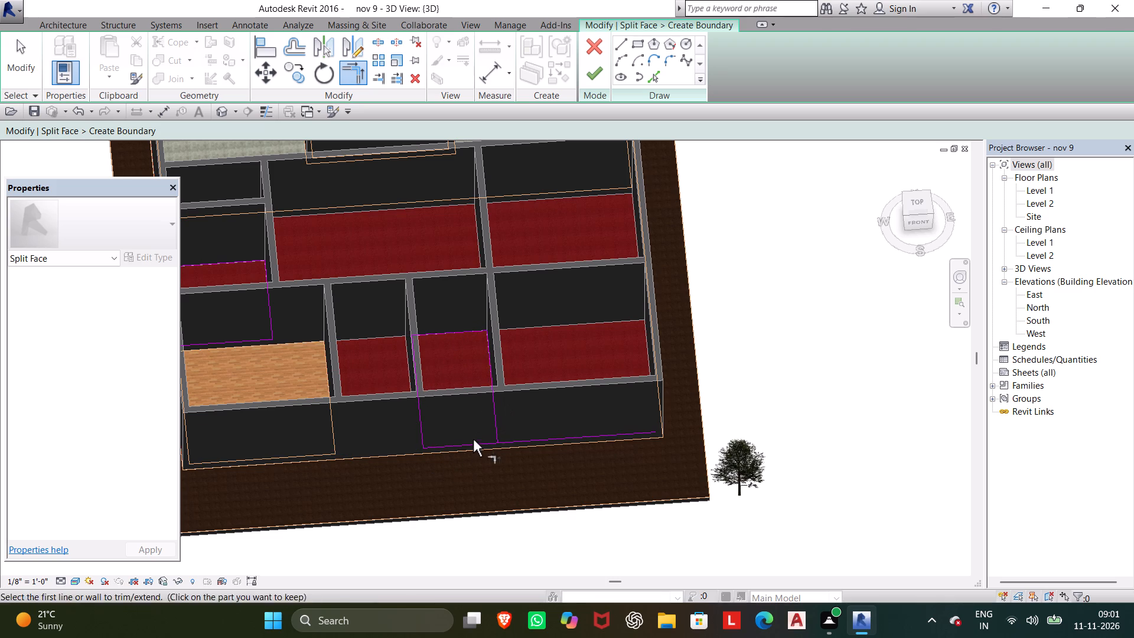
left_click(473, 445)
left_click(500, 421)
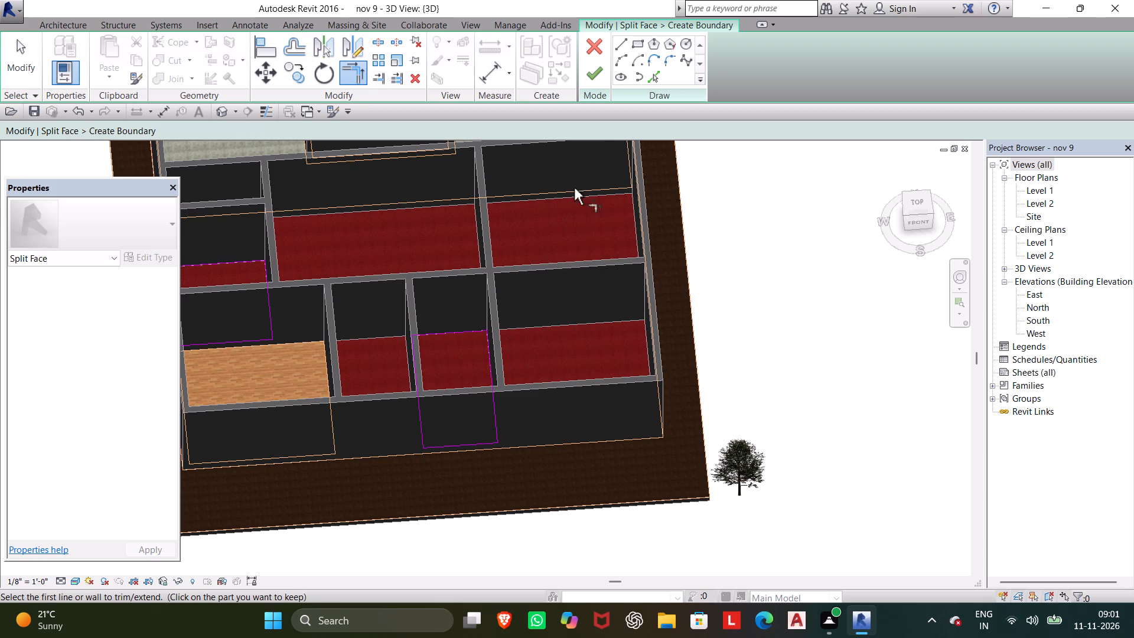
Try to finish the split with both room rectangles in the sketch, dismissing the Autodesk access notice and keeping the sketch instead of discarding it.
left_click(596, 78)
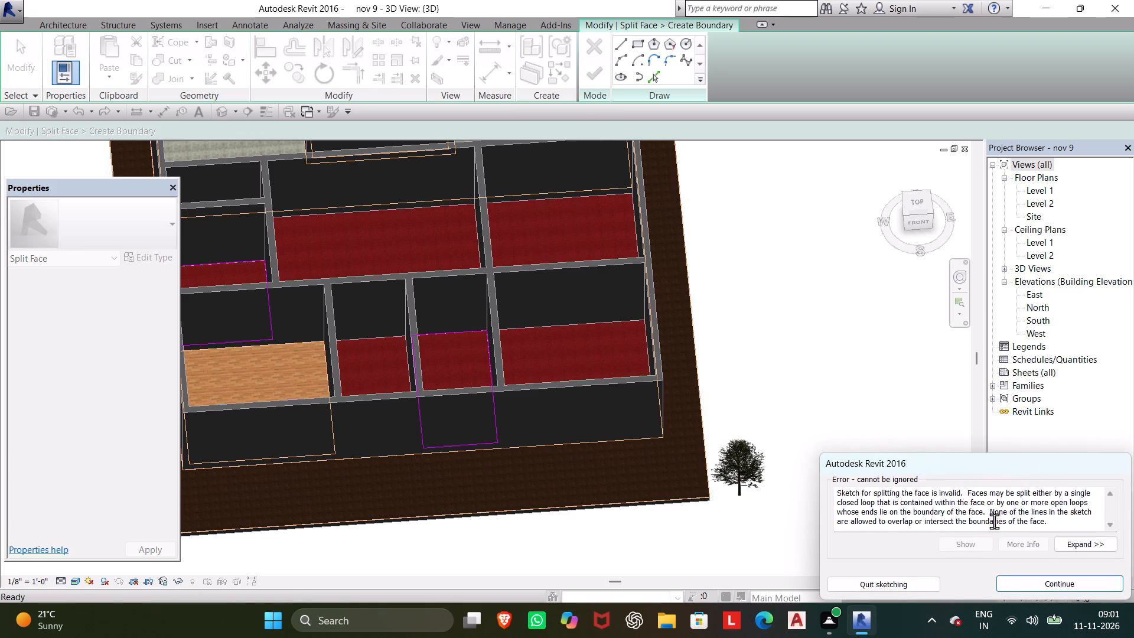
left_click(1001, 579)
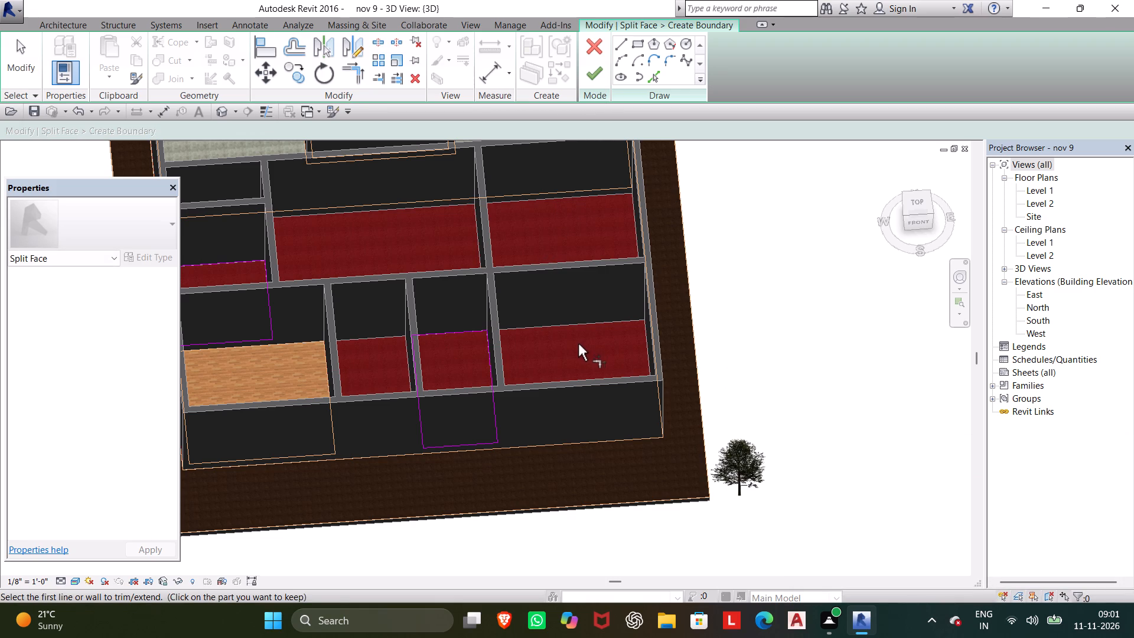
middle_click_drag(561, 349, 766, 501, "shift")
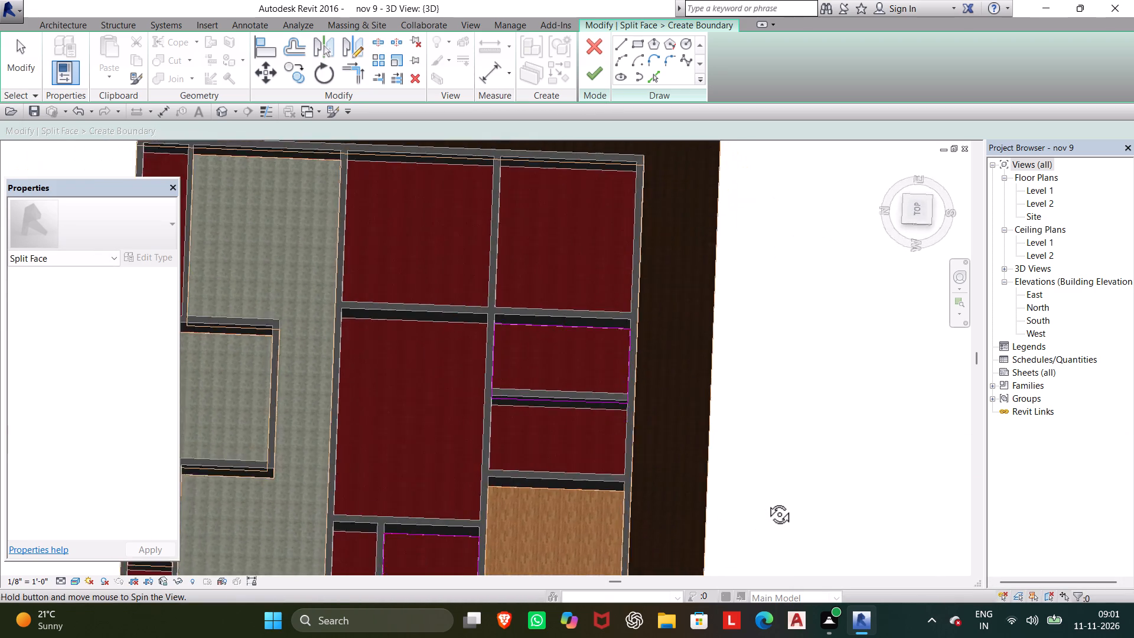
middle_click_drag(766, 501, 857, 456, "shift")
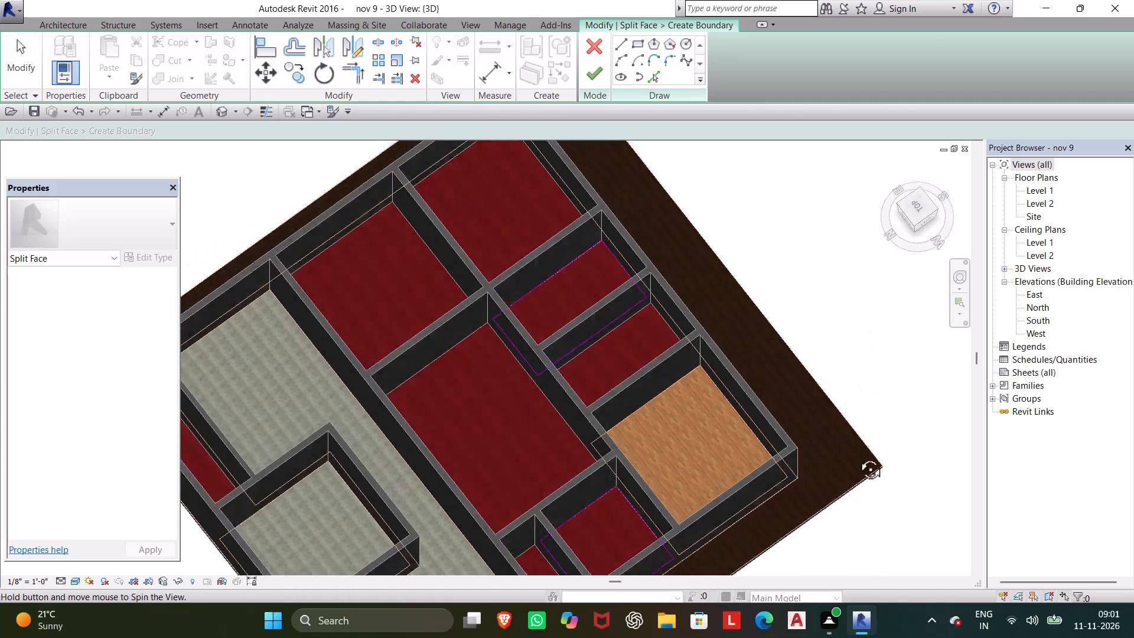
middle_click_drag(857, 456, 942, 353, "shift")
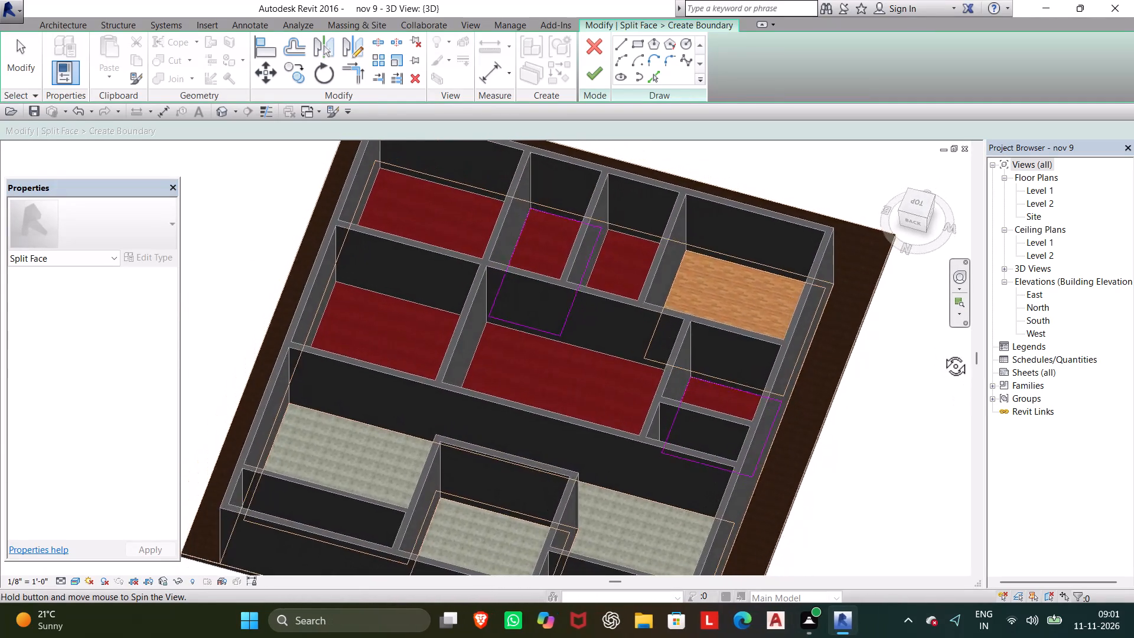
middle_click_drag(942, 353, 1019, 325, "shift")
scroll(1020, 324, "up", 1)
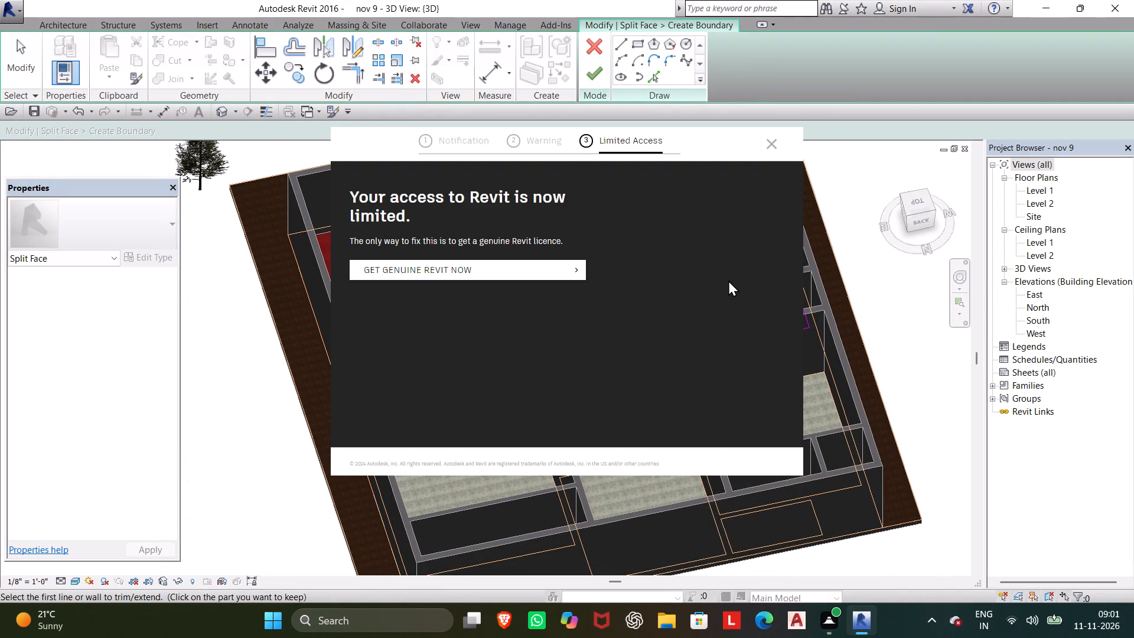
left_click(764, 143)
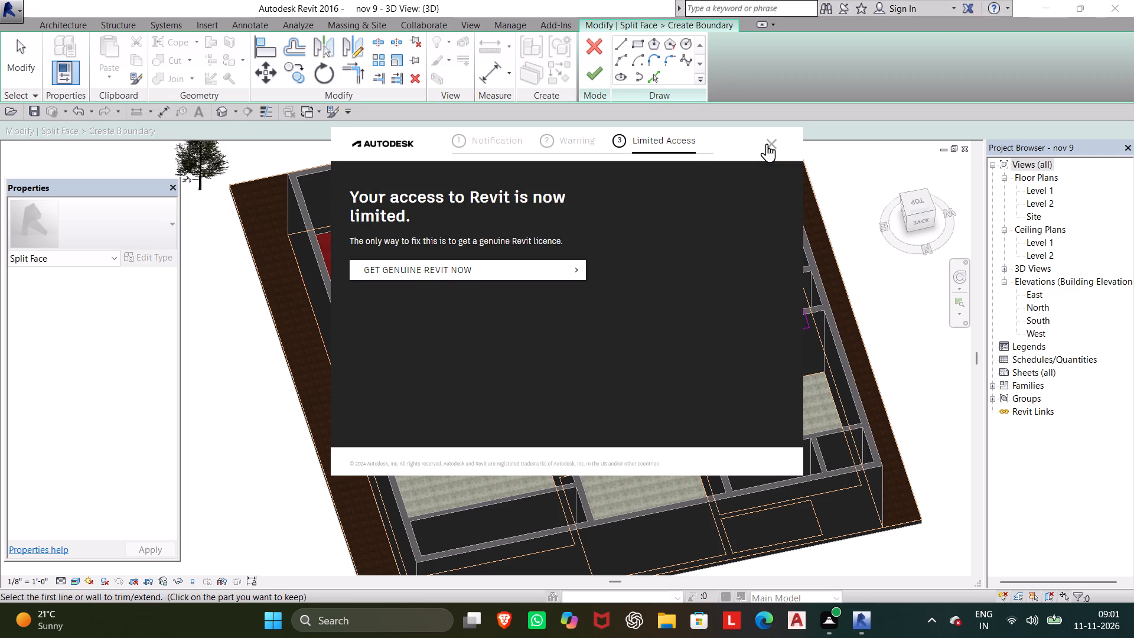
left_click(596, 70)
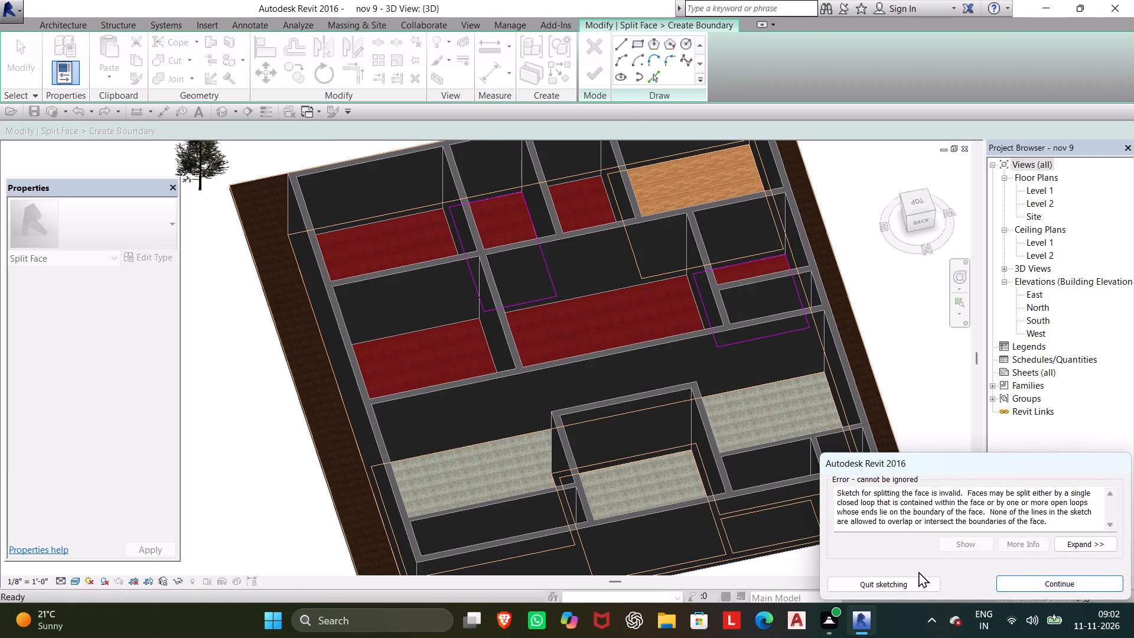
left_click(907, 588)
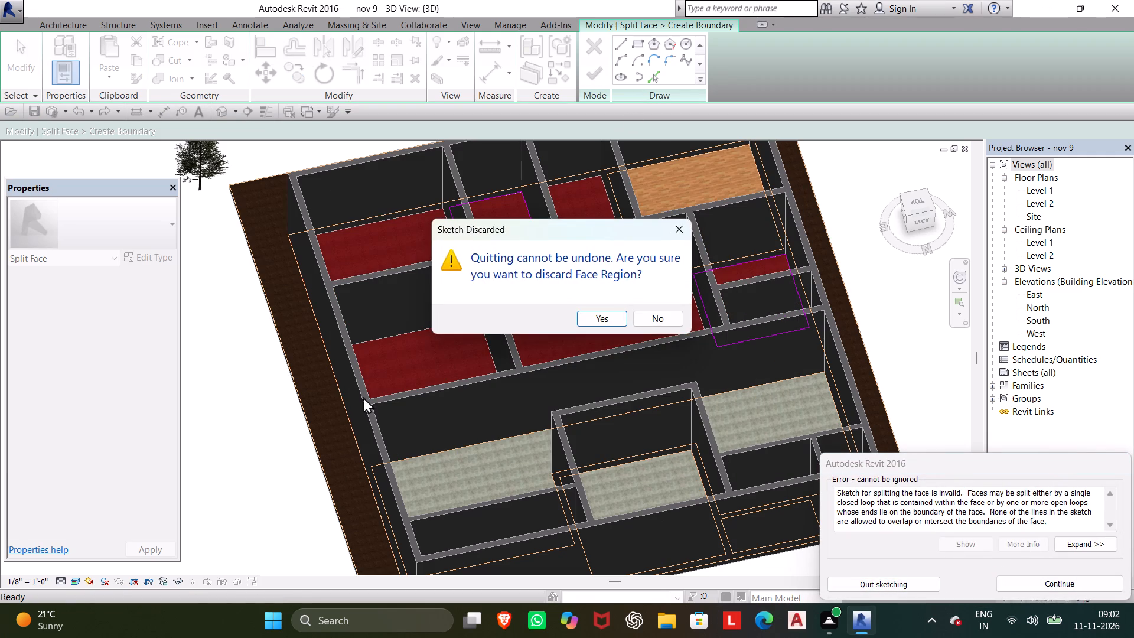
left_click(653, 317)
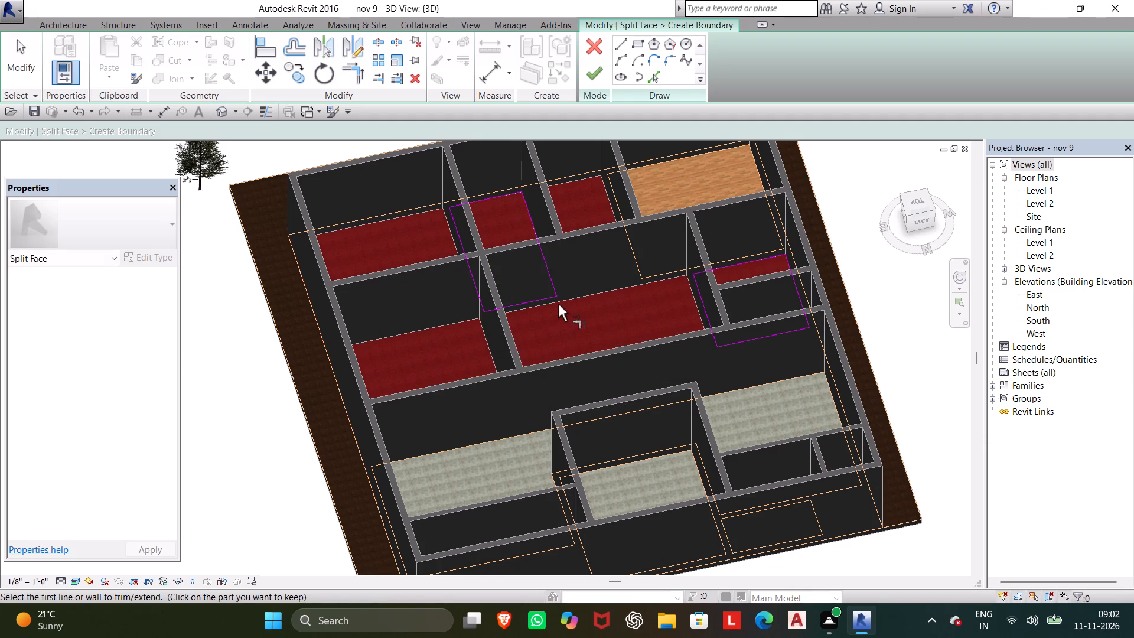
Delete the four boundary lines of the small front room and finish the split with only the rectangle behind the oak-floored room.
key("Escape")
left_click(539, 295)
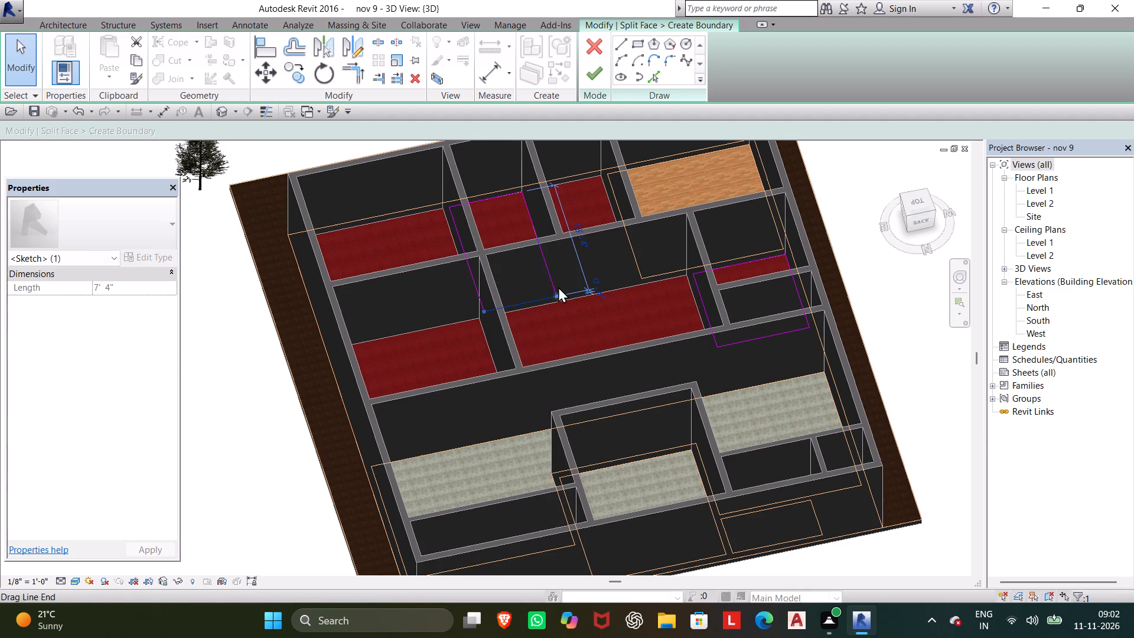
left_click(562, 284)
left_click(550, 285)
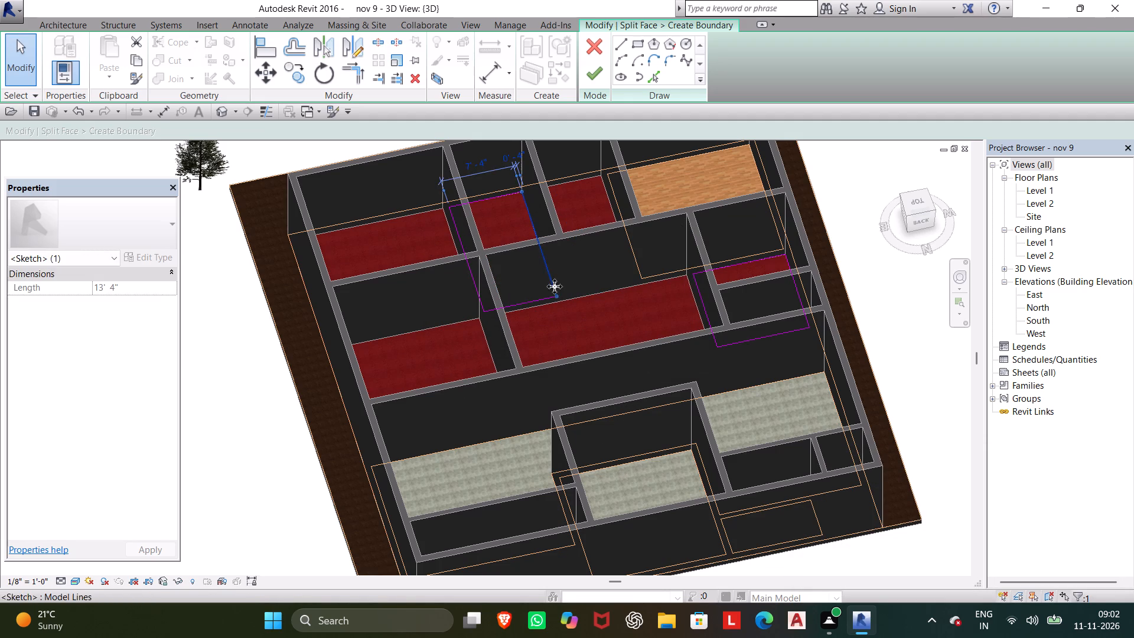
key("Delete")
left_click(548, 298)
key("Delete")
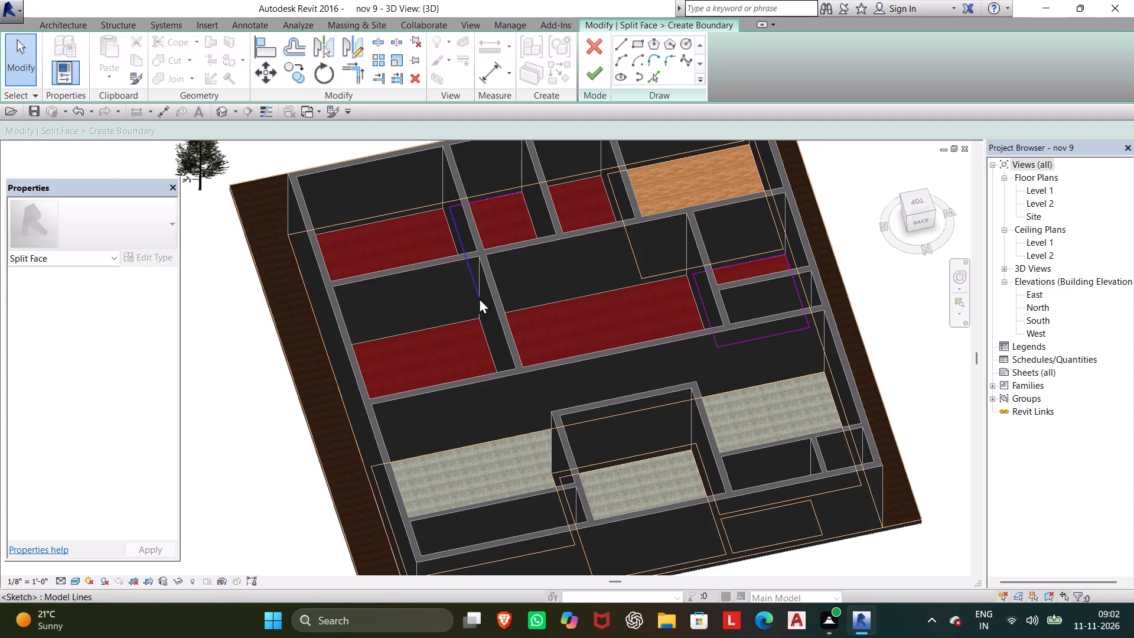
left_click(479, 298)
key("Delete")
left_click(498, 199)
key("Delete")
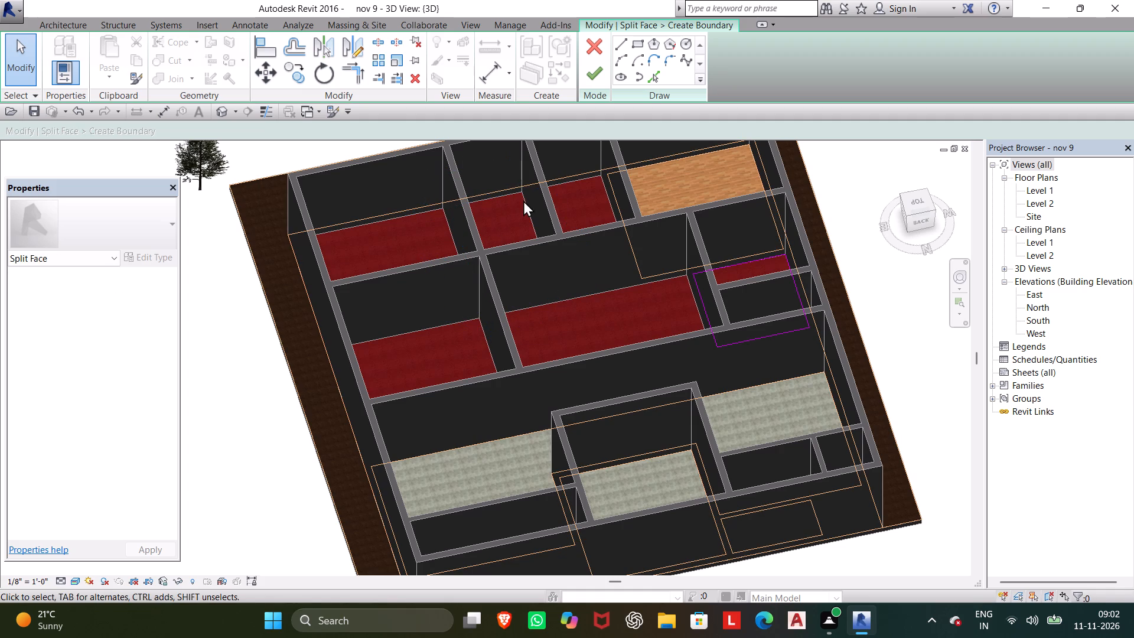
left_click(583, 72)
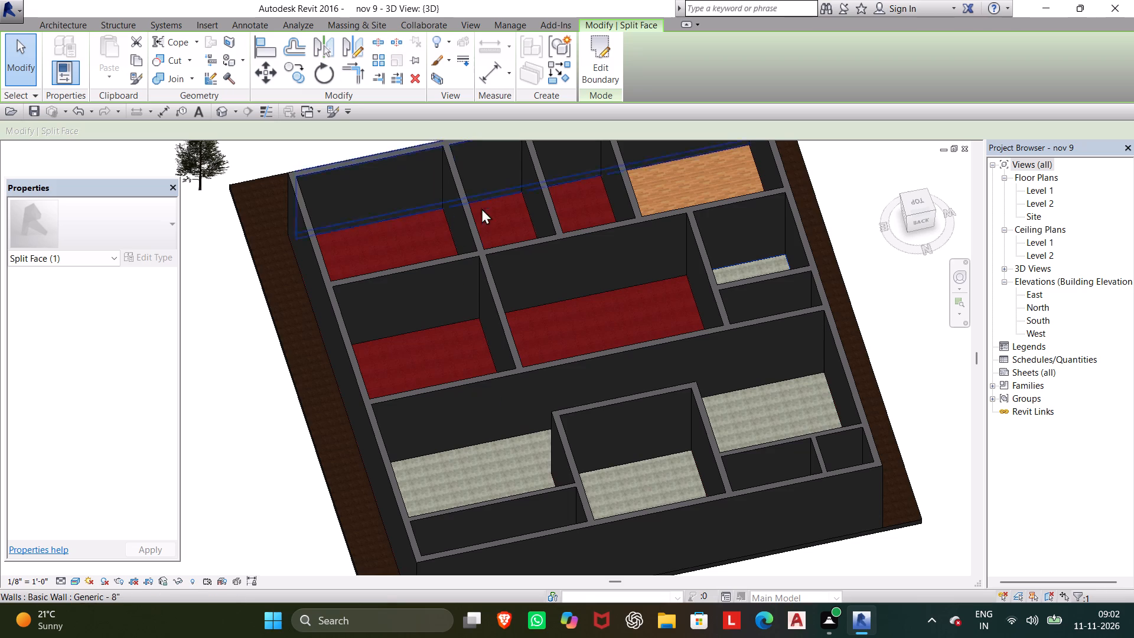
Start another Split Face on the house floor and pick boundary lines along the four walls of the small front room next to the carpeted corner room.
scroll(318, 246, "down", 1)
middle_click_drag(318, 246, 310, 226)
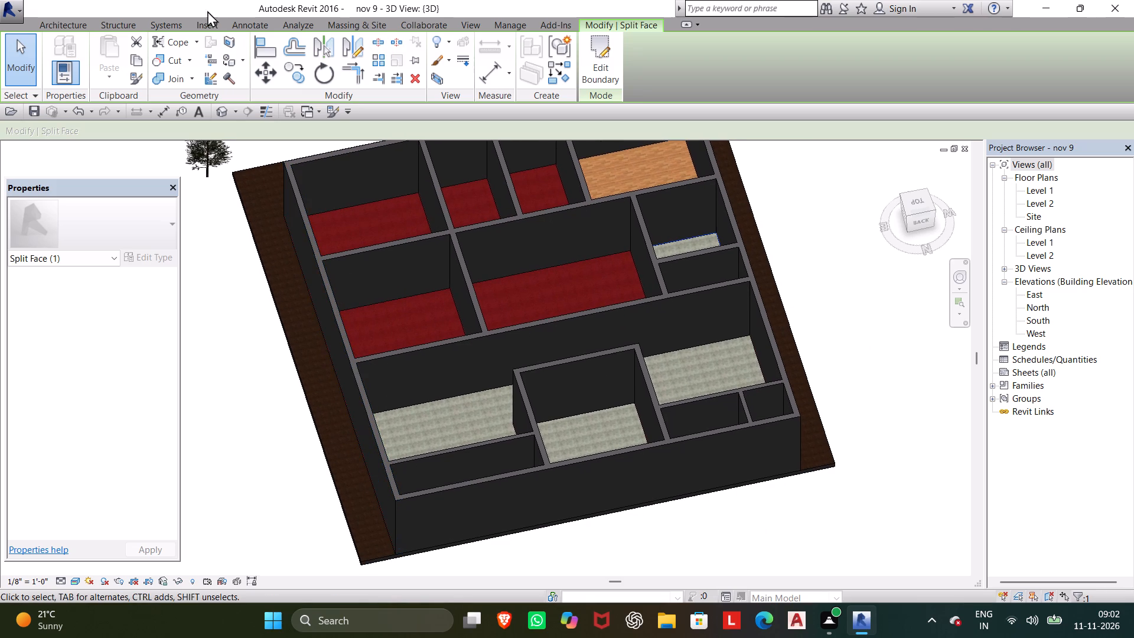
left_click(232, 48)
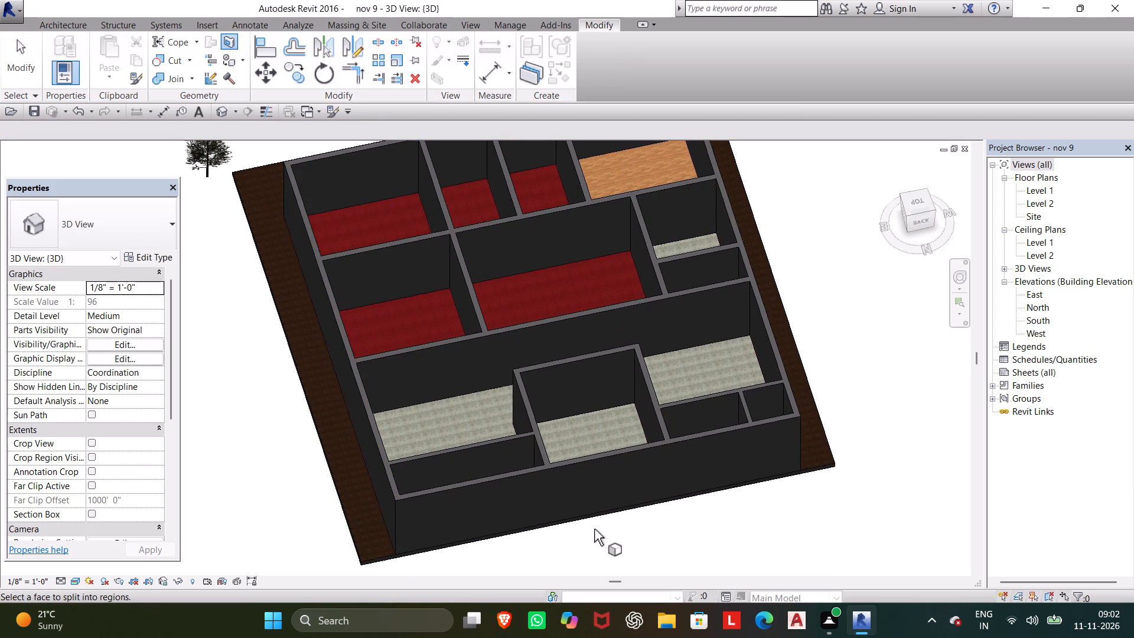
left_click(376, 562)
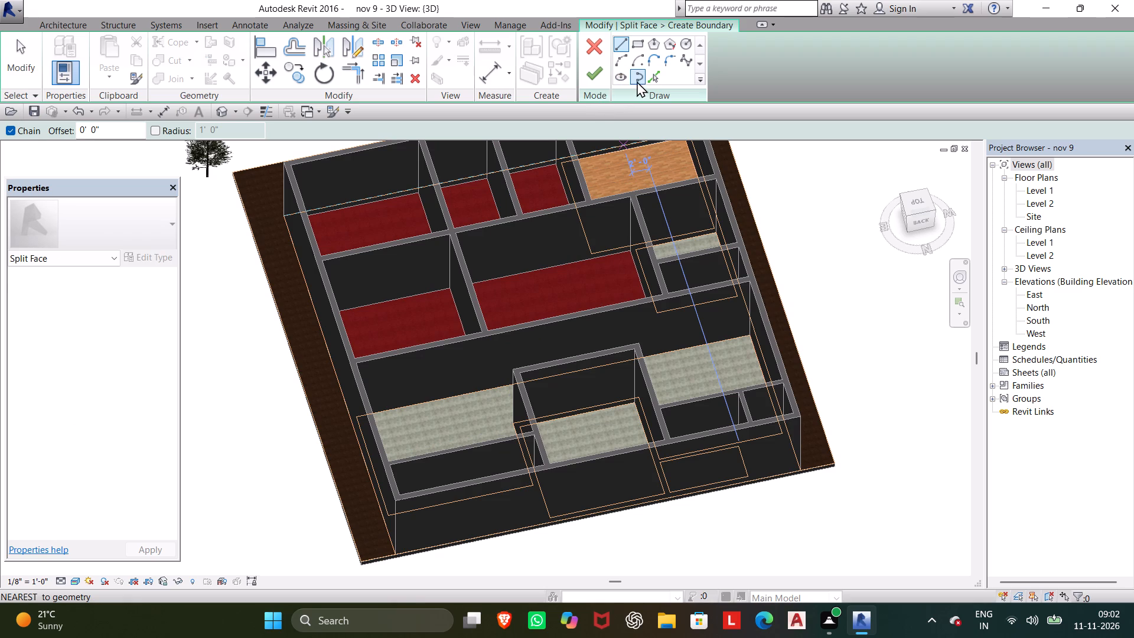
left_click(650, 82)
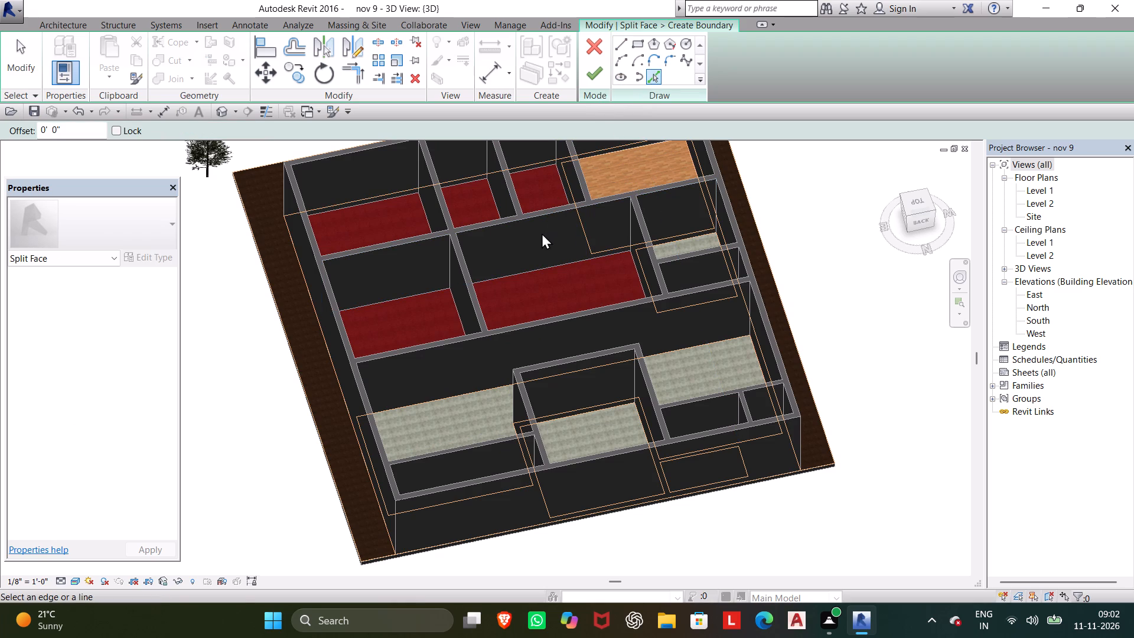
middle_click_drag(510, 285, 559, 558, "shift")
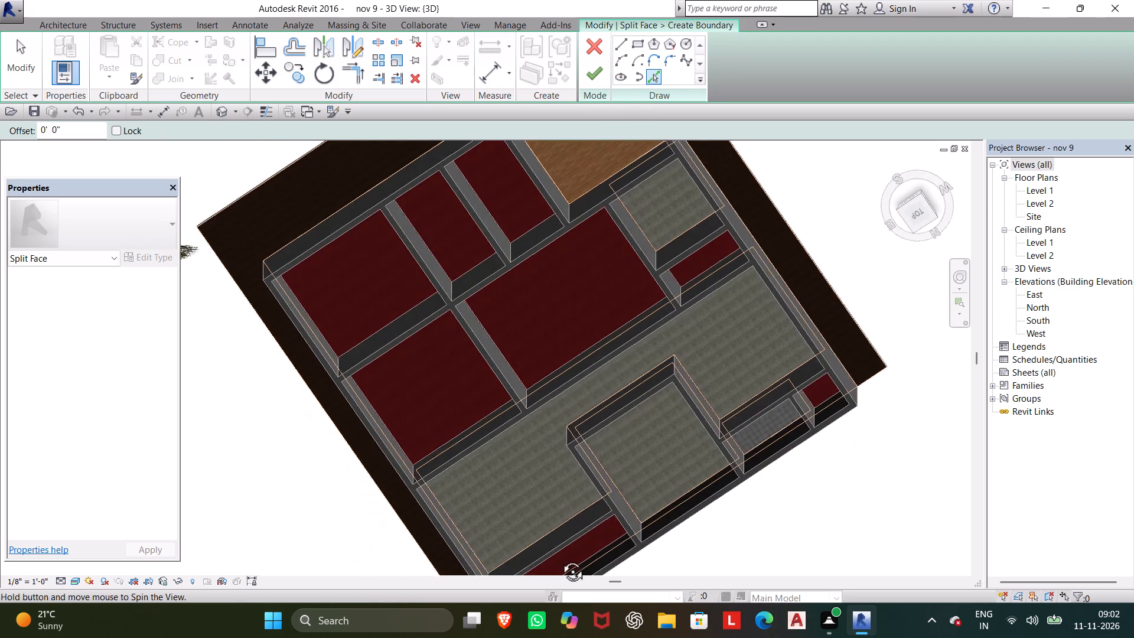
middle_click_drag(559, 558, 563, 558, "shift")
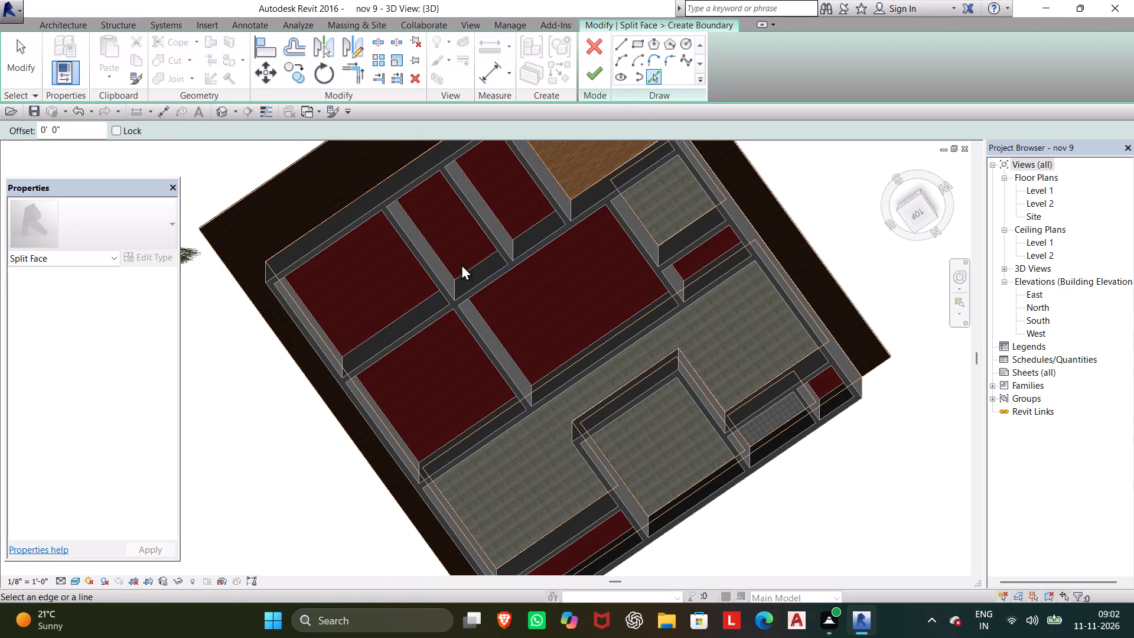
scroll(467, 271, "up", 10)
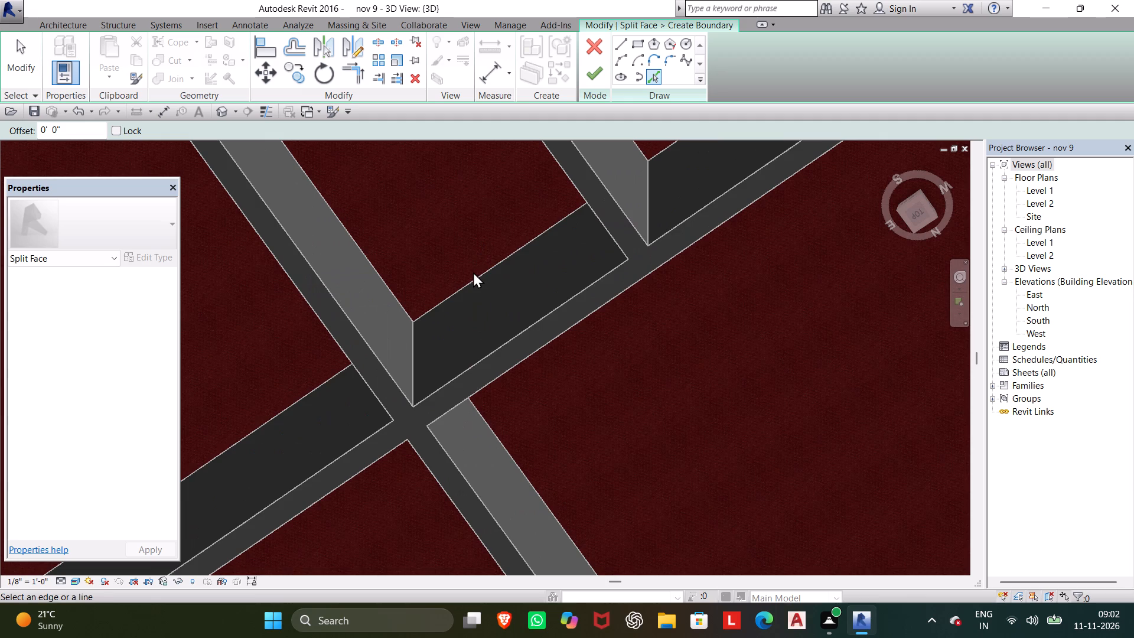
left_click(470, 276)
left_click(373, 267)
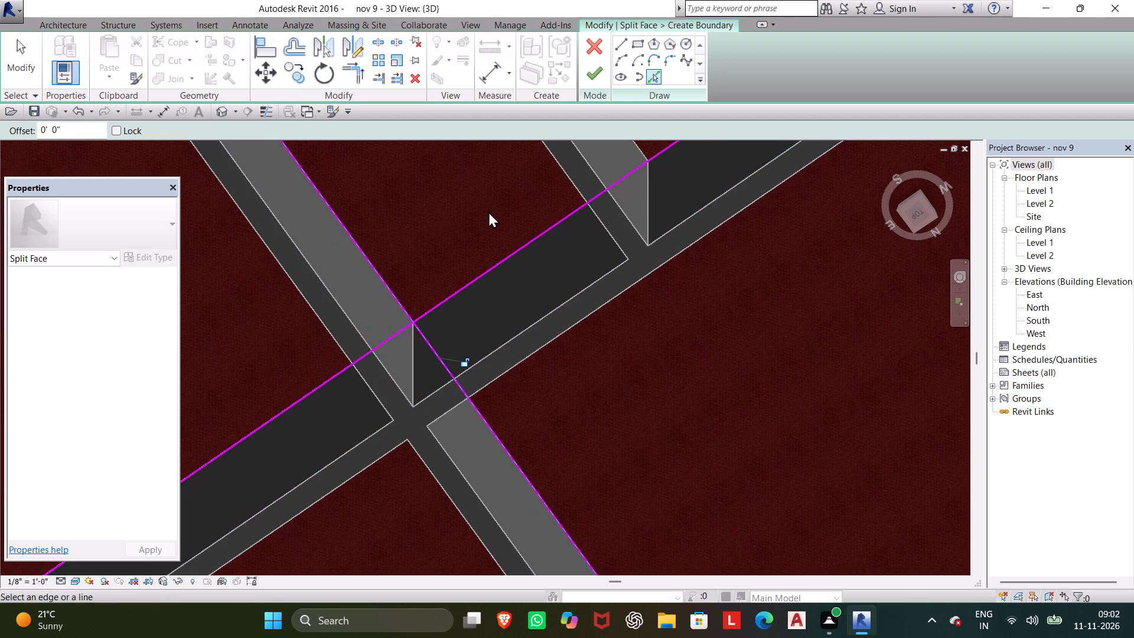
scroll(559, 171, "up", 5)
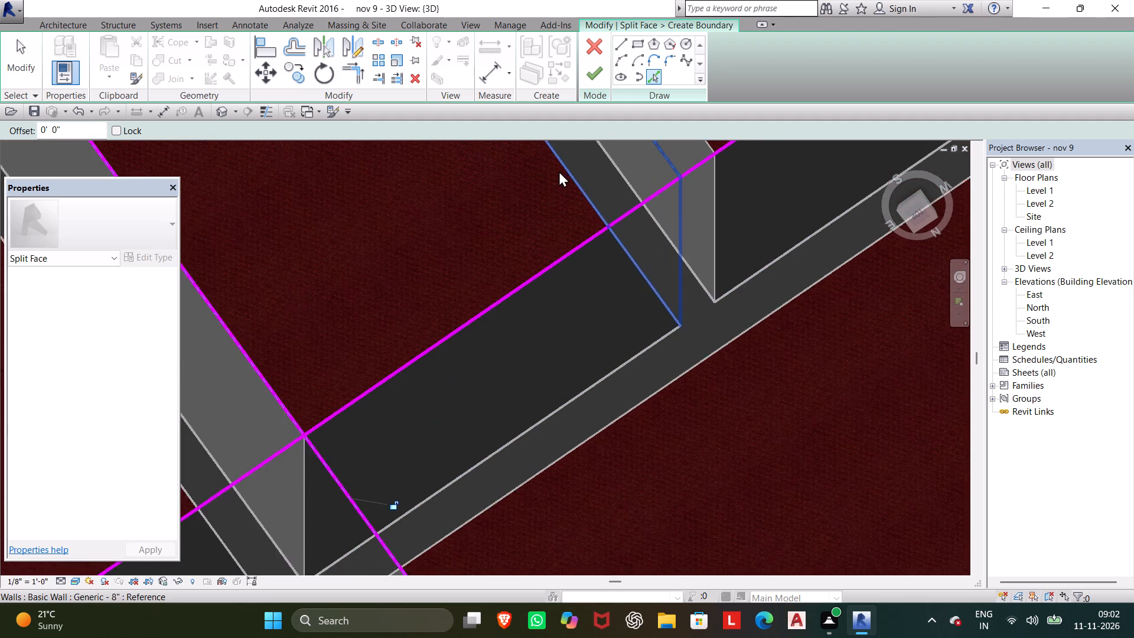
left_click(569, 174)
middle_click_drag(516, 180, 594, 490)
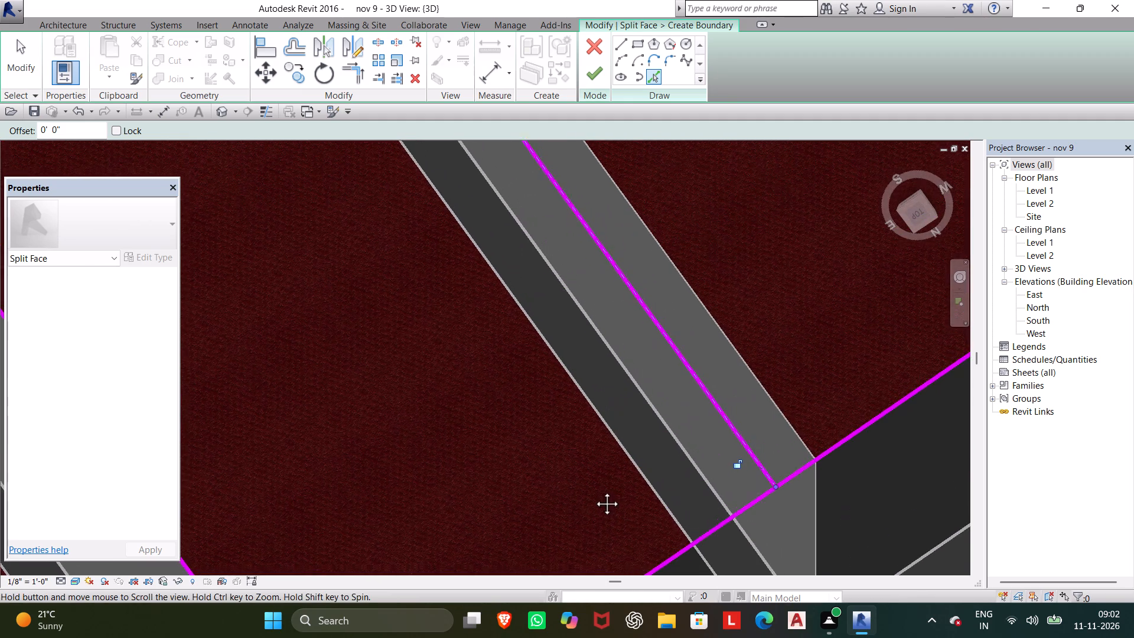
middle_click_drag(594, 490, 594, 493)
scroll(590, 491, "down", 4)
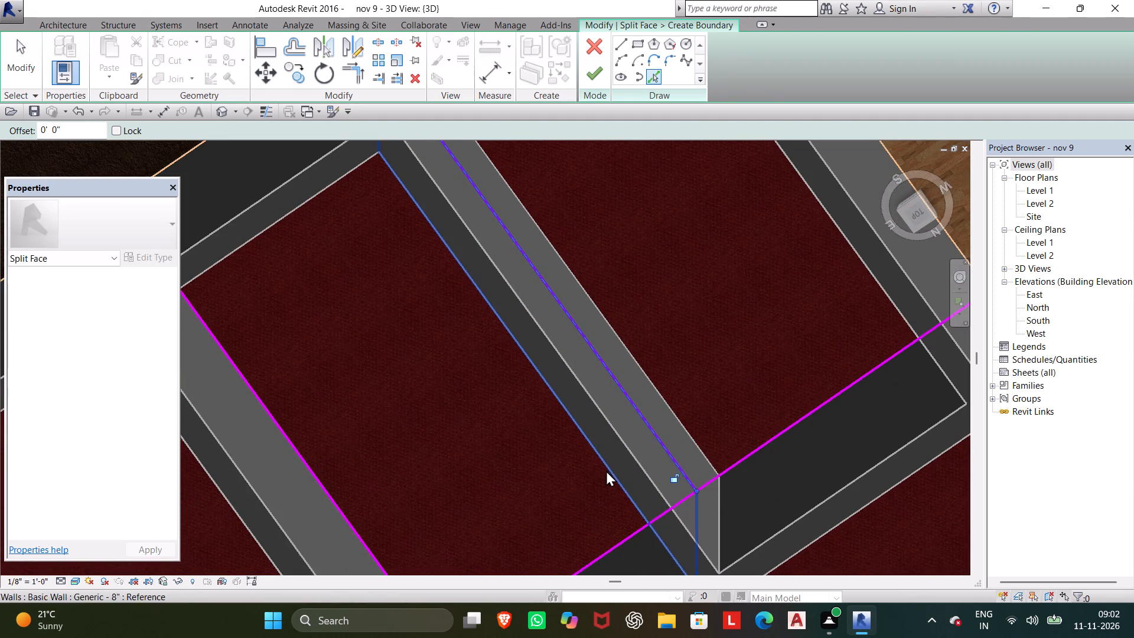
middle_click_drag(523, 493, 626, 321, "shift")
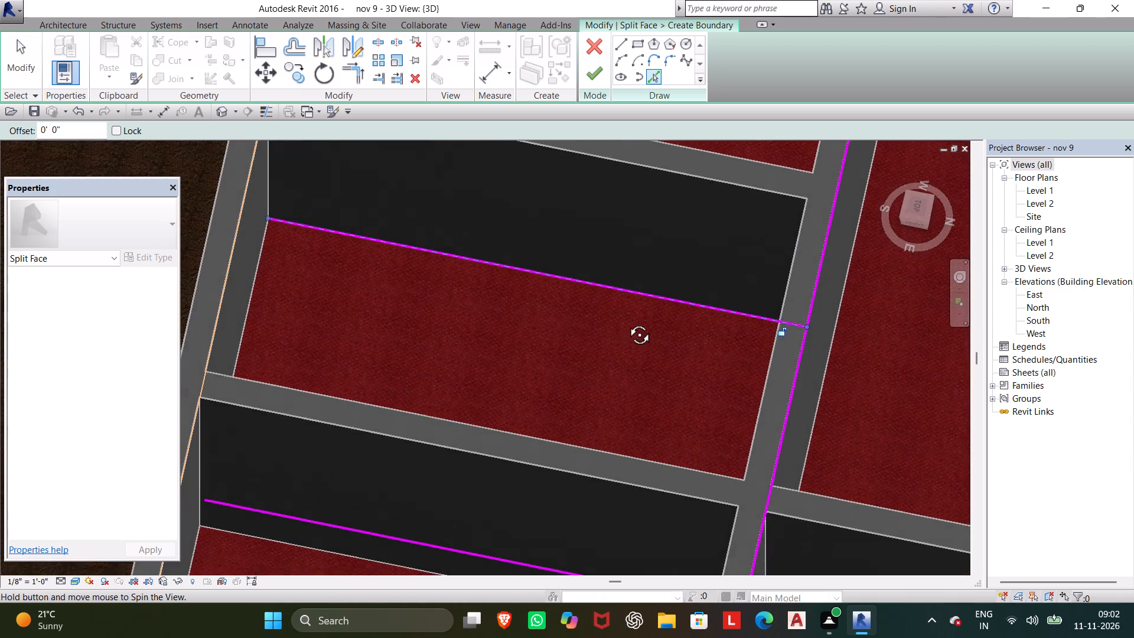
middle_click_drag(626, 321, 522, 331, "shift")
middle_click_drag(416, 303, 747, 562)
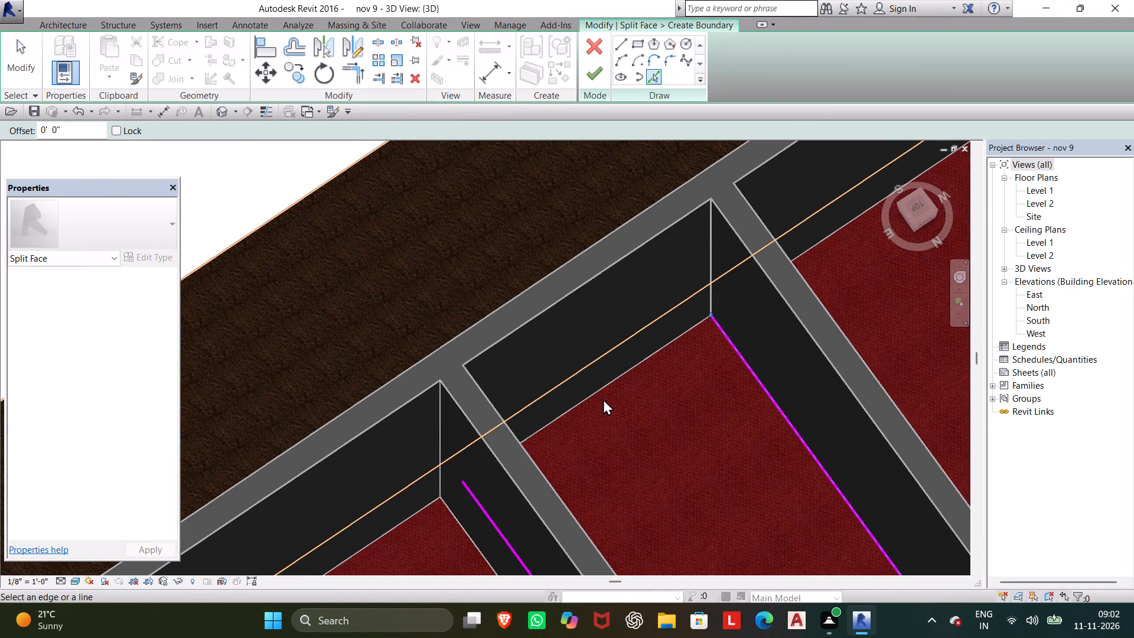
scroll(603, 399, "up", 5)
left_click(581, 396)
scroll(609, 406, "down", 3)
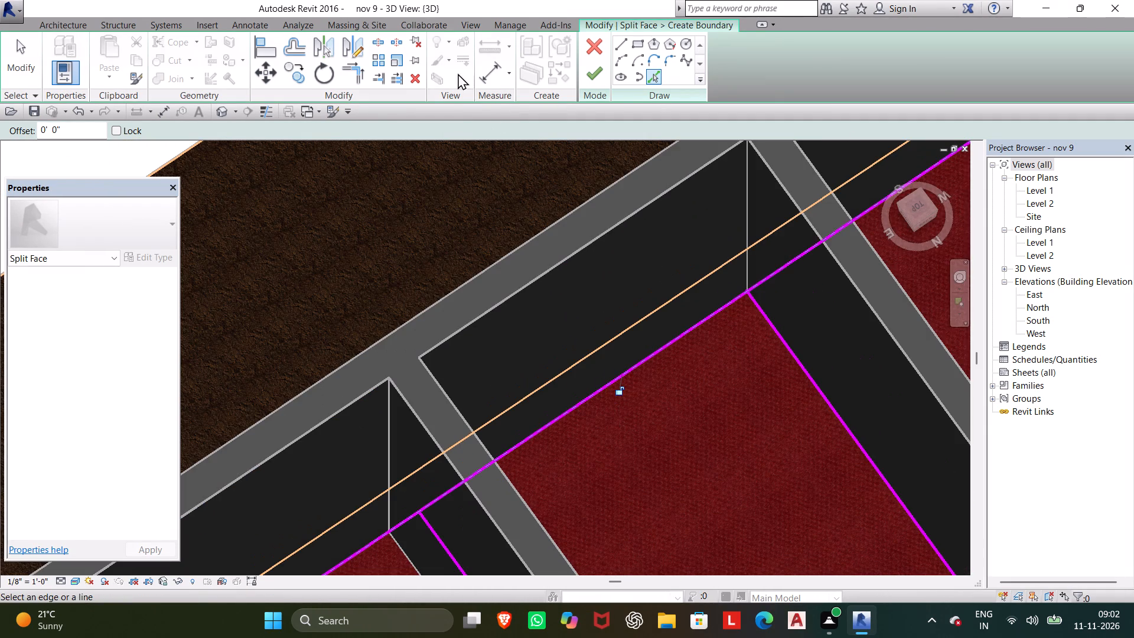
Trim the front boundary line of the small front room's sketch to corners with both side lines.
left_click(348, 71)
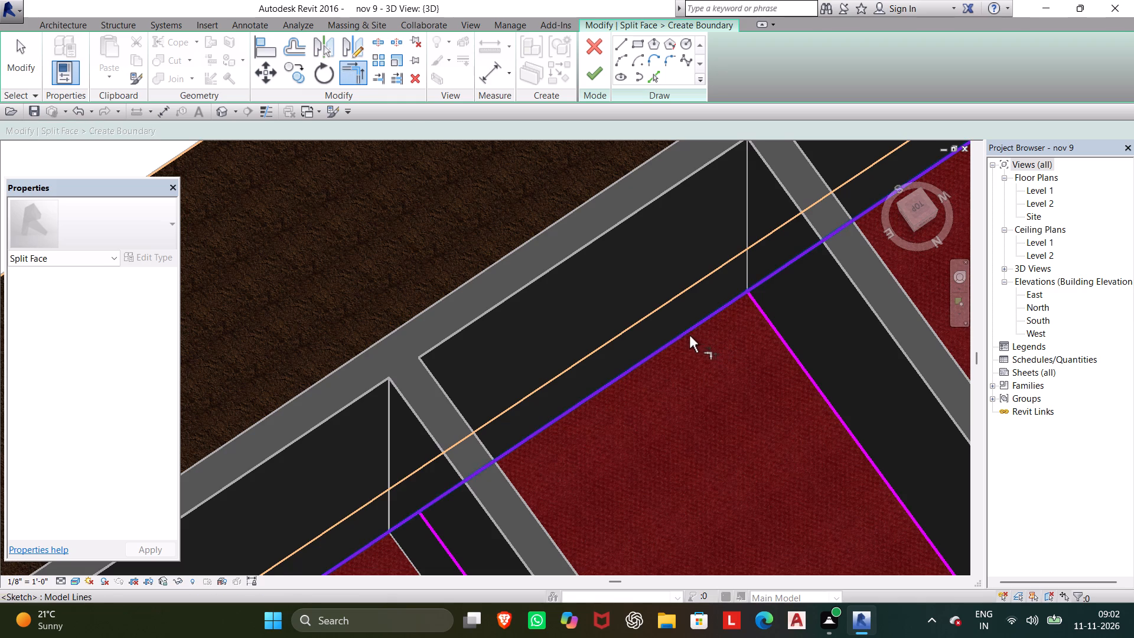
left_click(679, 333)
left_click(801, 370)
scroll(747, 390, "down", 3)
middle_click_drag(742, 386, 730, 367)
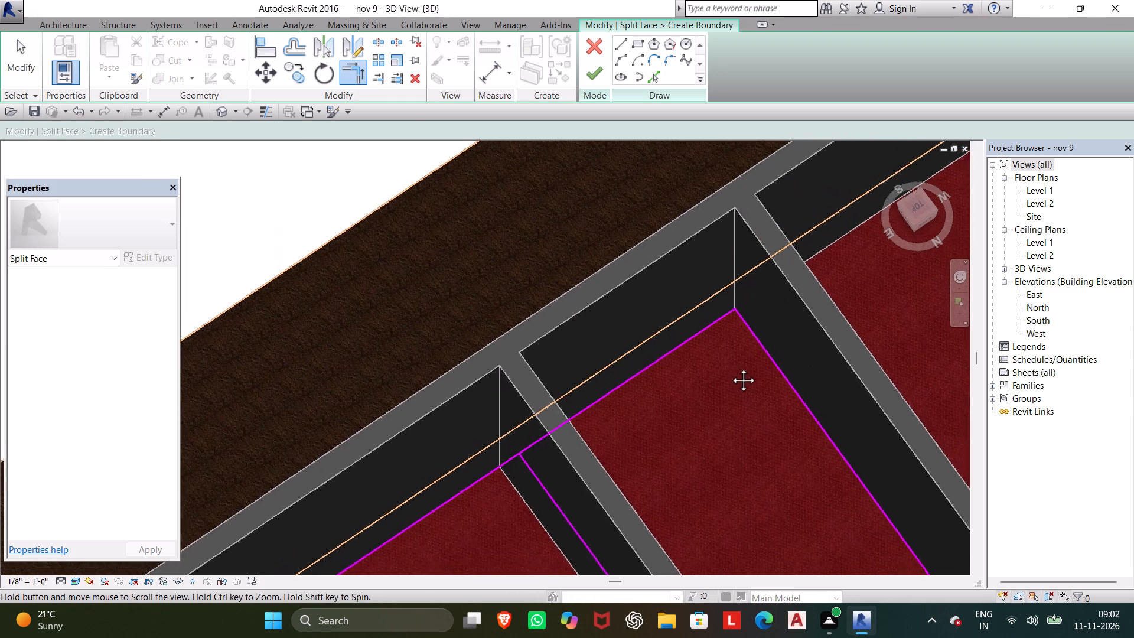
middle_click_drag(730, 367, 599, 344)
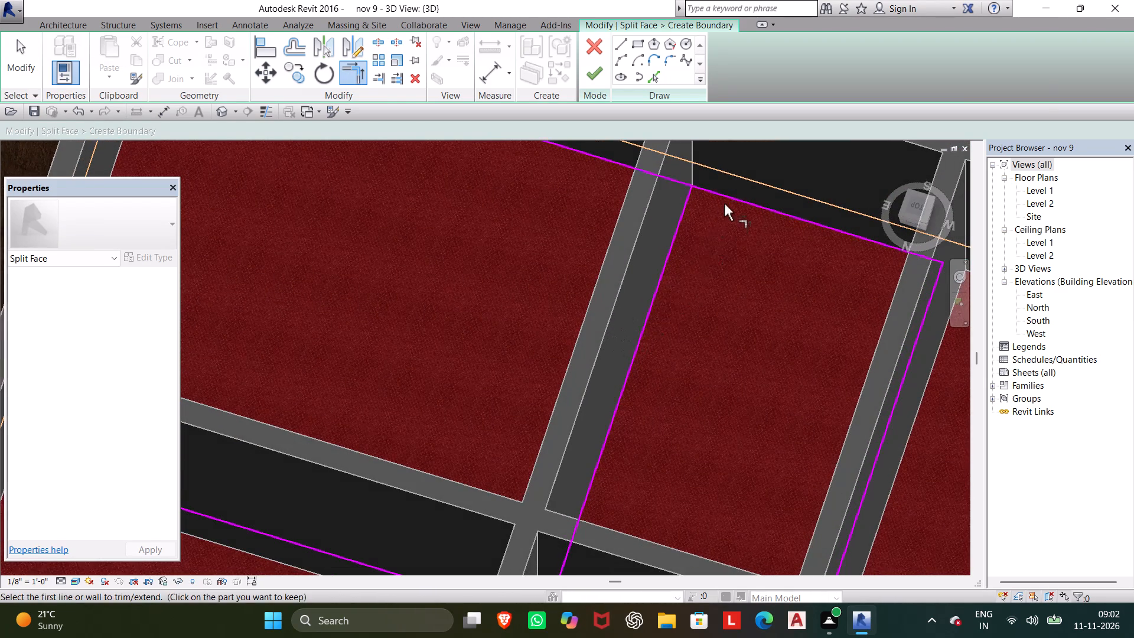
left_click(727, 195)
left_click(671, 243)
Trim the back boundary line to a corner with the side line nearer the oak-floored room, and dismiss the Autodesk access notice.
middle_click_drag(711, 262, 645, 180)
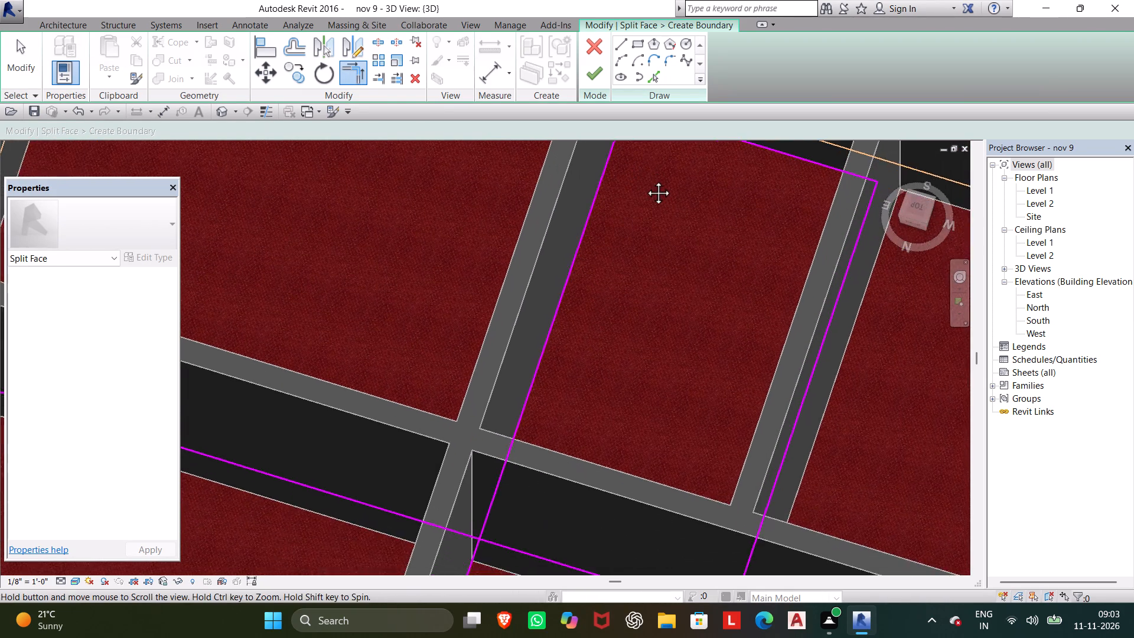
middle_click_drag(645, 180, 930, 248)
middle_click_drag(709, 484, 510, 393)
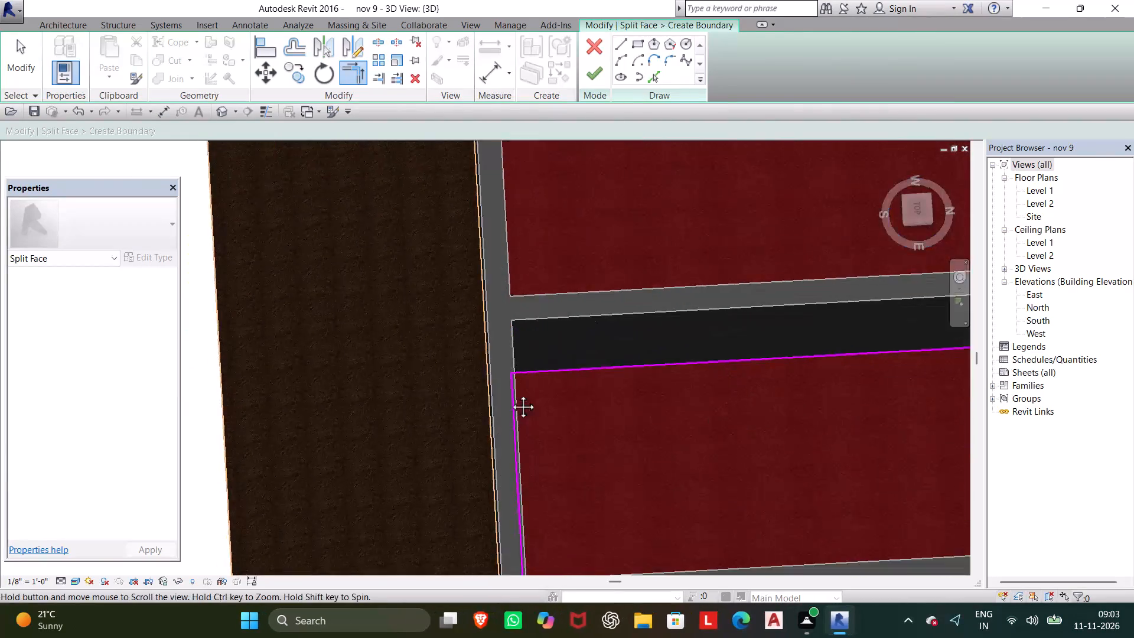
middle_click_drag(510, 393, 435, 292)
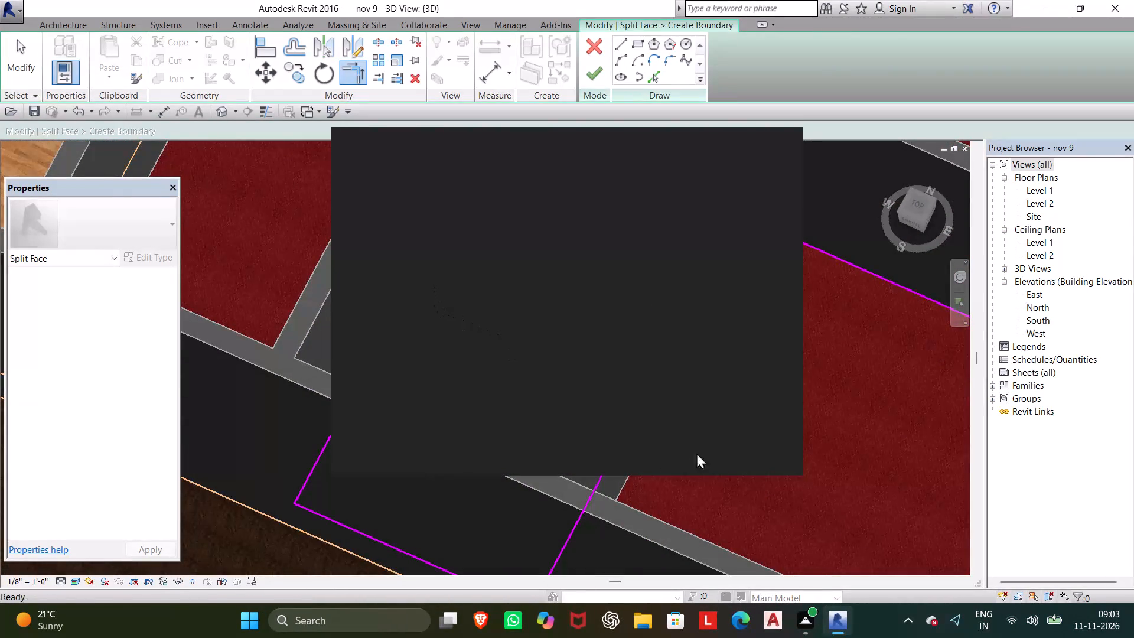
scroll(902, 515, "down", 2)
middle_click_drag(898, 512, 980, 637)
middle_click_drag(922, 509, 963, 580)
scroll(922, 509, "down", 1)
left_click(824, 465)
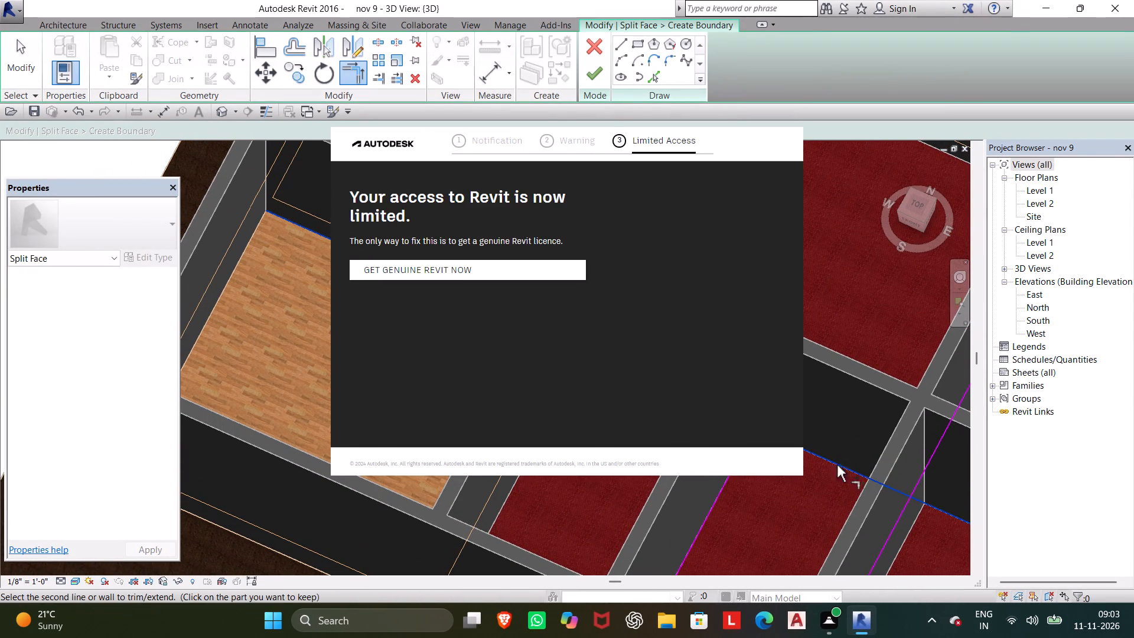
left_click(864, 481)
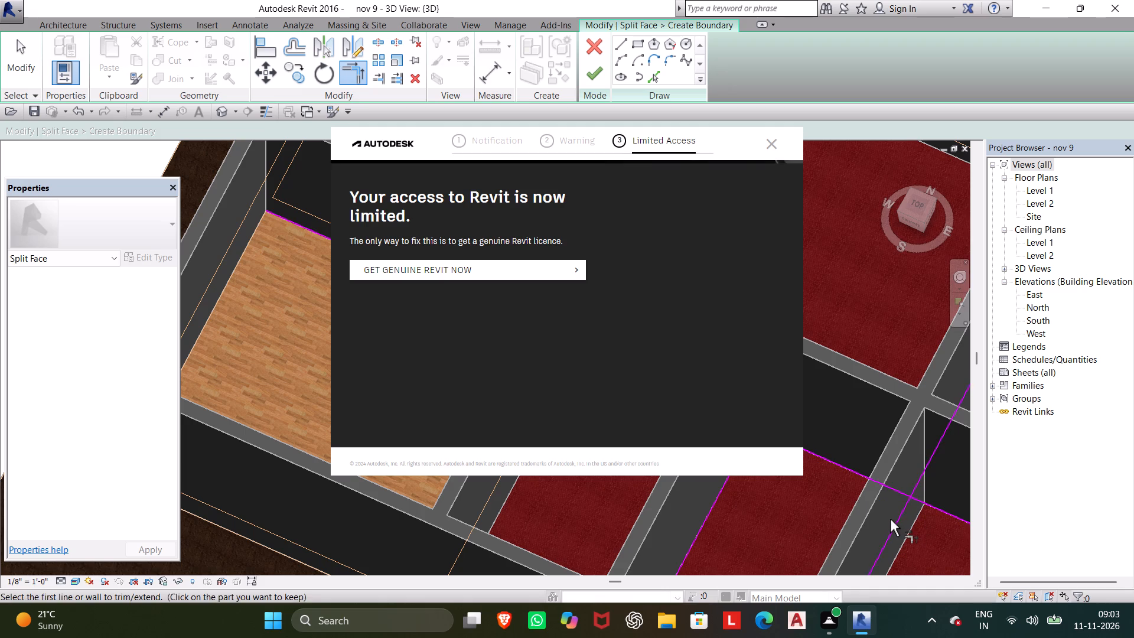
left_click(891, 519)
scroll(836, 522, "down", 1)
middle_click_drag(836, 522, 889, 570)
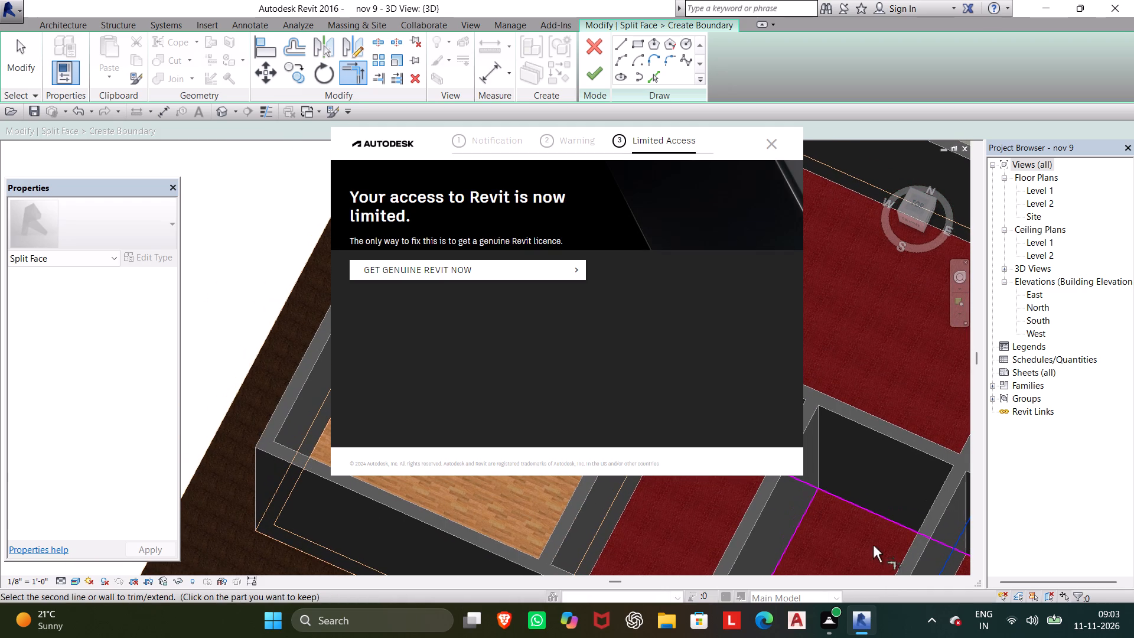
left_click(784, 548)
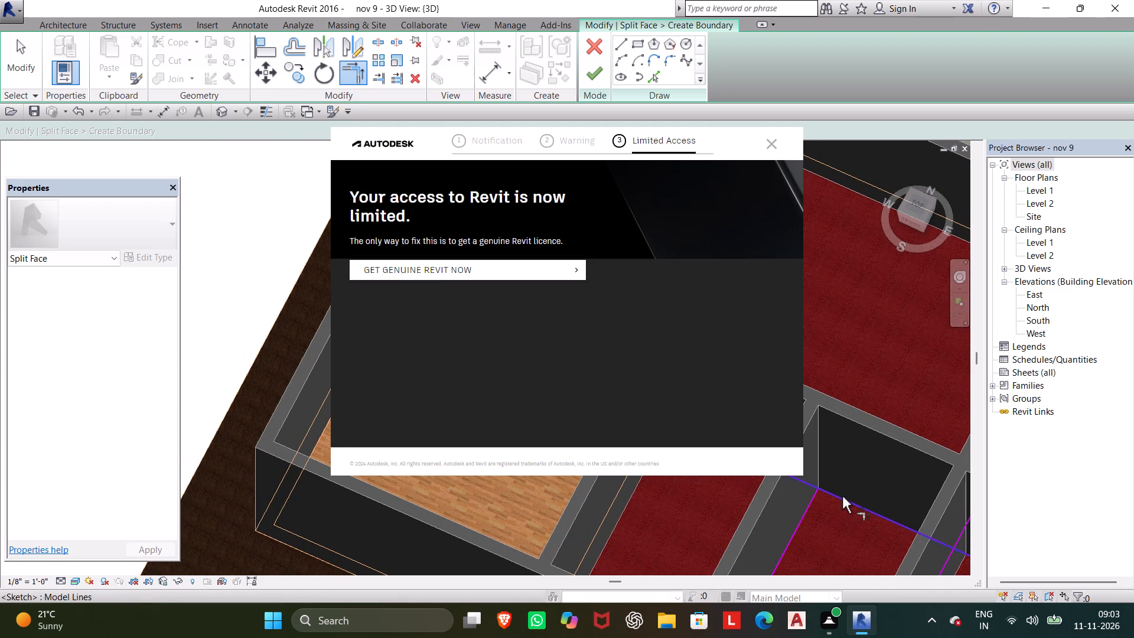
left_click(842, 496)
left_click(803, 515)
scroll(831, 503, "down", 4)
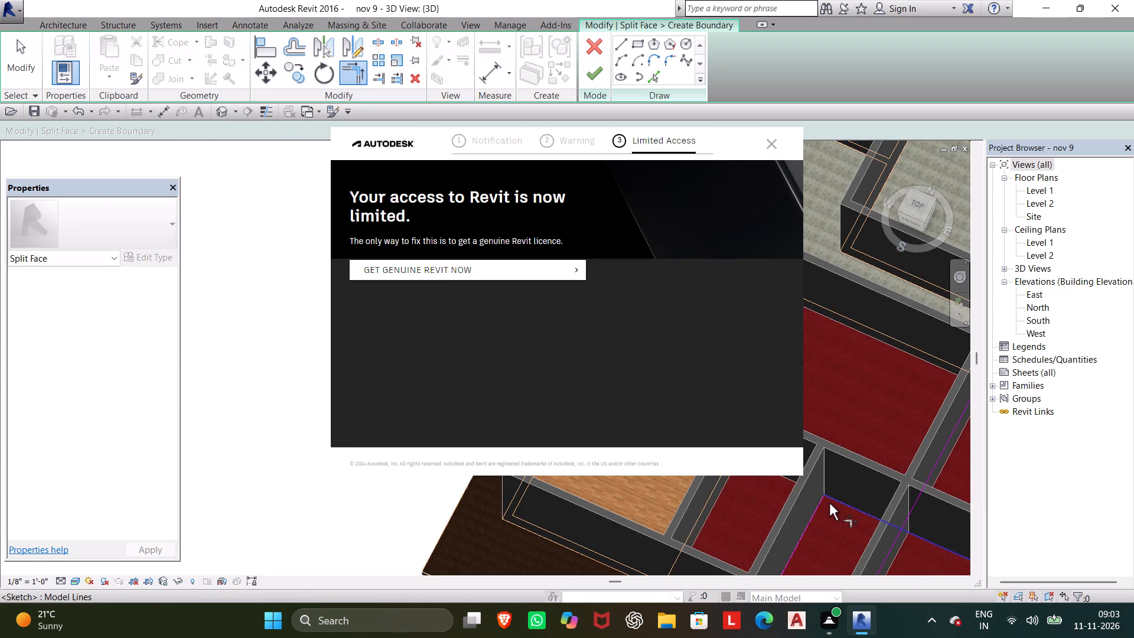
scroll(855, 515, "down", 2)
middle_click_drag(822, 511, 711, 565)
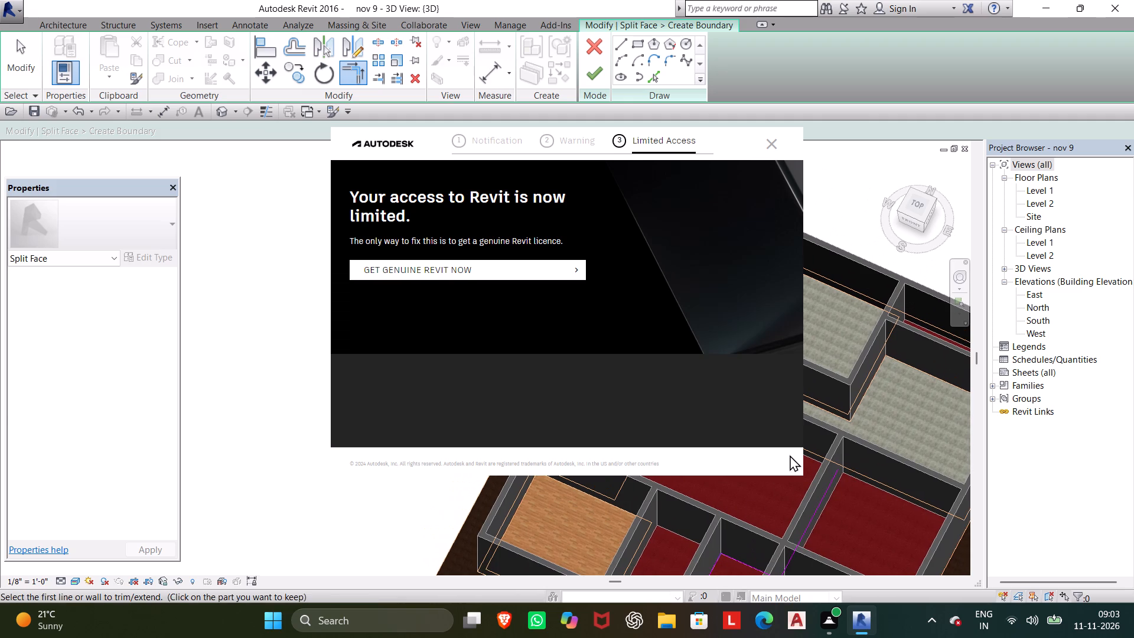
left_click(771, 140)
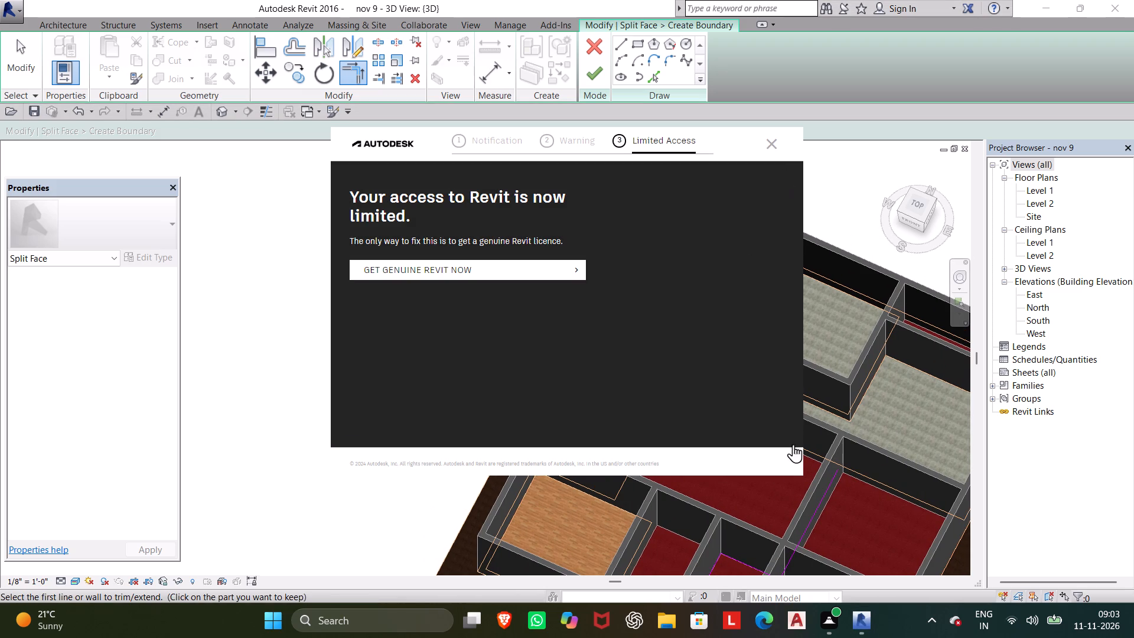
Trim the last open back corner to close the small front room's rectangle and finish the split.
middle_click_drag(754, 451, 664, 279)
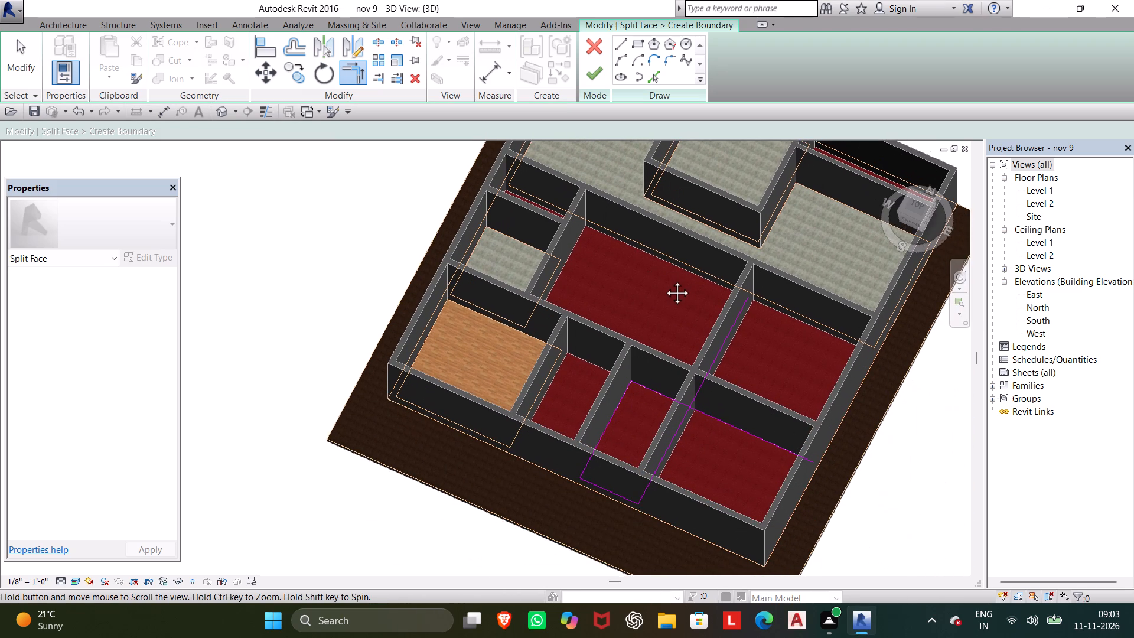
middle_click_drag(664, 279, 796, 229)
left_click(618, 365)
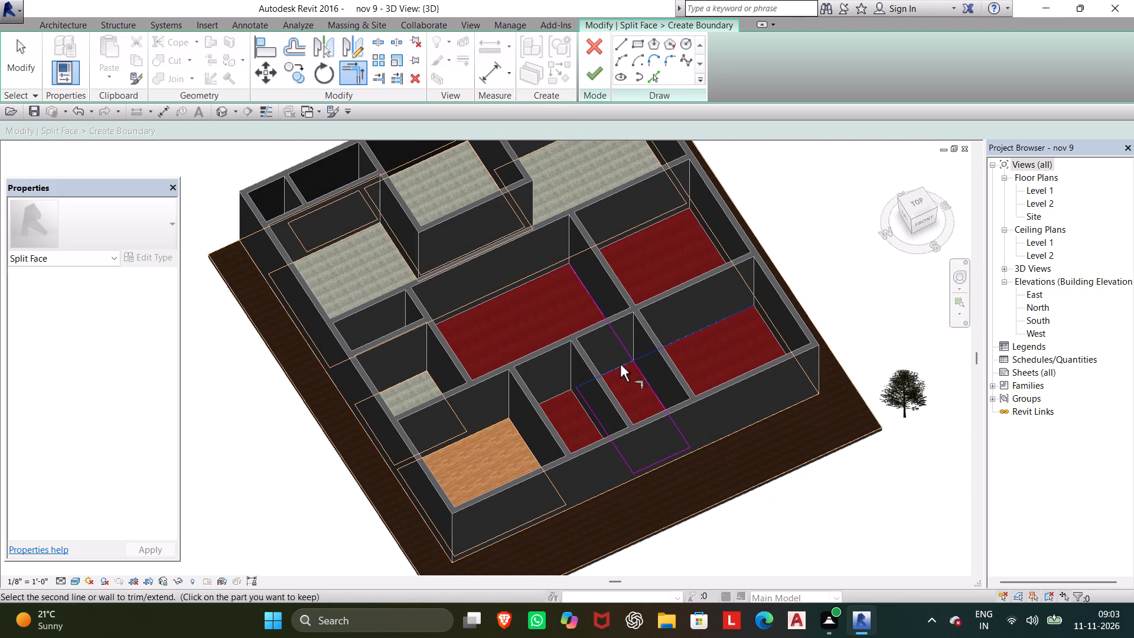
left_click(639, 377)
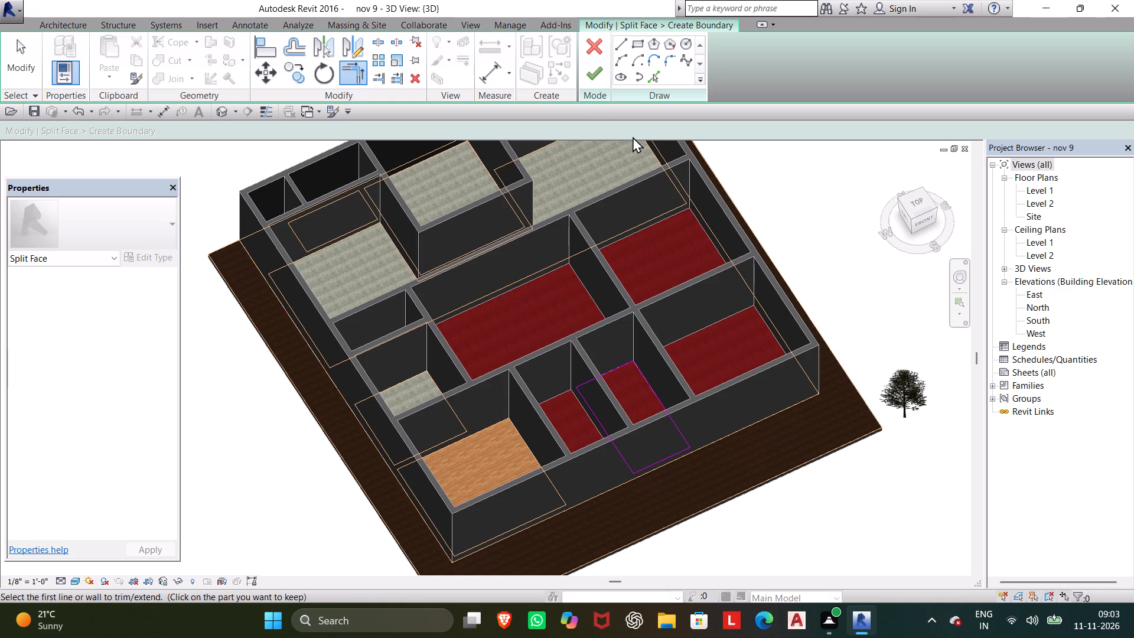
left_click(592, 80)
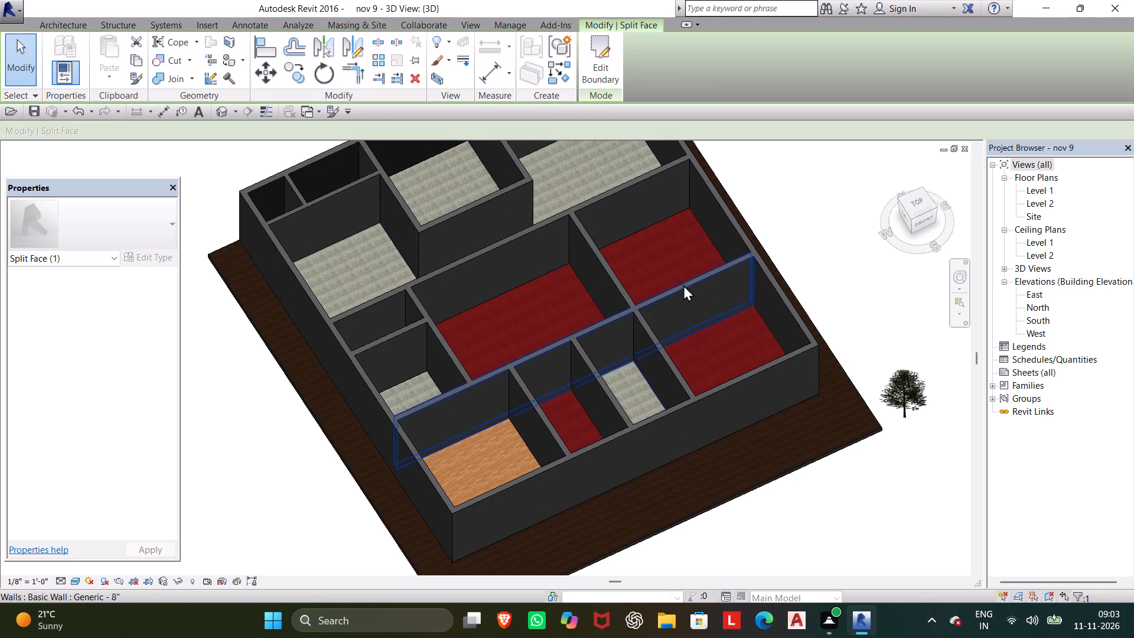
Examine the floor regions of the house from several angles to check which rooms still need splitting.
middle_click_drag(674, 278, 636, 320, "shift")
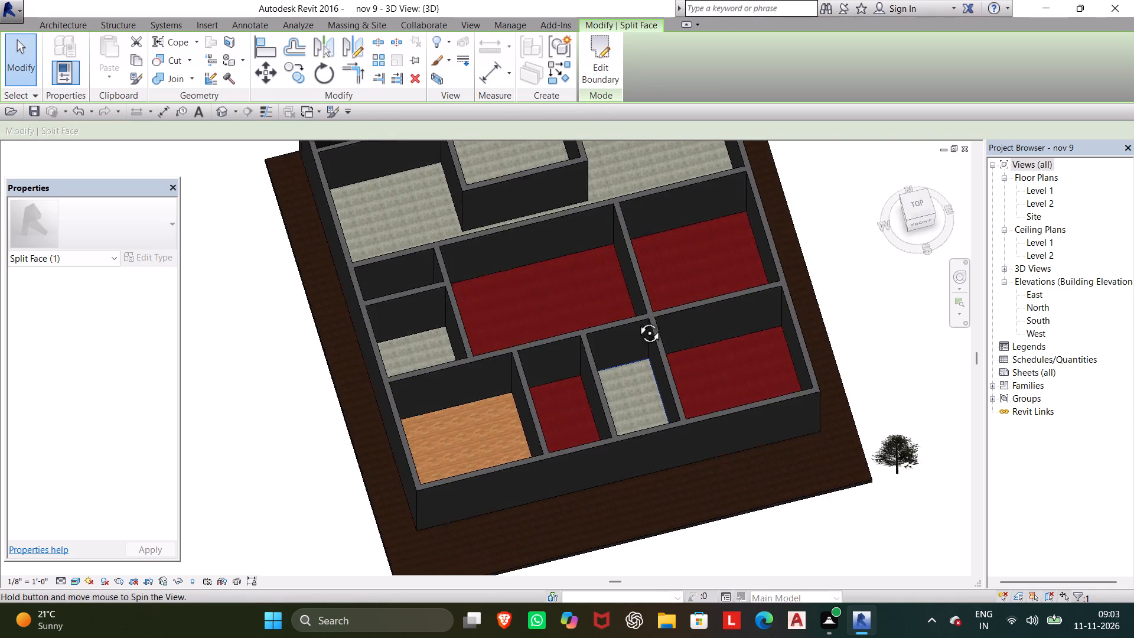
middle_click_drag(636, 320, 537, 373, "shift")
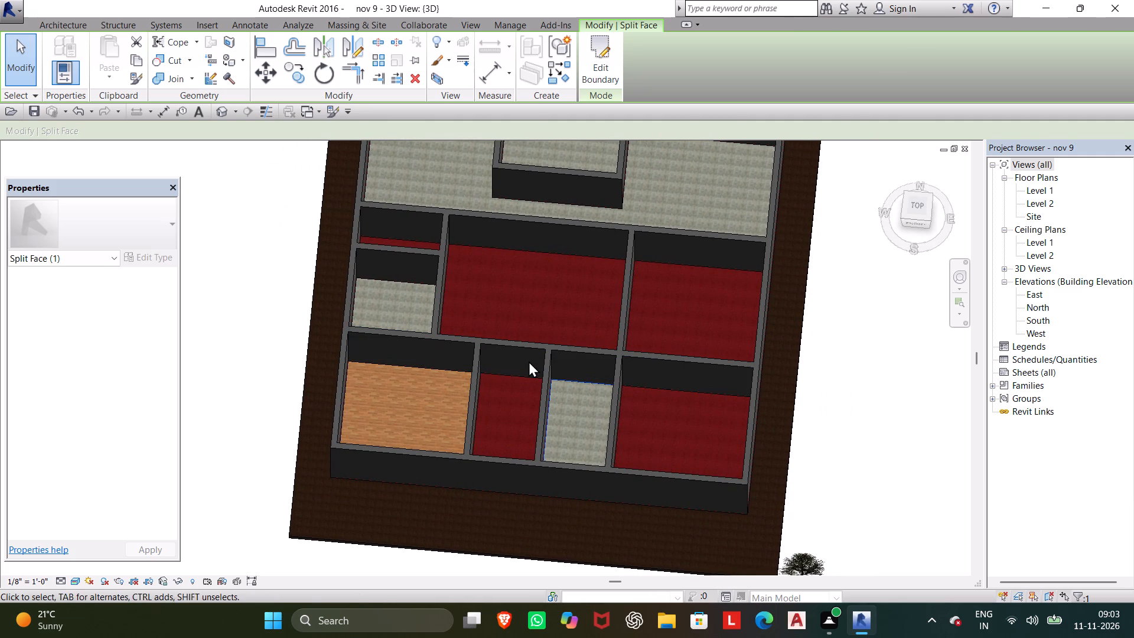
middle_click_drag(526, 272, 527, 324)
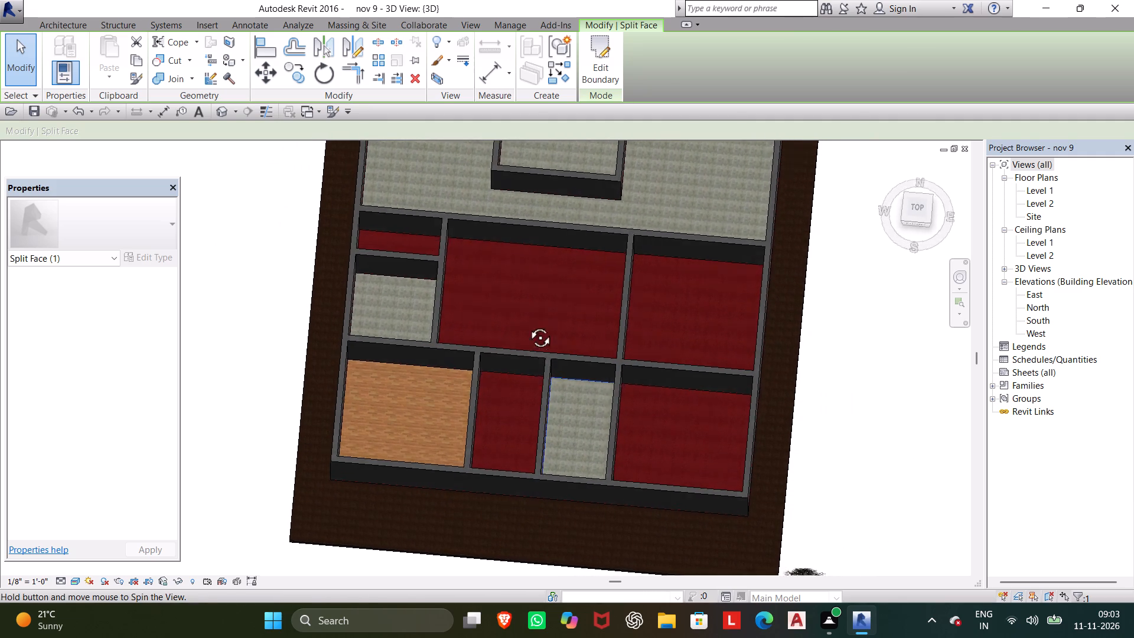
middle_click_drag(527, 324, 584, 220)
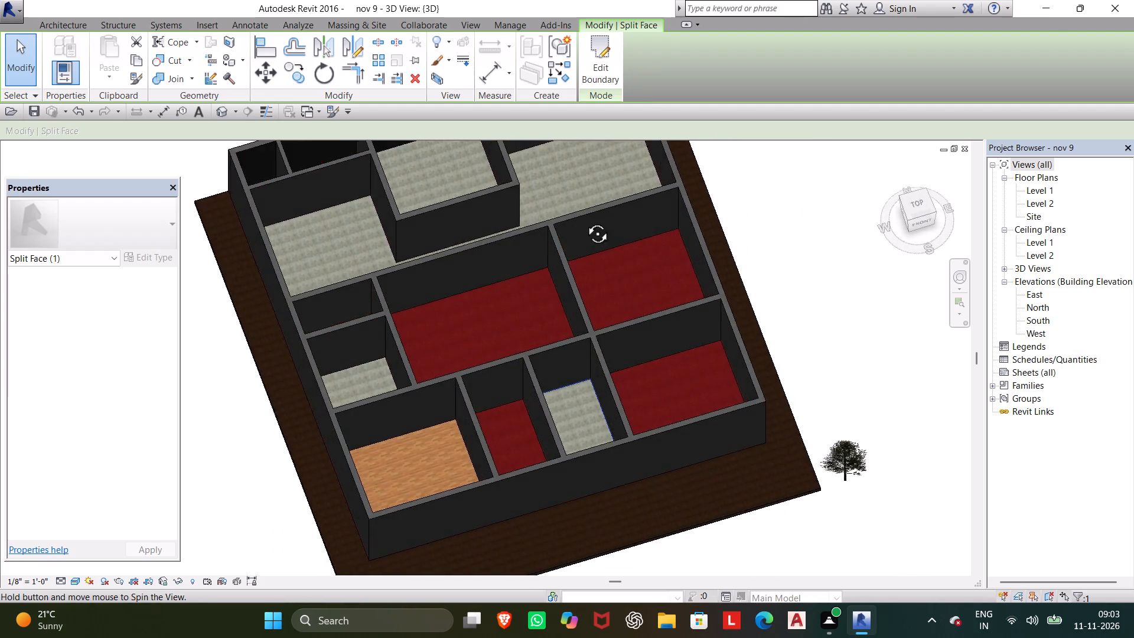
middle_click_drag(584, 220, 635, 310)
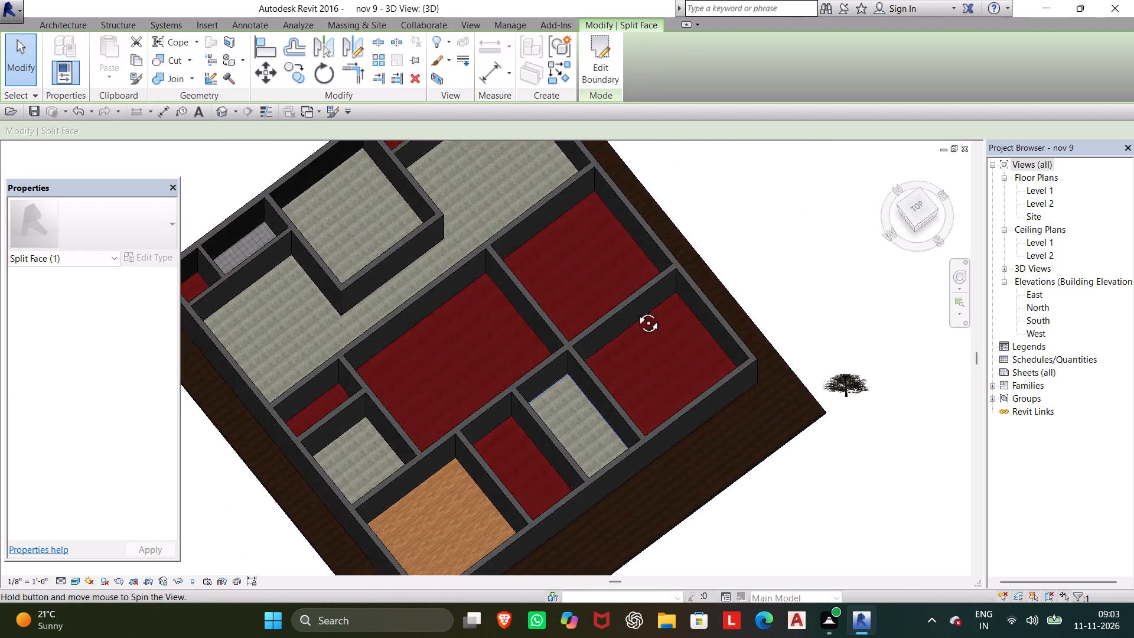
middle_click_drag(635, 310, 709, 364)
scroll(673, 336, "up", 1, "shift")
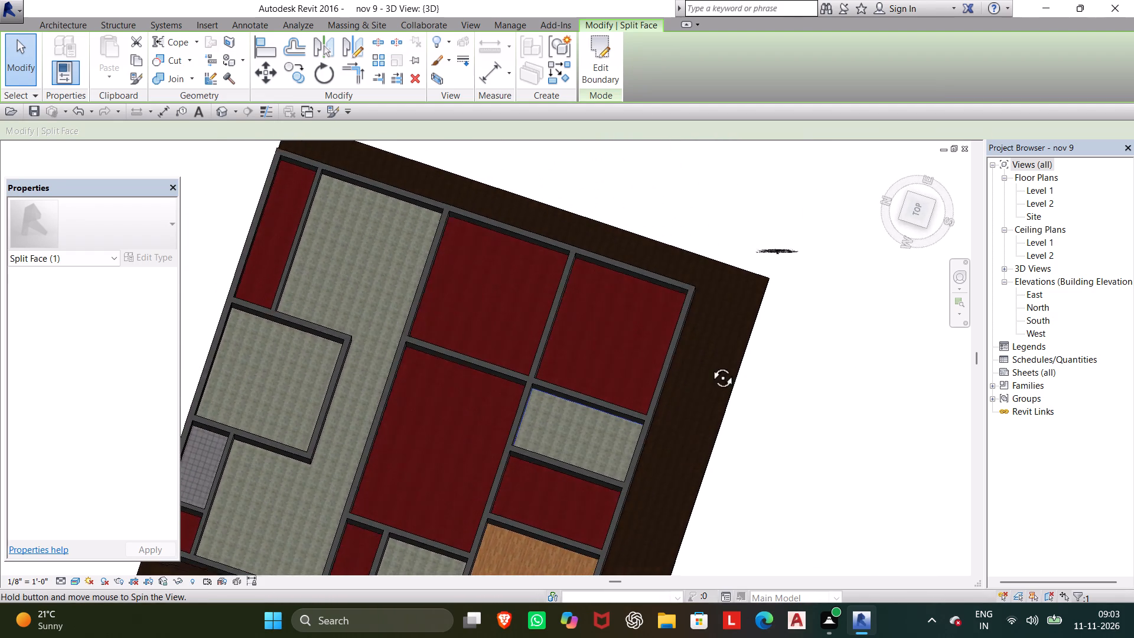
middle_click_drag(709, 364, 602, 240)
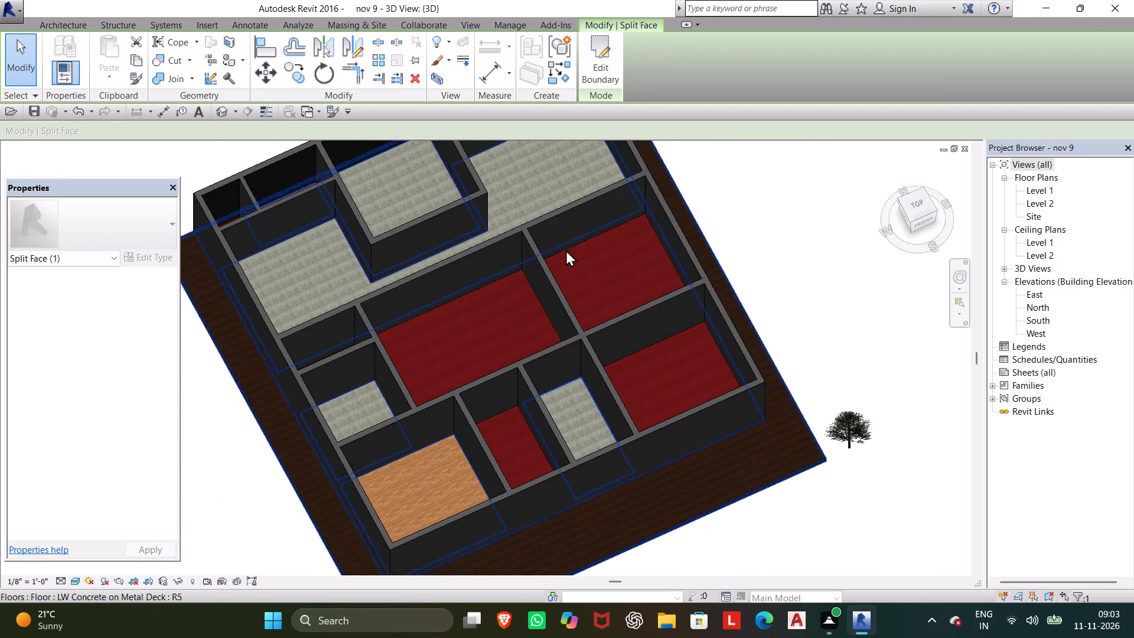
middle_click_drag(506, 235, 537, 334)
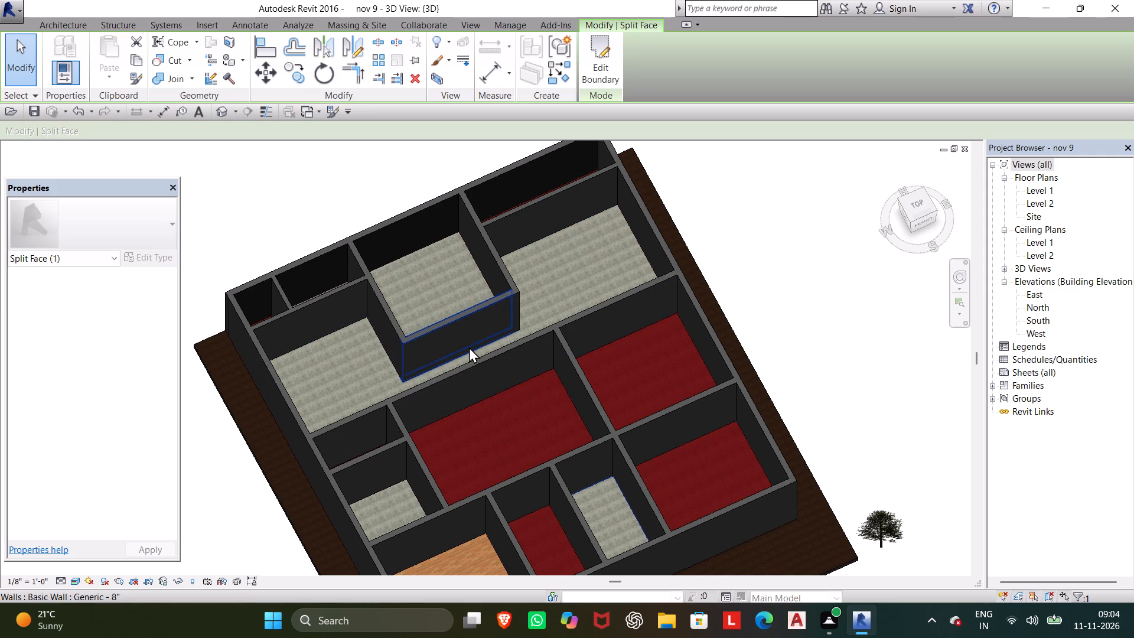
scroll(456, 383, "down", 5)
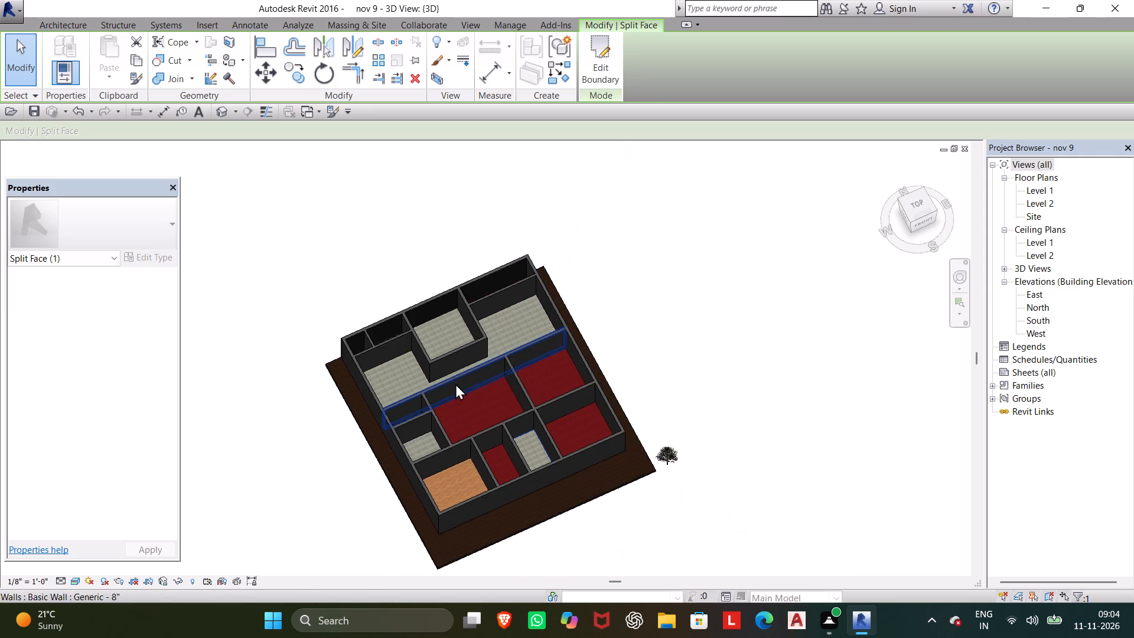
middle_click_drag(452, 351, 451, 296)
scroll(472, 354, "up", 8)
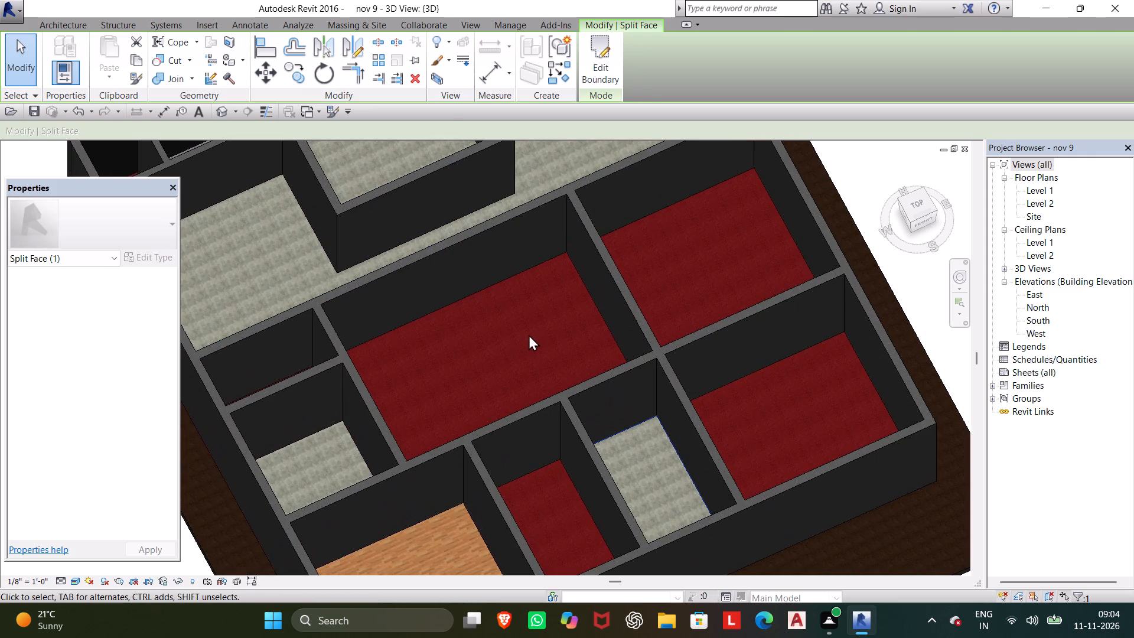
scroll(542, 338, "down", 2)
middle_click_drag(545, 333, 549, 304)
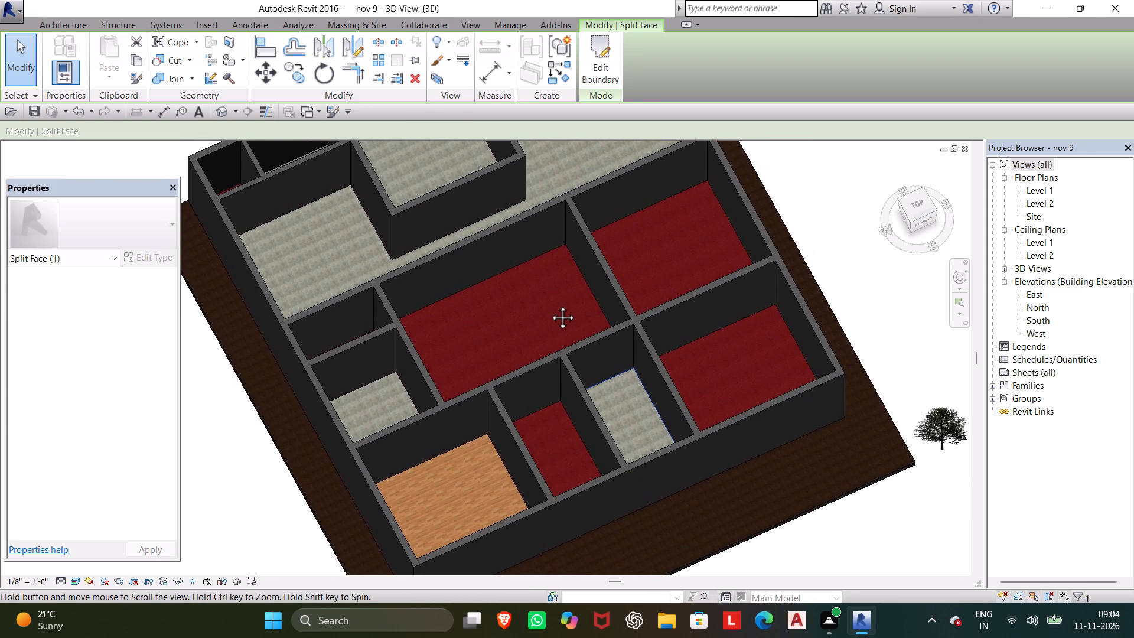
middle_click_drag(549, 304, 549, 307)
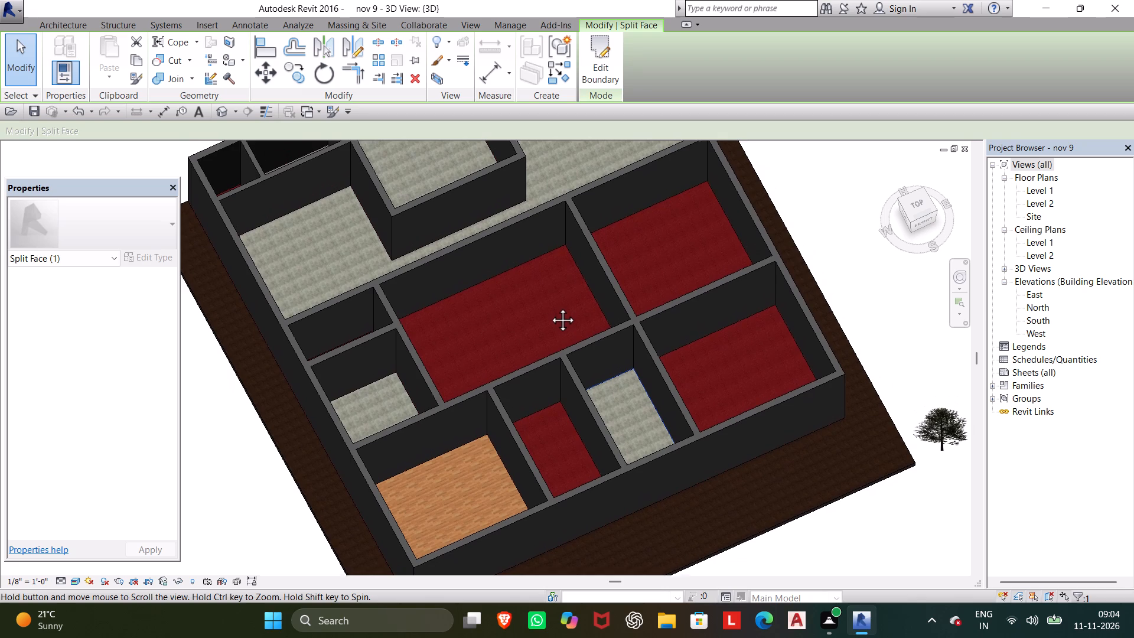
middle_click_drag(549, 307, 495, 340)
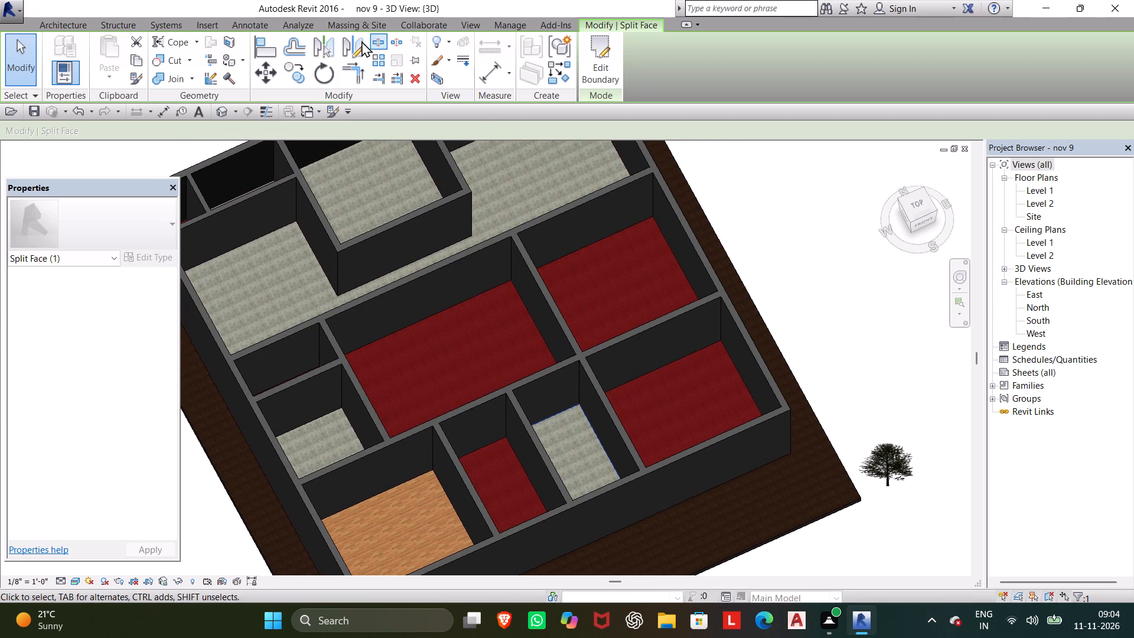
Start a Split Face on the floor and pick four wall edges around the red room between the large central room and the east outer wall.
left_click(233, 40)
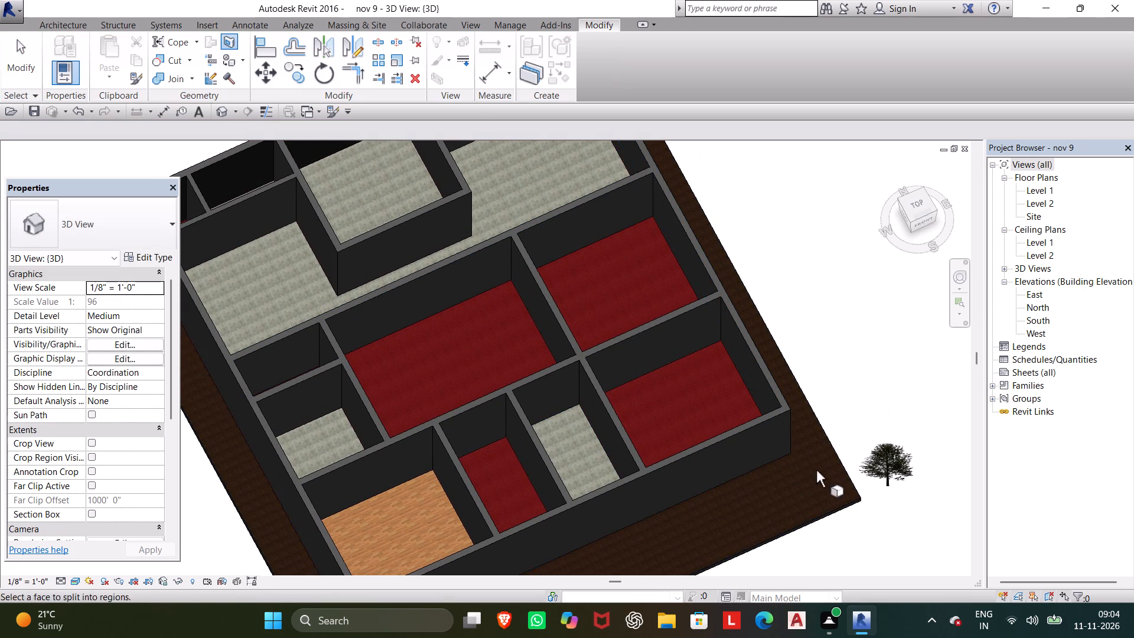
left_click_drag(833, 509, 832, 516)
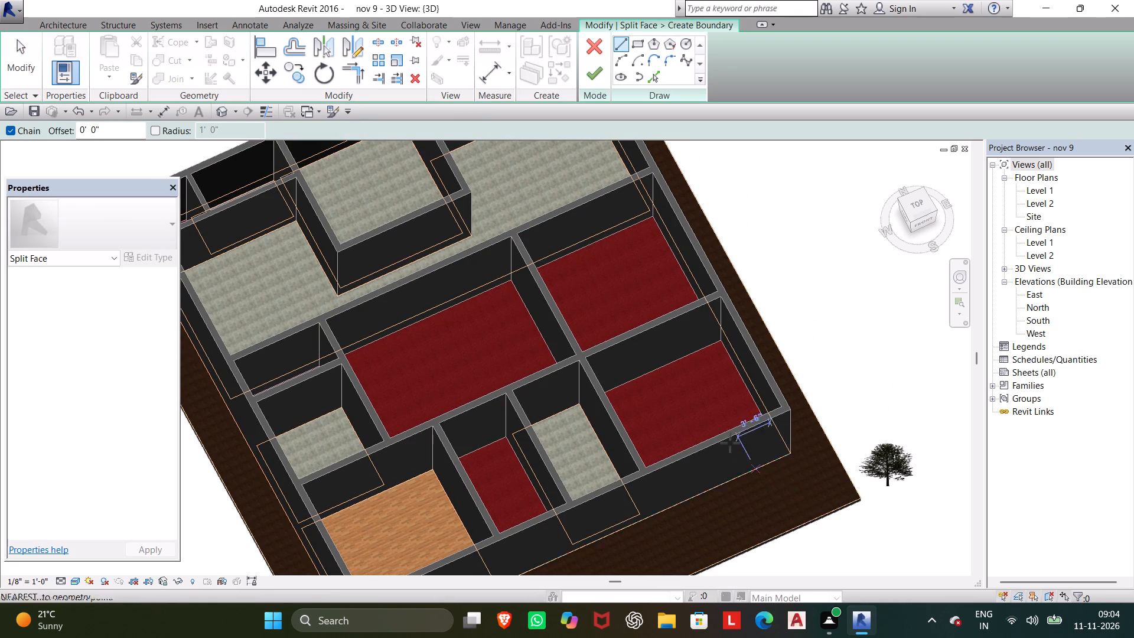
left_click(654, 84)
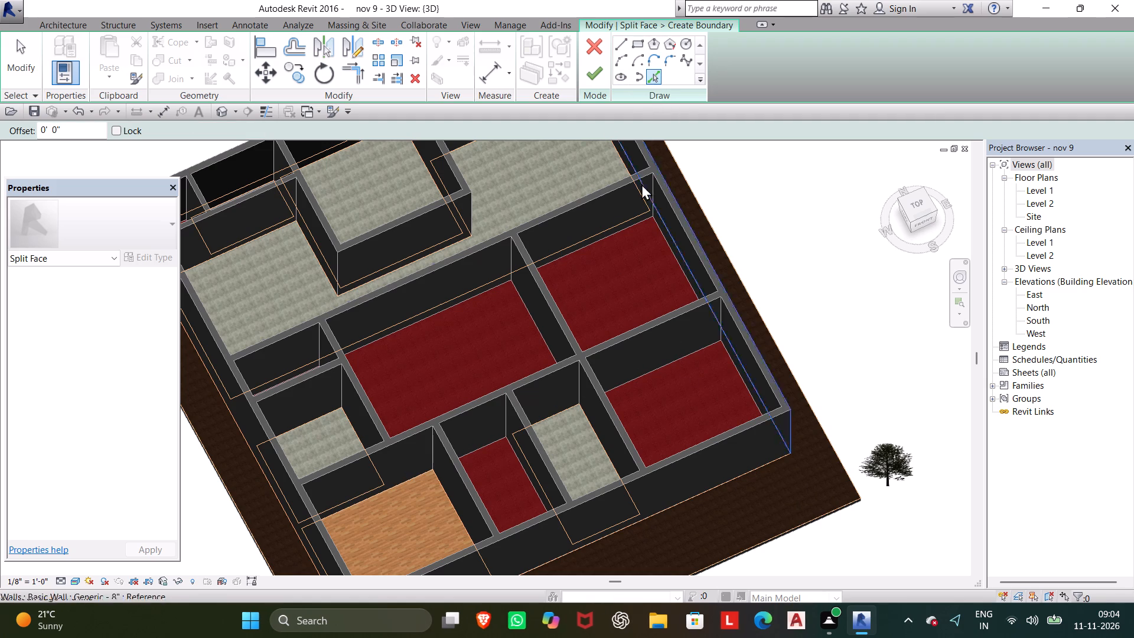
scroll(578, 260, "up", 10)
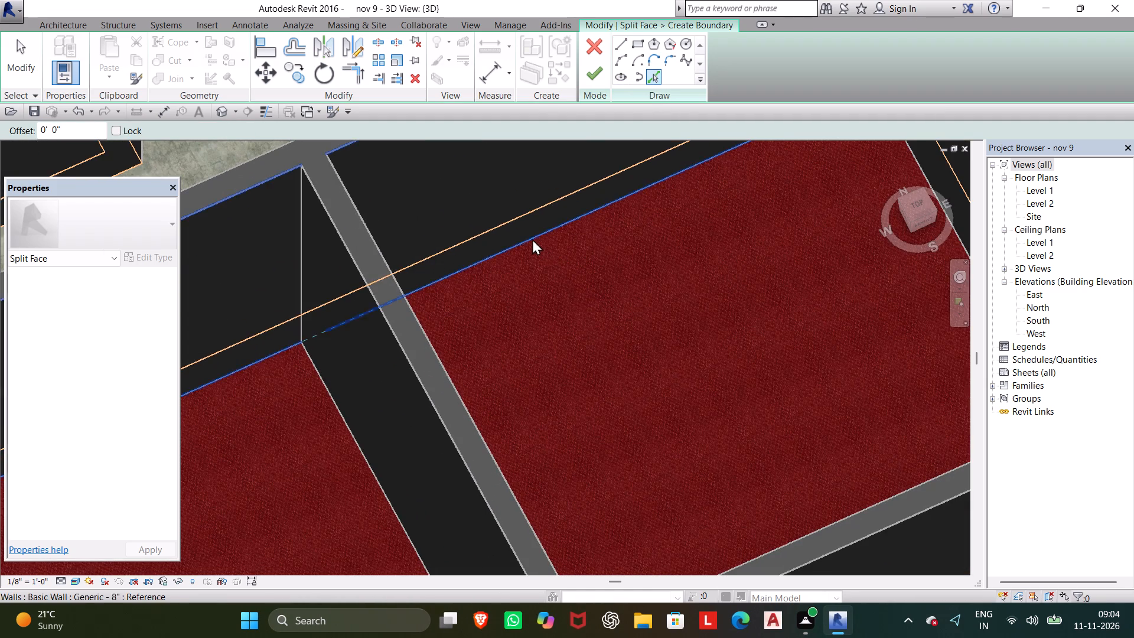
left_click(532, 238)
scroll(556, 252, "down", 2)
middle_click_drag(556, 252, 418, 209)
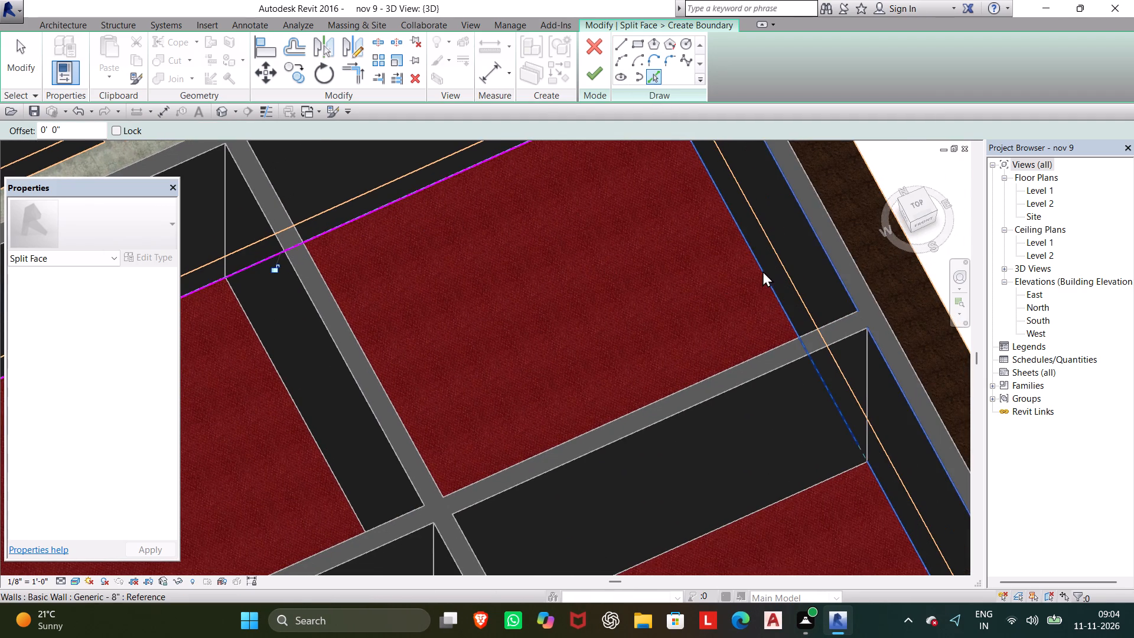
left_click(762, 271)
middle_click_drag(675, 261, 680, 332)
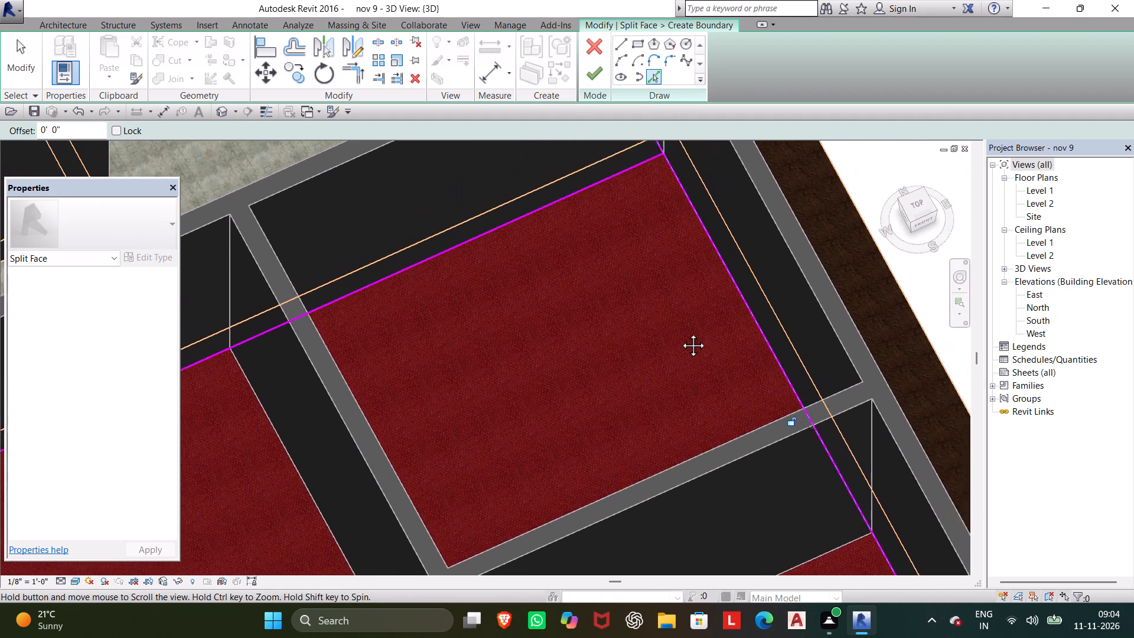
middle_click_drag(680, 332, 708, 453)
middle_click_drag(702, 409, 703, 413)
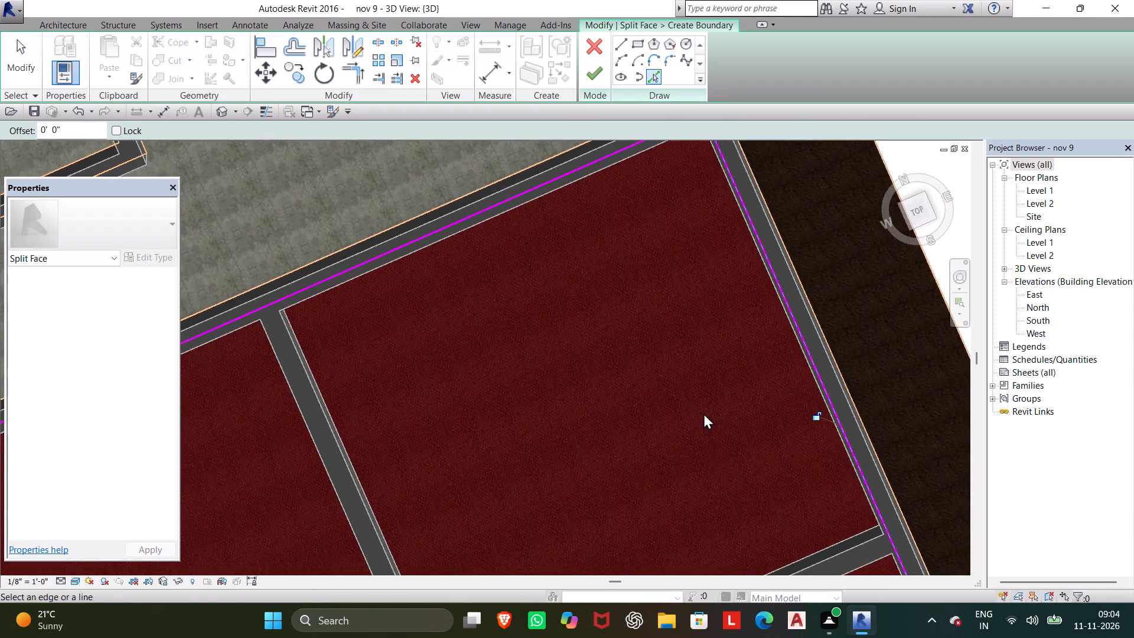
middle_click_drag(703, 413, 672, 325)
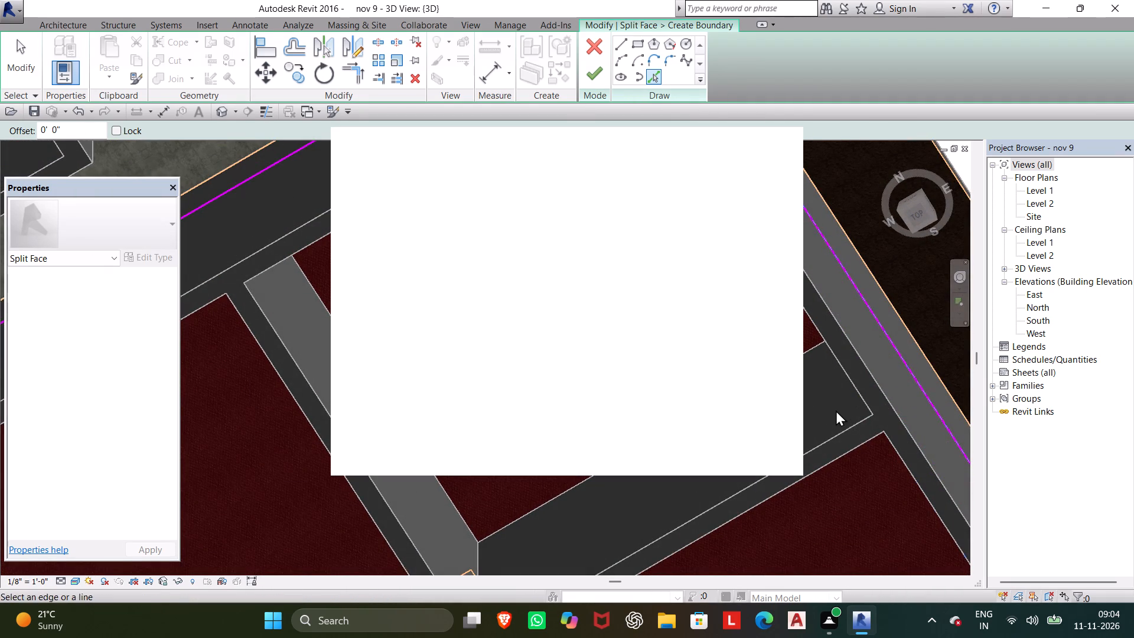
left_click(816, 347)
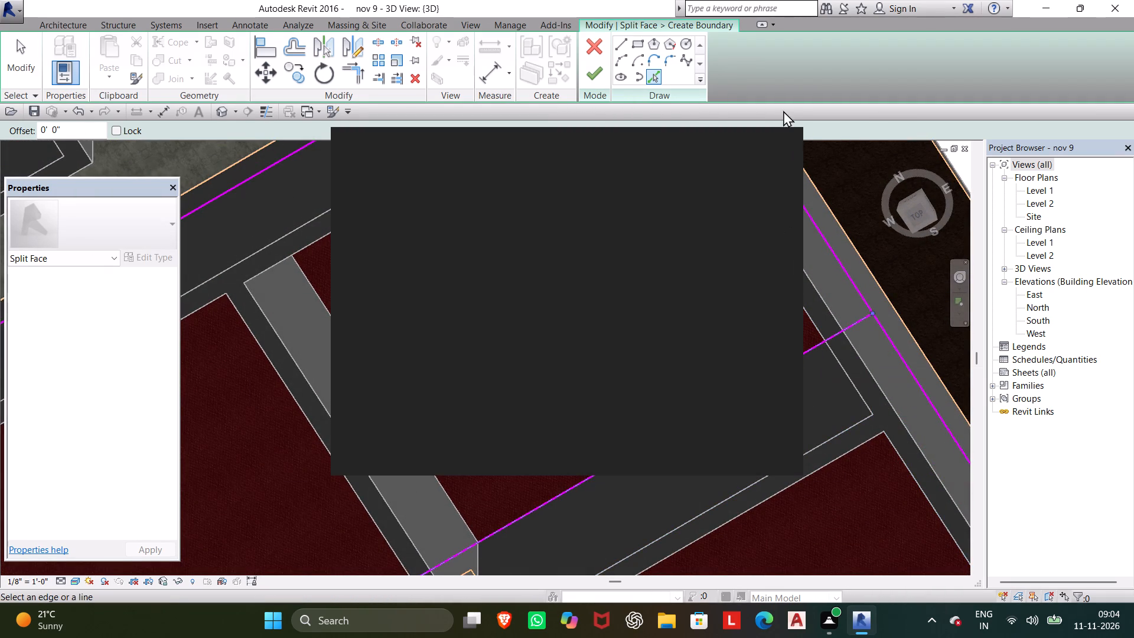
left_click(460, 519)
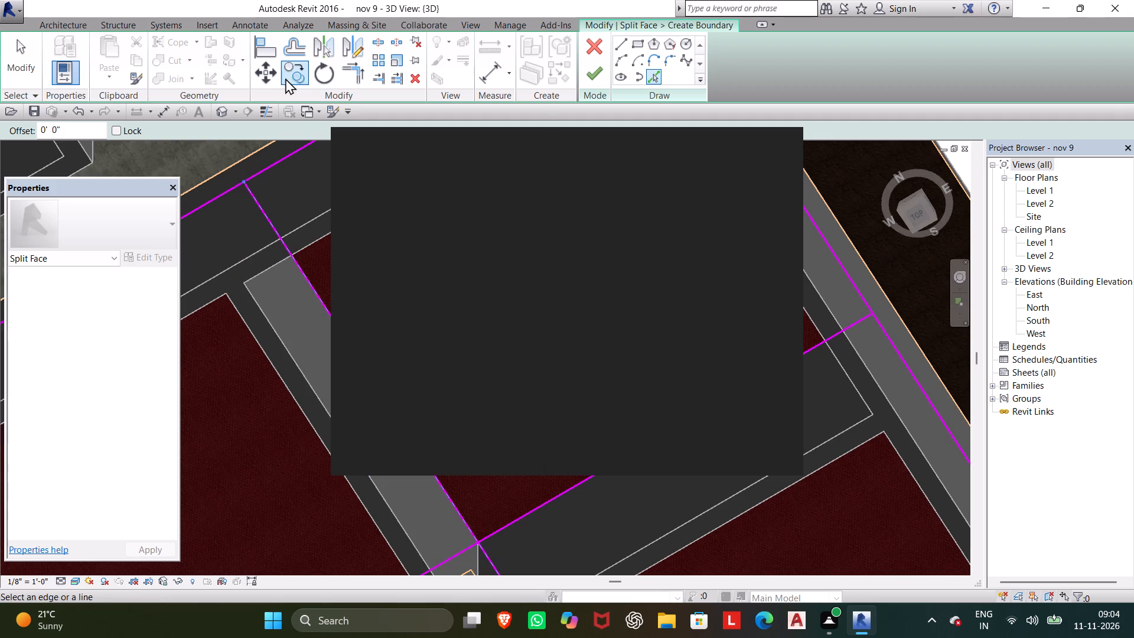
Trim three corners of the east room's boundary, leaving the back corner at the outer wall, and dismiss the Autodesk notice.
left_click(348, 73)
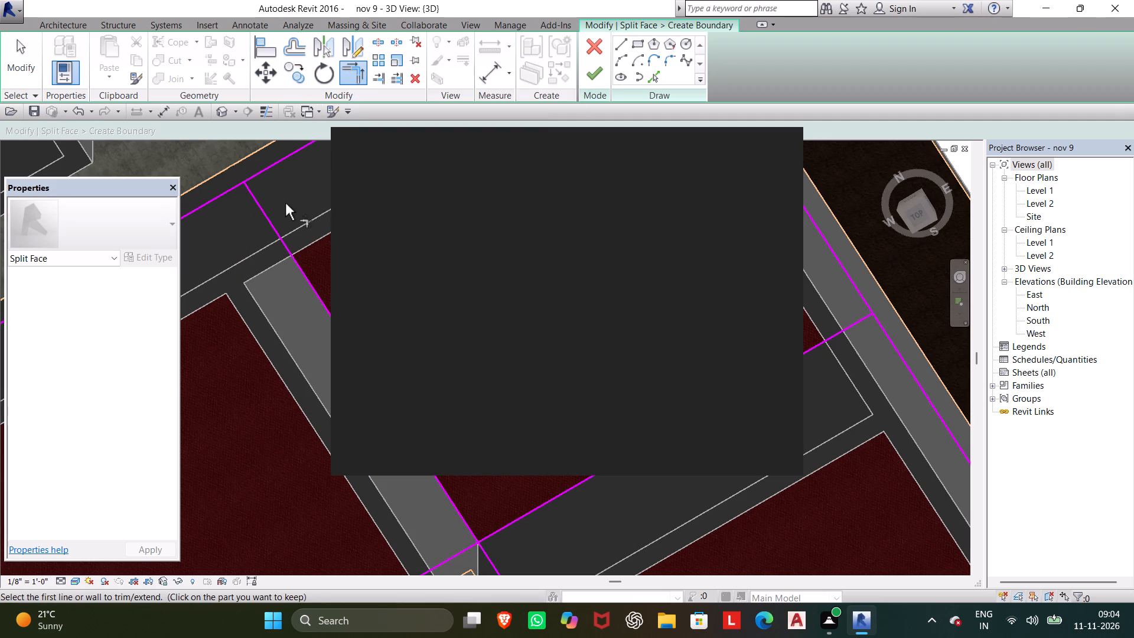
left_click(268, 214)
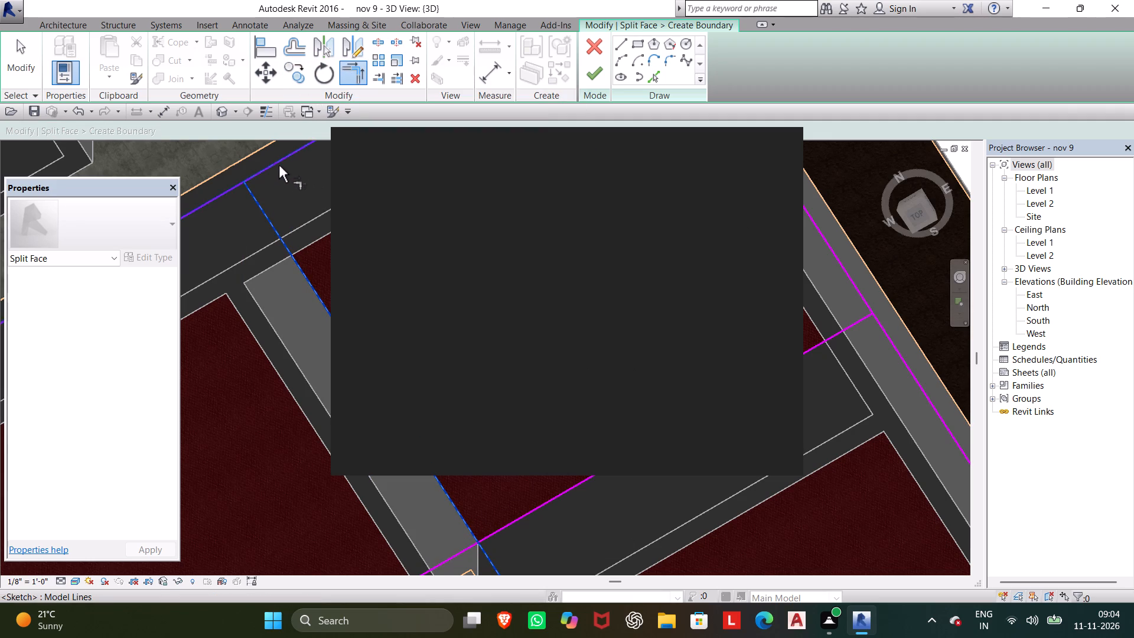
left_click(279, 164)
left_click(488, 535)
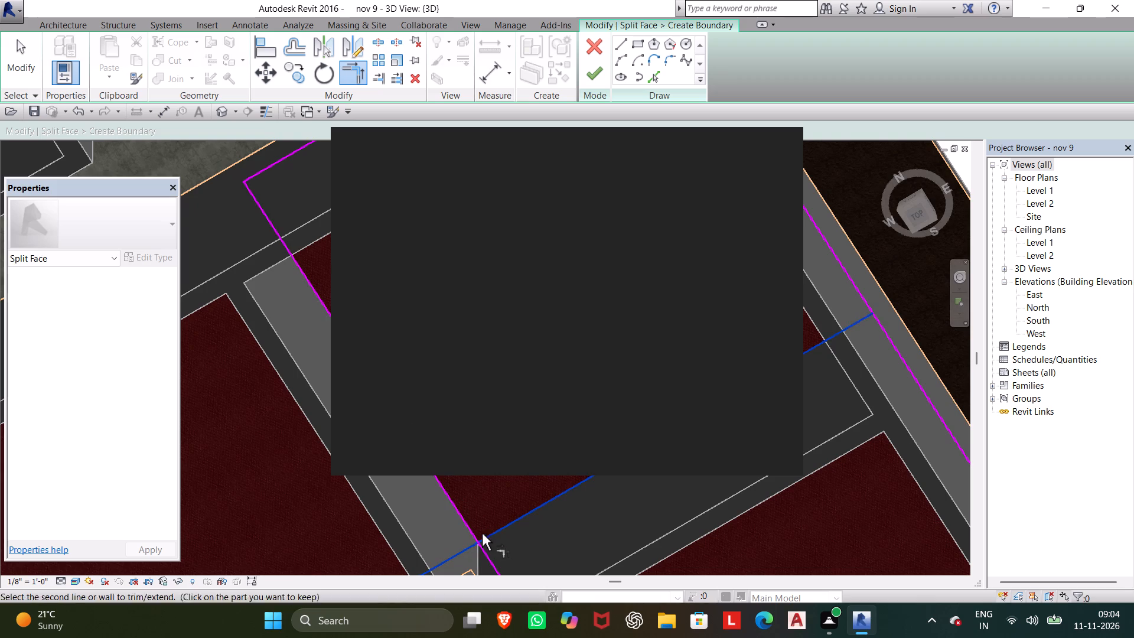
left_click(468, 526)
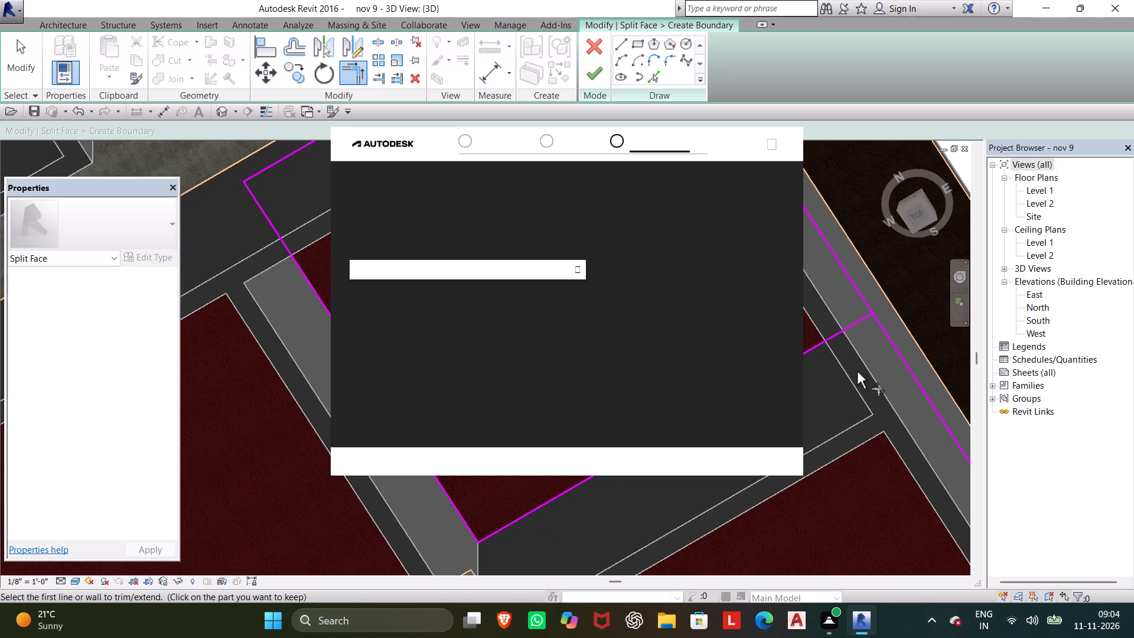
left_click(831, 339)
left_click(851, 284)
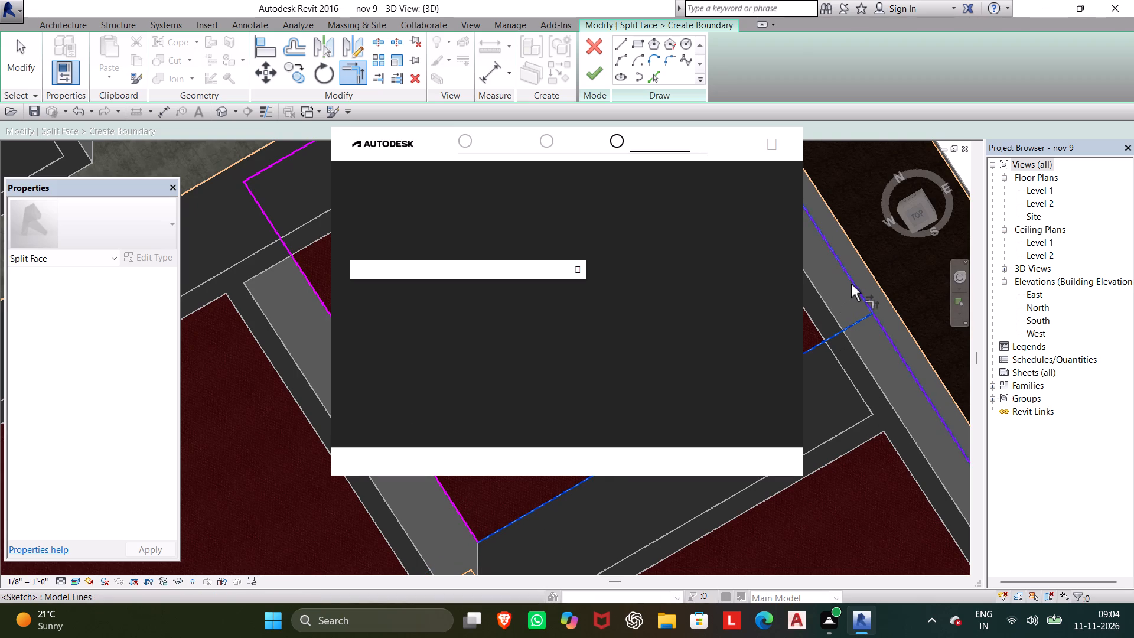
left_click(774, 143)
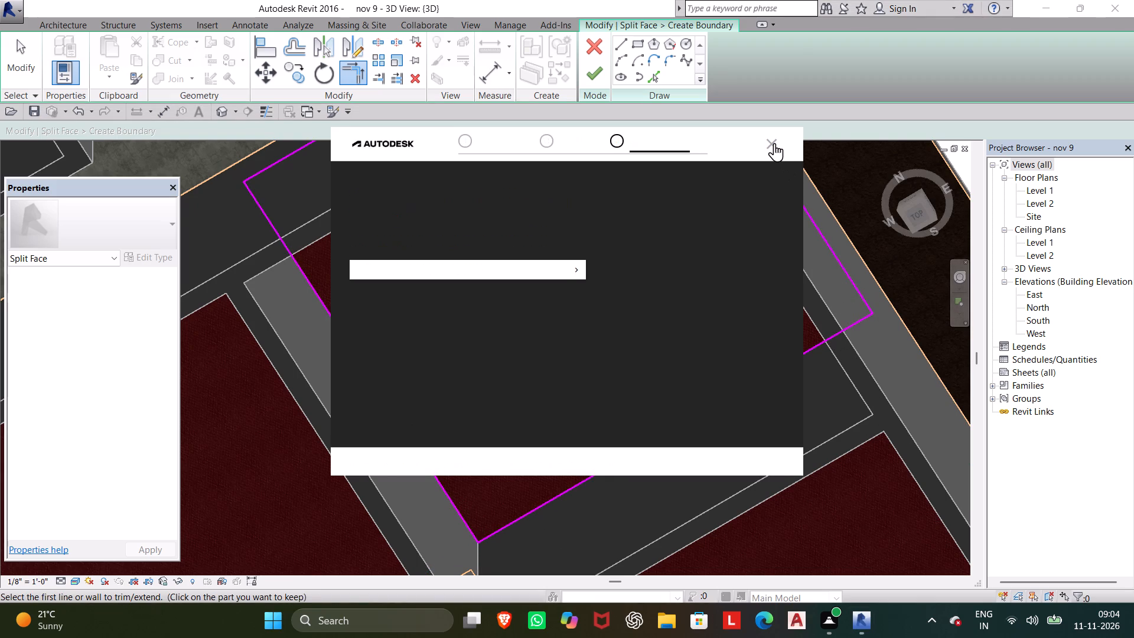
Trim the back boundary line to a corner with the east outer wall line and finish the split.
scroll(607, 274, "down", 1)
middle_click_drag(607, 274, 583, 506)
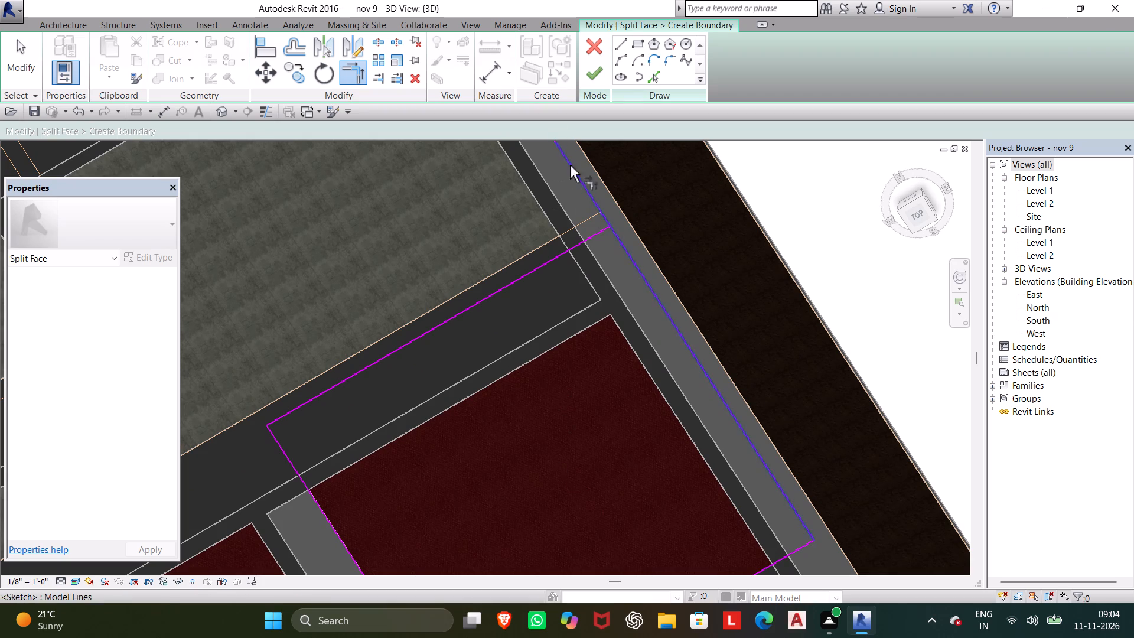
left_click(548, 259)
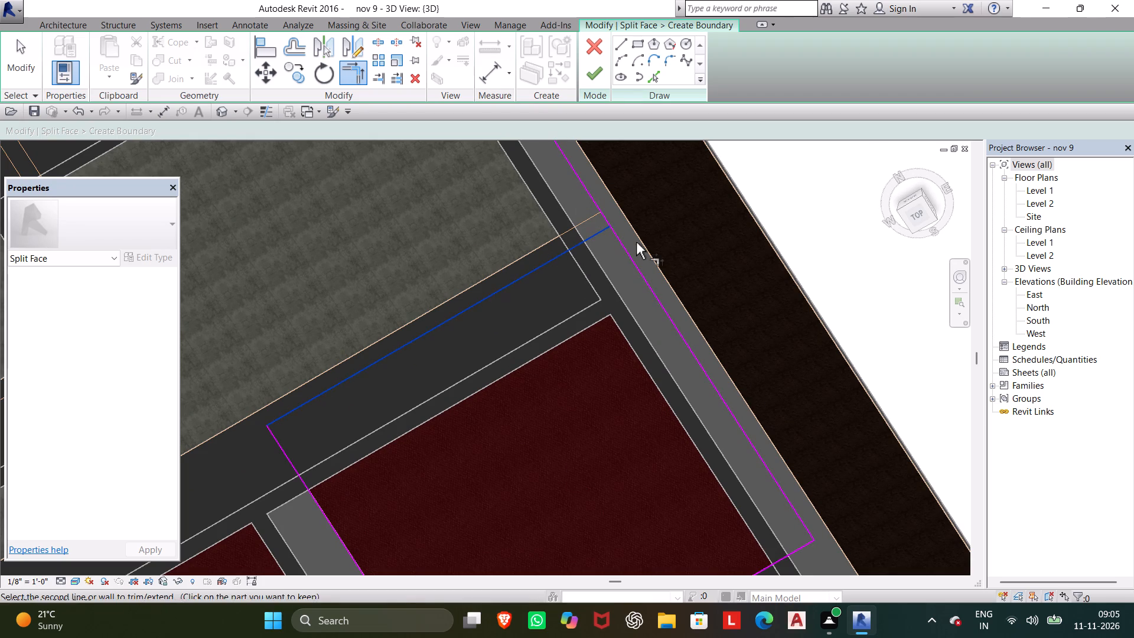
left_click(627, 249)
left_click(602, 75)
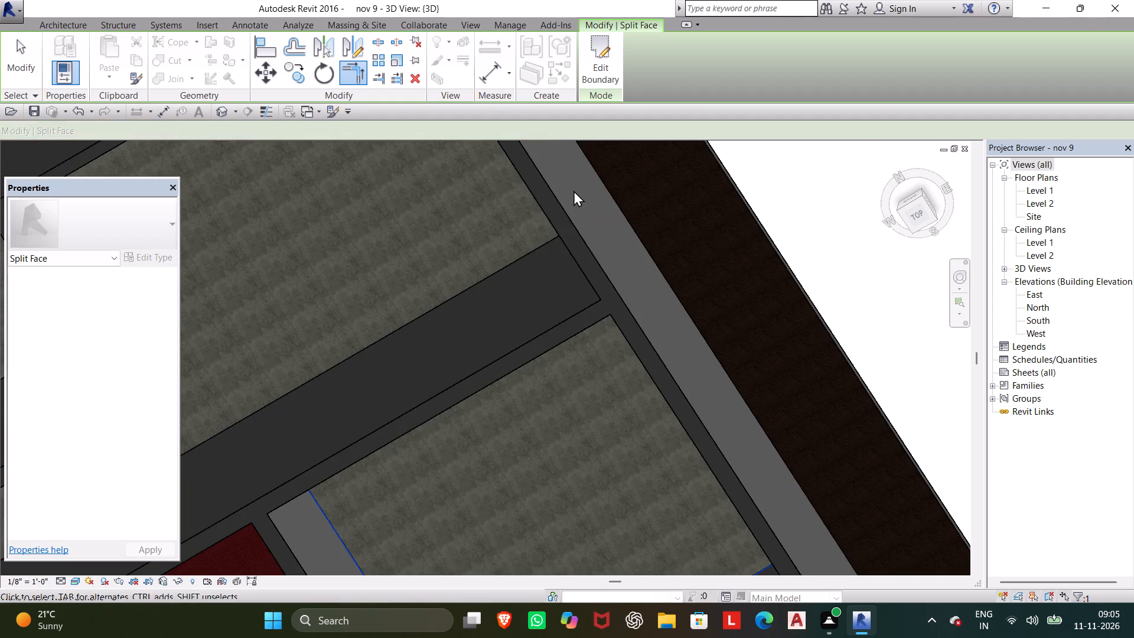
Examine the floor regions across the whole house to check which rooms still need splitting.
scroll(549, 315, "down", 5)
scroll(509, 392, "down", 2)
middle_click_drag(509, 392, 521, 376)
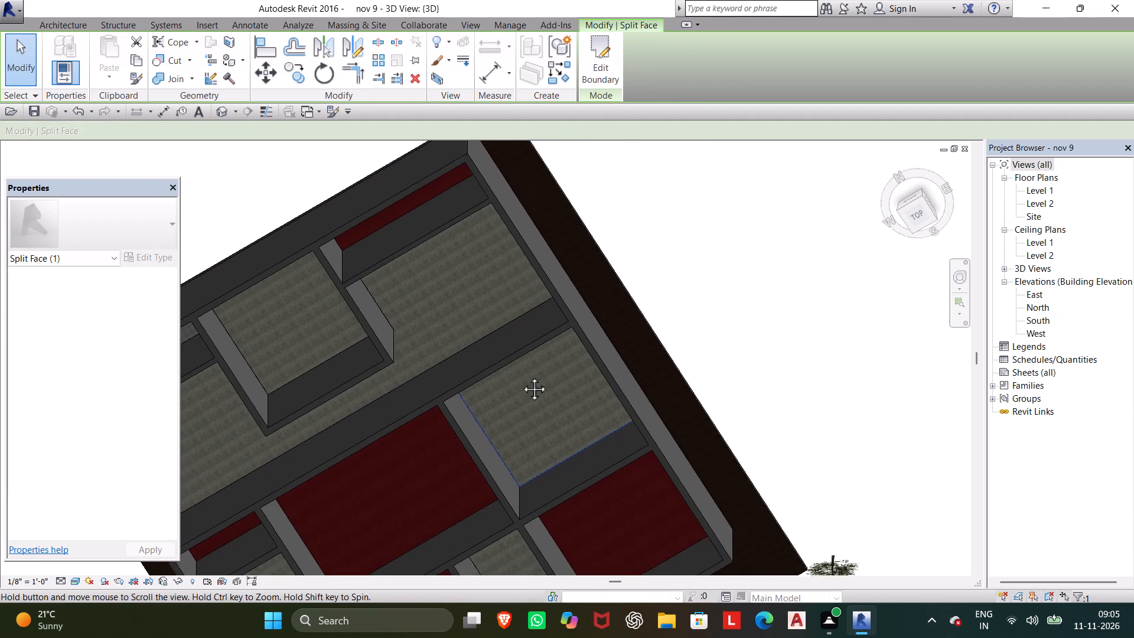
middle_click_drag(521, 376, 530, 282)
middle_click_drag(551, 358, 584, 282)
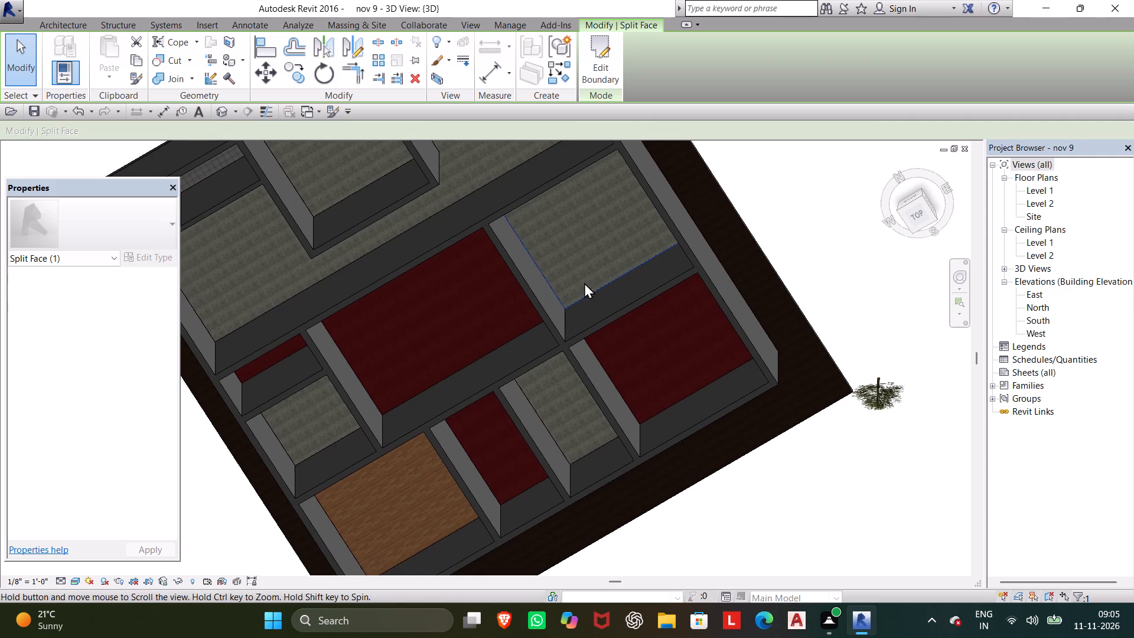
middle_click_drag(438, 317, 610, 475)
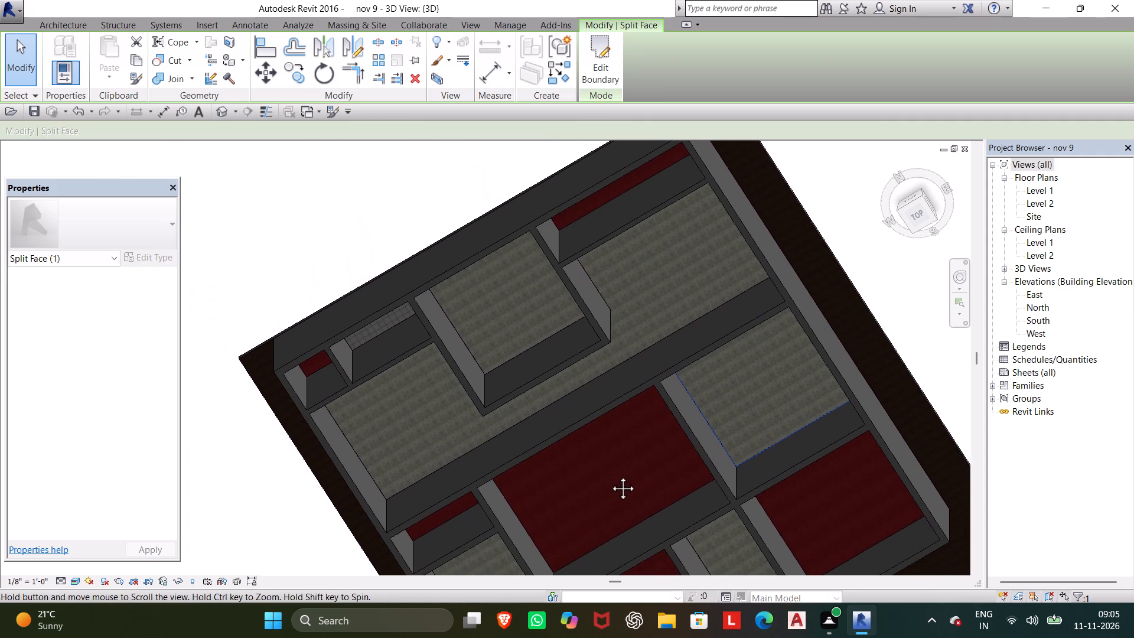
middle_click_drag(610, 475, 627, 382)
middle_click_drag(627, 364, 647, 237)
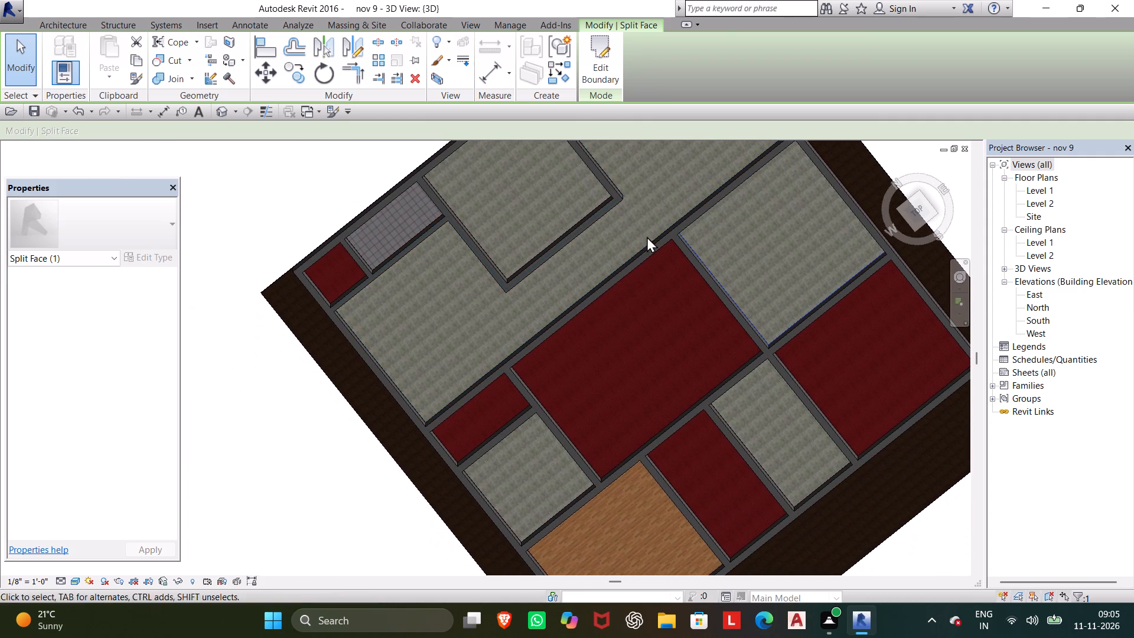
Start a Split Face on the floor and pick four wall edges around the small red room between the west outer wall and the large central room.
left_click(234, 44)
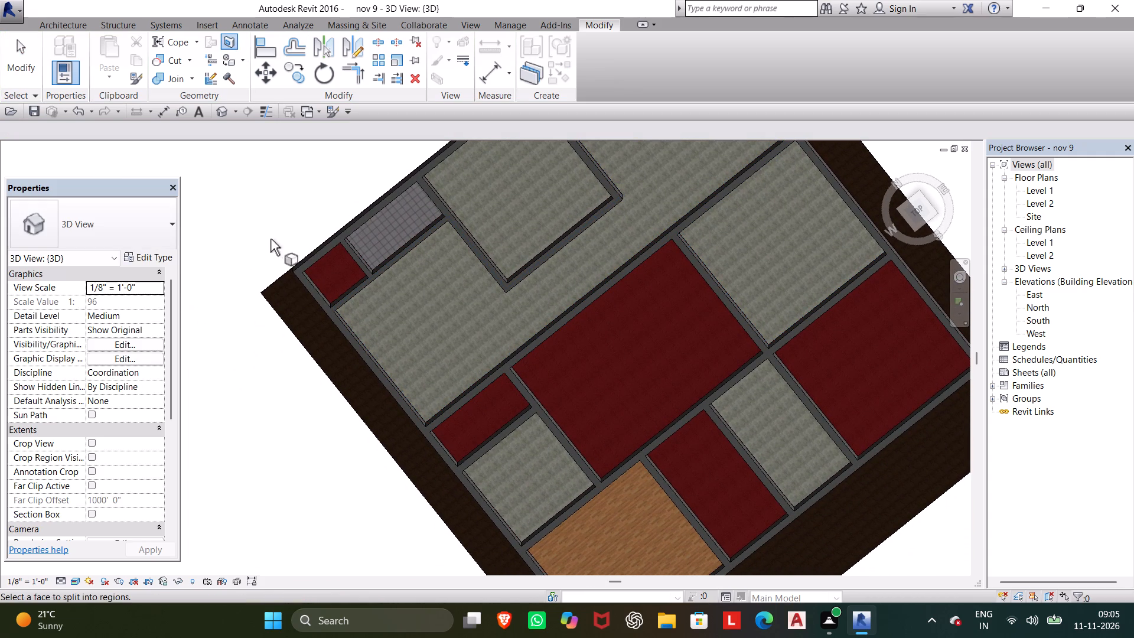
left_click(368, 433)
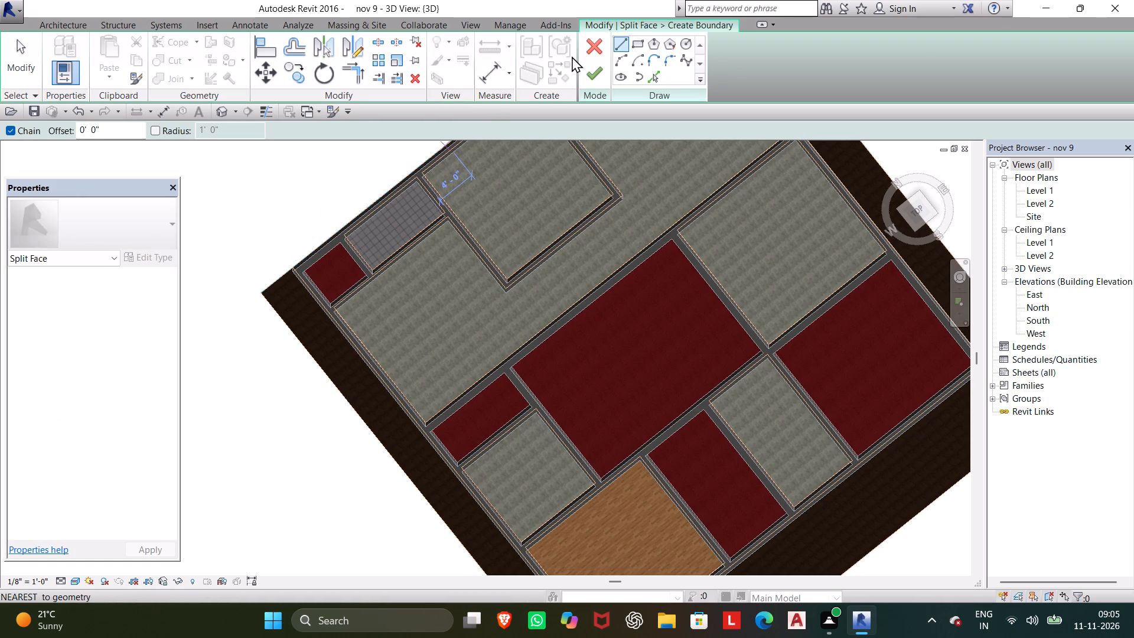
left_click(654, 86)
left_click(653, 83)
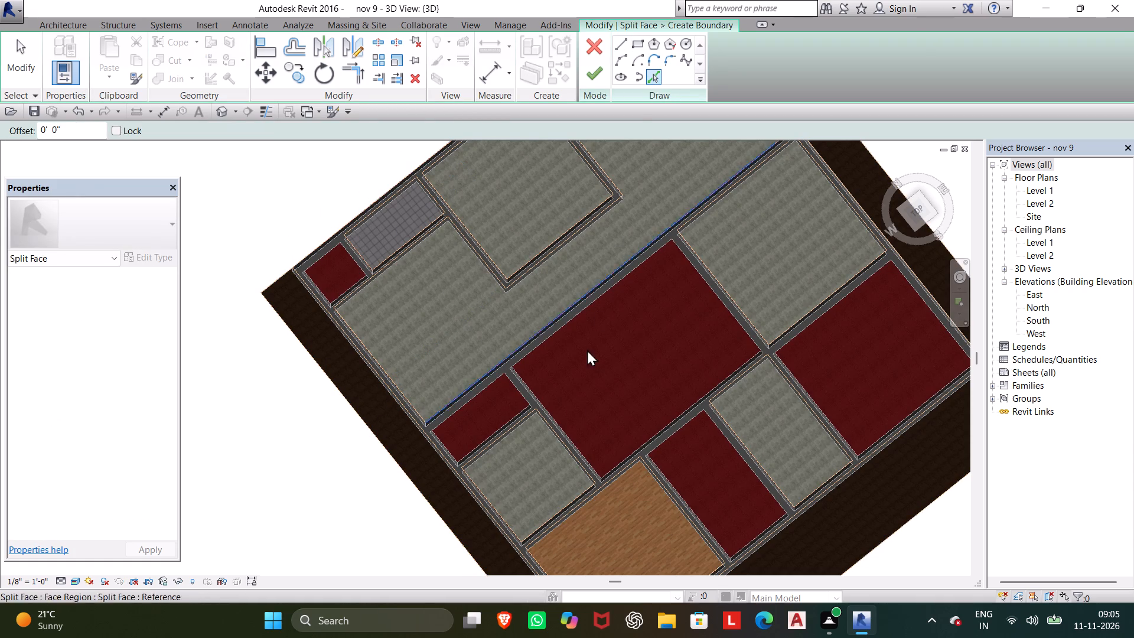
scroll(500, 413, "up", 6)
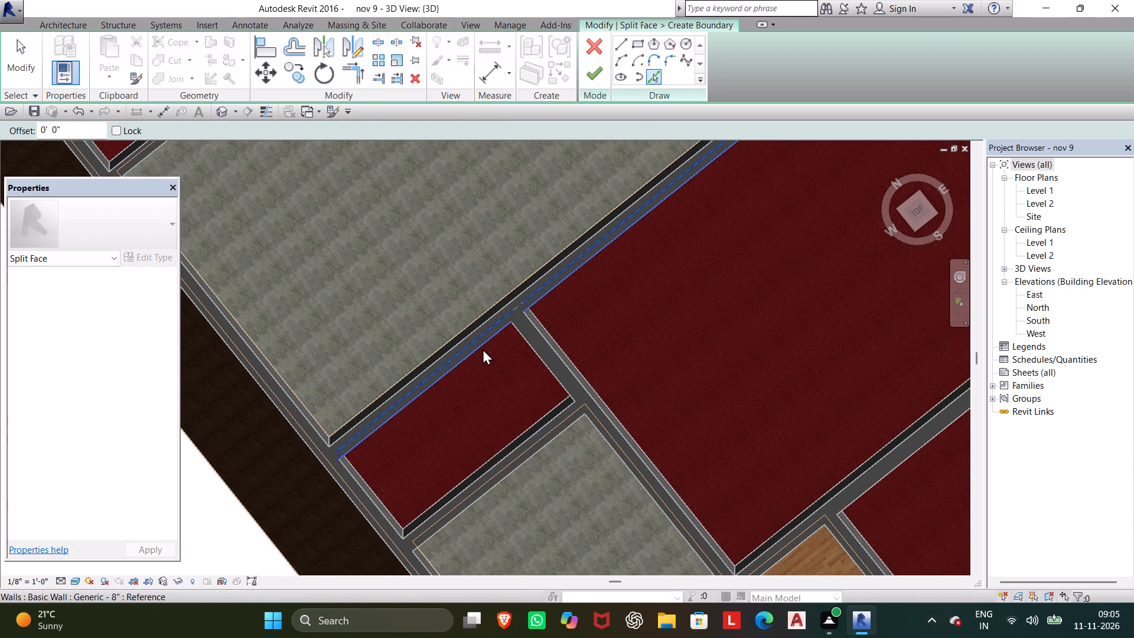
scroll(487, 373, "up", 1, "shift")
middle_click_drag(487, 373, 463, 302, "shift")
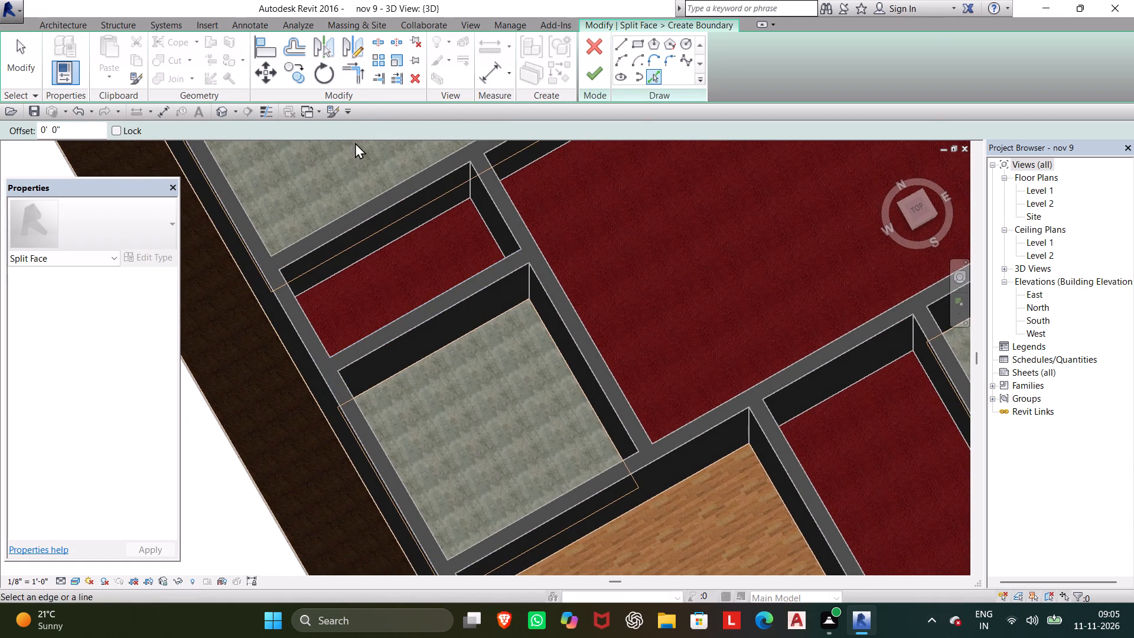
left_click(401, 235)
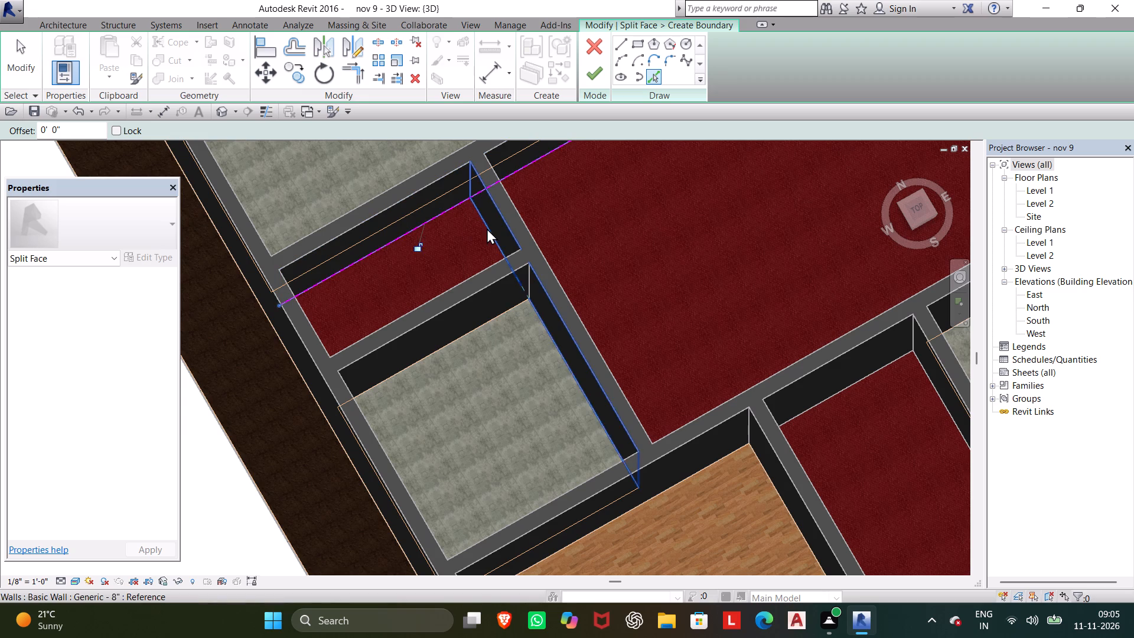
left_click(487, 228)
middle_click_drag(412, 240, 582, 285, "shift")
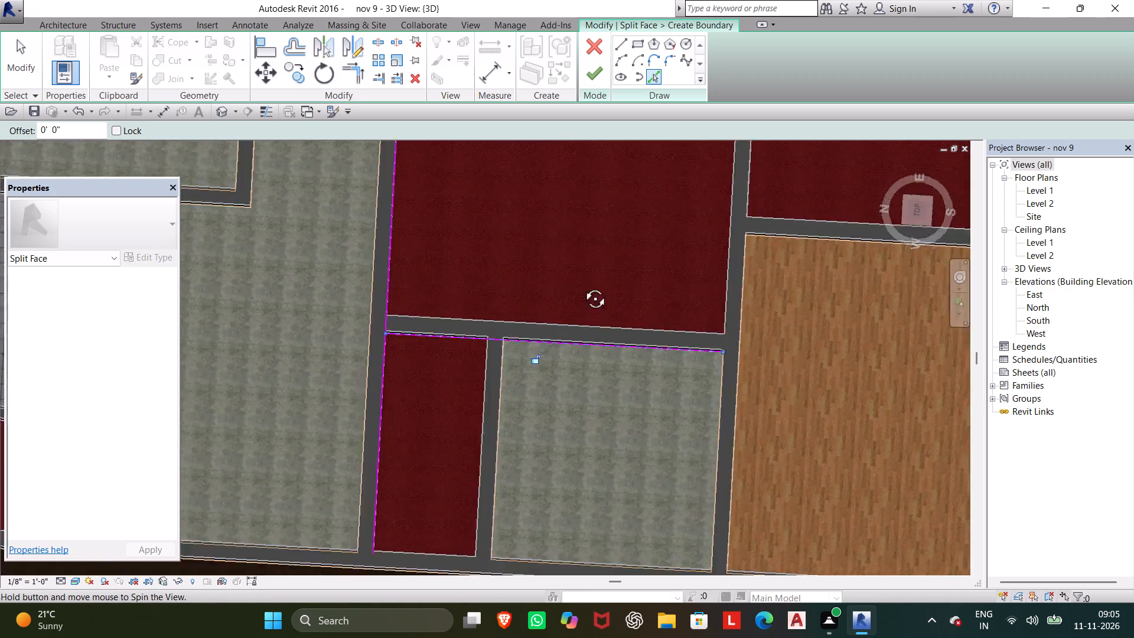
middle_click_drag(582, 285, 716, 181, "shift")
left_click(605, 435)
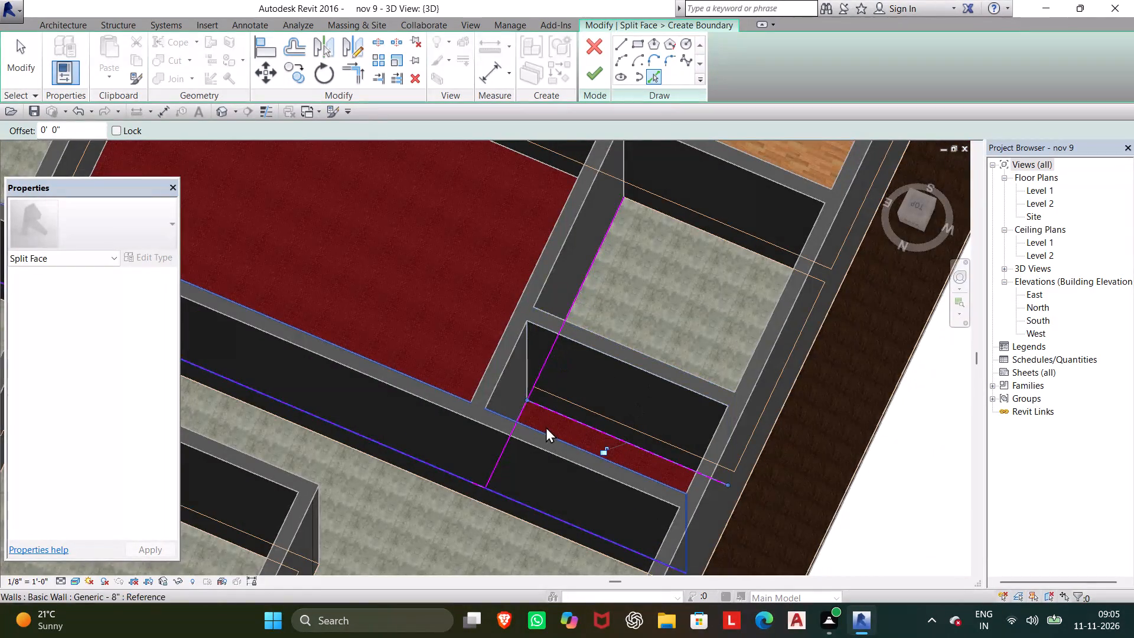
middle_click_drag(517, 392, 760, 435, "shift")
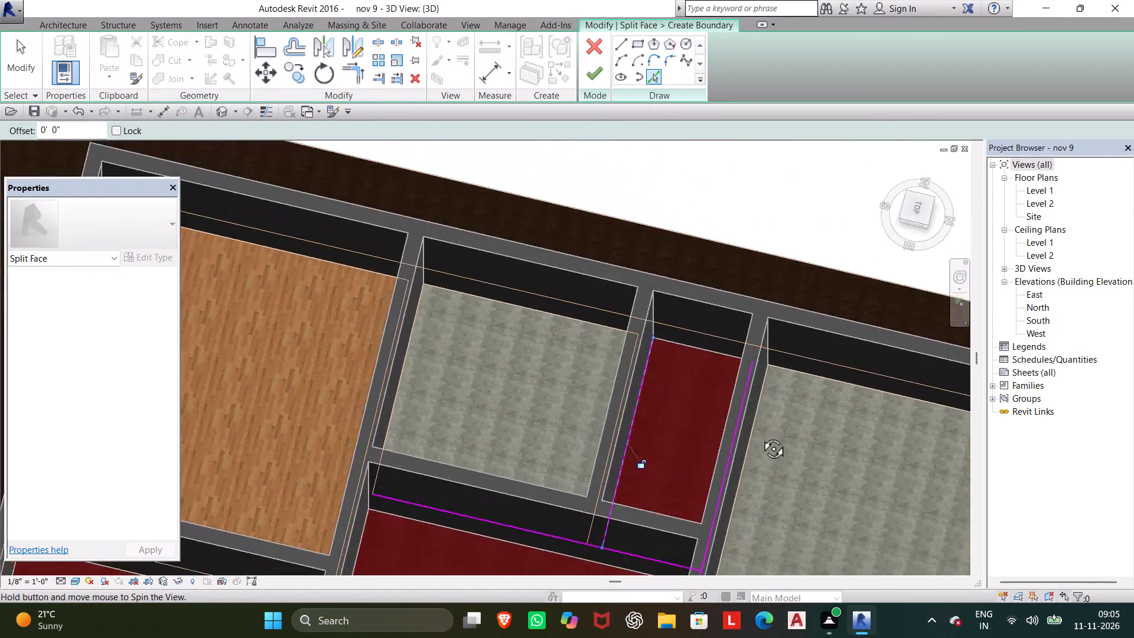
middle_click_drag(760, 435, 804, 387, "shift")
left_click(656, 338)
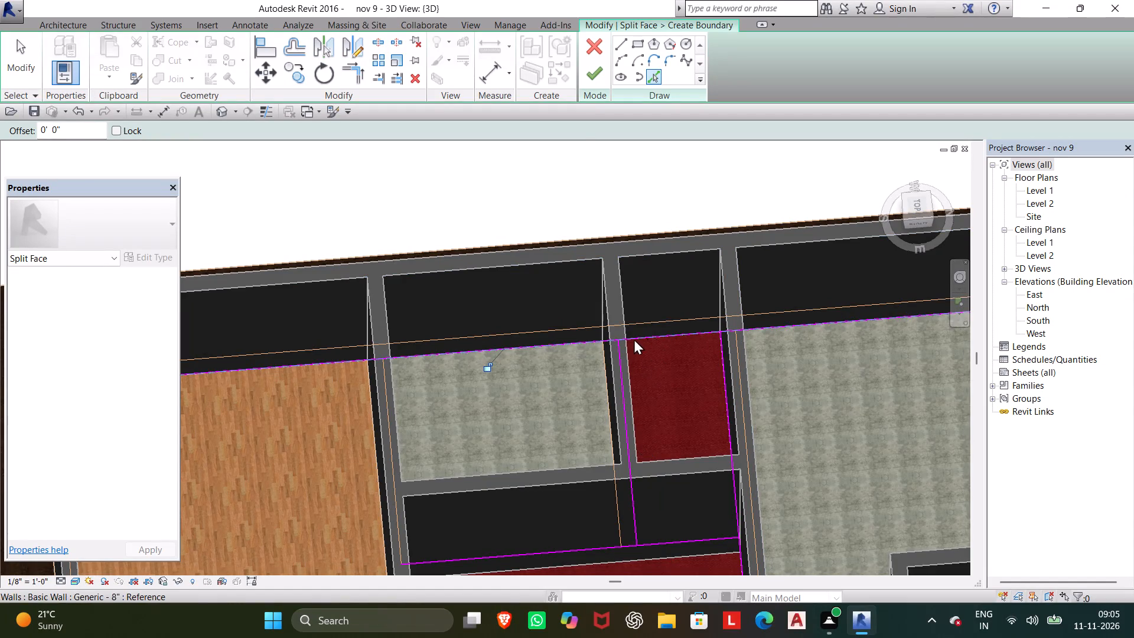
Trim the four boundary lines around the small red room by the west outer wall into a closed rectangle and finish the split.
left_click(362, 76)
left_click(618, 381)
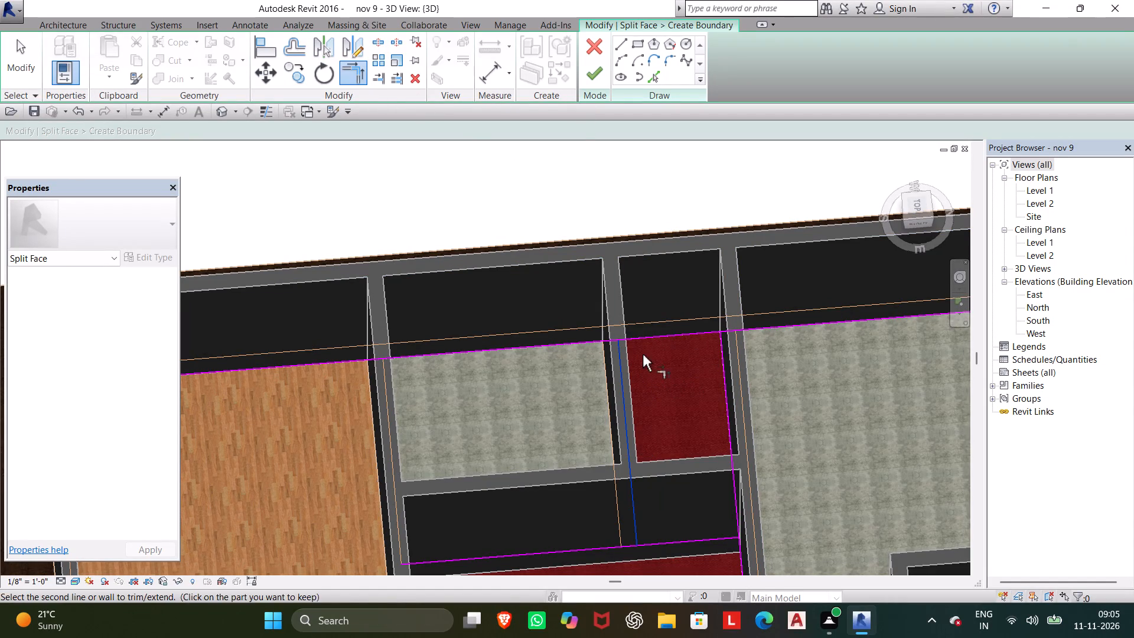
left_click(656, 333)
middle_click_drag(579, 365, 595, 365, "shift")
left_click(674, 325)
left_click(709, 359)
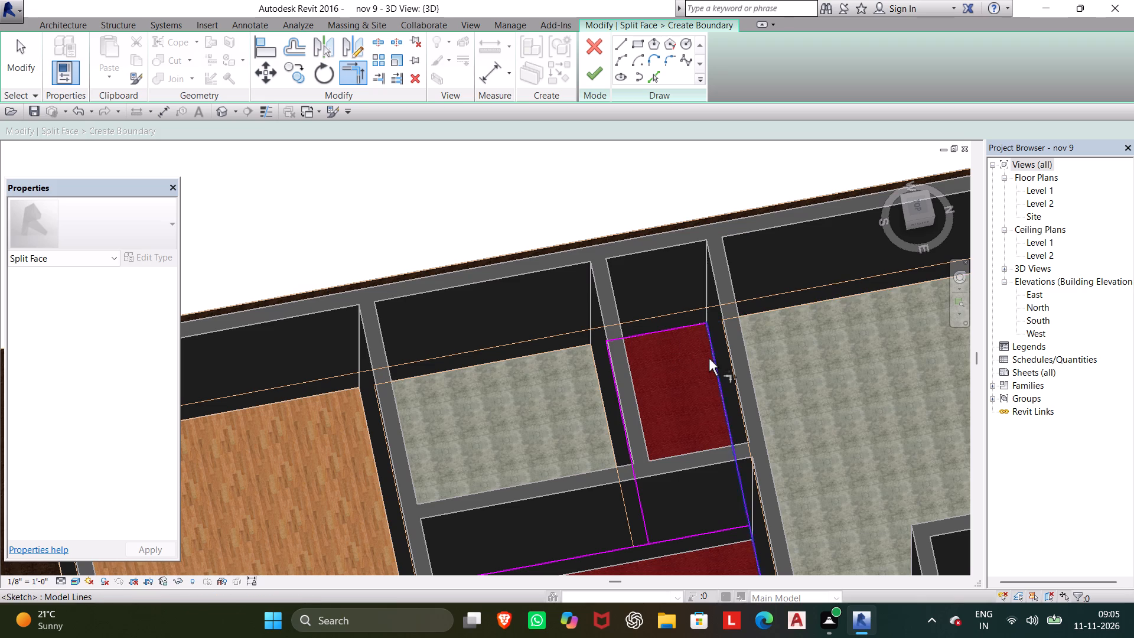
left_click(639, 517)
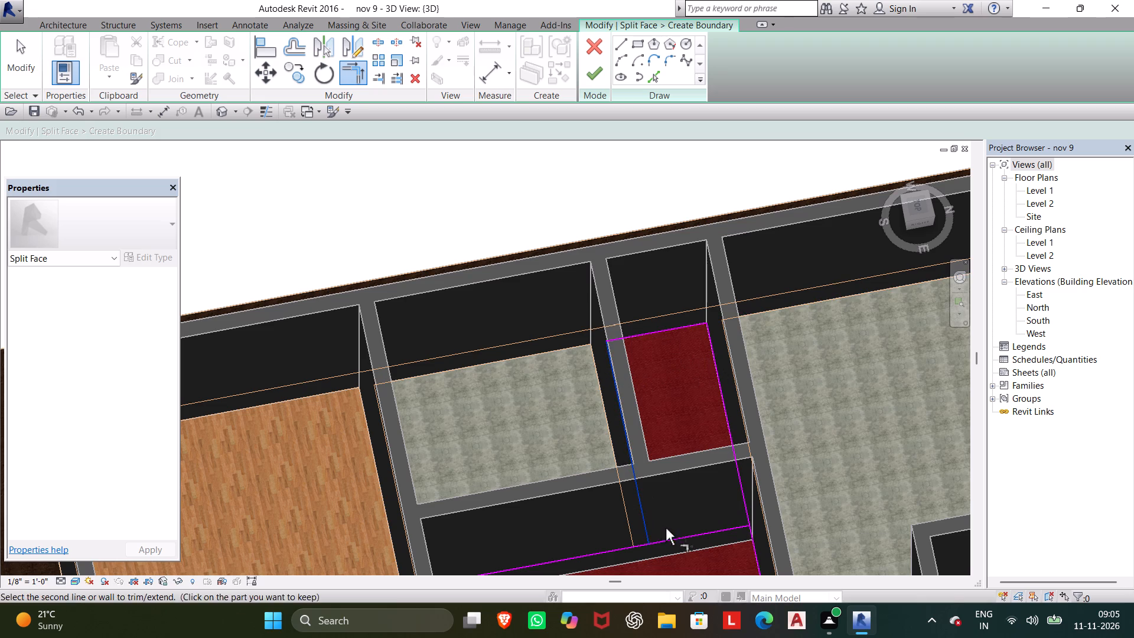
left_click(672, 536)
left_click(702, 529)
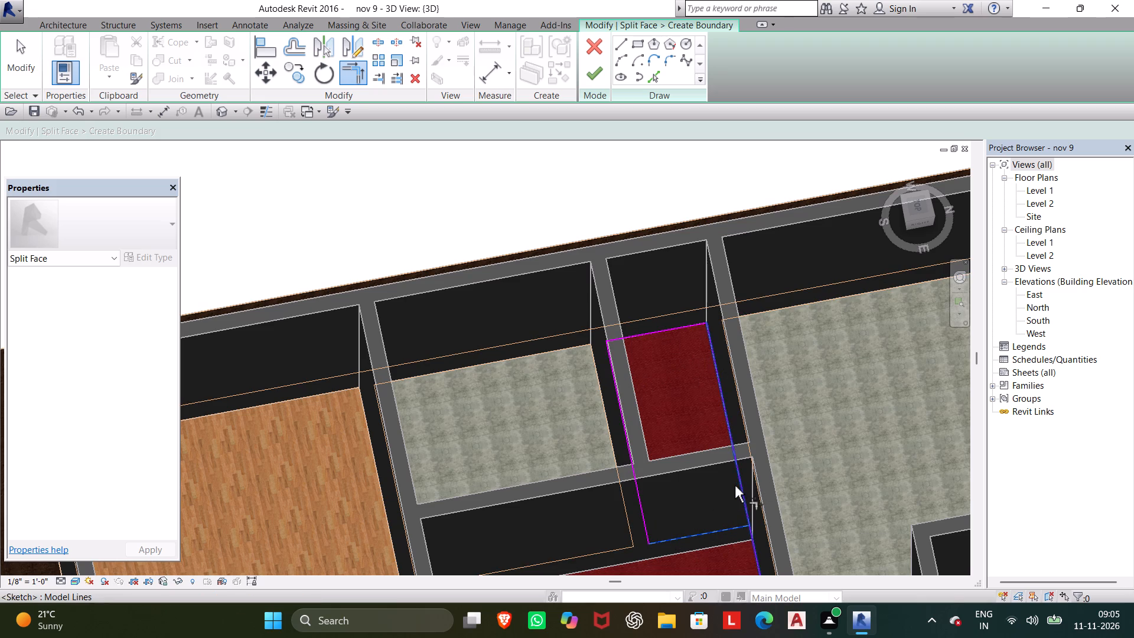
left_click(735, 486)
left_click(602, 74)
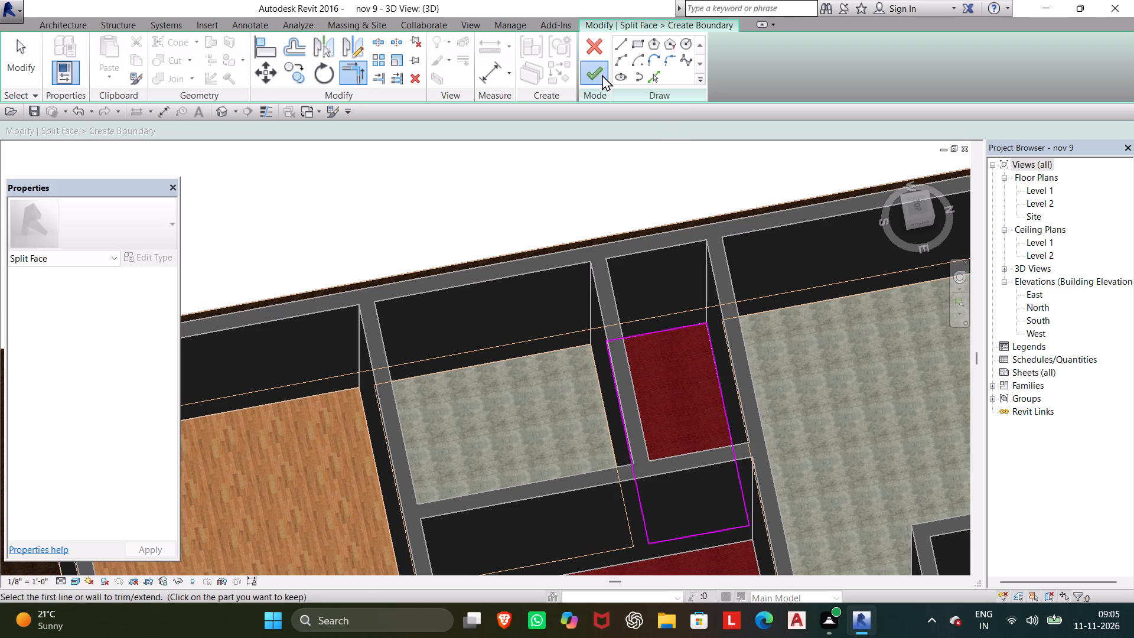
Examine the floor regions and the grey tile finish in the small room along the north outer wall, and dismiss the Autodesk notice.
scroll(579, 245, "down", 6)
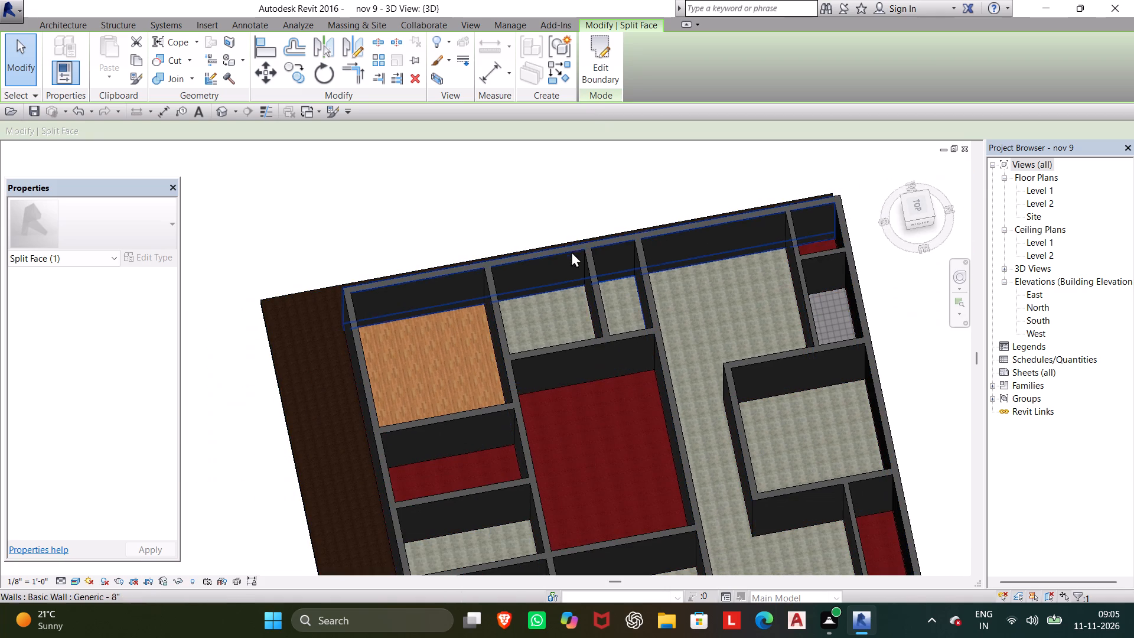
middle_click_drag(552, 429, 506, 406)
scroll(504, 322, "down", 1)
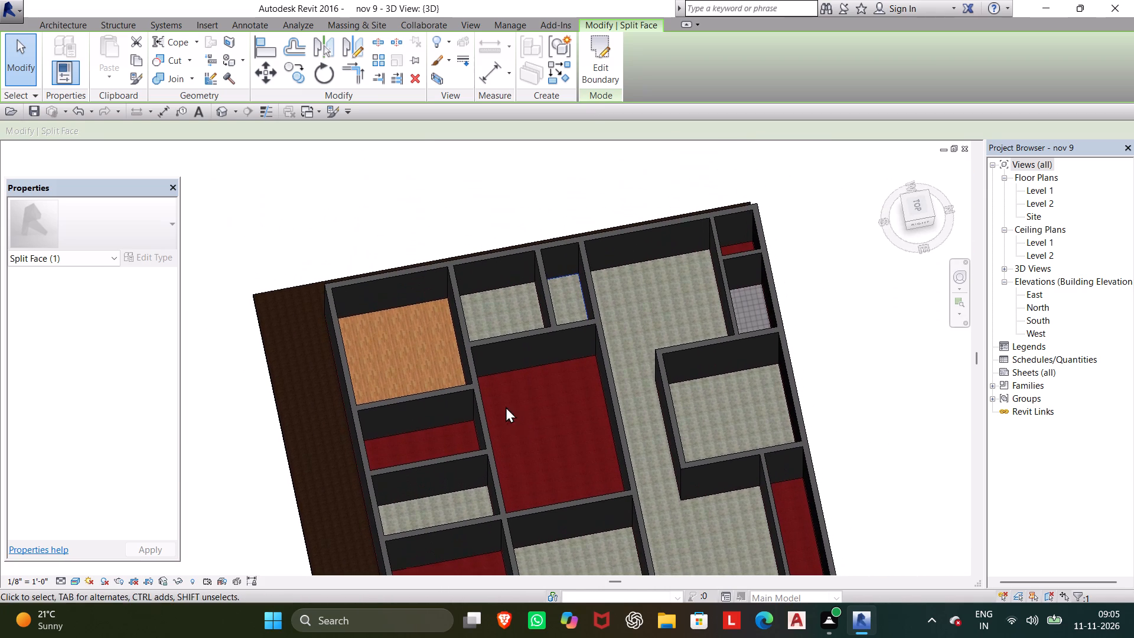
middle_click_drag(506, 406, 507, 406)
scroll(758, 288, "up", 6)
scroll(708, 328, "up", 4)
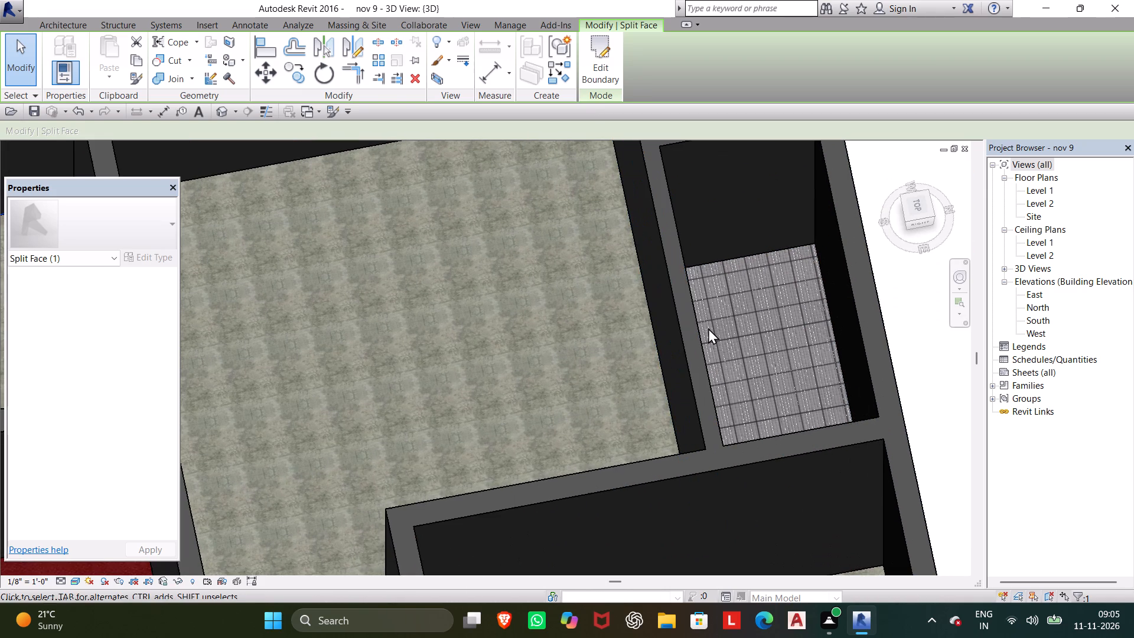
scroll(763, 313, "up", 19)
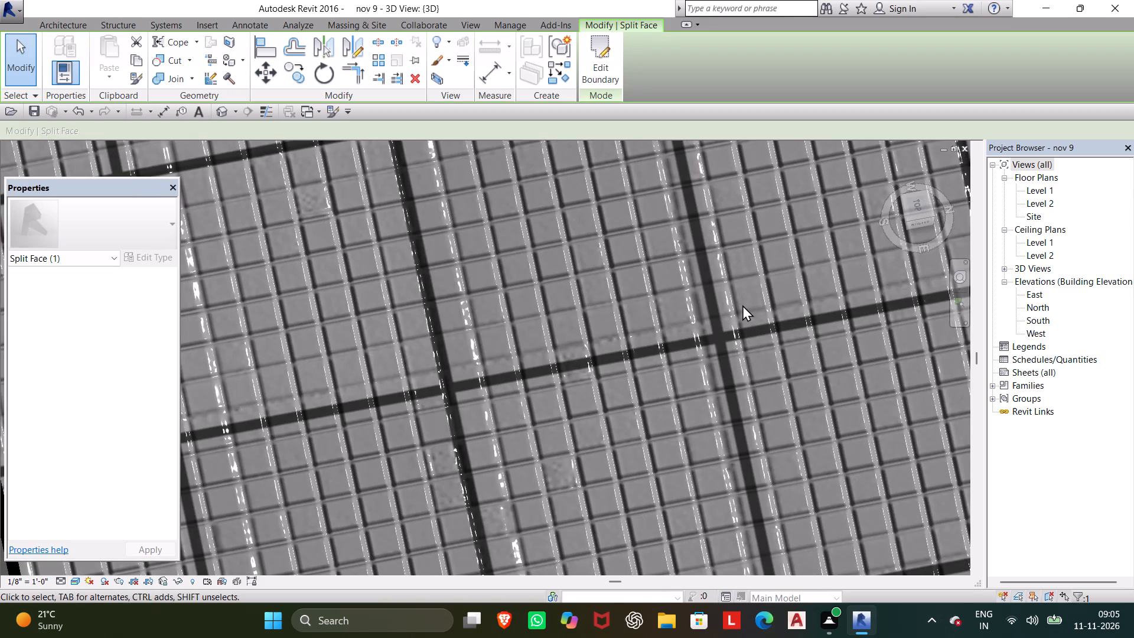
scroll(742, 305, "down", 19)
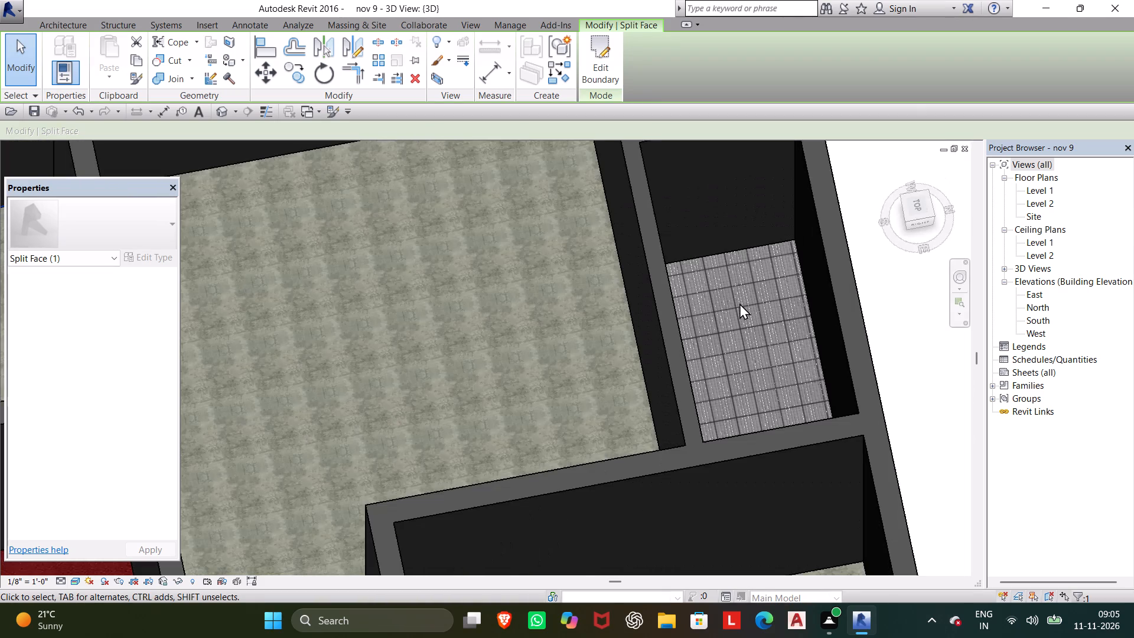
scroll(367, 255, "down", 4)
middle_click_drag(353, 275, 347, 278)
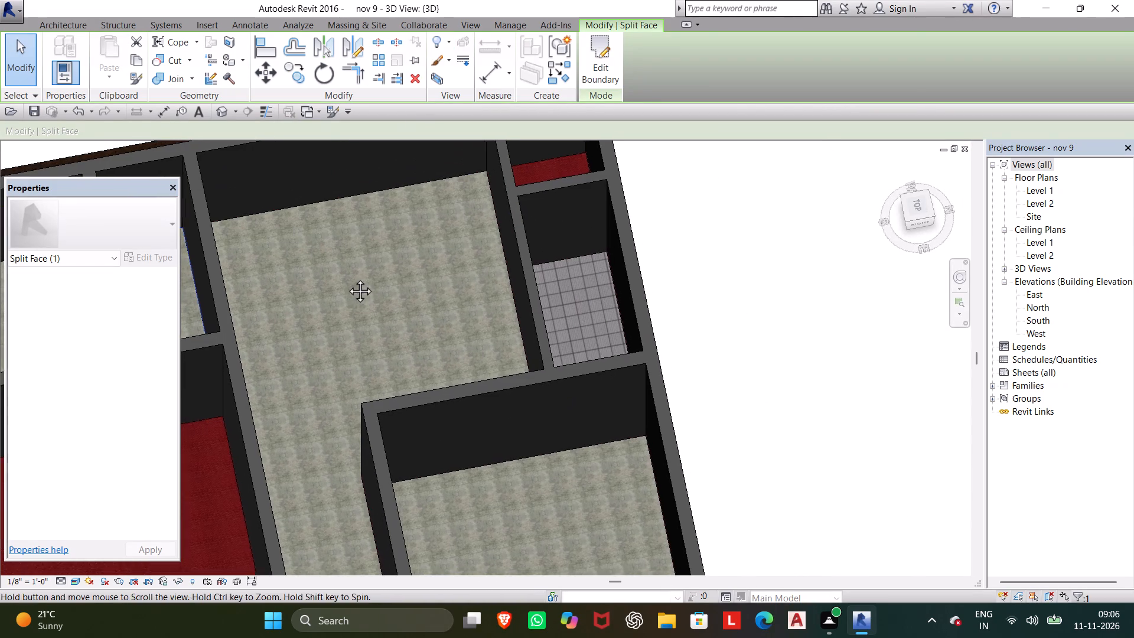
middle_click_drag(347, 278, 346, 282)
left_click(580, 295)
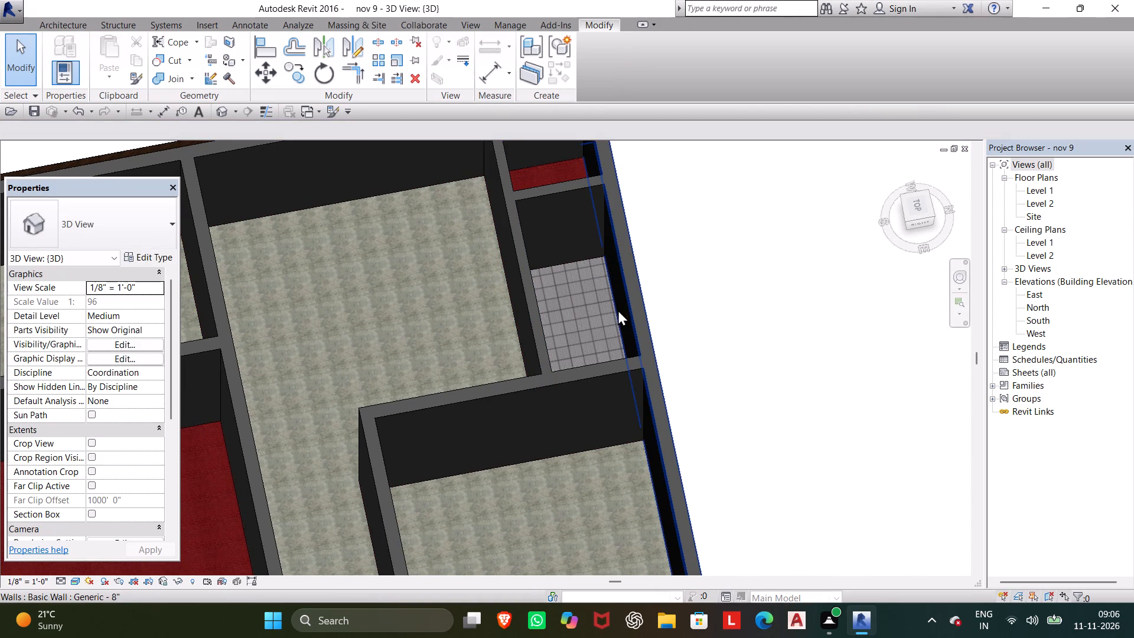
scroll(608, 310, "up", 5)
middle_click_drag(612, 312, 591, 314, "shift")
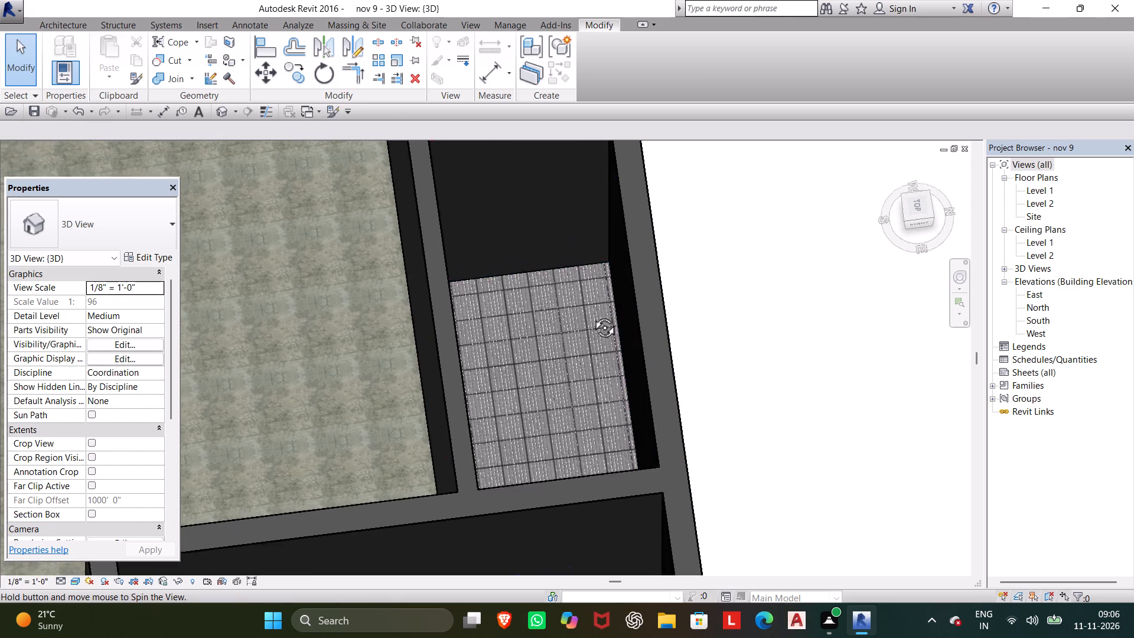
middle_click_drag(591, 314, 530, 310, "shift")
scroll(530, 306, "down", 1)
middle_click_drag(537, 253, 638, 0)
scroll(781, 333, "down", 1, "shift")
middle_click_drag(748, 325, 739, 266, "shift")
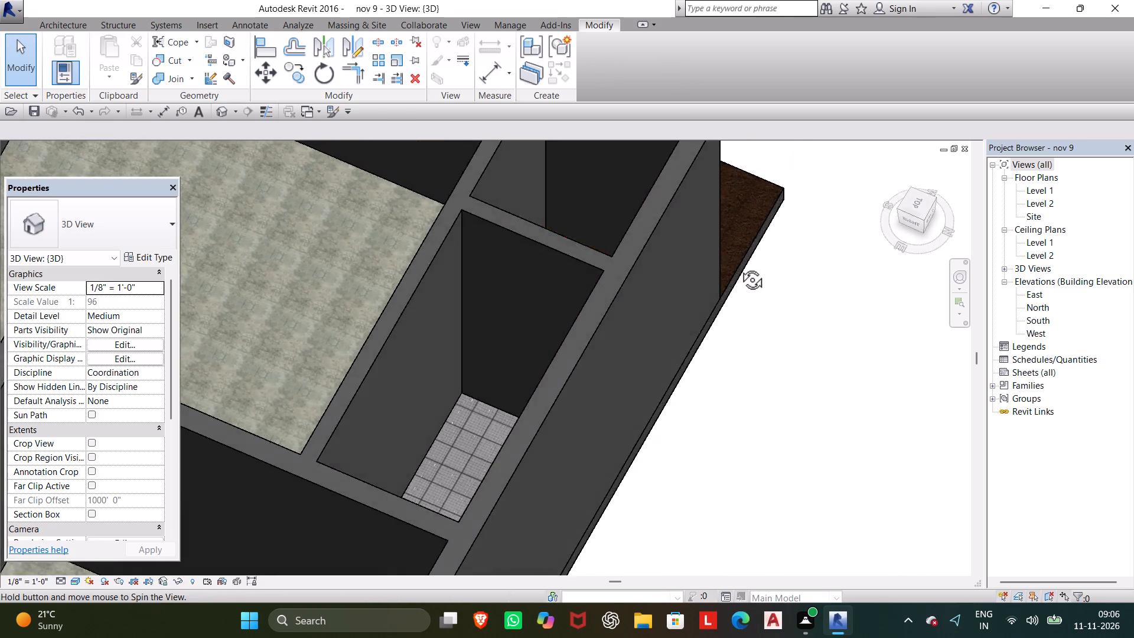
middle_click_drag(739, 266, 736, 231, "shift")
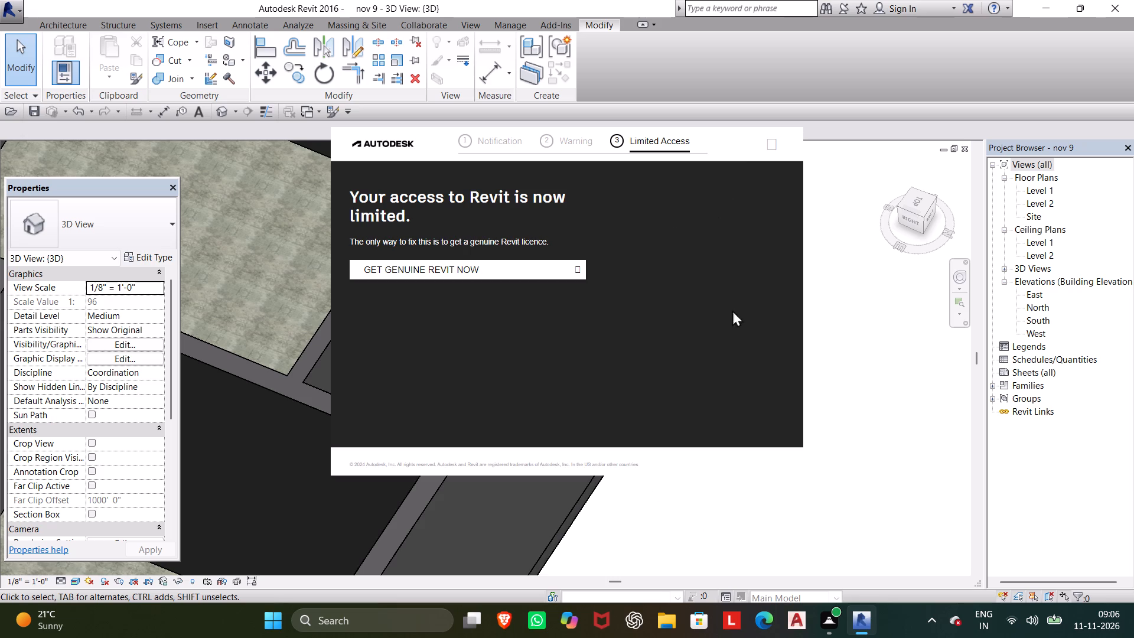
left_click(774, 145)
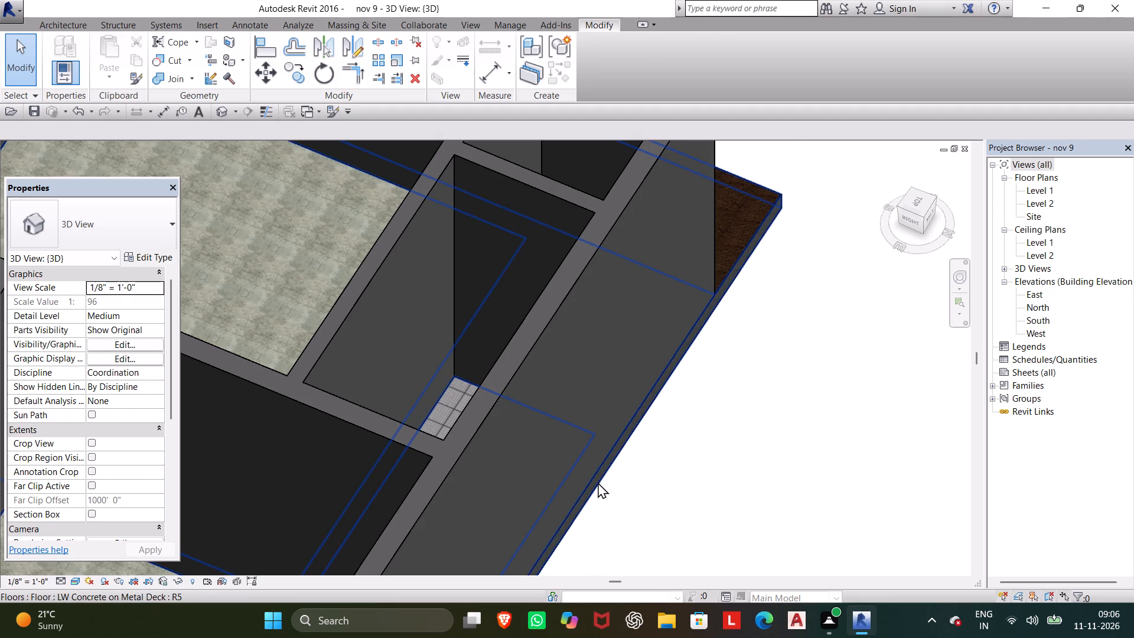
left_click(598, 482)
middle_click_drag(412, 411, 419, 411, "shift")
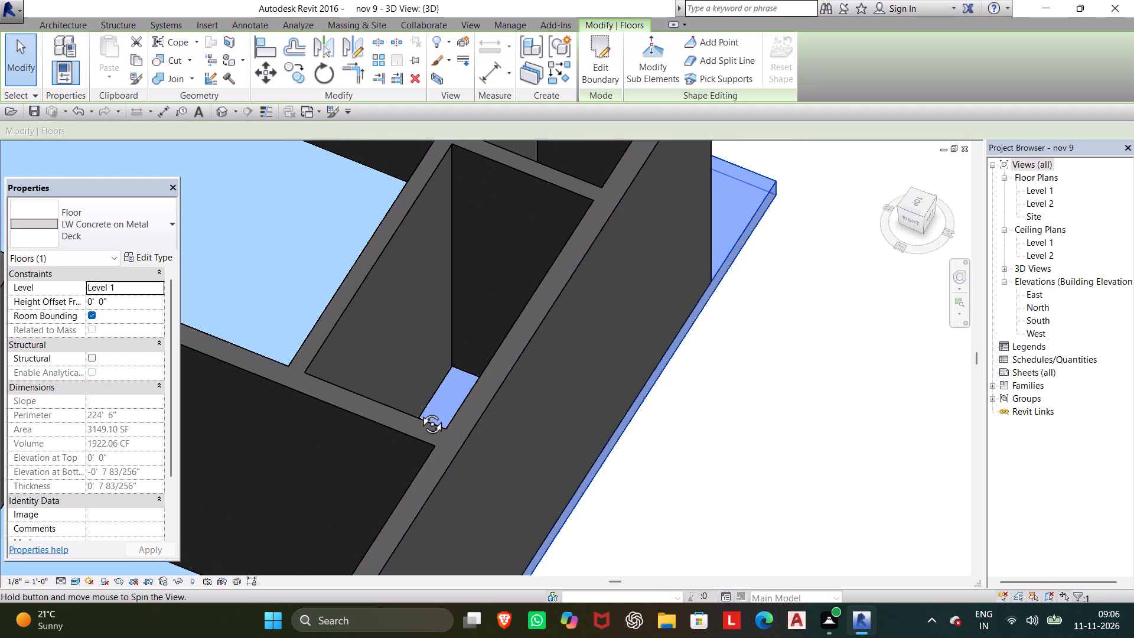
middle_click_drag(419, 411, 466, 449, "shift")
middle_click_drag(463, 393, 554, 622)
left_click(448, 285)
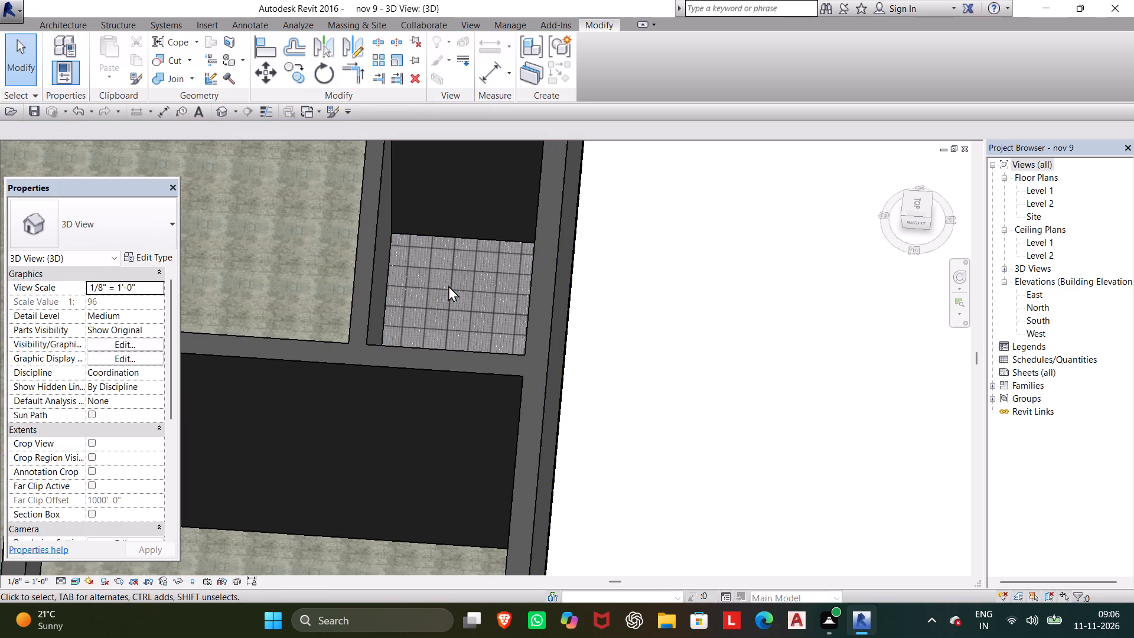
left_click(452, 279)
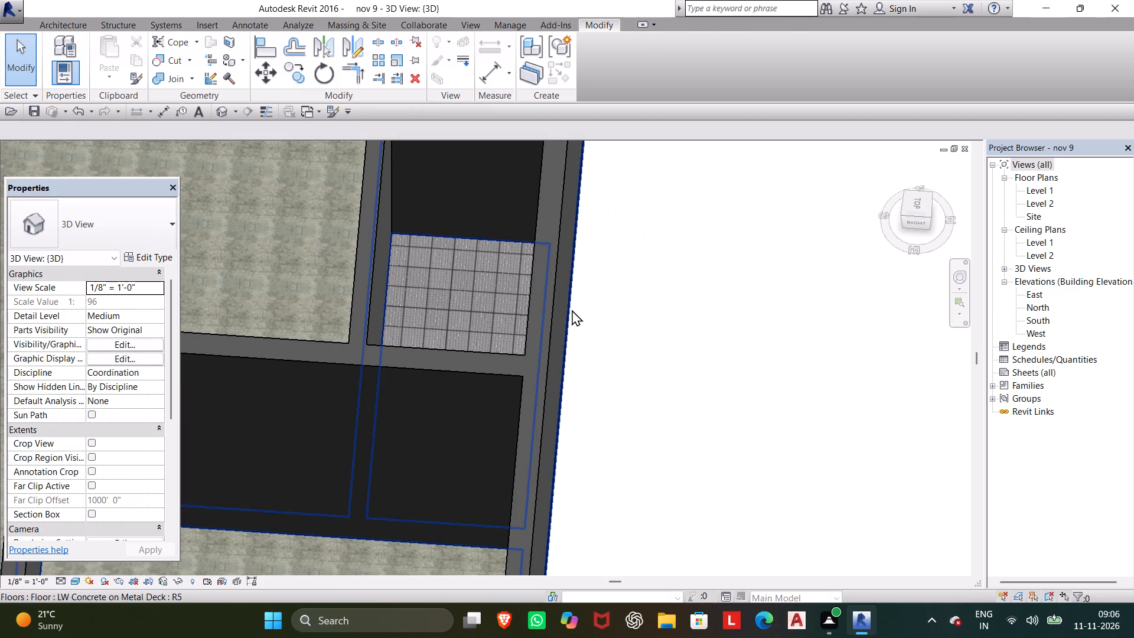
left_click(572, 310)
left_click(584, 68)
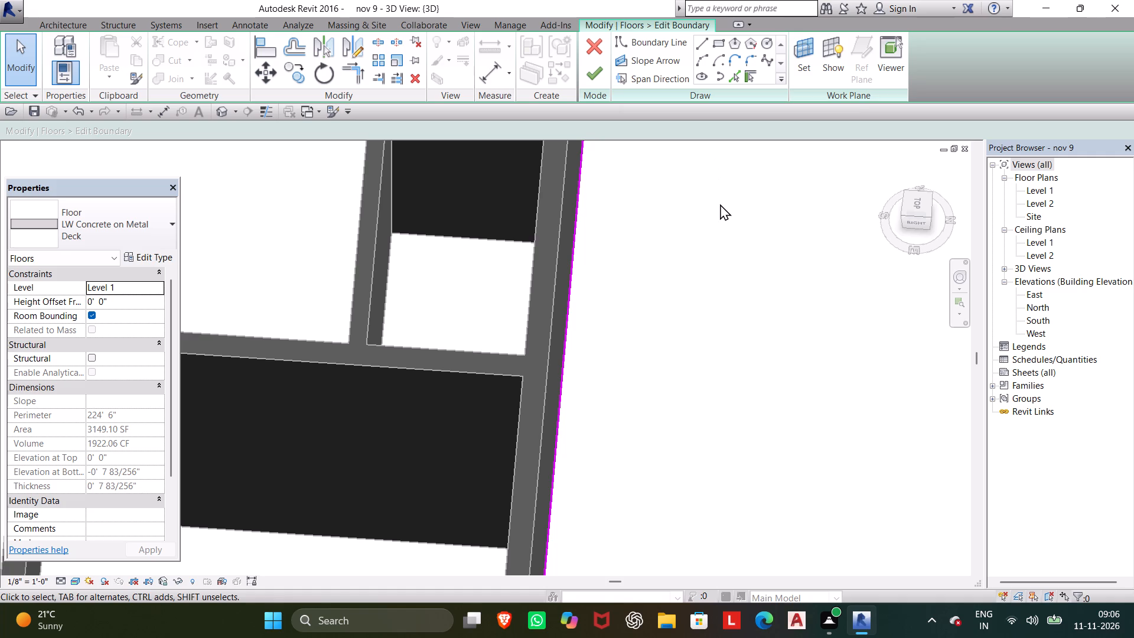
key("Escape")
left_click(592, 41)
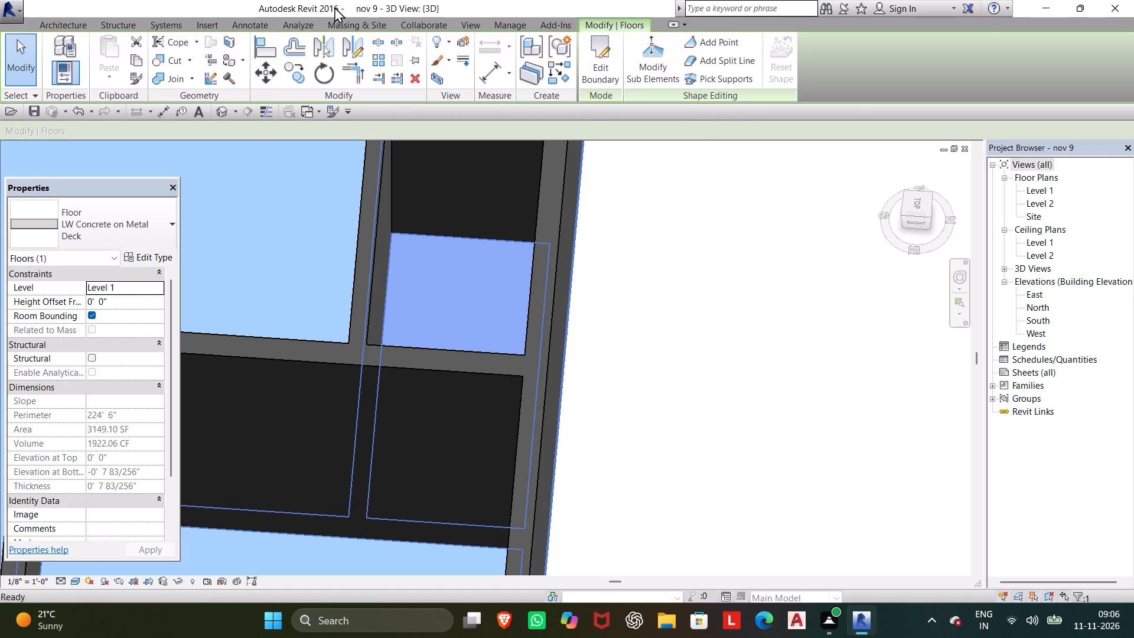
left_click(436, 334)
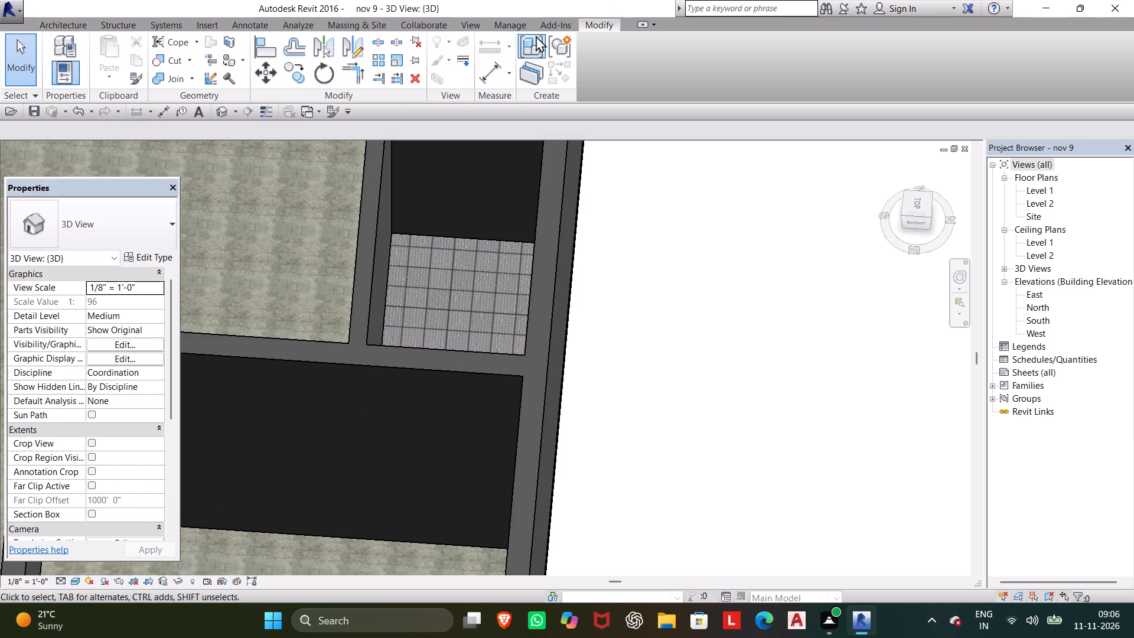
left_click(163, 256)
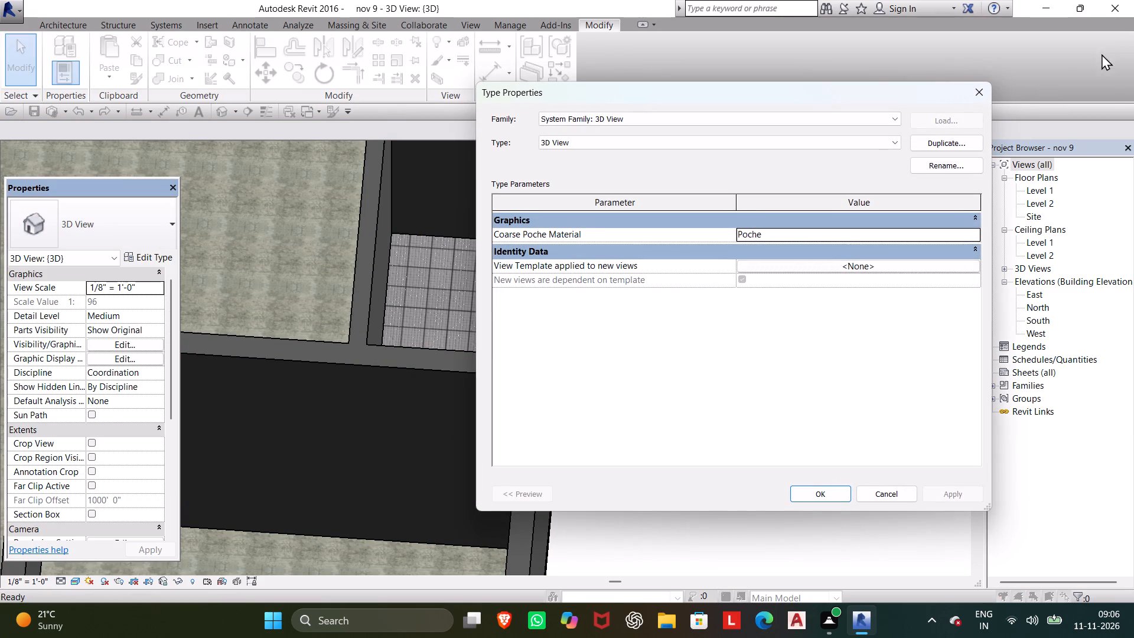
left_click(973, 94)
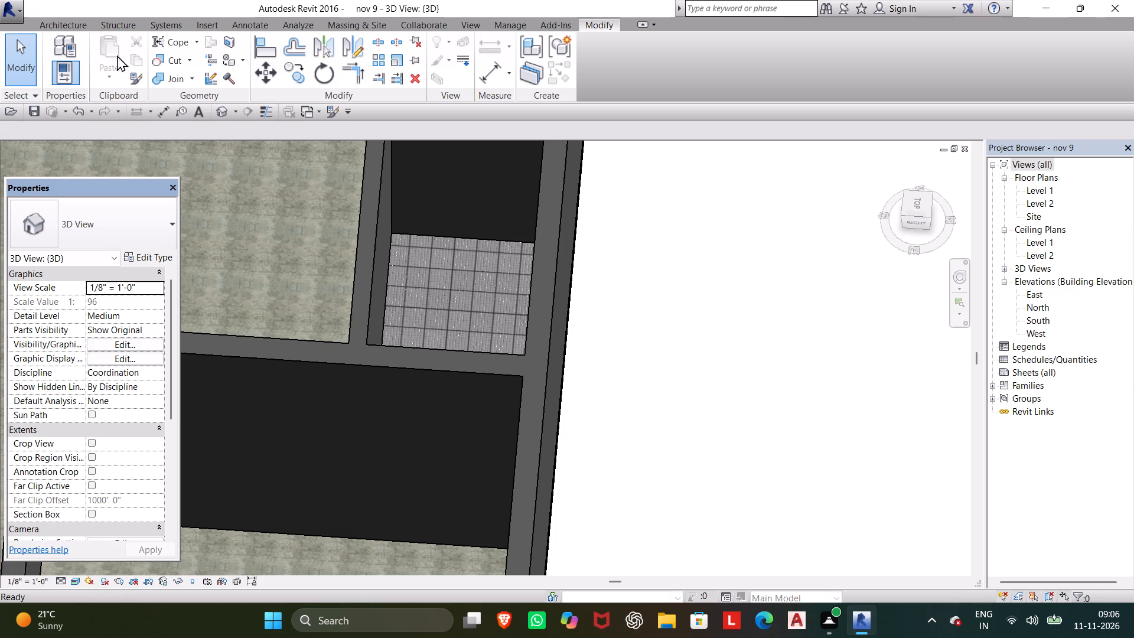
Open the tile texture of the project material "tlis for out side" in the Texture Editor.
left_click(496, 27)
left_click(51, 48)
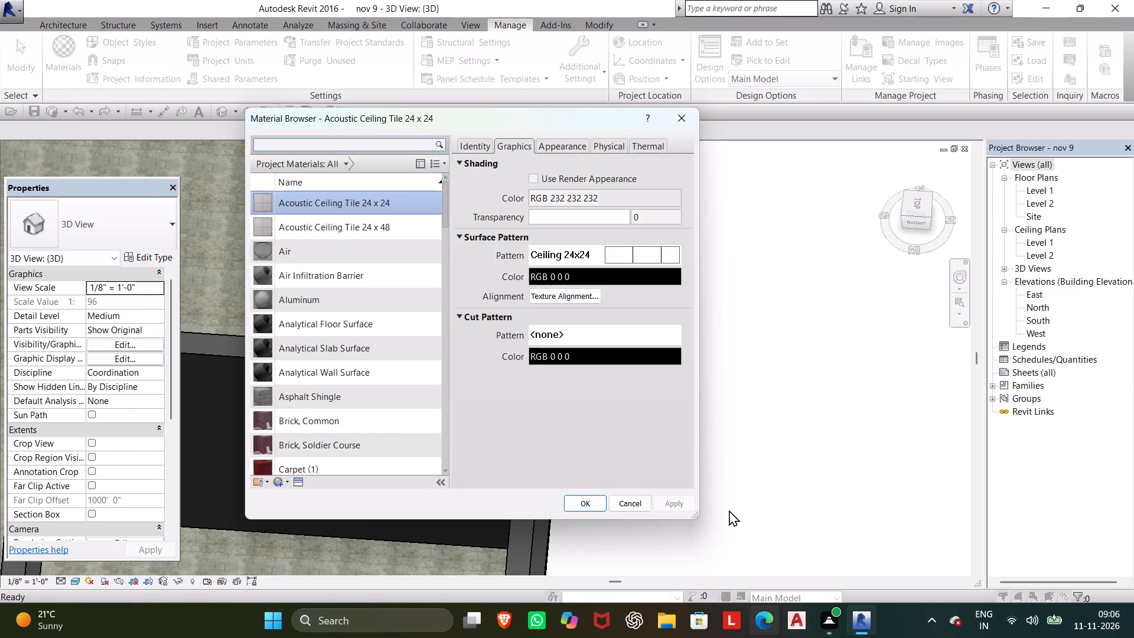
scroll(281, 263, "down", 2)
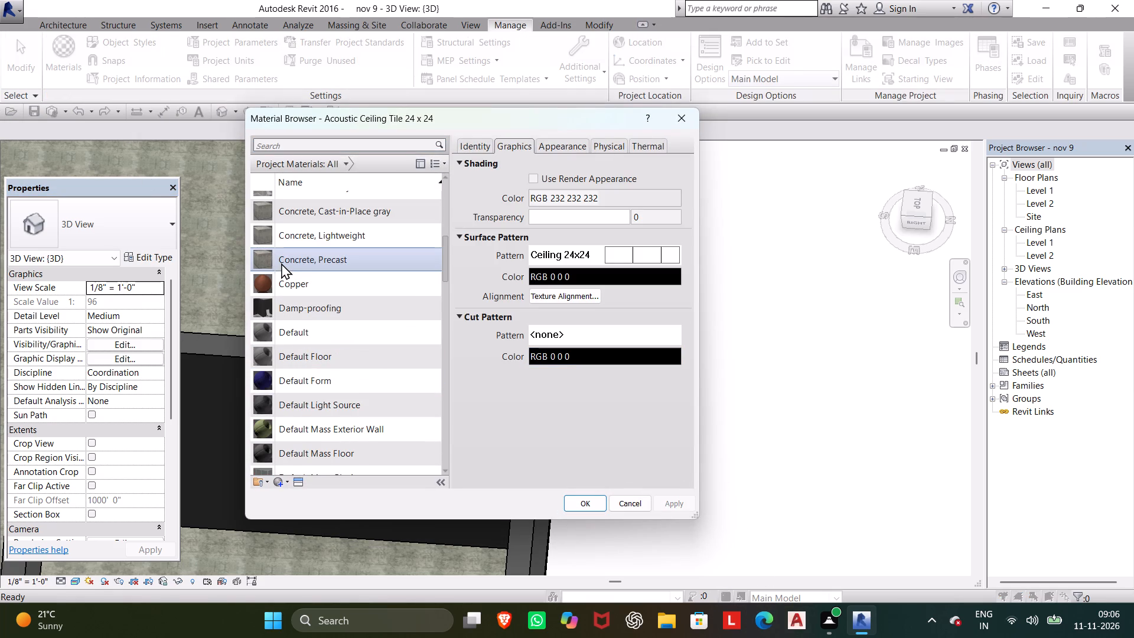
scroll(289, 239, "down", 1)
scroll(288, 288, "down", 3)
scroll(281, 346, "down", 2)
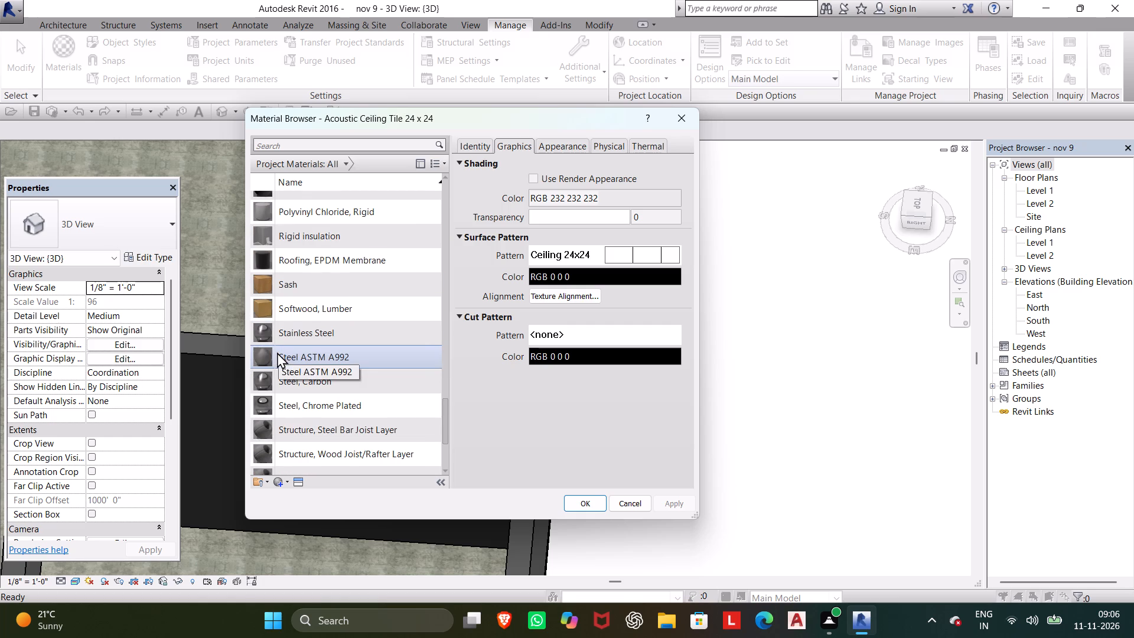
scroll(277, 352, "down", 3)
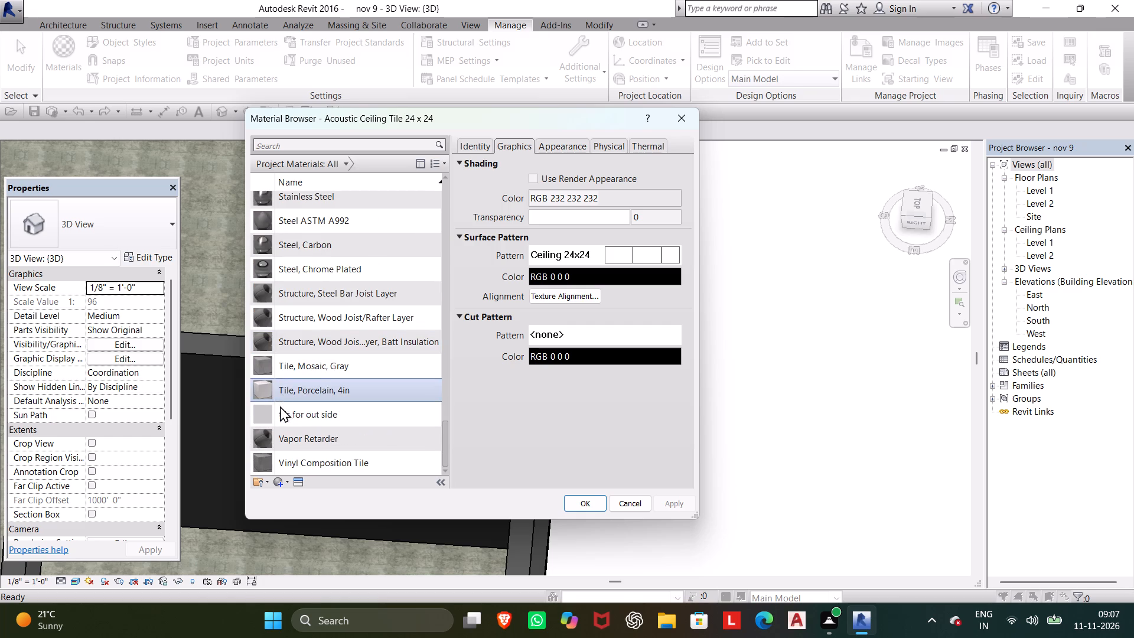
left_click(280, 411)
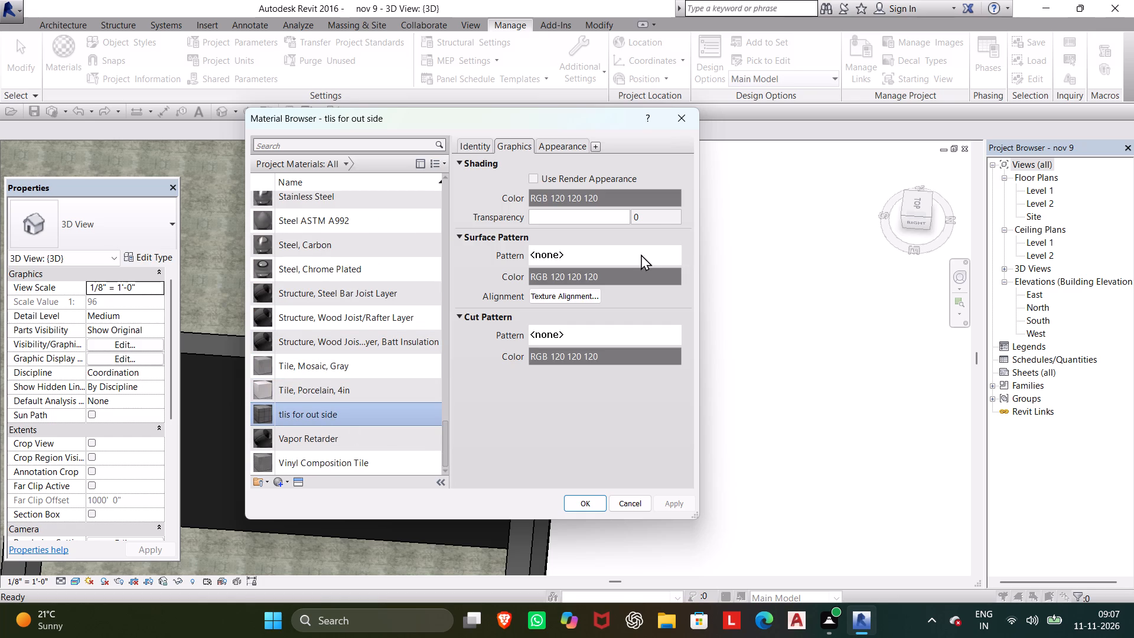
left_click(565, 140)
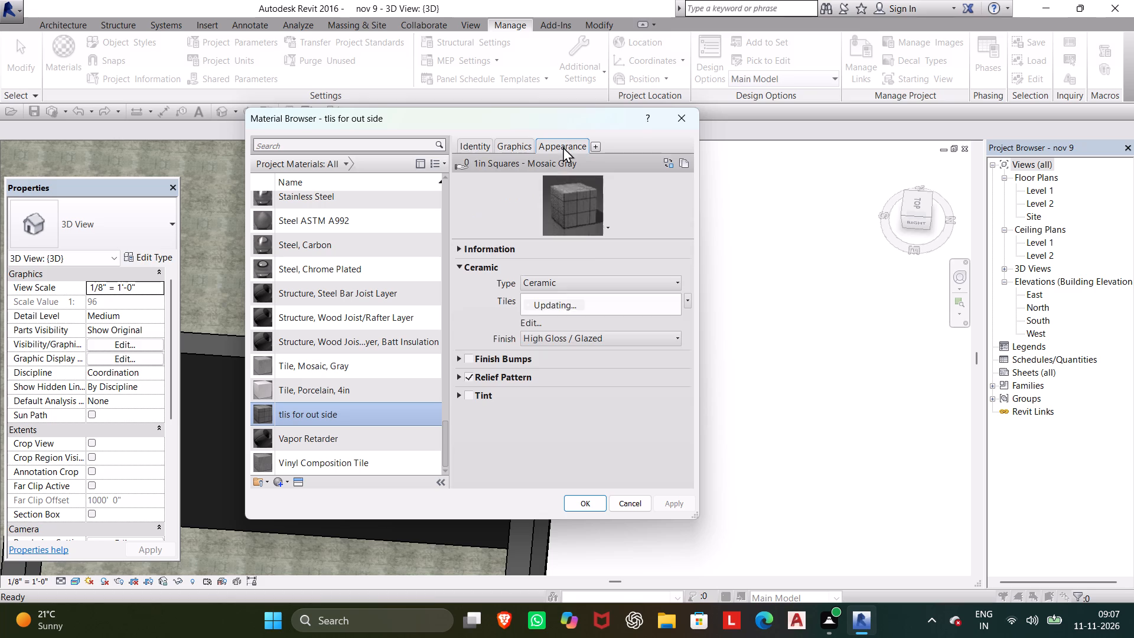
left_click(686, 296)
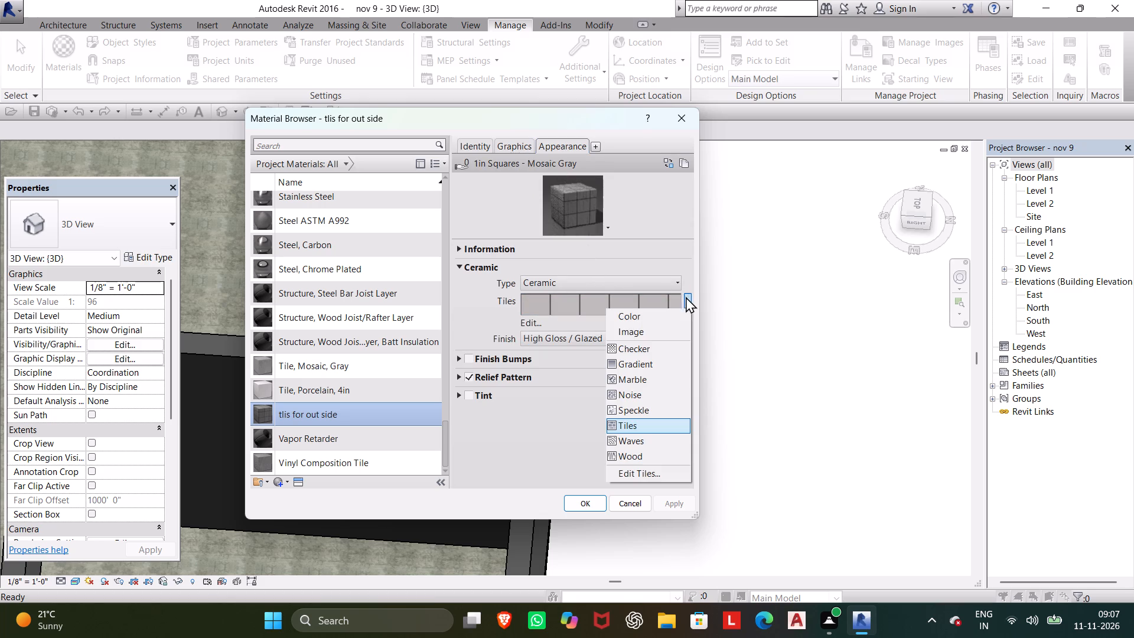
left_click(662, 292)
left_click(645, 299)
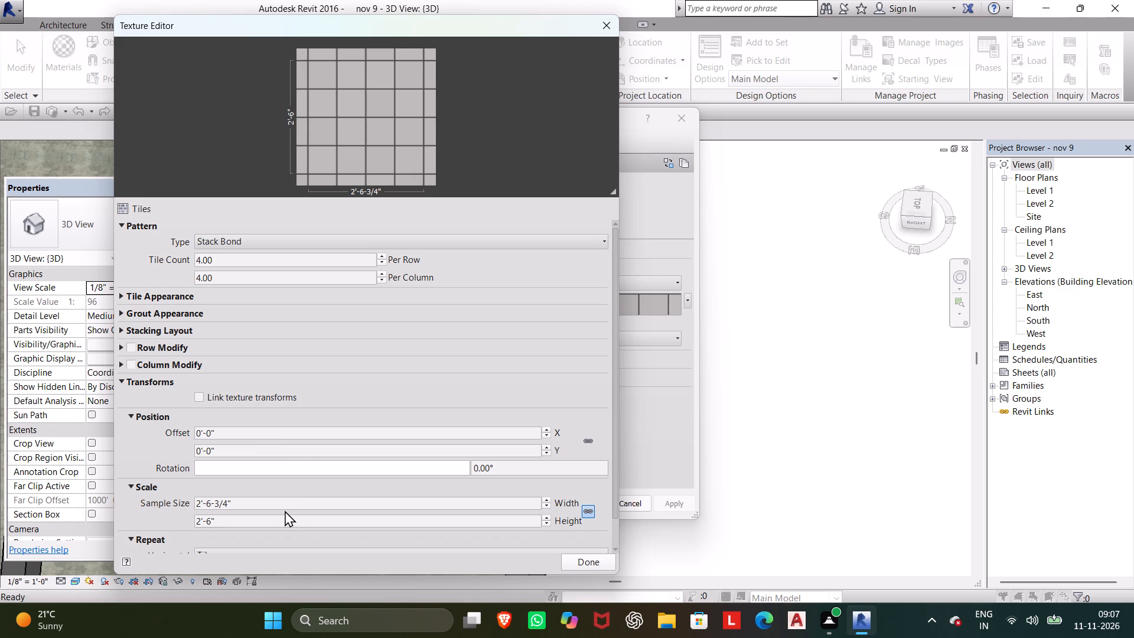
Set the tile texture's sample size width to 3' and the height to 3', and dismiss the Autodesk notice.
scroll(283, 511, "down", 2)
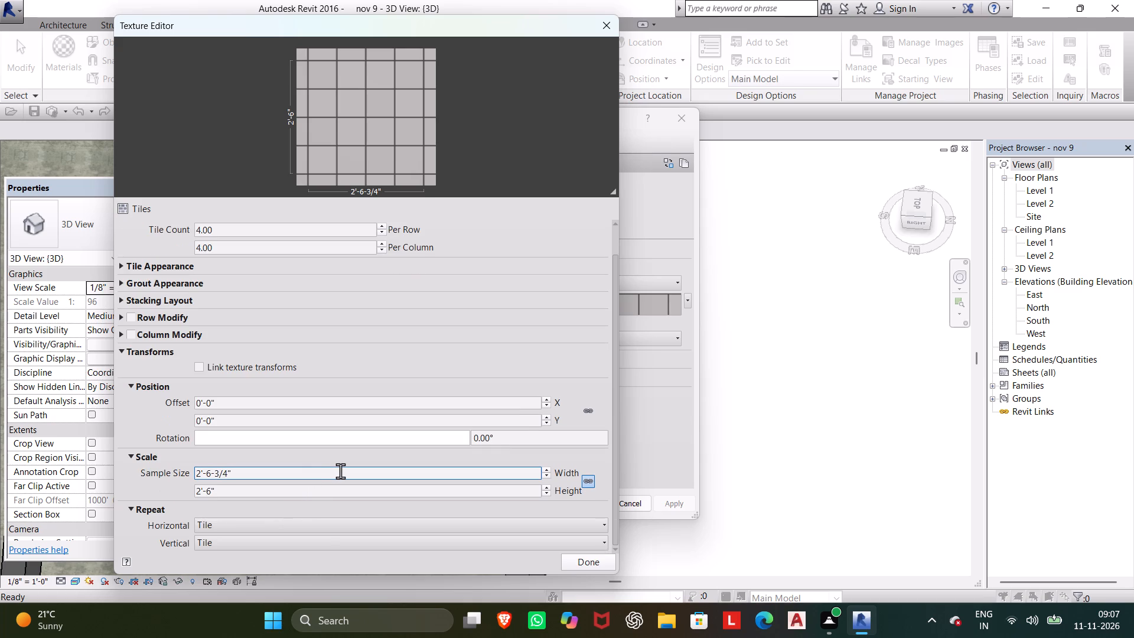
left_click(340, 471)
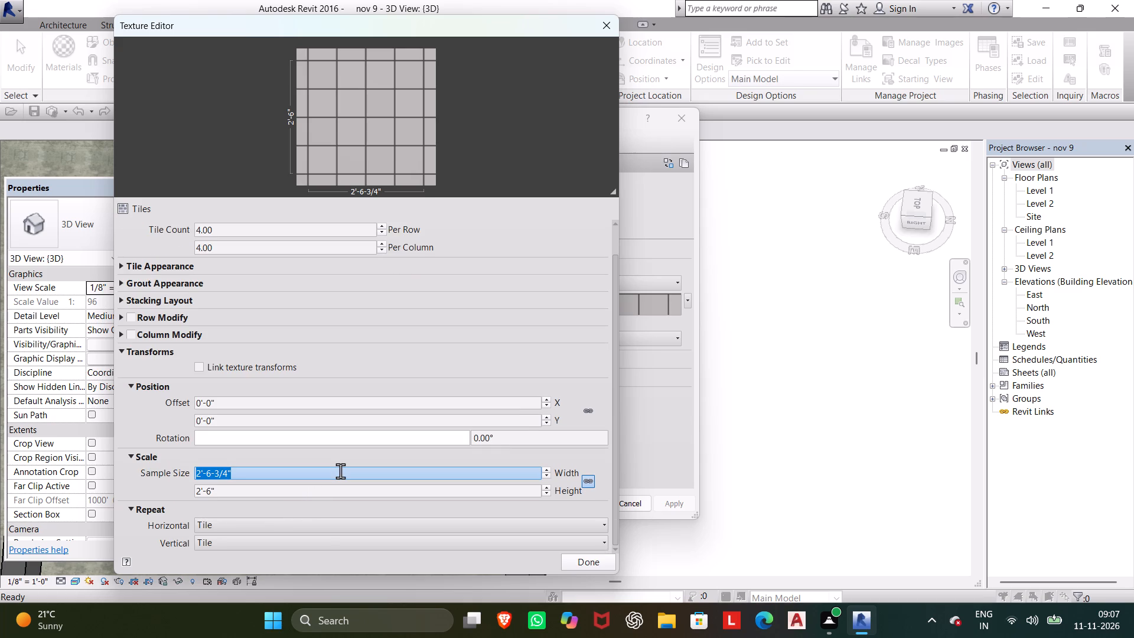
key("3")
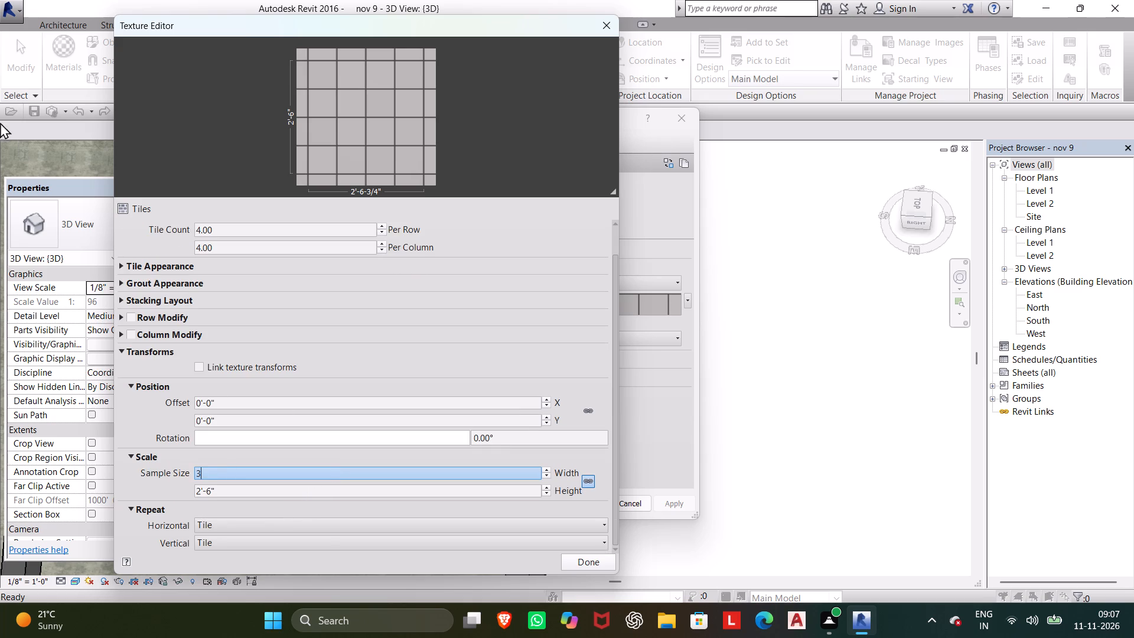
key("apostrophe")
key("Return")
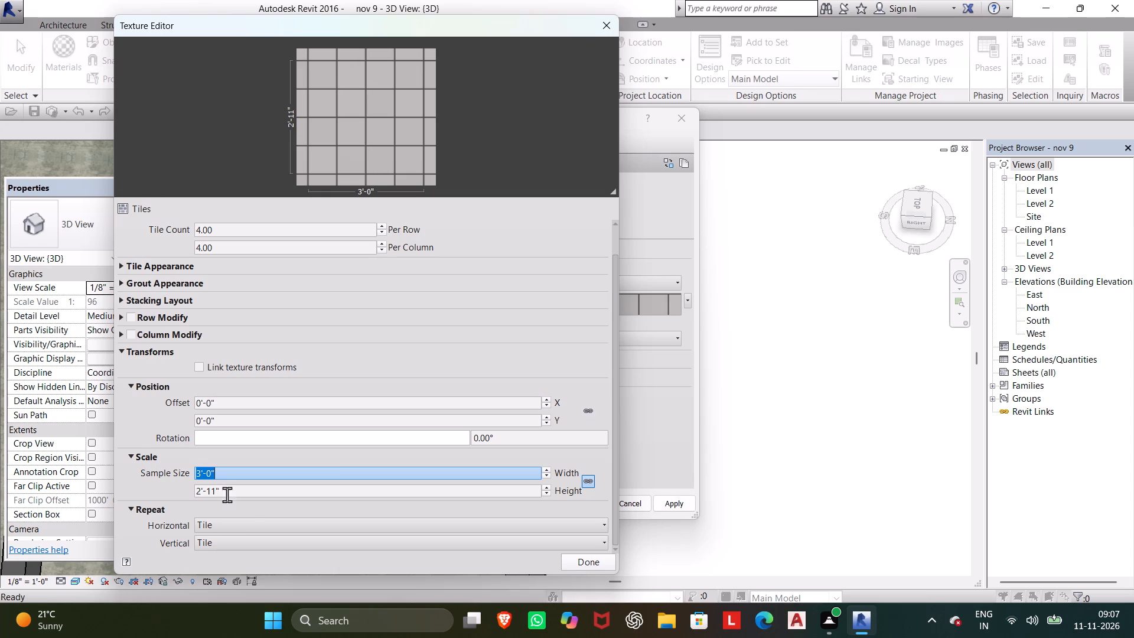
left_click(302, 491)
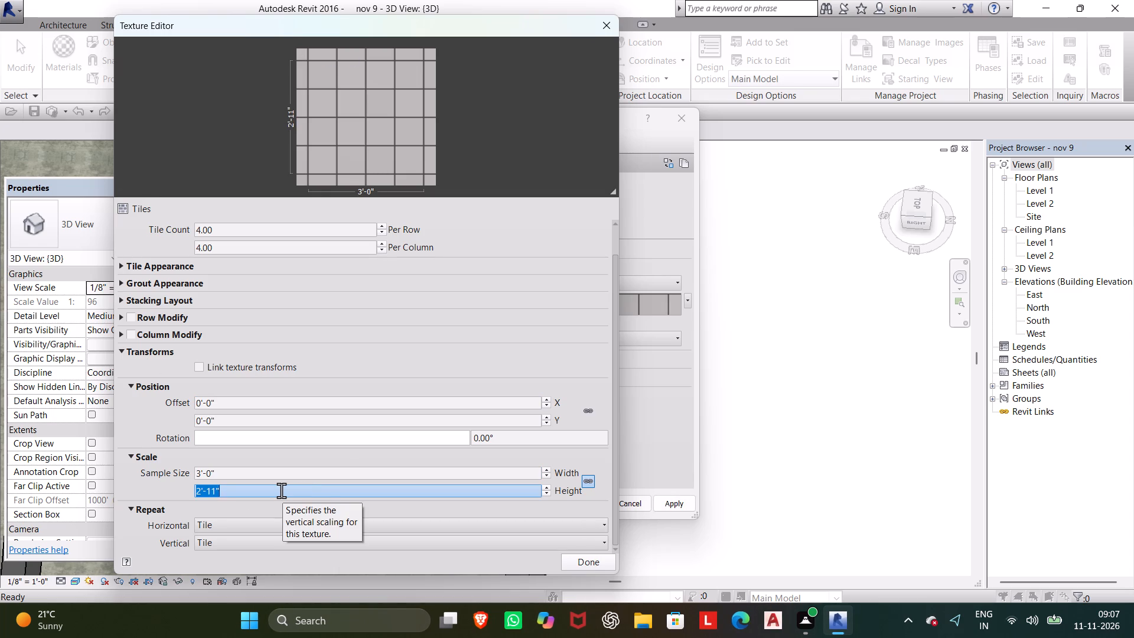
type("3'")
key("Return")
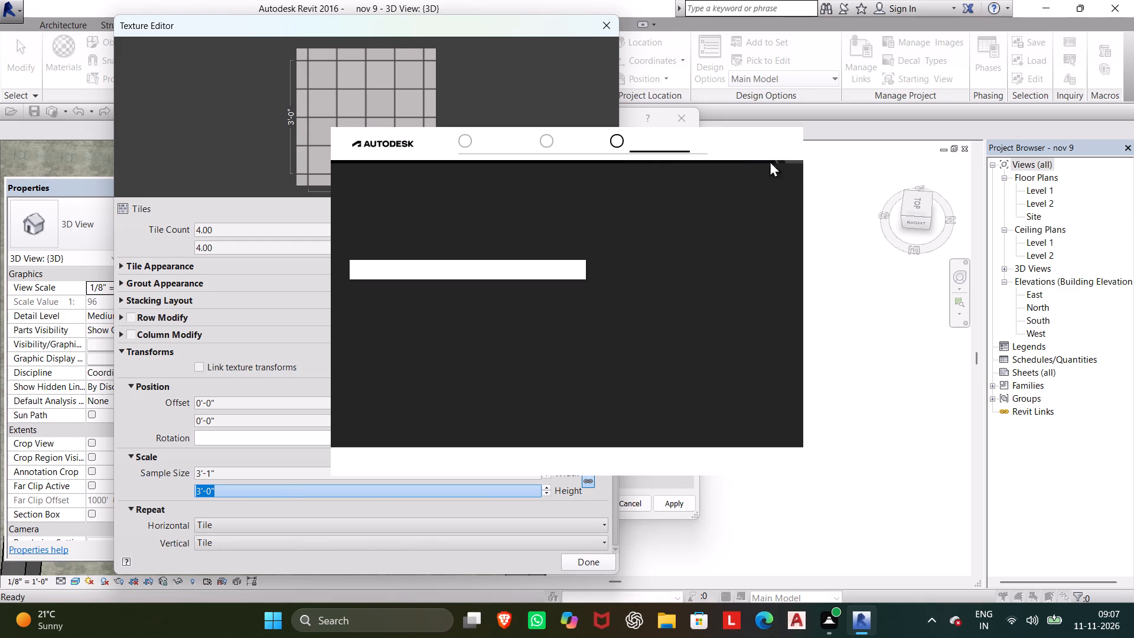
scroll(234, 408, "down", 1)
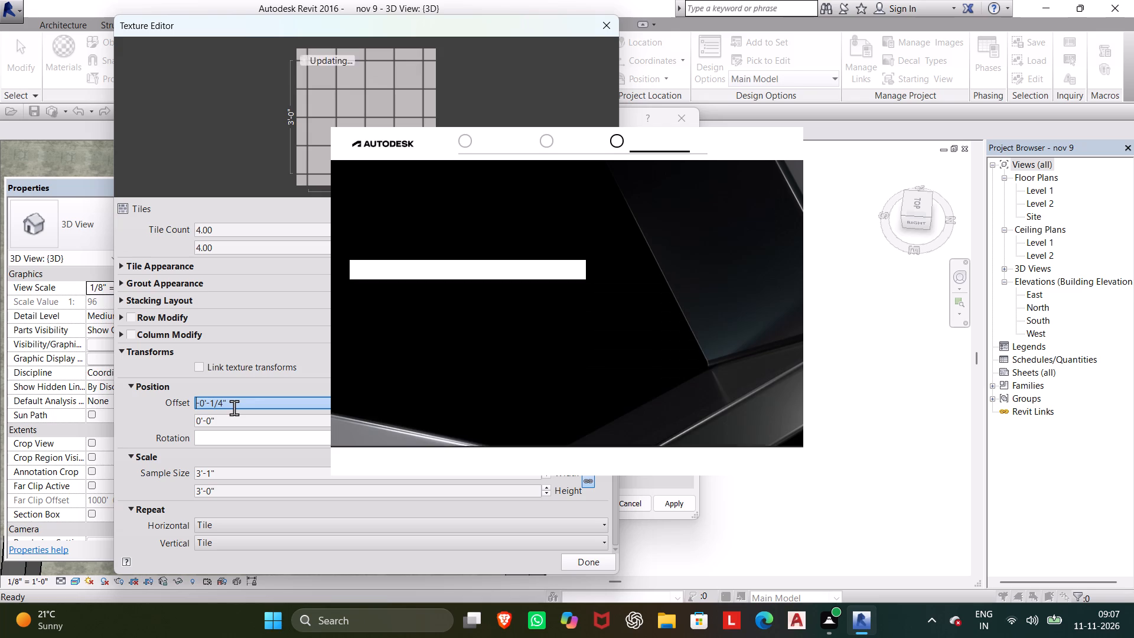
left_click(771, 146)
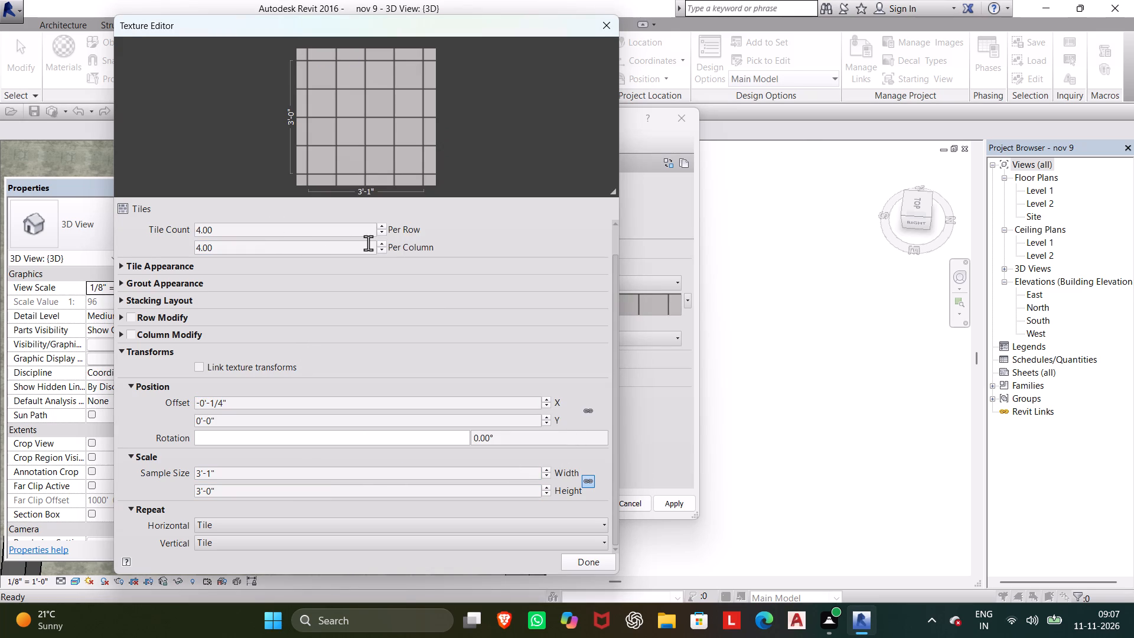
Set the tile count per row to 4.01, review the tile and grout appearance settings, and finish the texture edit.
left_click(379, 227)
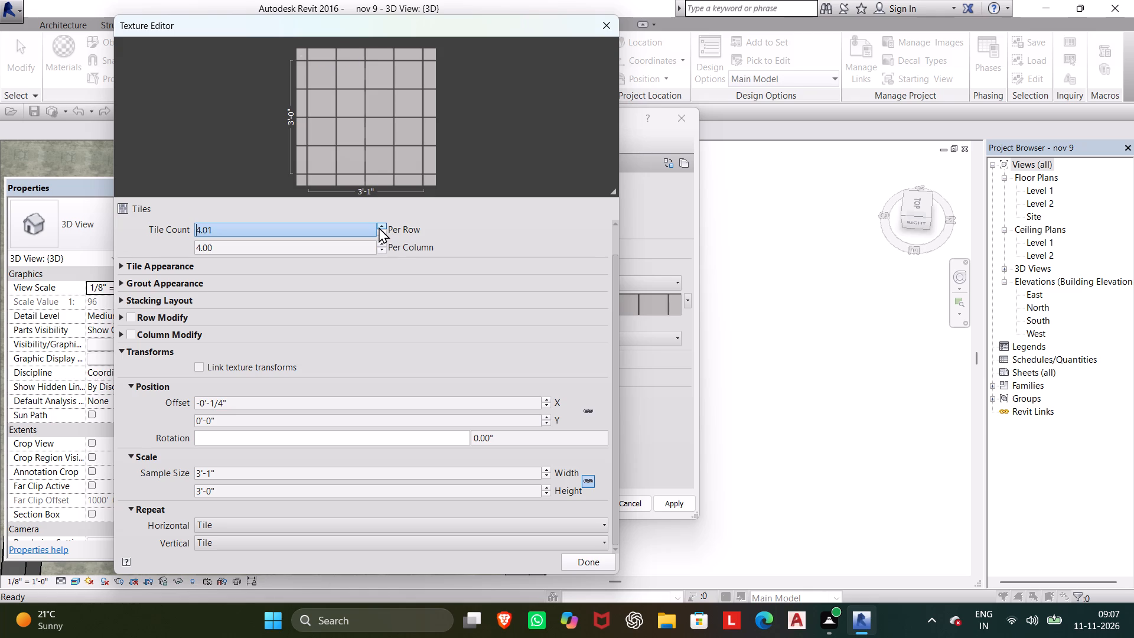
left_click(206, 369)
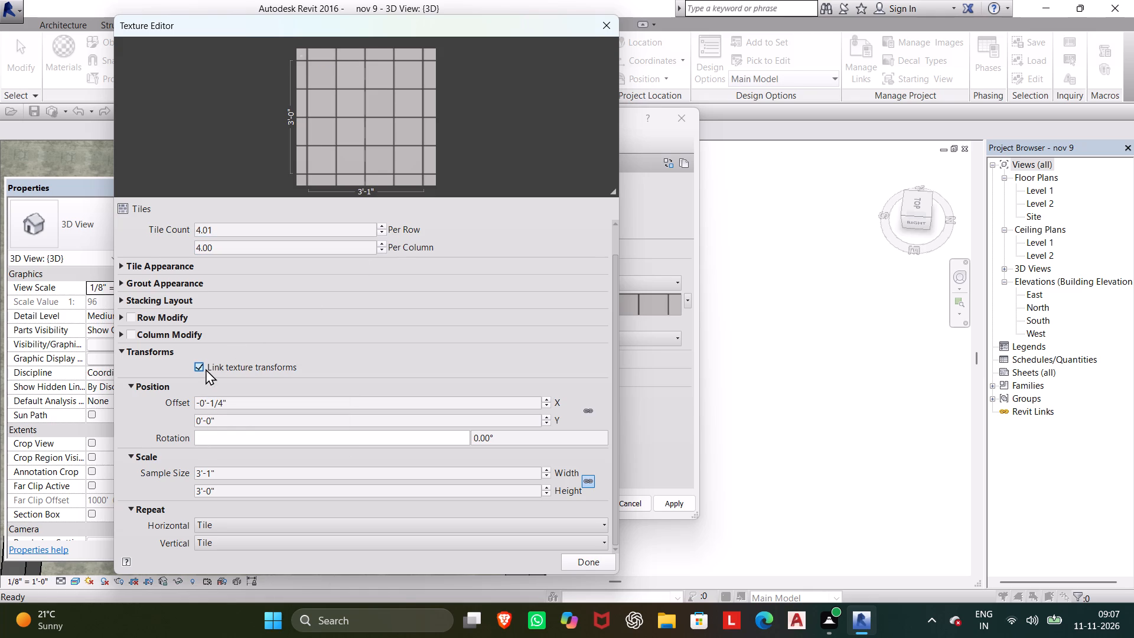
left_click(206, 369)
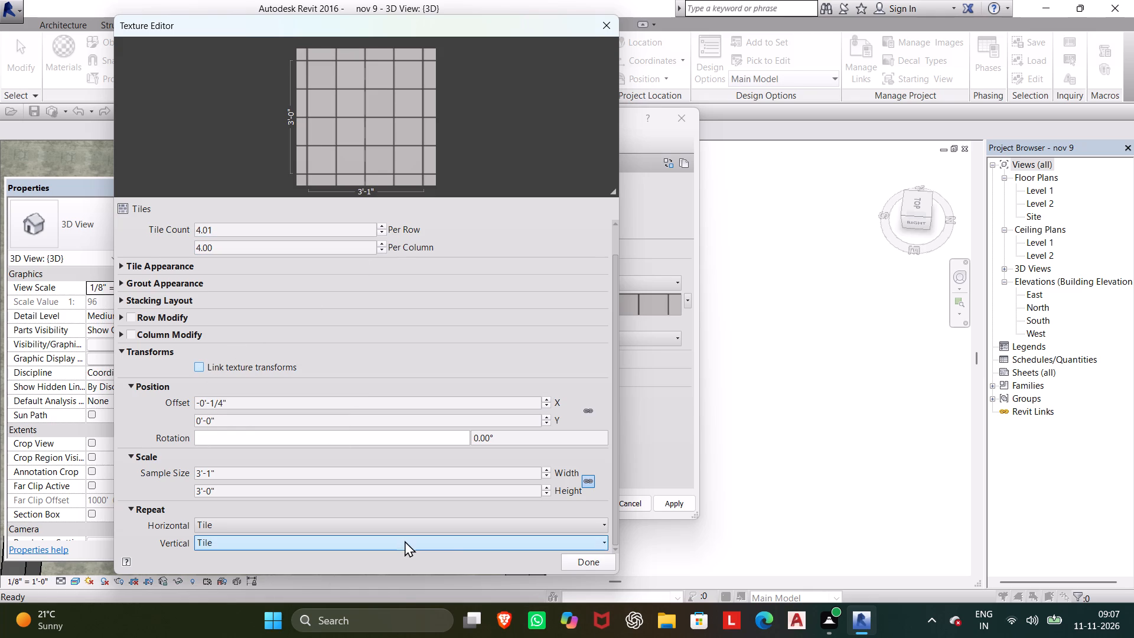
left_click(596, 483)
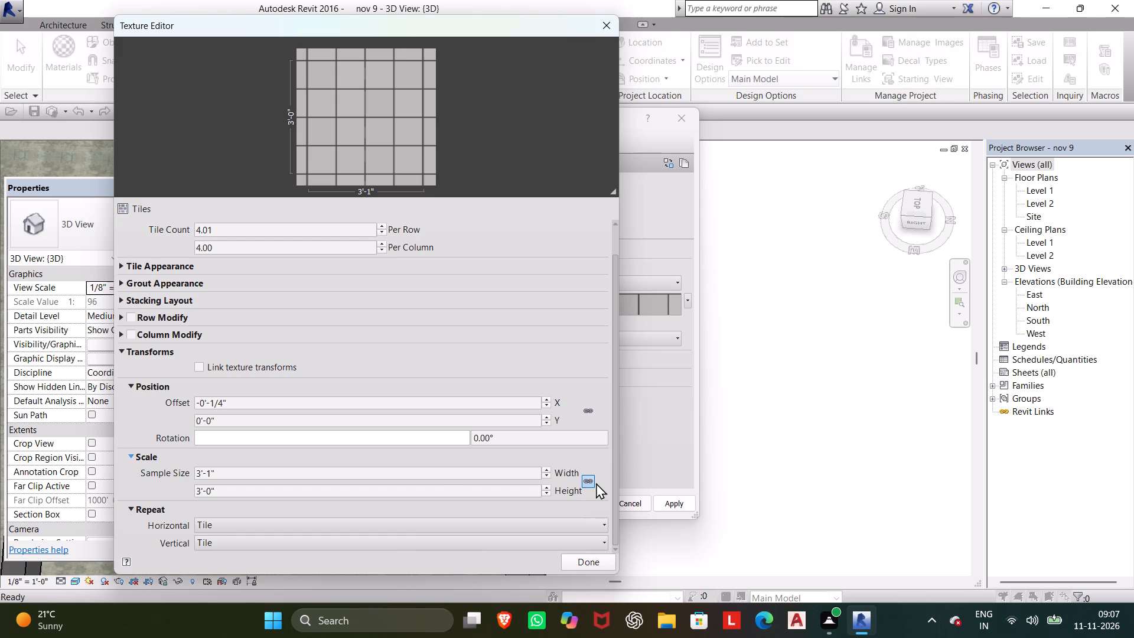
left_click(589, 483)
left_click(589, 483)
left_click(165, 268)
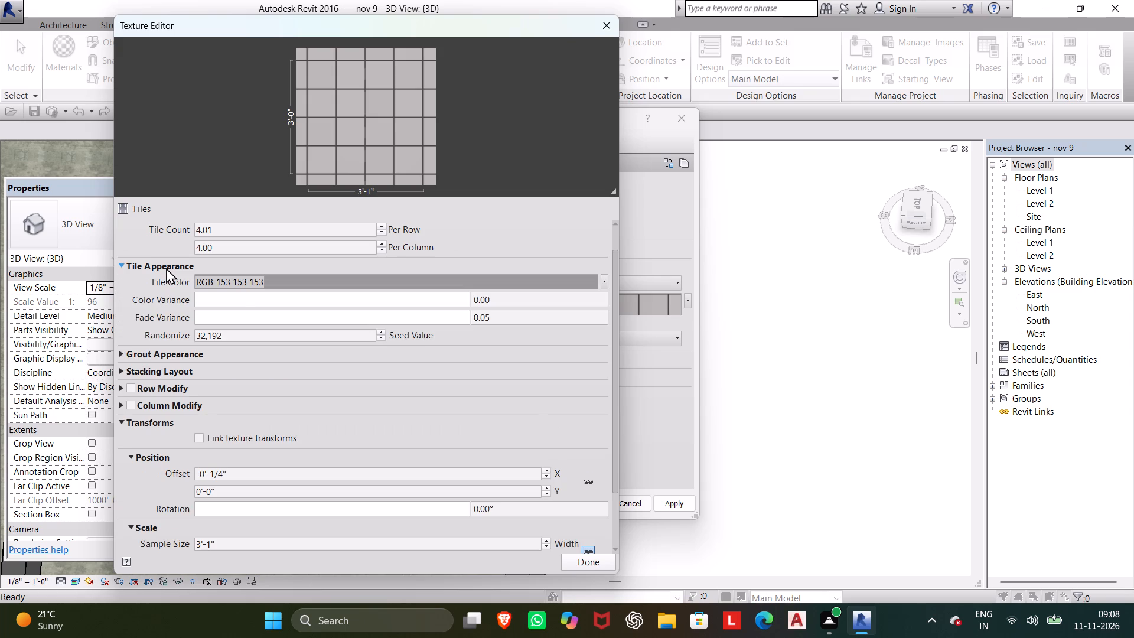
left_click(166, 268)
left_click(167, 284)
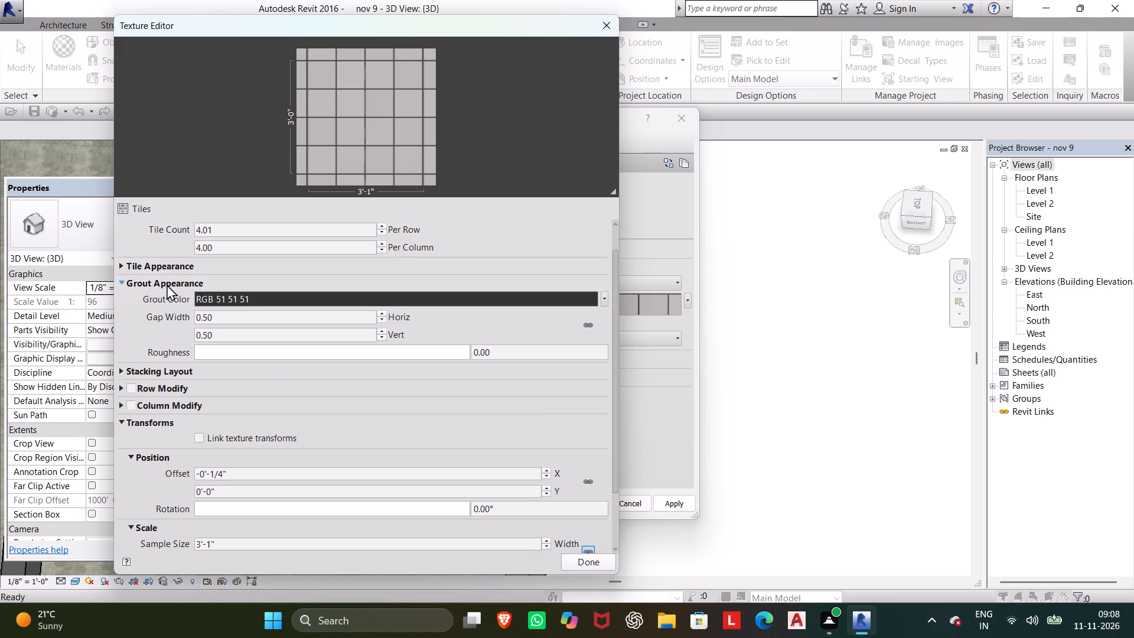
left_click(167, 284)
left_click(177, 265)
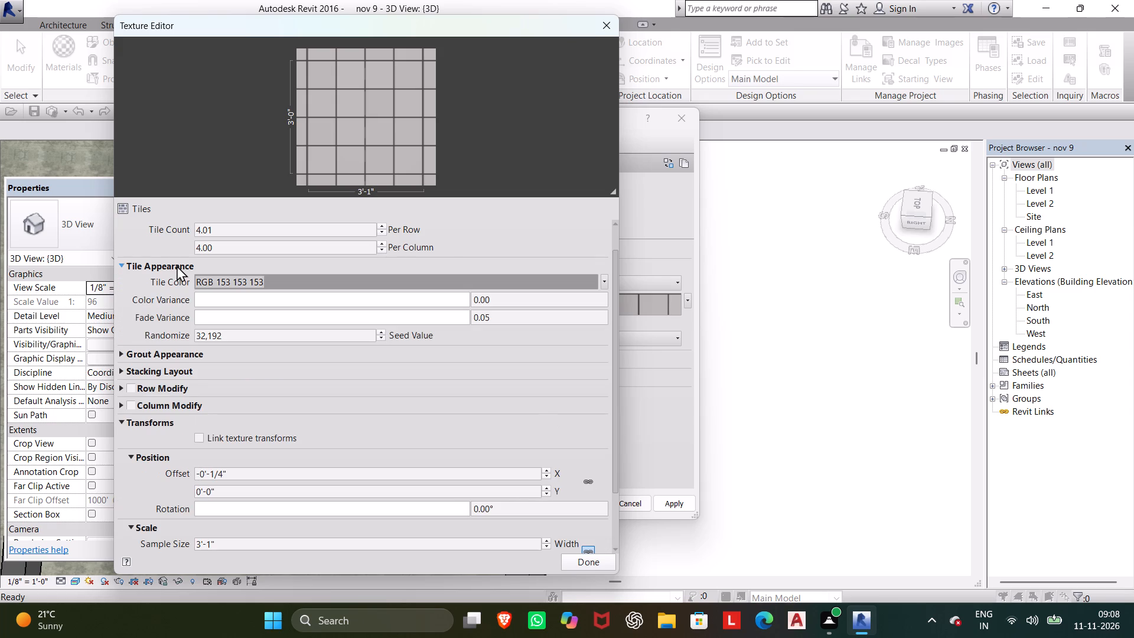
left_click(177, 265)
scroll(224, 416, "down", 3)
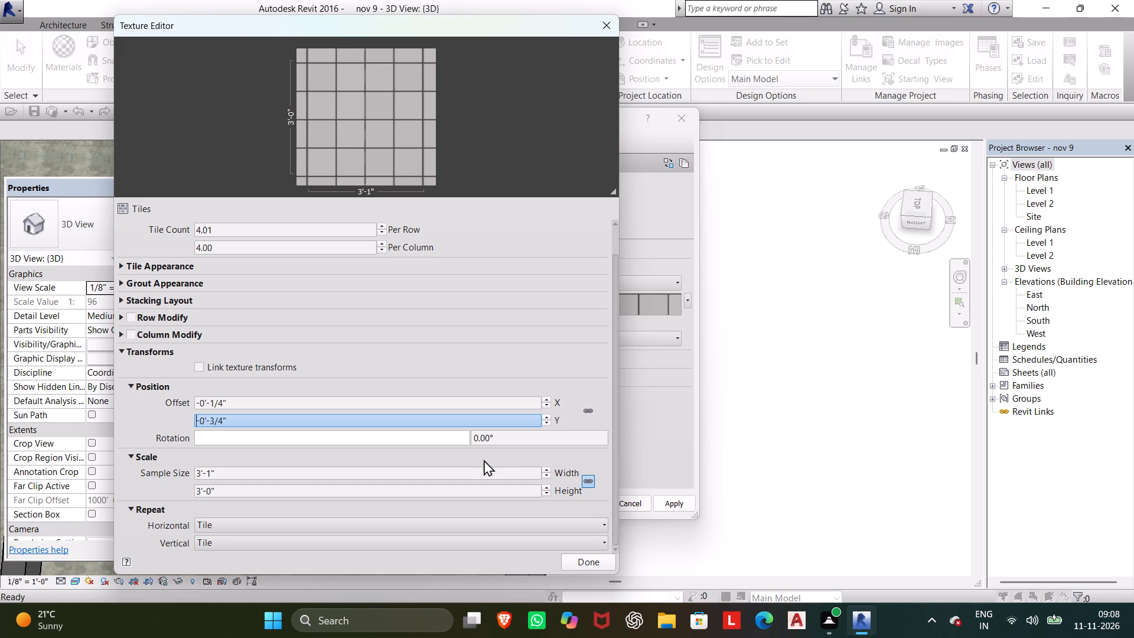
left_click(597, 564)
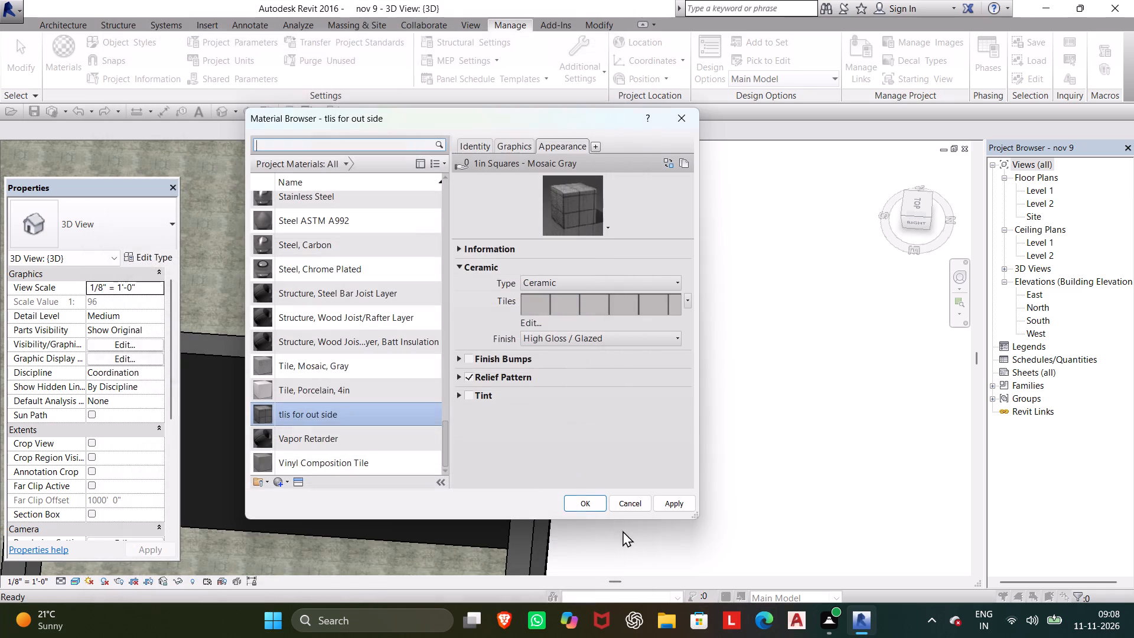
Replace the tile texture of "tlis for out side" with solid white, RGB 255 255 255, and save the material.
left_click(683, 300)
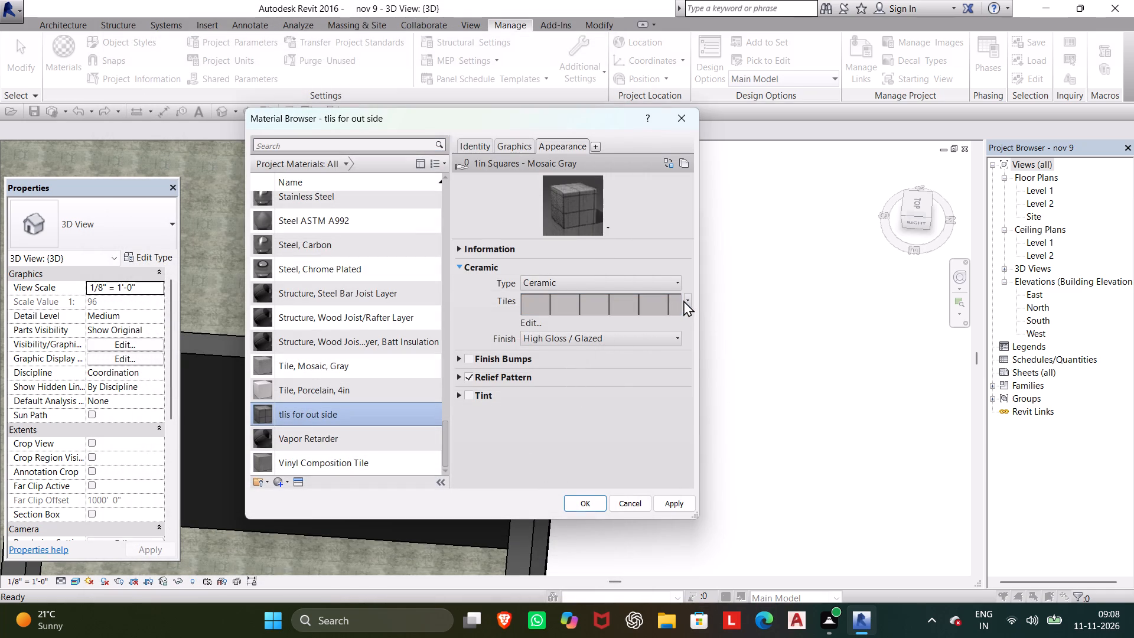
left_click(687, 301)
left_click(669, 313)
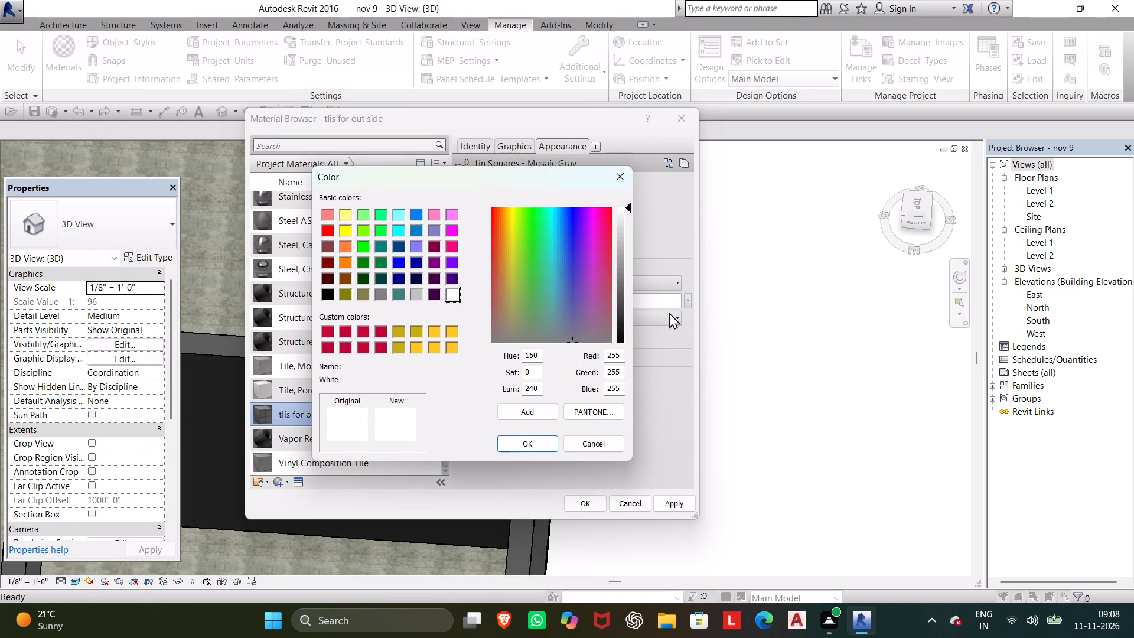
left_click(550, 281)
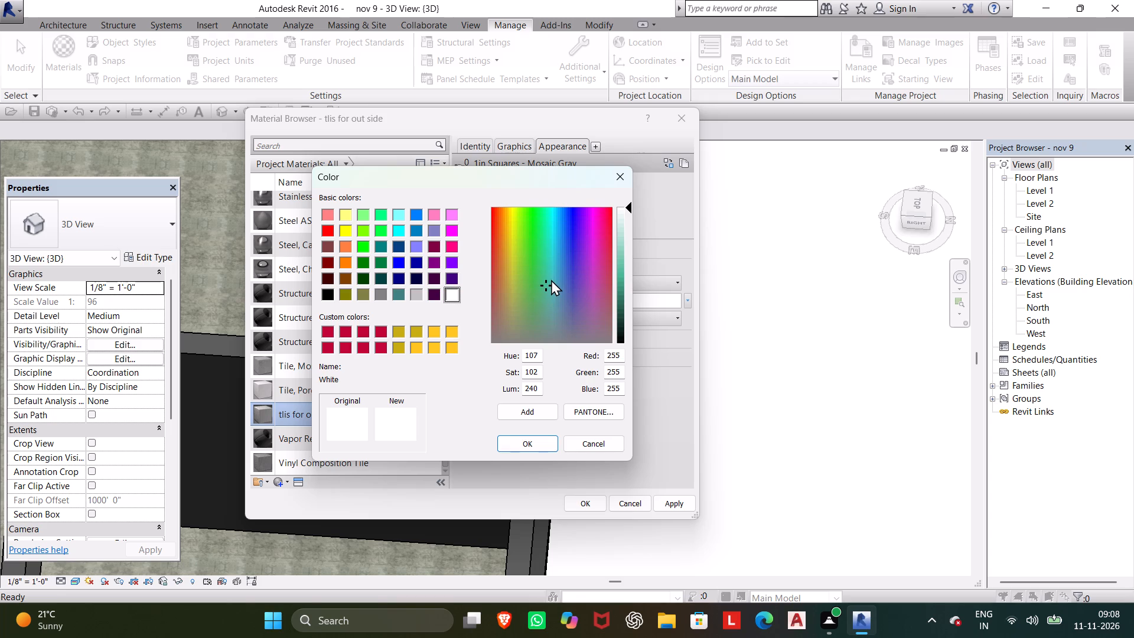
left_click_drag(551, 279, 503, 227)
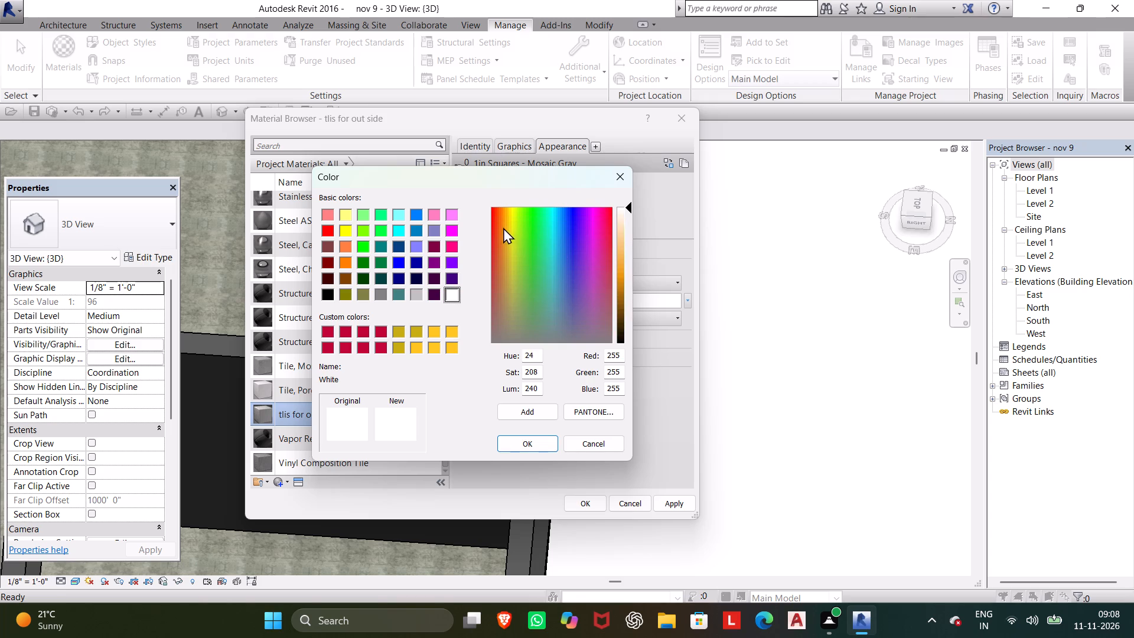
left_click_drag(503, 227, 575, 222)
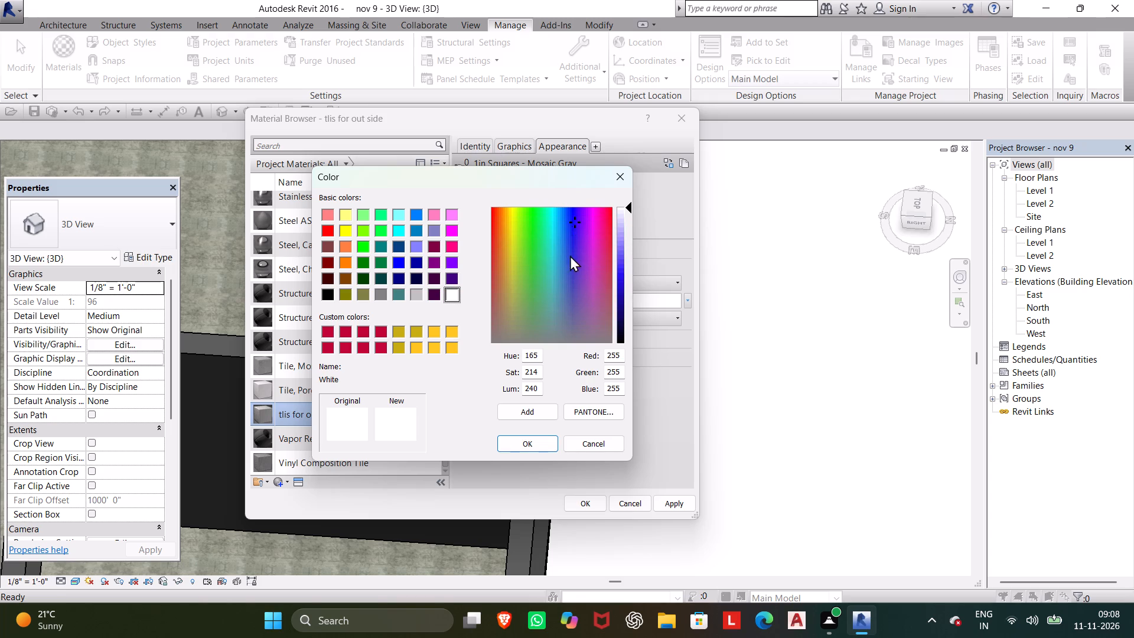
left_click(548, 445)
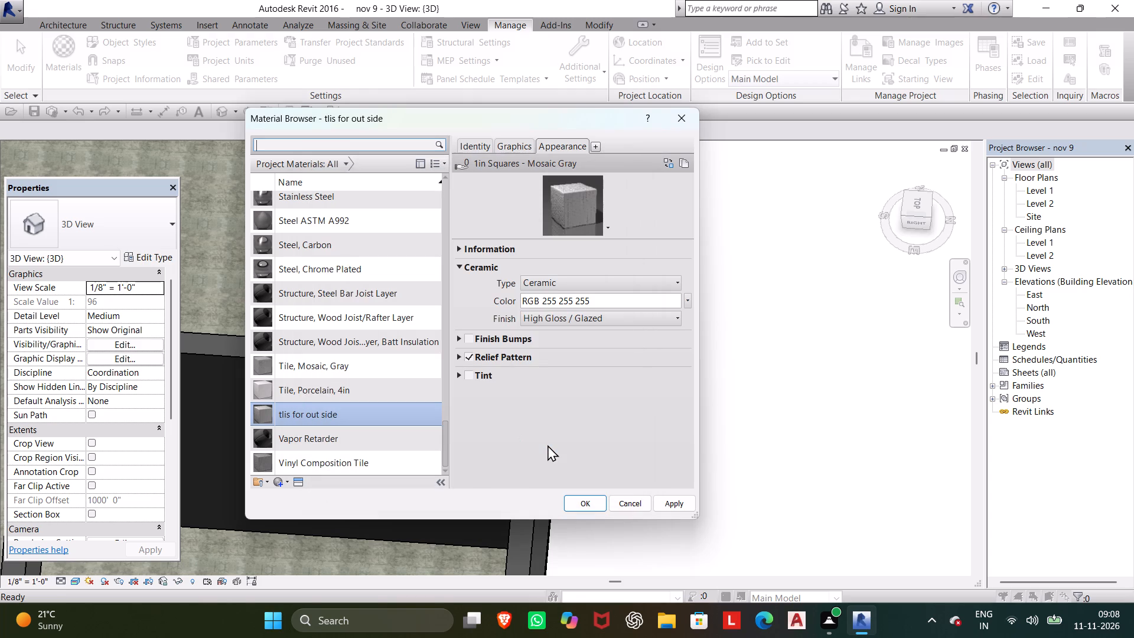
left_click(678, 498)
left_click(571, 498)
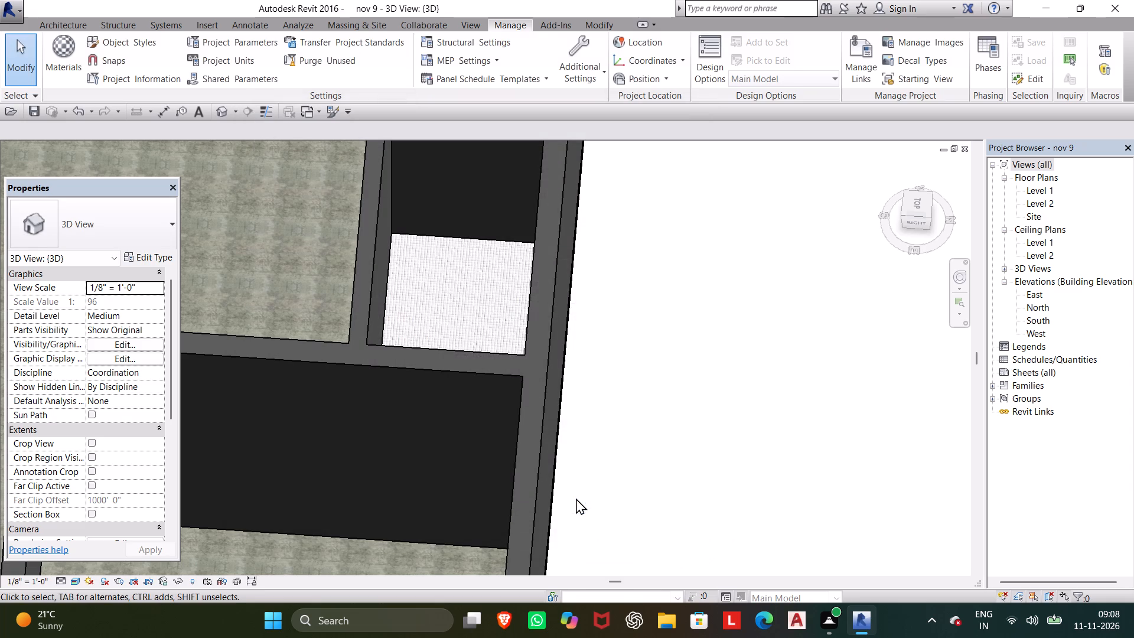
Set the surface pattern colour of "tlis for out side" to RGB 15 63 225, save it, and dismiss the Autodesk notice.
left_click(79, 41)
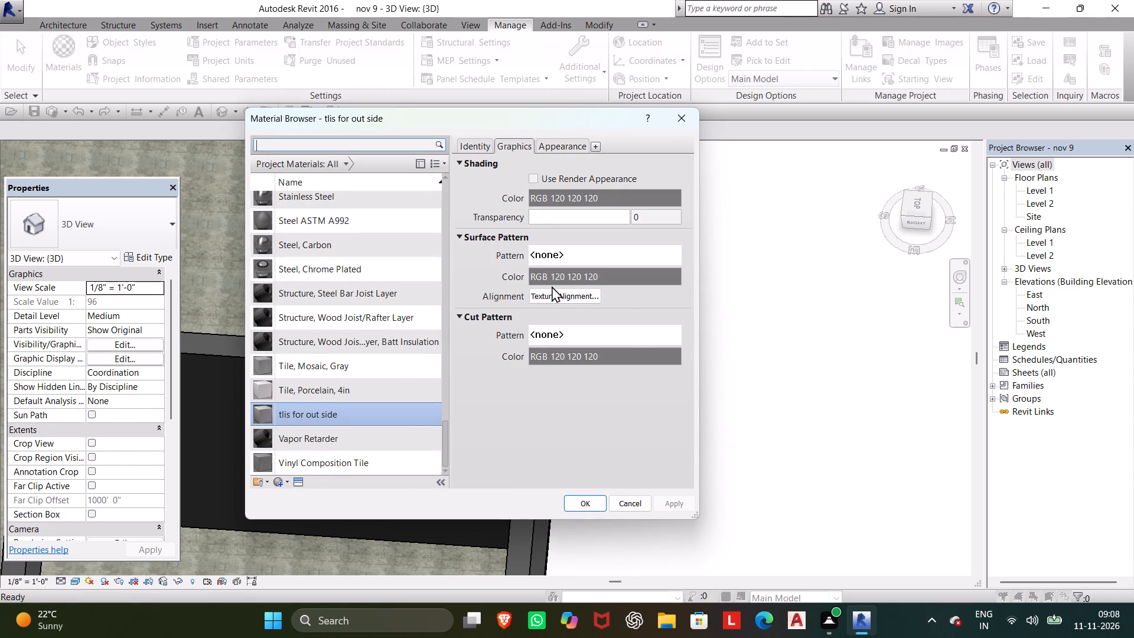
left_click(574, 280)
left_click_drag(567, 291, 568, 285)
left_click(568, 224)
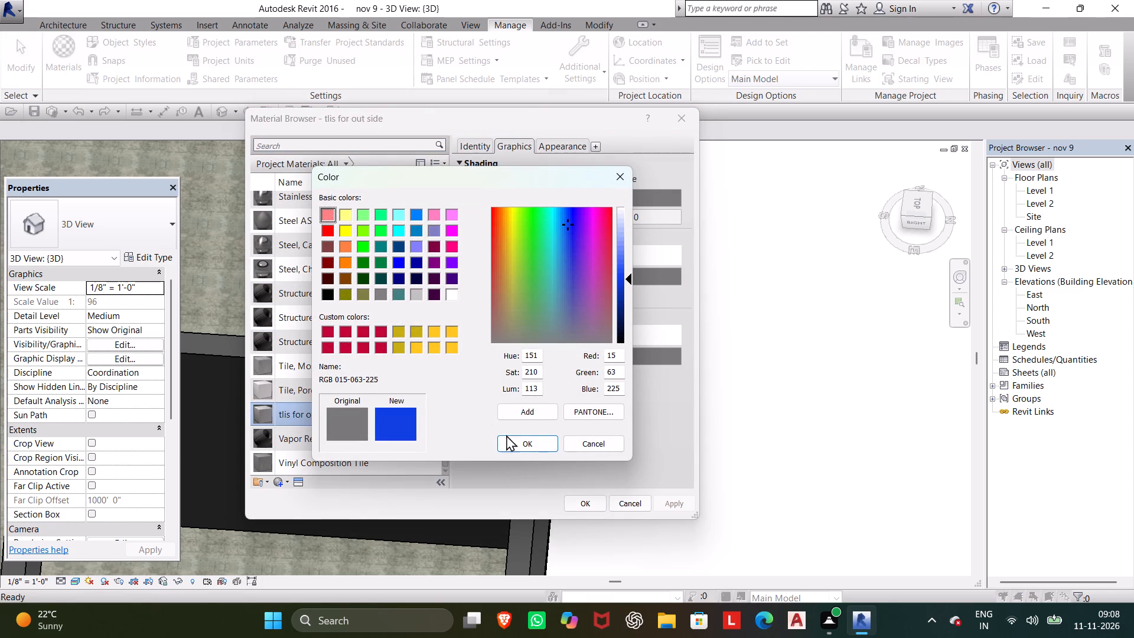
left_click(520, 441)
left_click(590, 504)
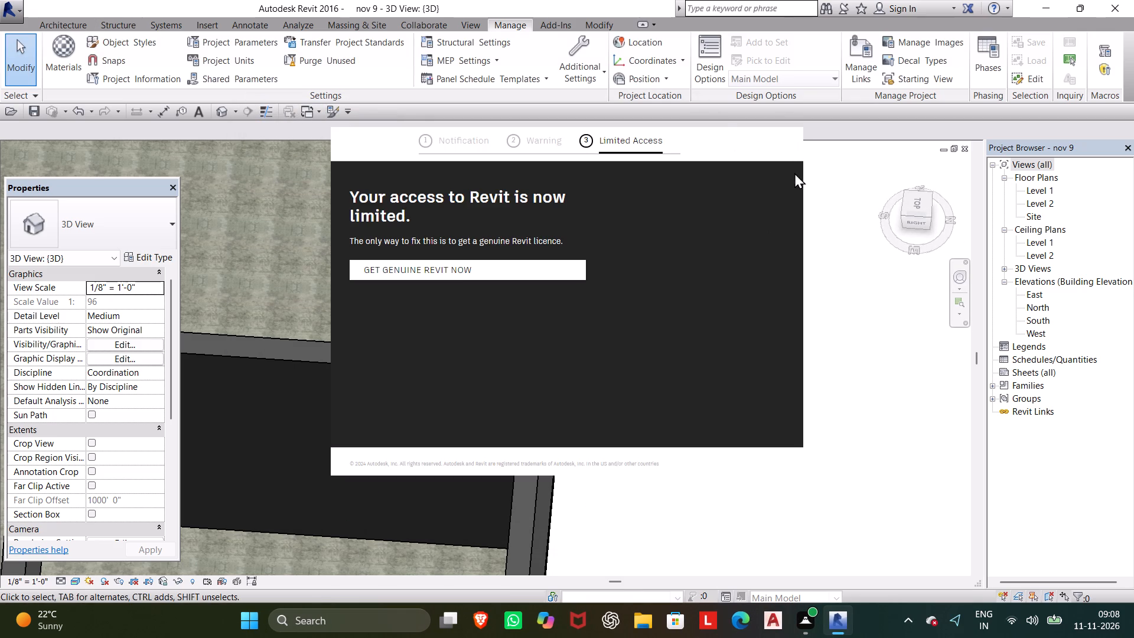
left_click(771, 149)
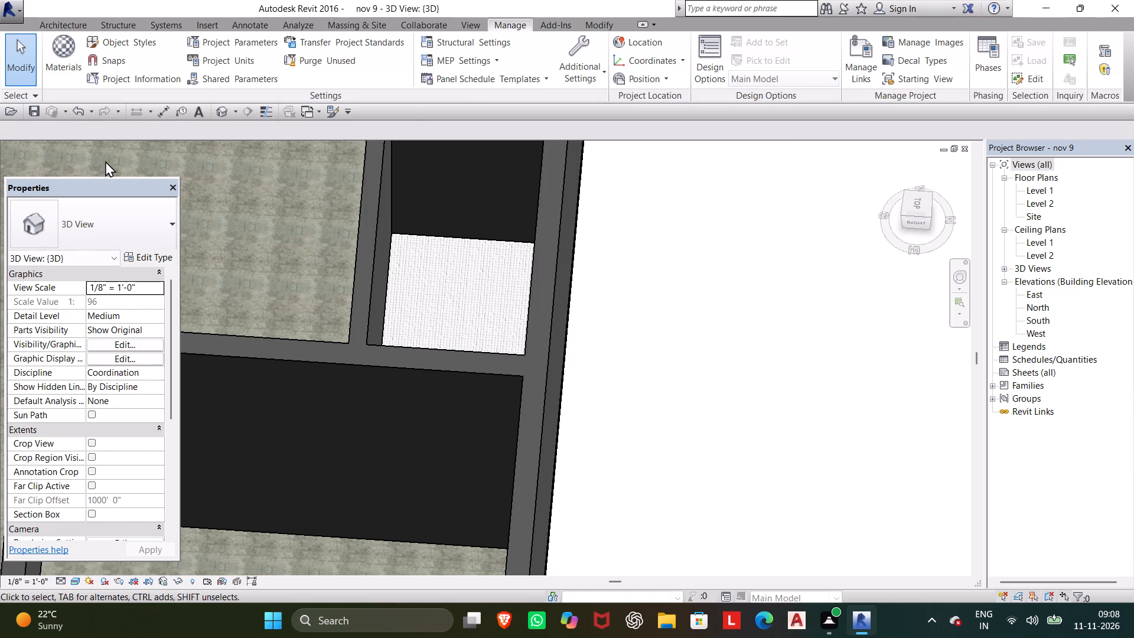
Set the shading colour of the material "tlis for out side" to RGB 70 10 231 and apply it.
left_click_drag(60, 40, 61, 34)
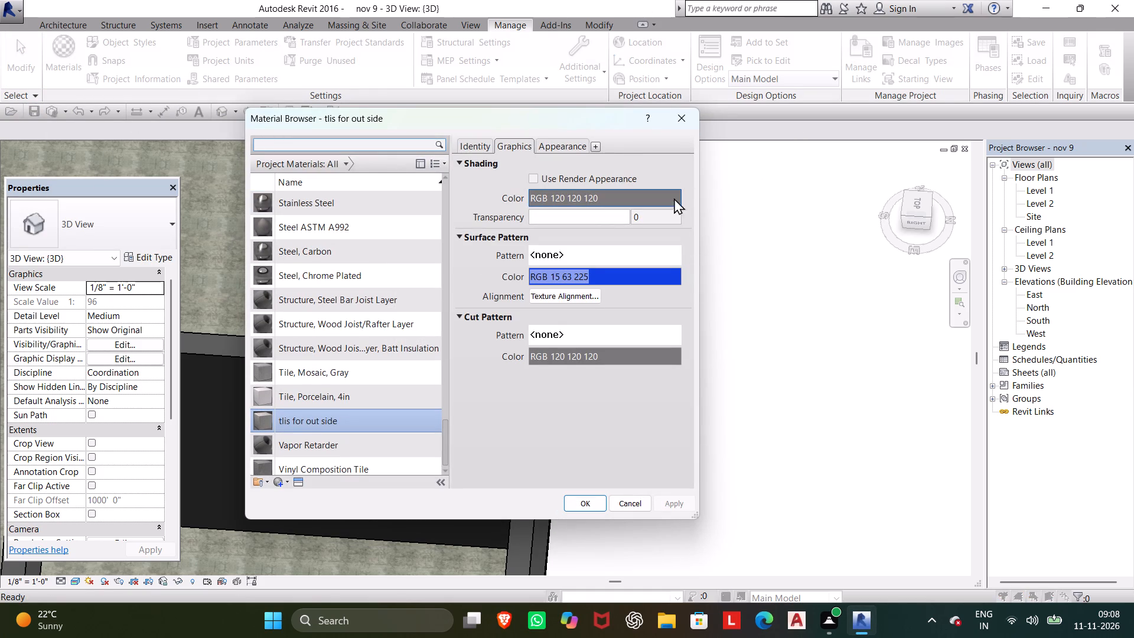
left_click(585, 205)
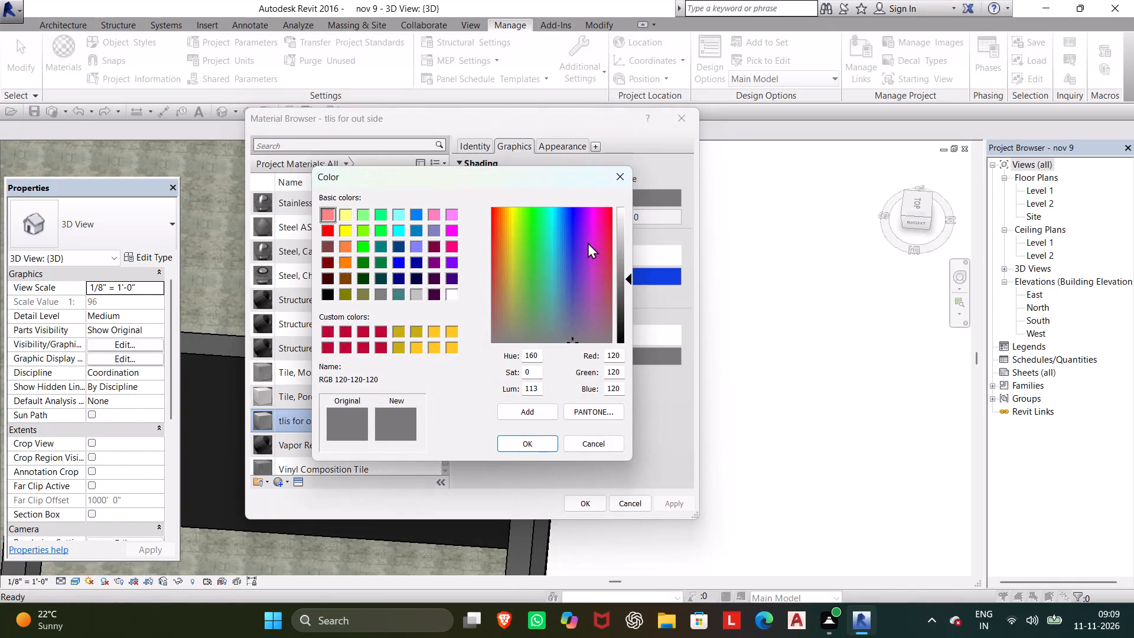
left_click(580, 214)
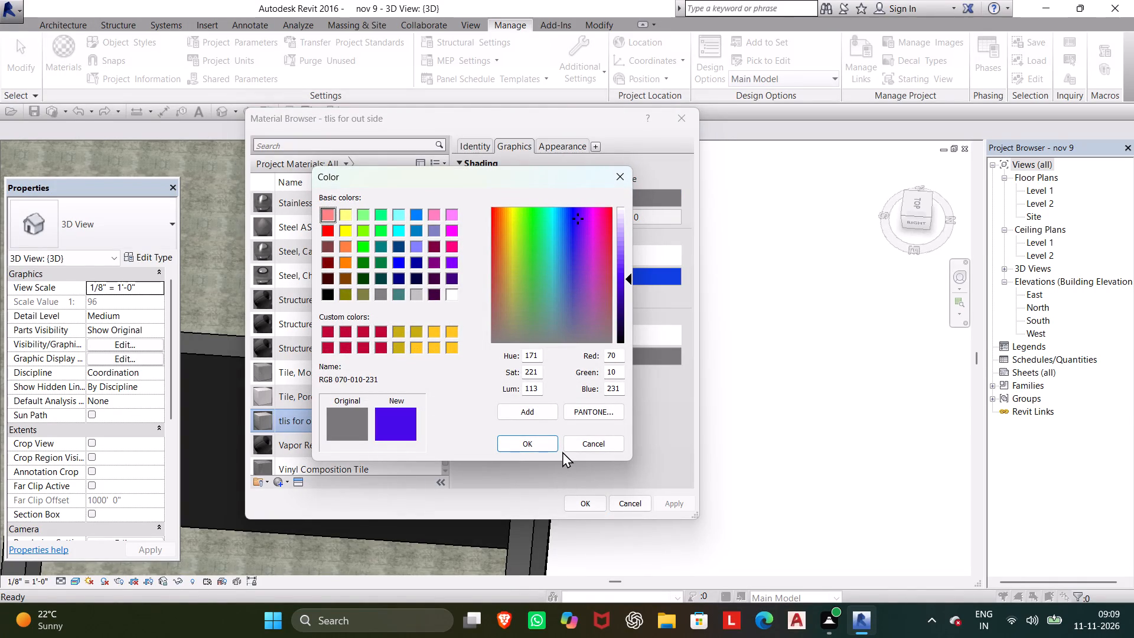
left_click(539, 442)
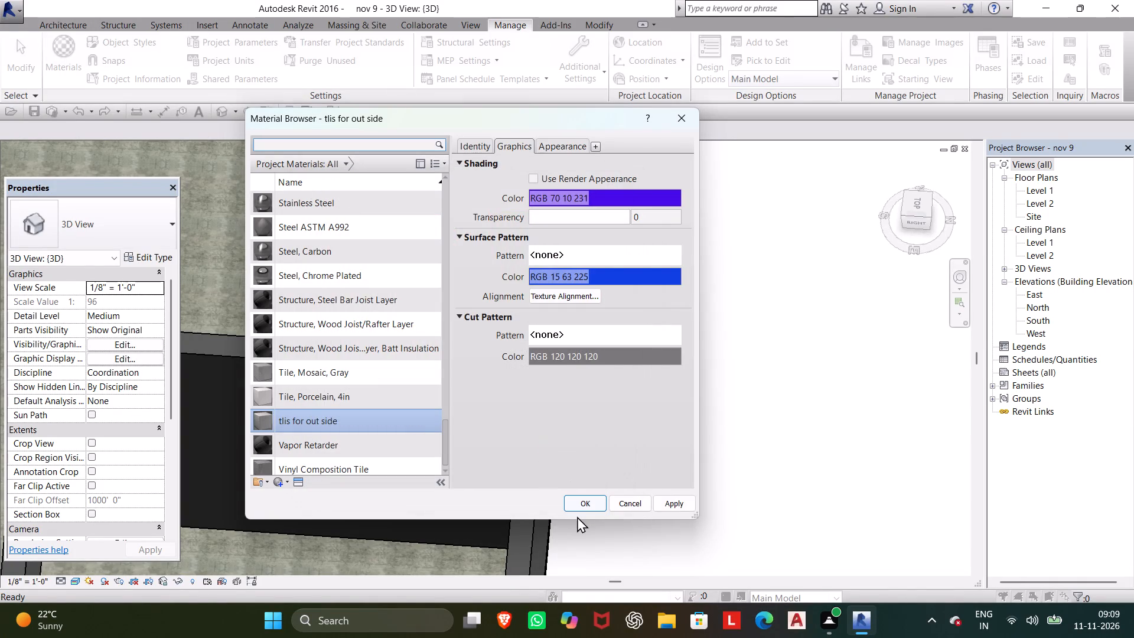
left_click(672, 497)
Accept the edits to the material "tlis for out side" and close the material settings.
left_click(566, 502)
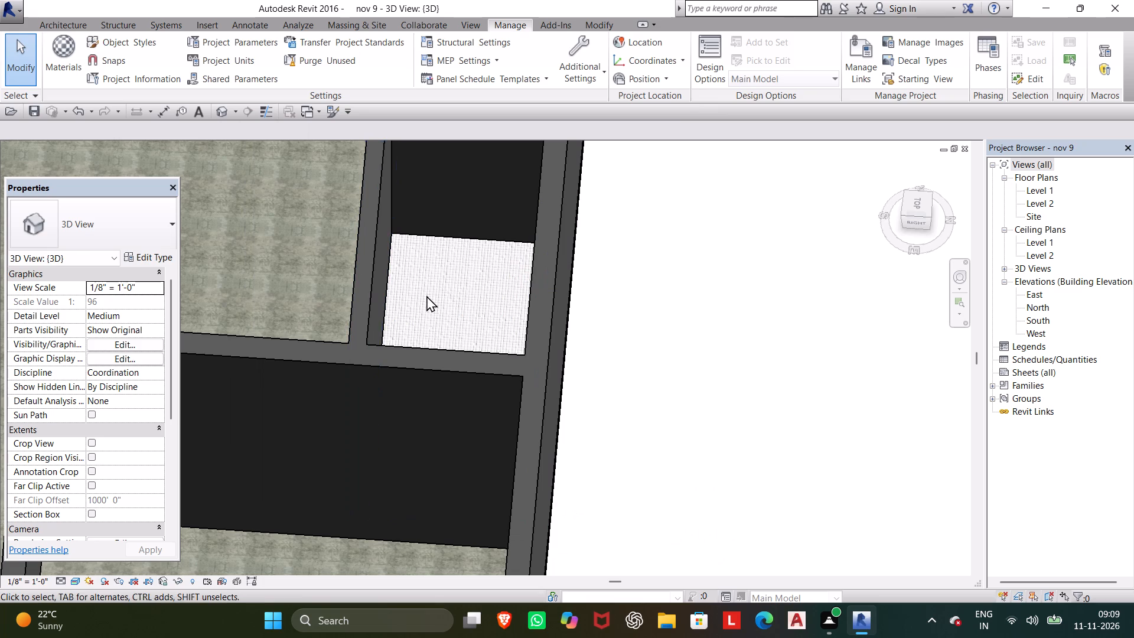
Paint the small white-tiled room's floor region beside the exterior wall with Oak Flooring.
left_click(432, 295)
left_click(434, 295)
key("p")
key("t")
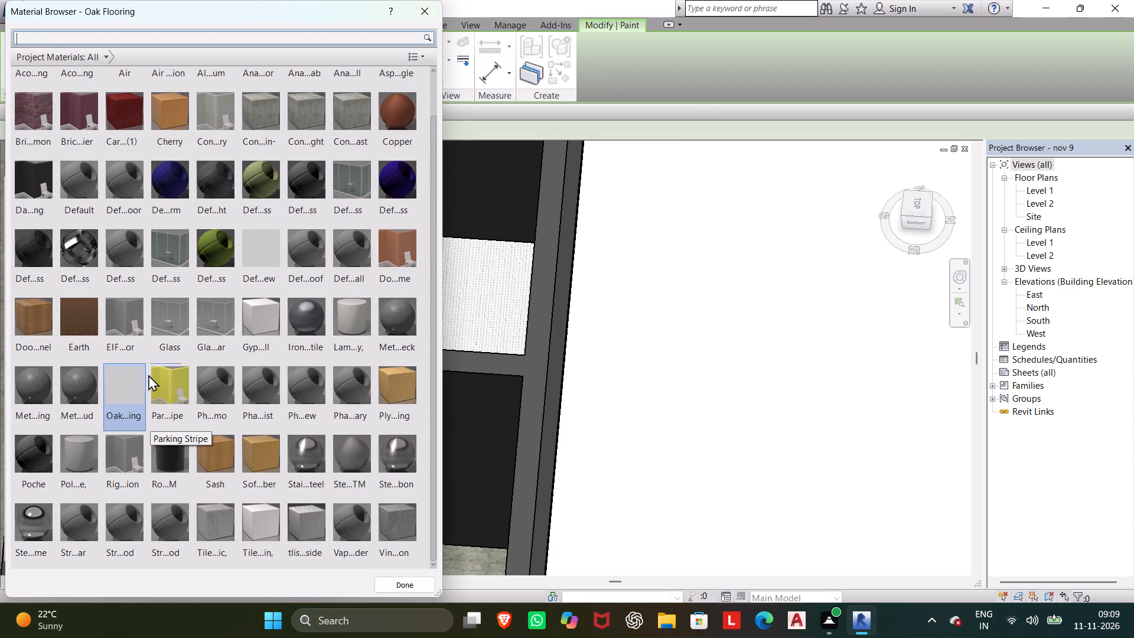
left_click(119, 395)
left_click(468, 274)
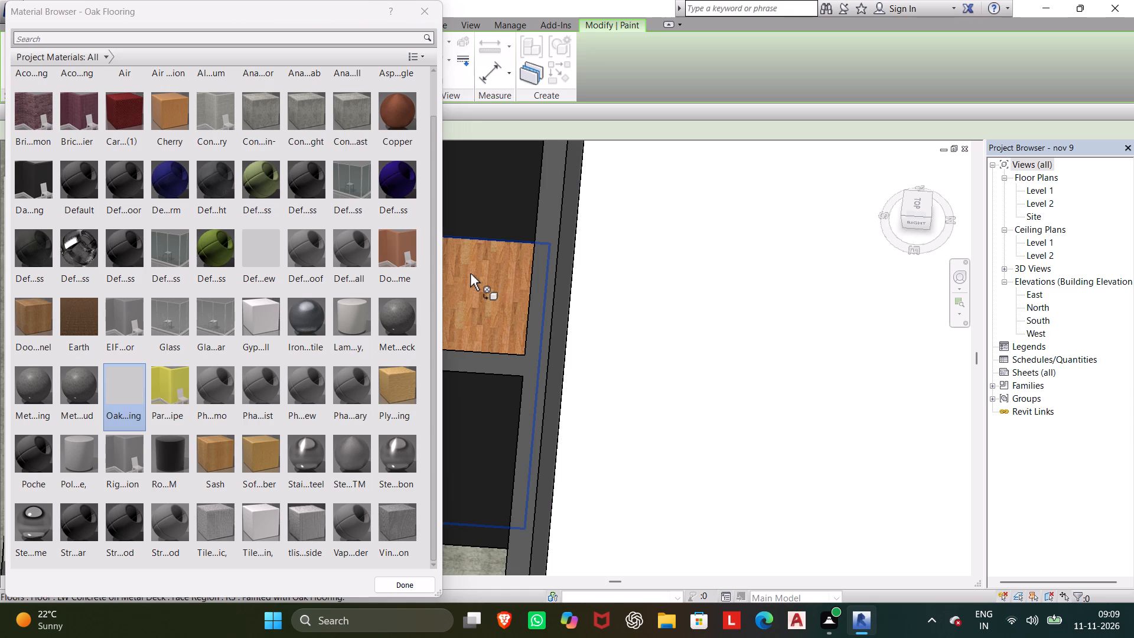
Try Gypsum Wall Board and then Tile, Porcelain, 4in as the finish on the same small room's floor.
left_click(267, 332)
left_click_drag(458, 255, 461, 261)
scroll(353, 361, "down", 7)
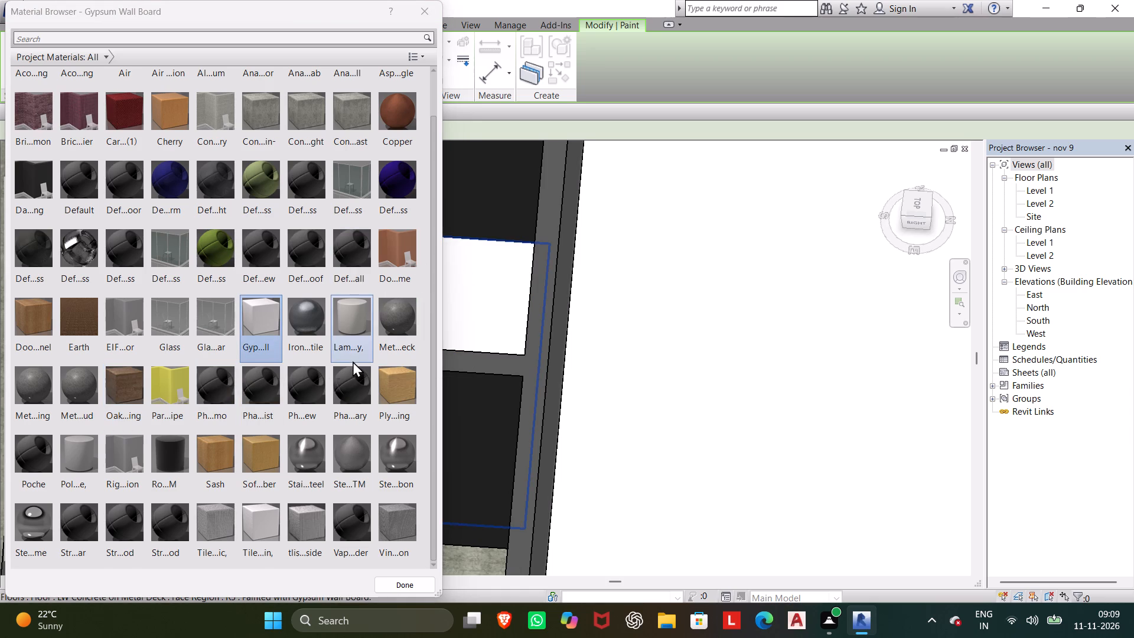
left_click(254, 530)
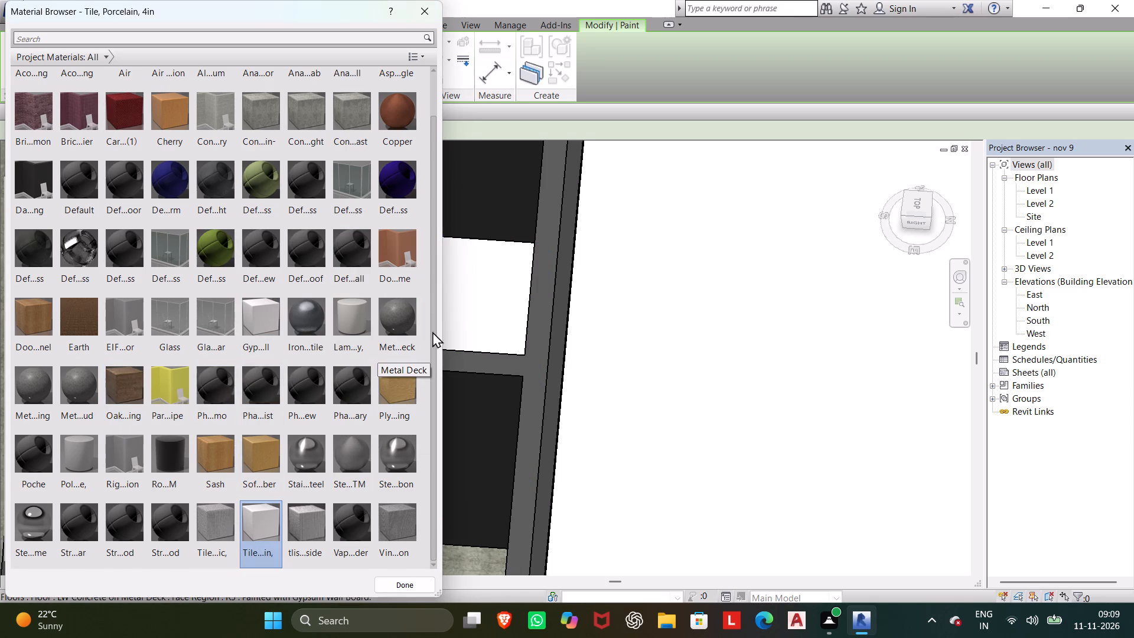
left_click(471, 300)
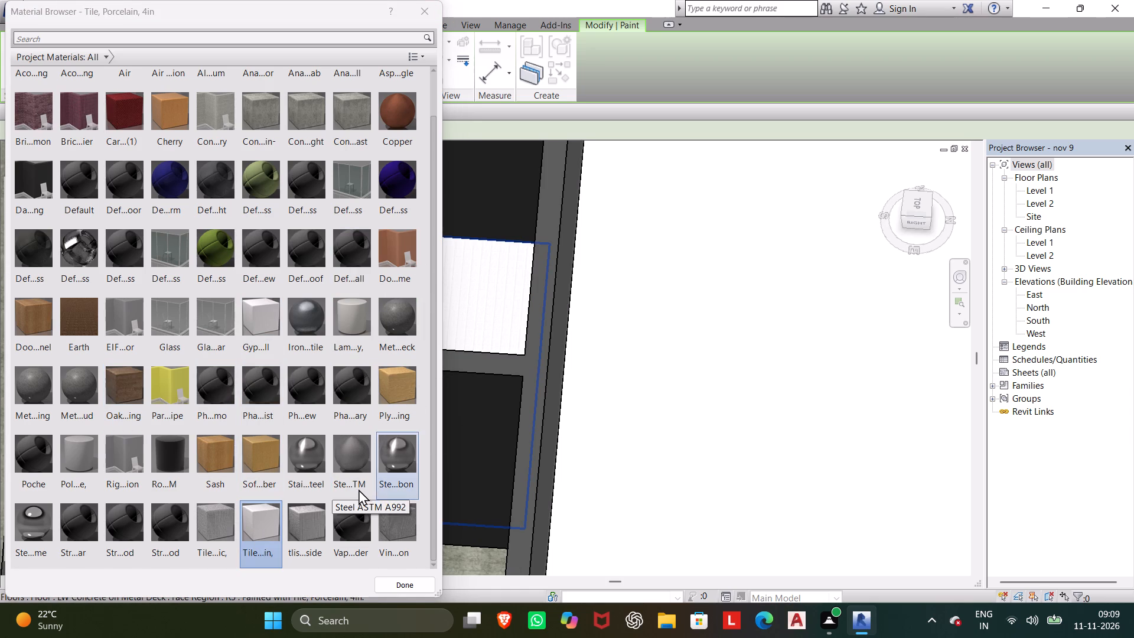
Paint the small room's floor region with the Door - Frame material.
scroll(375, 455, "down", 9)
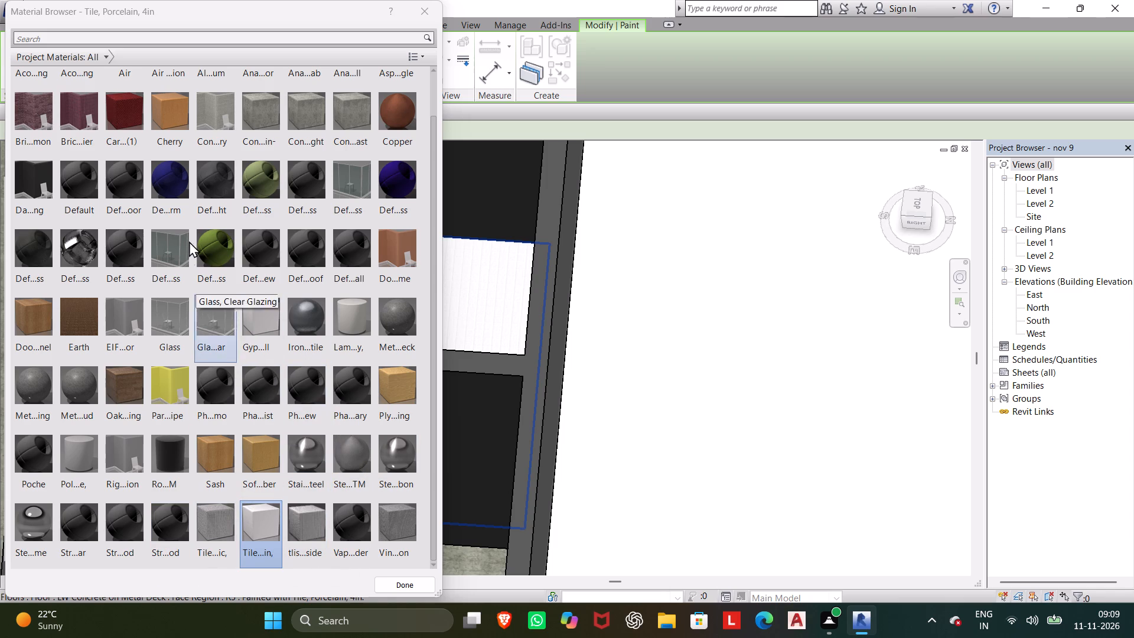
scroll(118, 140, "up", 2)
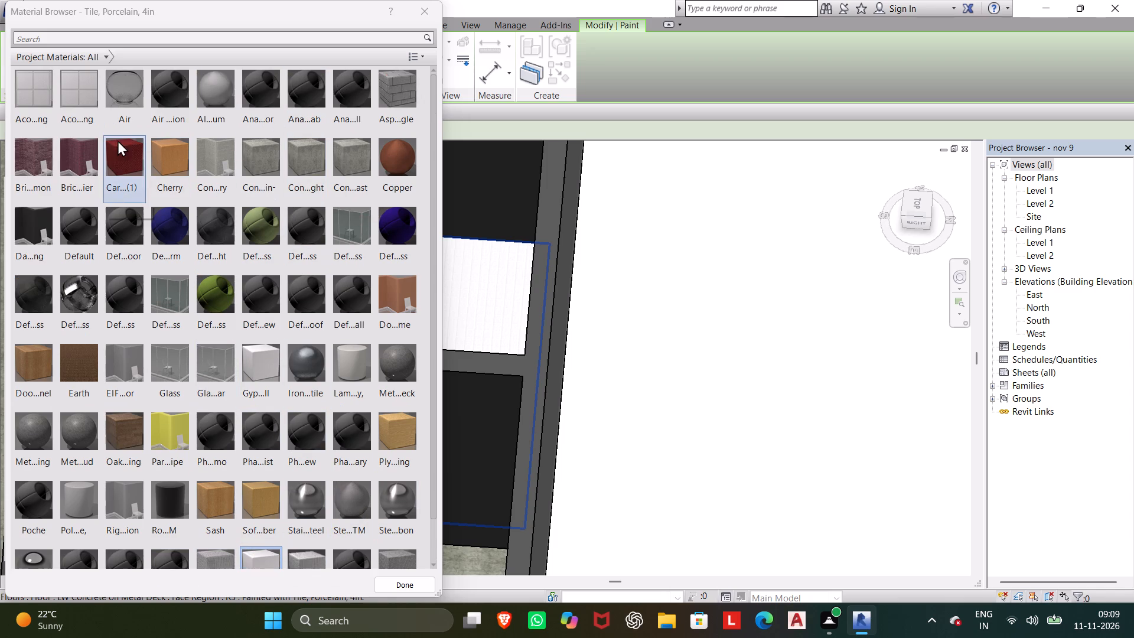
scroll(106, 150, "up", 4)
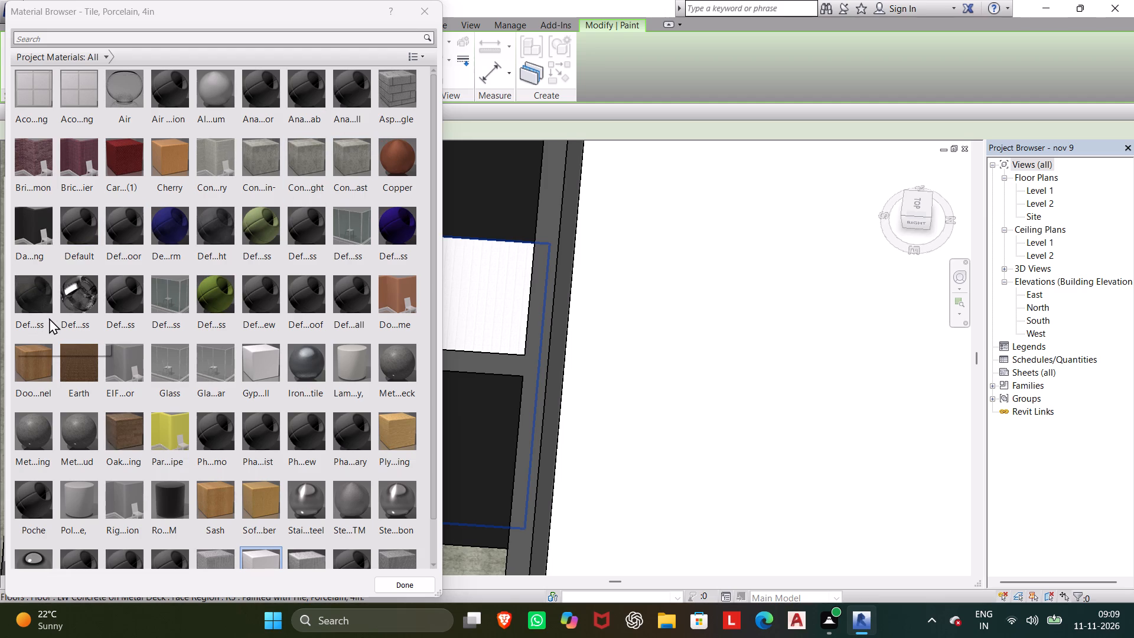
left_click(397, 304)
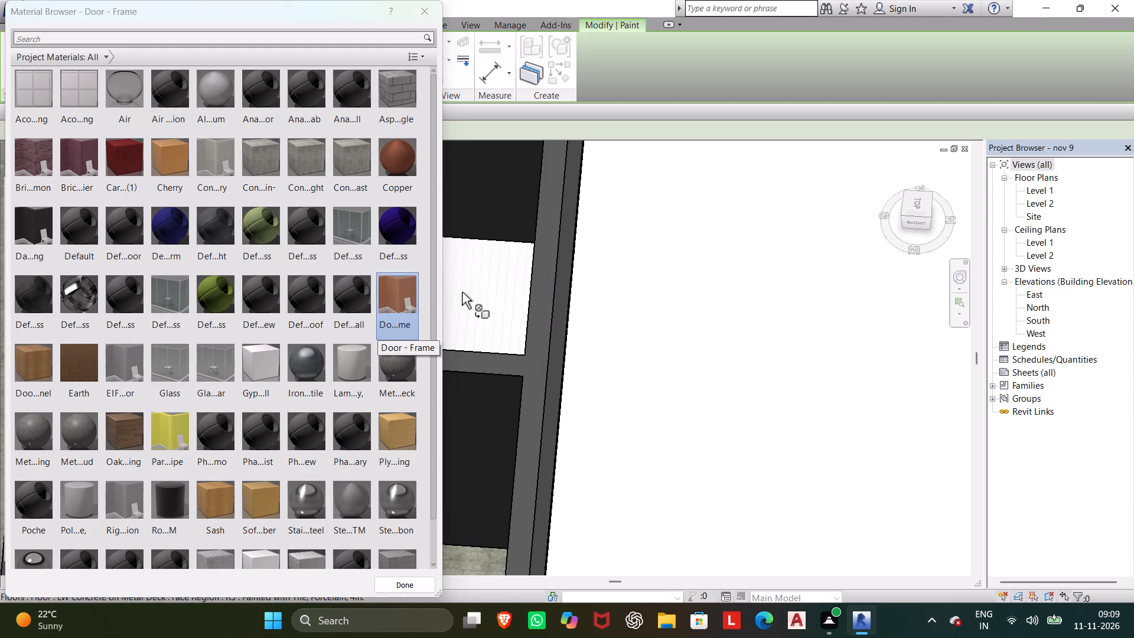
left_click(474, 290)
Paint the small room's floor region and the adjacent exterior wall face with Plywood, Sheathing.
left_click(386, 437)
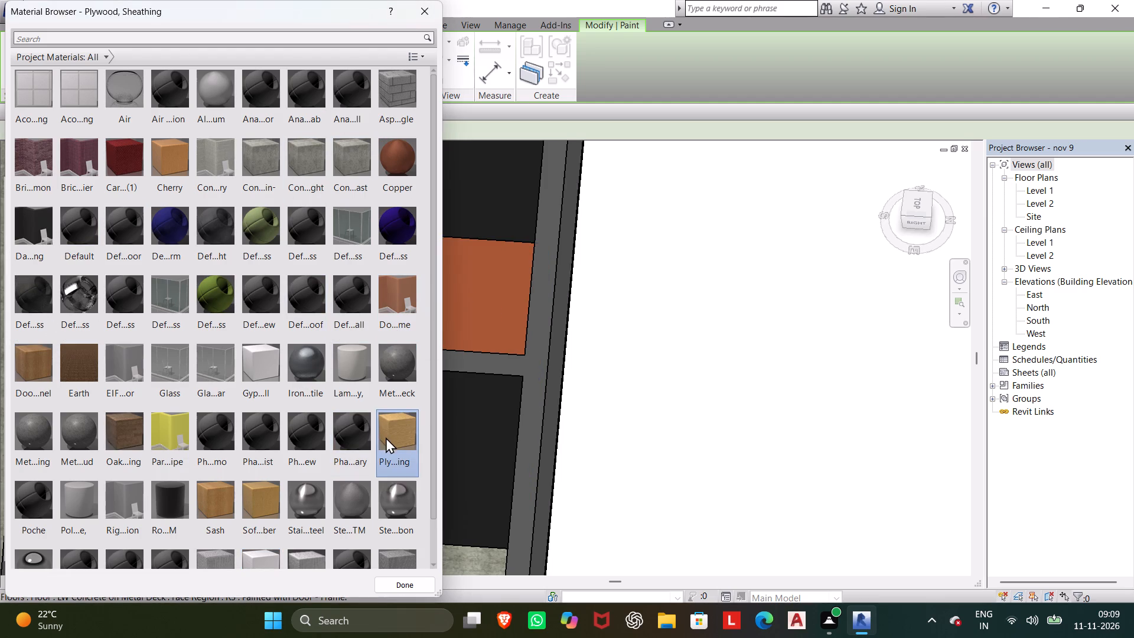
left_click(549, 327)
left_click(501, 315)
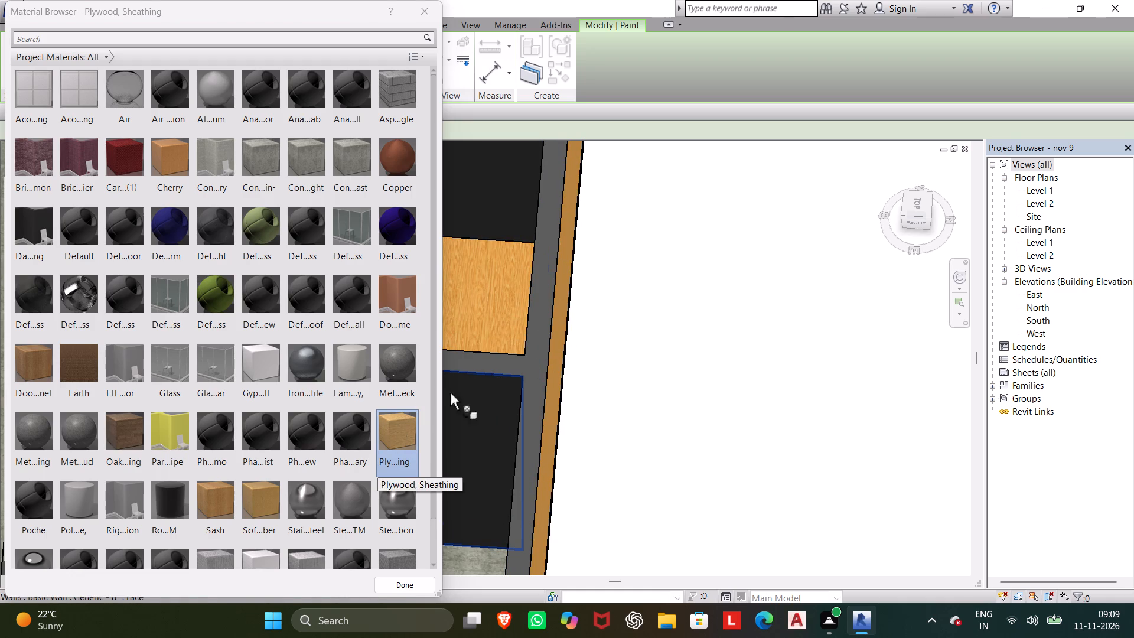
left_click(563, 314)
left_click(570, 332)
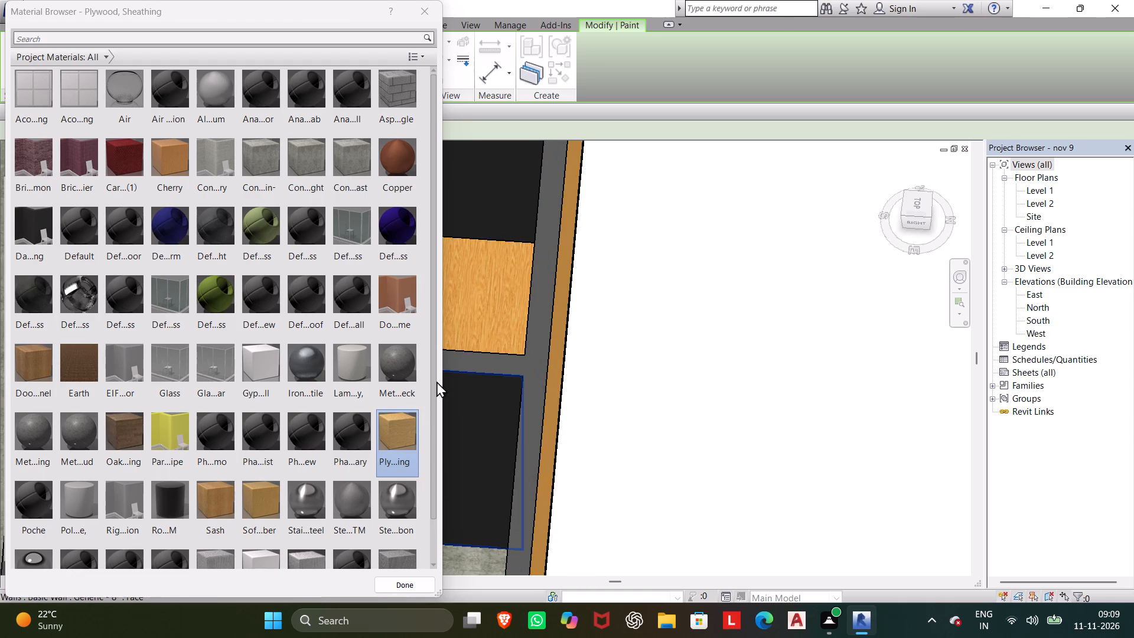
Repaint the plywood-finished outer face of the exterior wall with Oak Flooring.
scroll(259, 452, "down", 1)
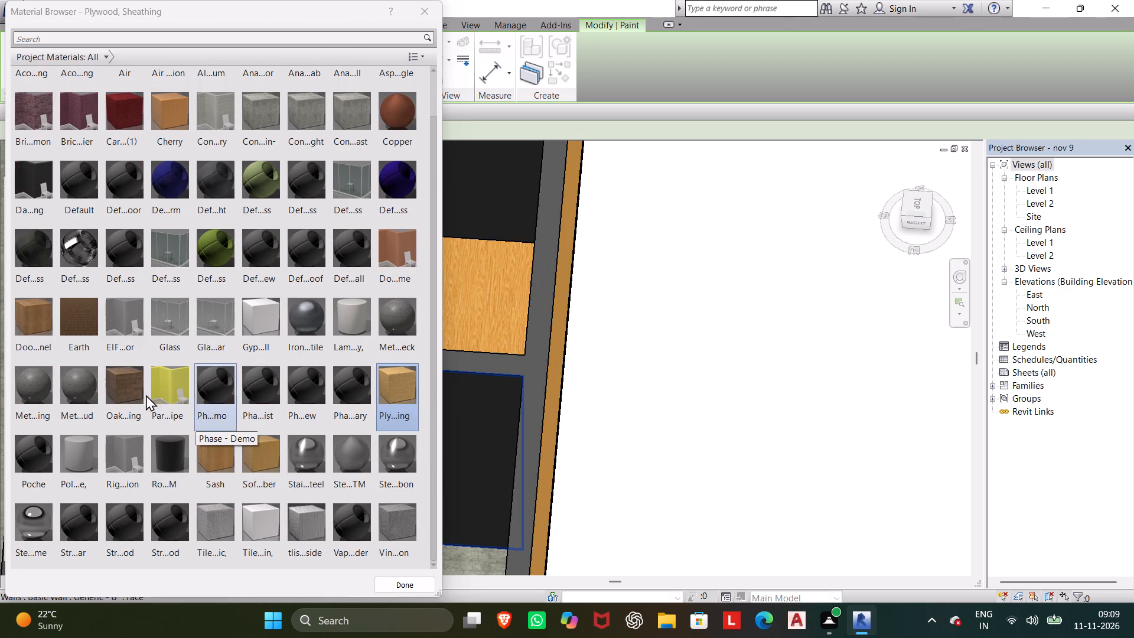
left_click(137, 393)
left_click(561, 353)
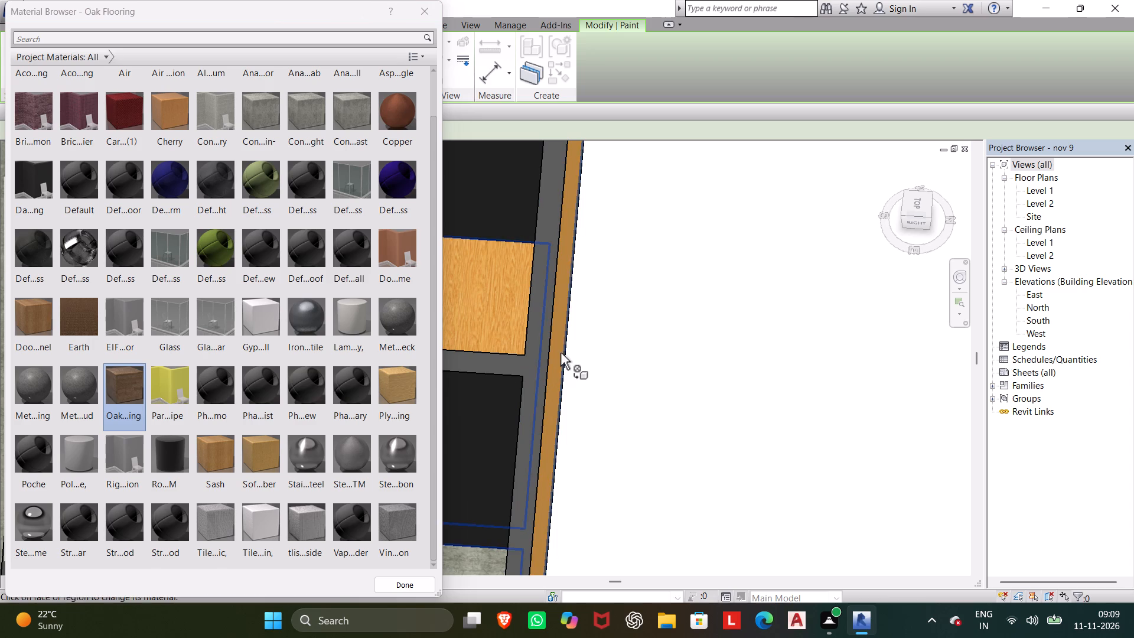
left_click(568, 360)
scroll(562, 362, "up", 12)
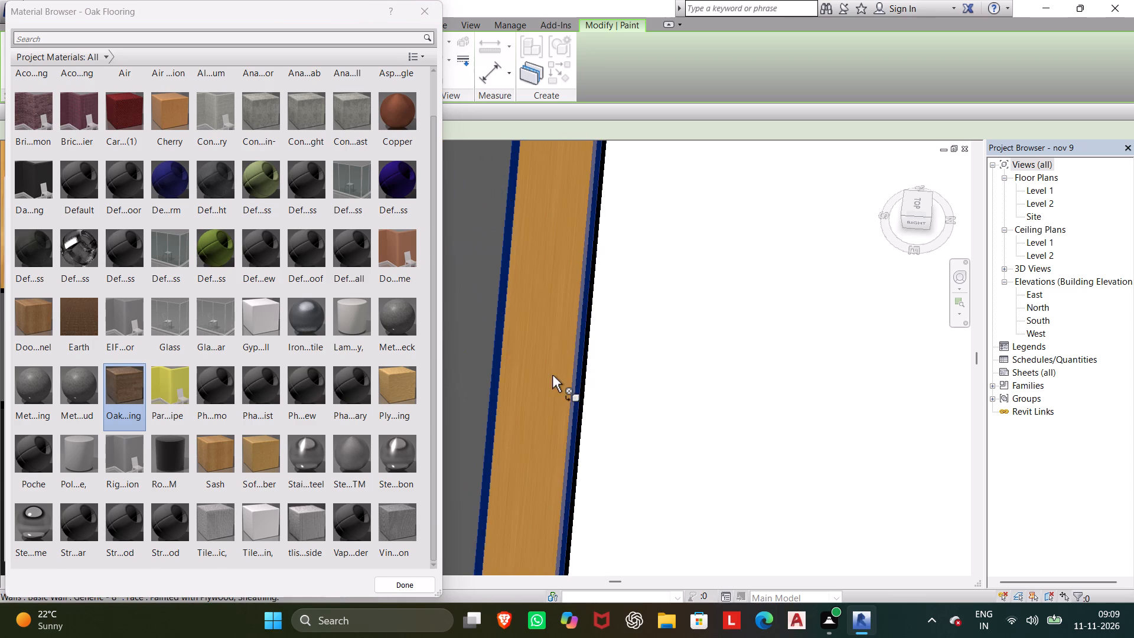
scroll(535, 389, "up", 6)
left_click(525, 392)
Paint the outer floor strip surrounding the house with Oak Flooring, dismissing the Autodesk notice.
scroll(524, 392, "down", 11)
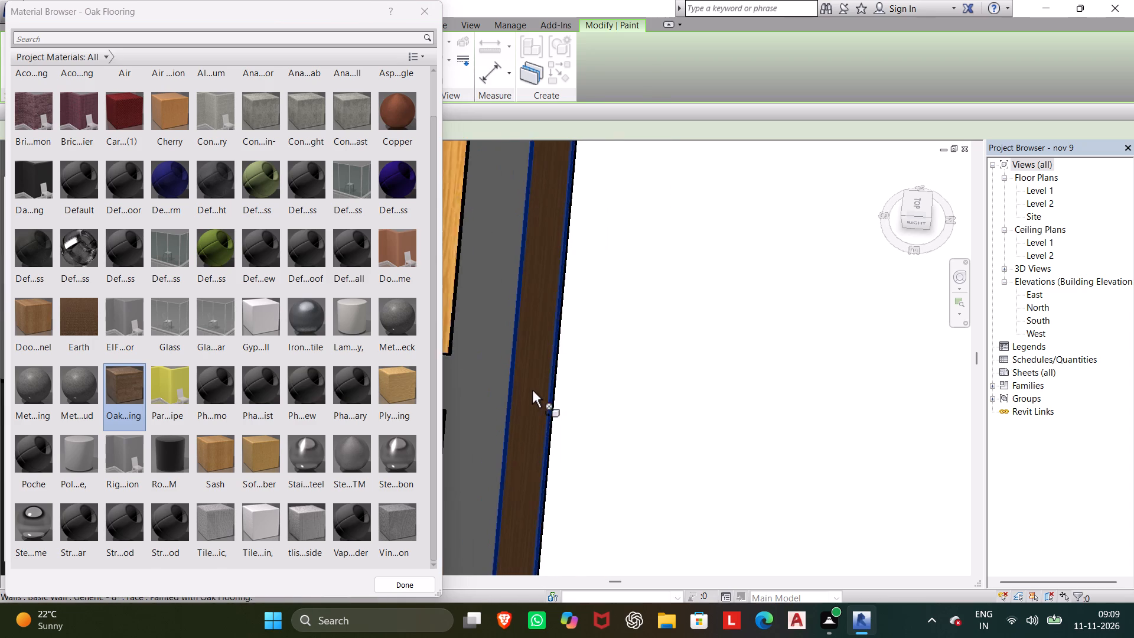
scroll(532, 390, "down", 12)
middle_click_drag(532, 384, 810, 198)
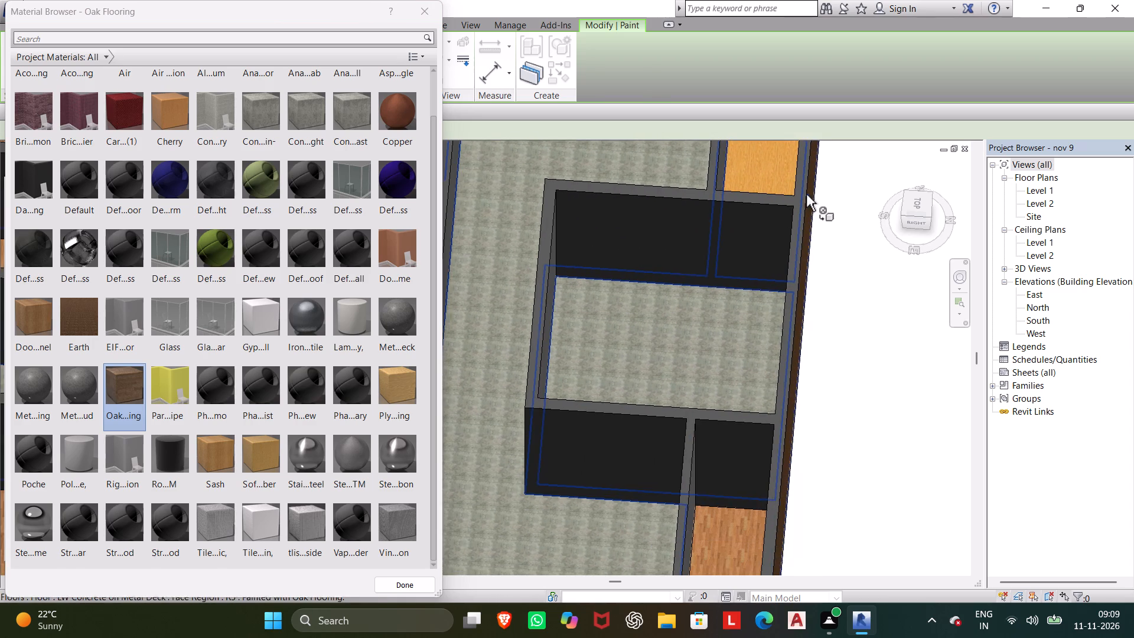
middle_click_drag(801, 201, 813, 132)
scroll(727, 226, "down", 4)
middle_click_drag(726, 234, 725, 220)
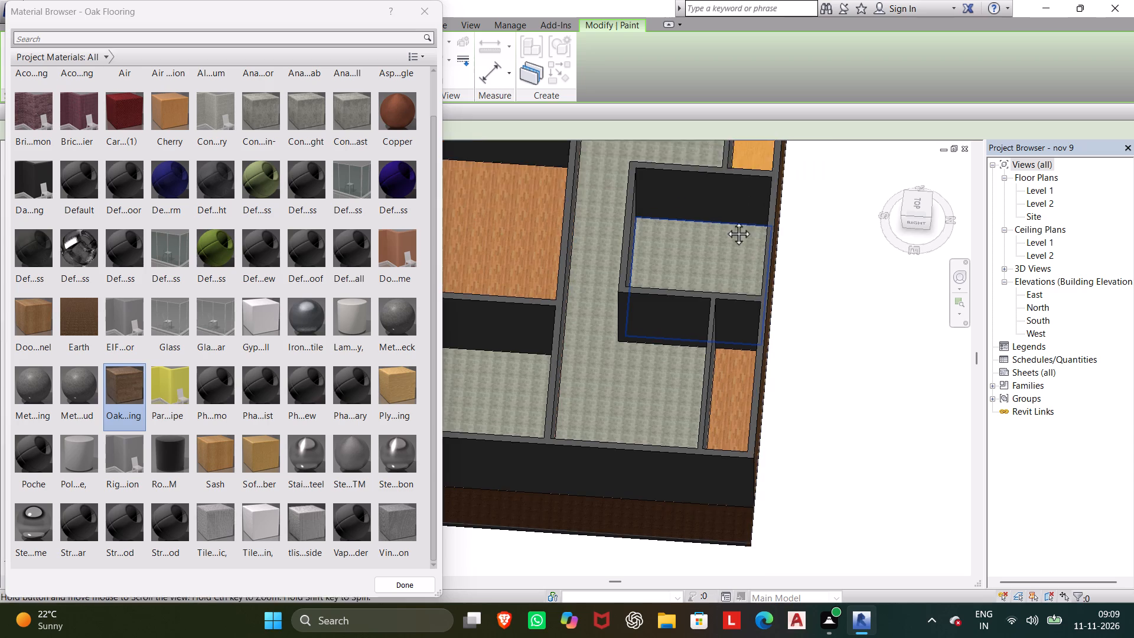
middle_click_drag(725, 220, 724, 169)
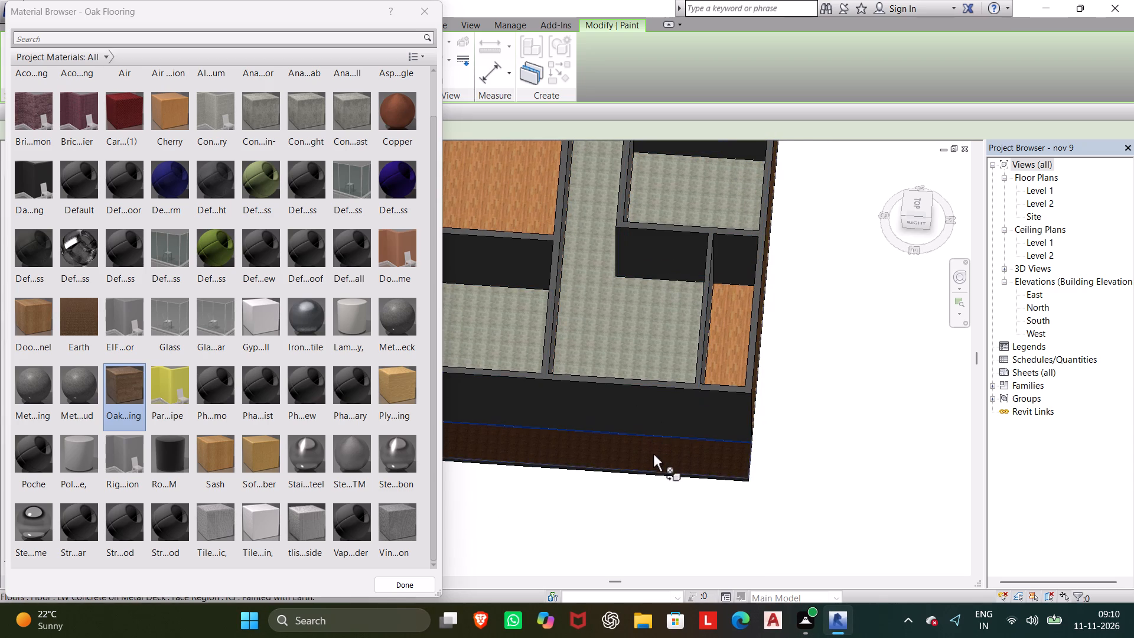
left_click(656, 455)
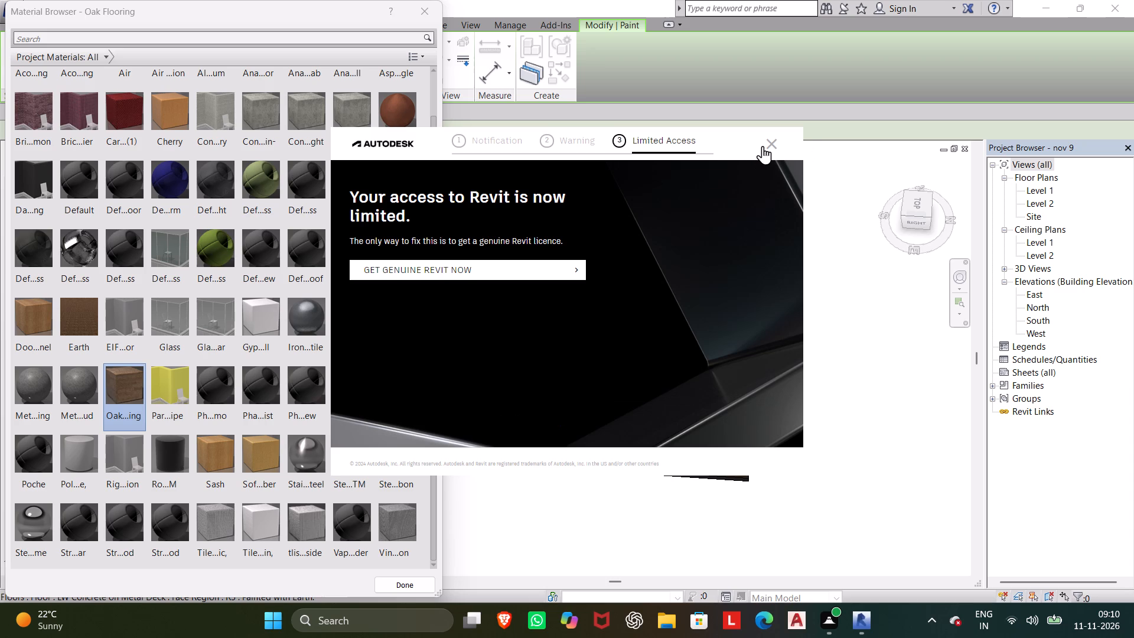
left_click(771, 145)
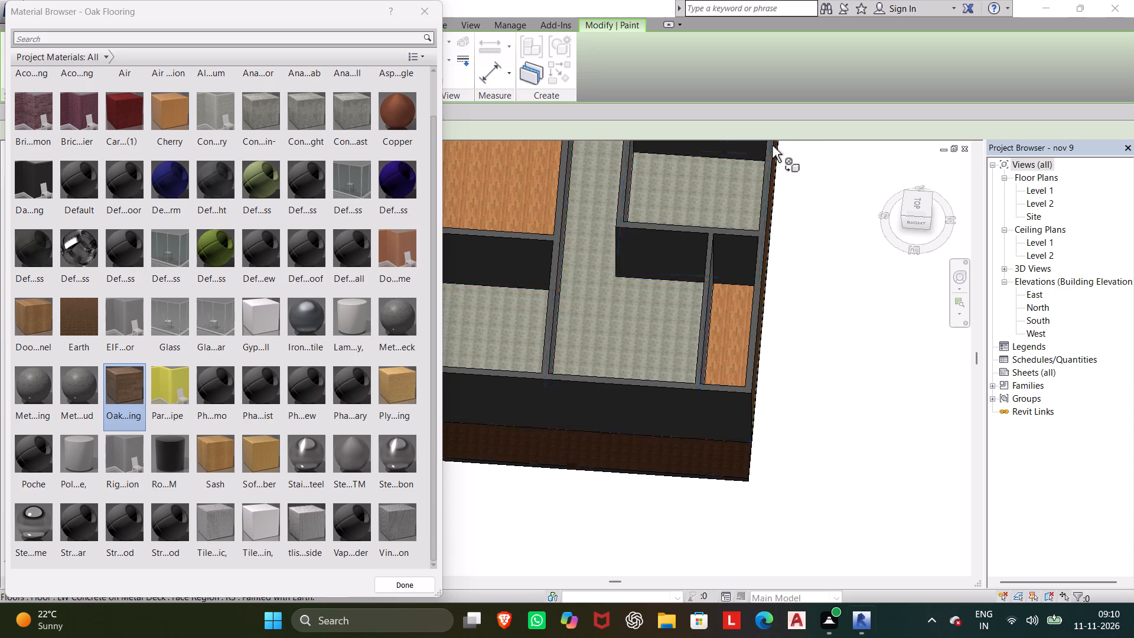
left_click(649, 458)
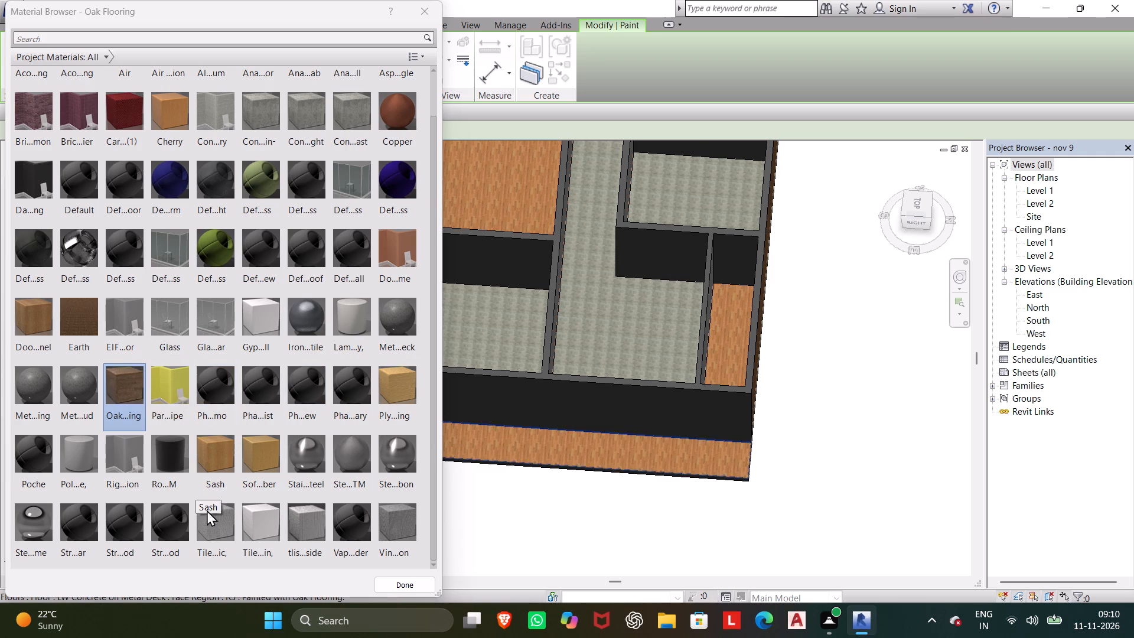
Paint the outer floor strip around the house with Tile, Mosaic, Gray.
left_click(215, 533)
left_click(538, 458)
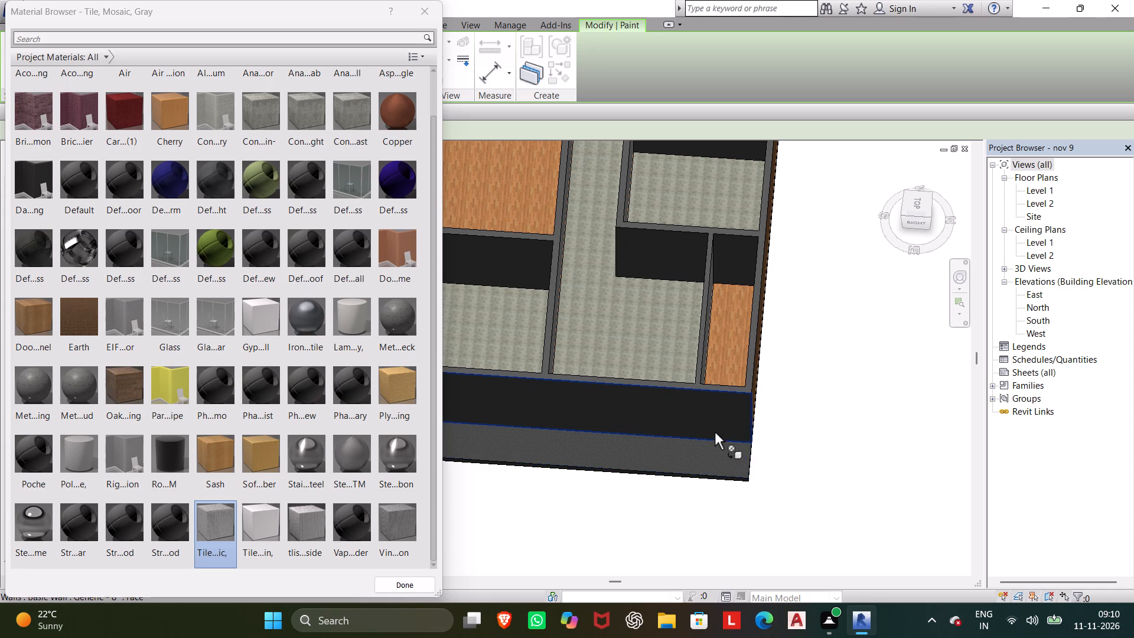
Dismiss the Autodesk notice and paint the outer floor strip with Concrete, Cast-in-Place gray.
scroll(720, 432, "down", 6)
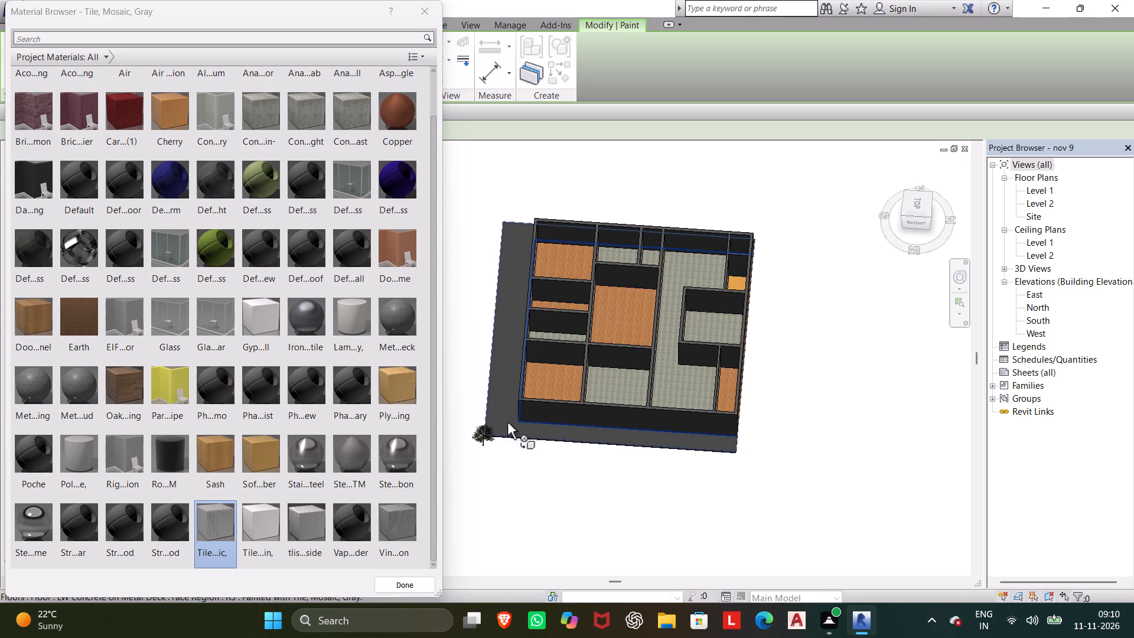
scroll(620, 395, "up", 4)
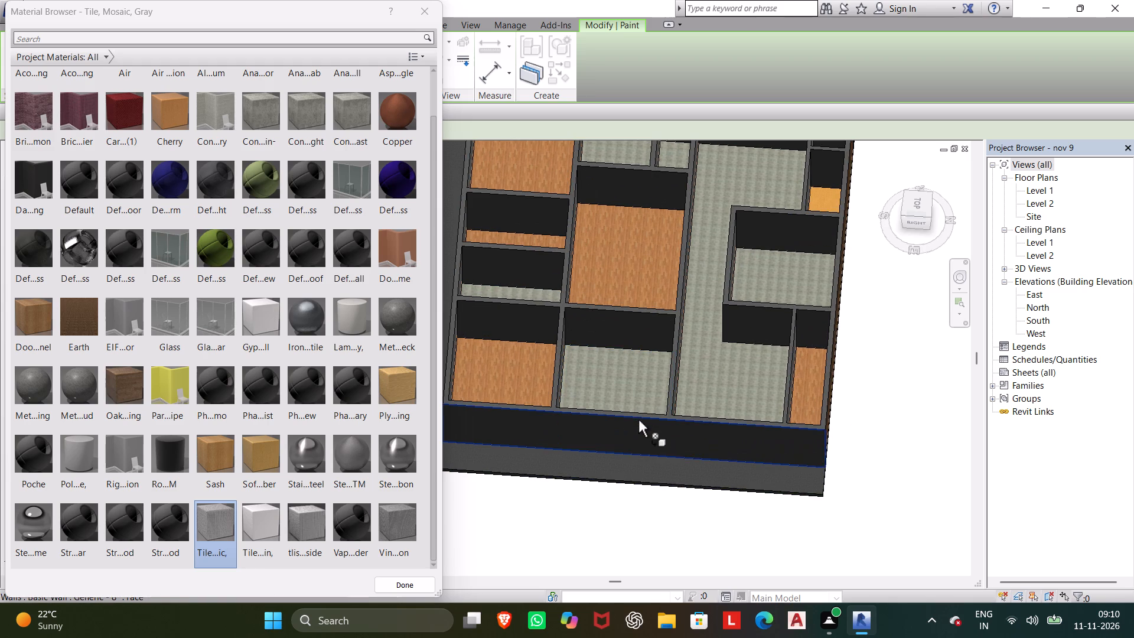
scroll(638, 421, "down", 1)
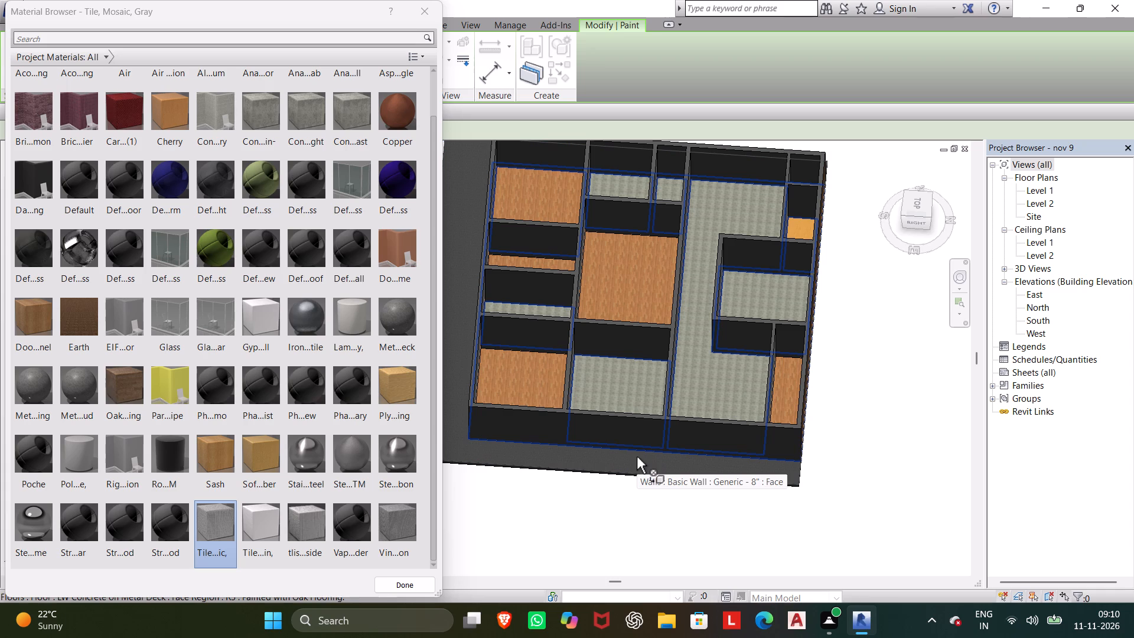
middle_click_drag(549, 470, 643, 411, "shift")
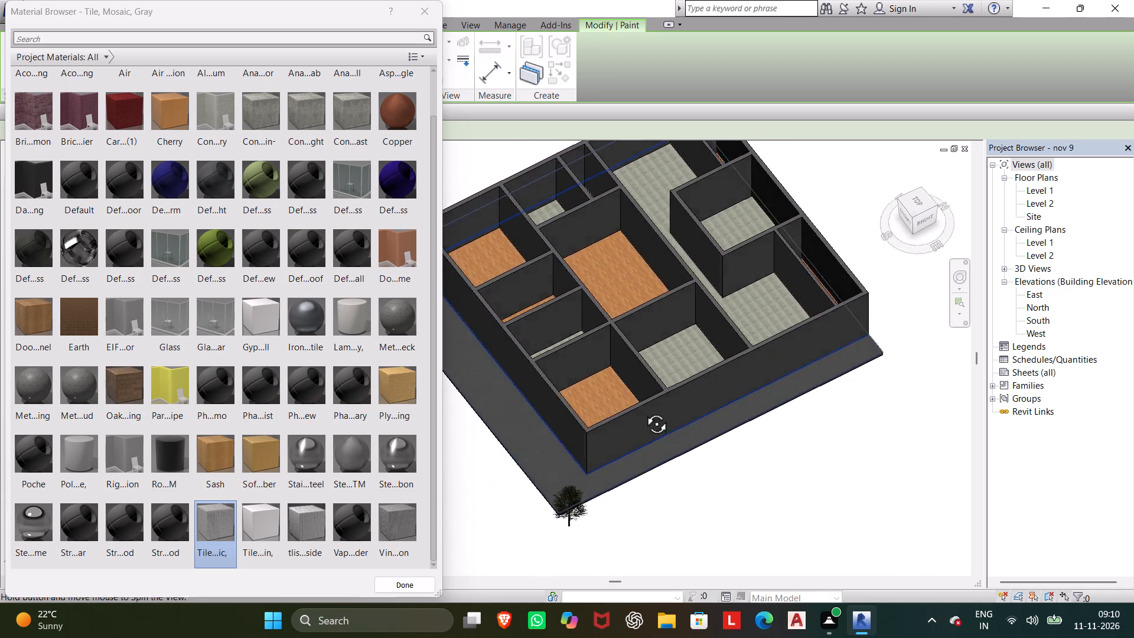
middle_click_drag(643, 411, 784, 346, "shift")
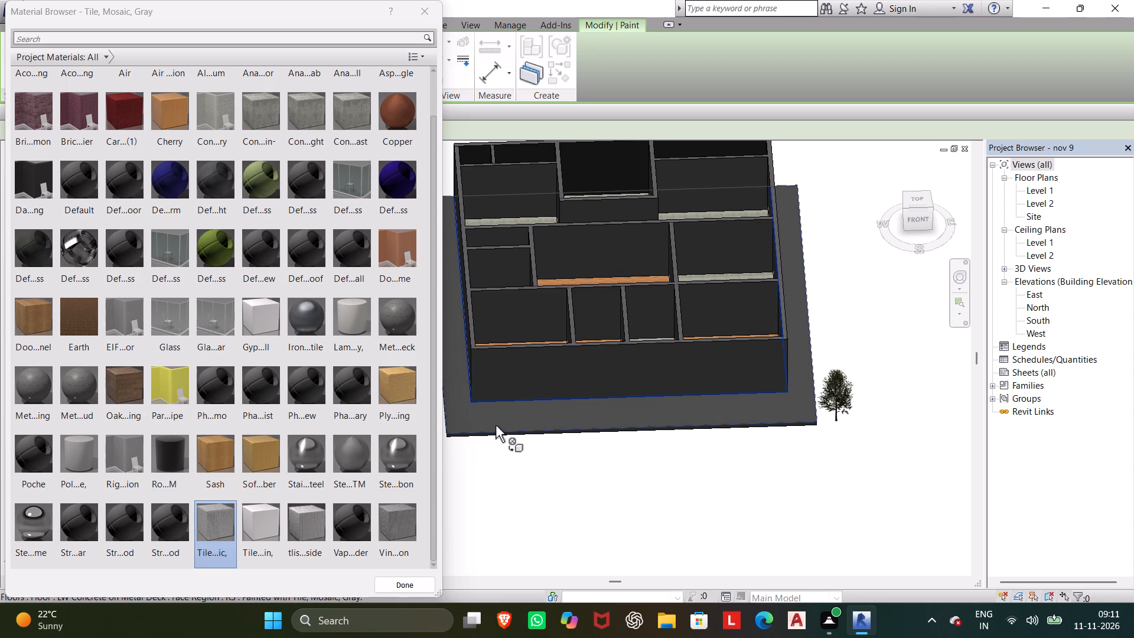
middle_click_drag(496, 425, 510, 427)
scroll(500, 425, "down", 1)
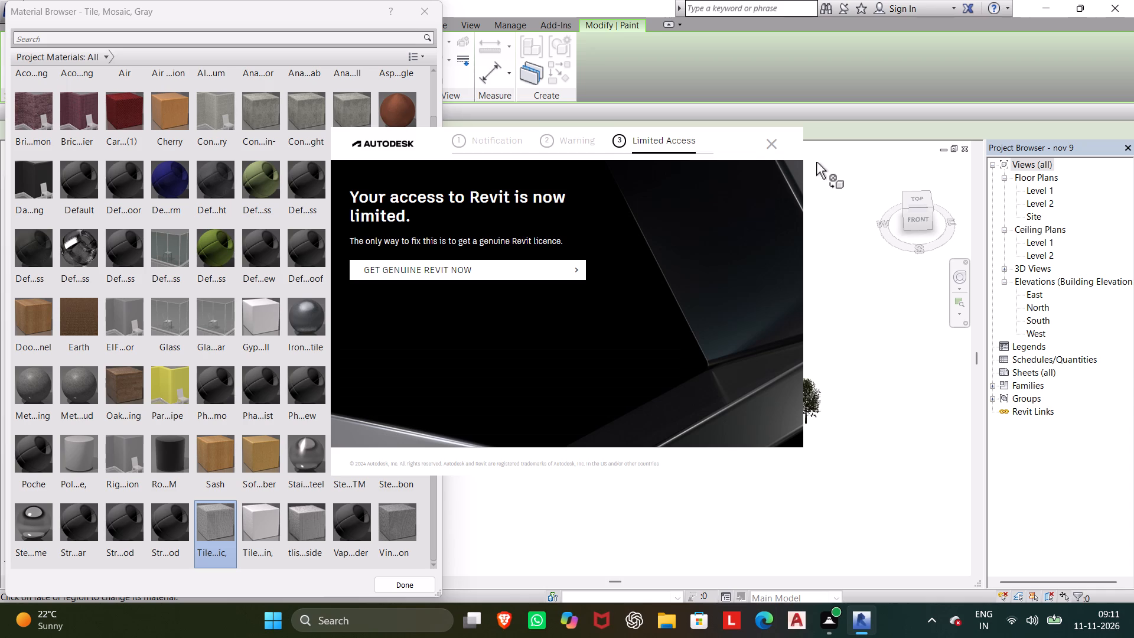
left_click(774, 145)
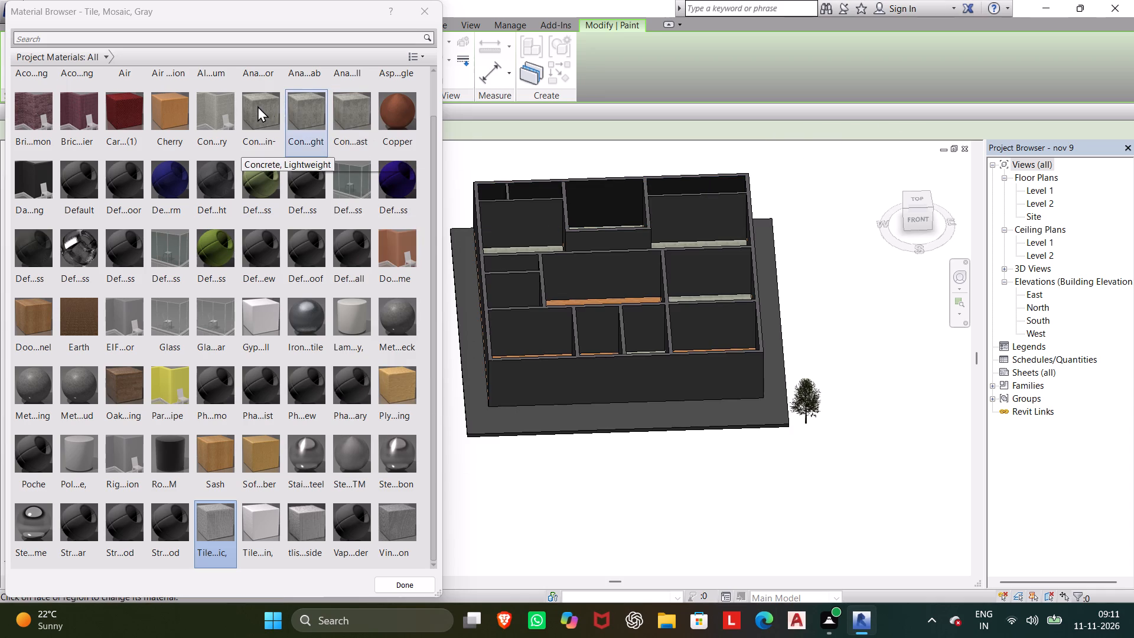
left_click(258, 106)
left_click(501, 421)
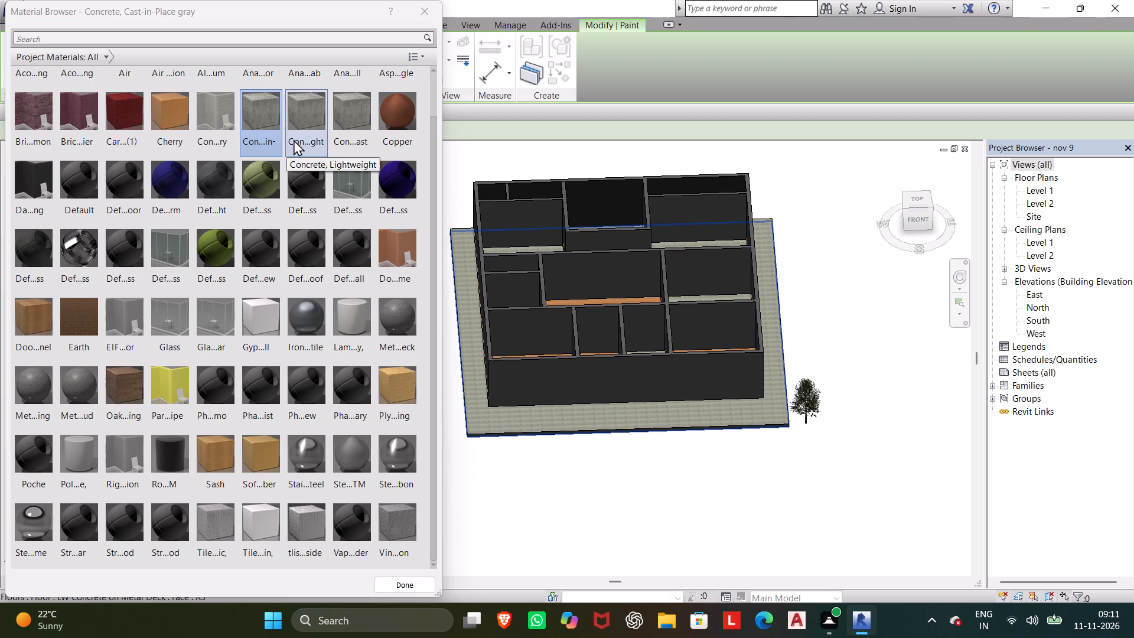
Repaint the outer floor strip around the house with Concrete, Lightweight.
left_click(307, 108)
left_click(502, 427)
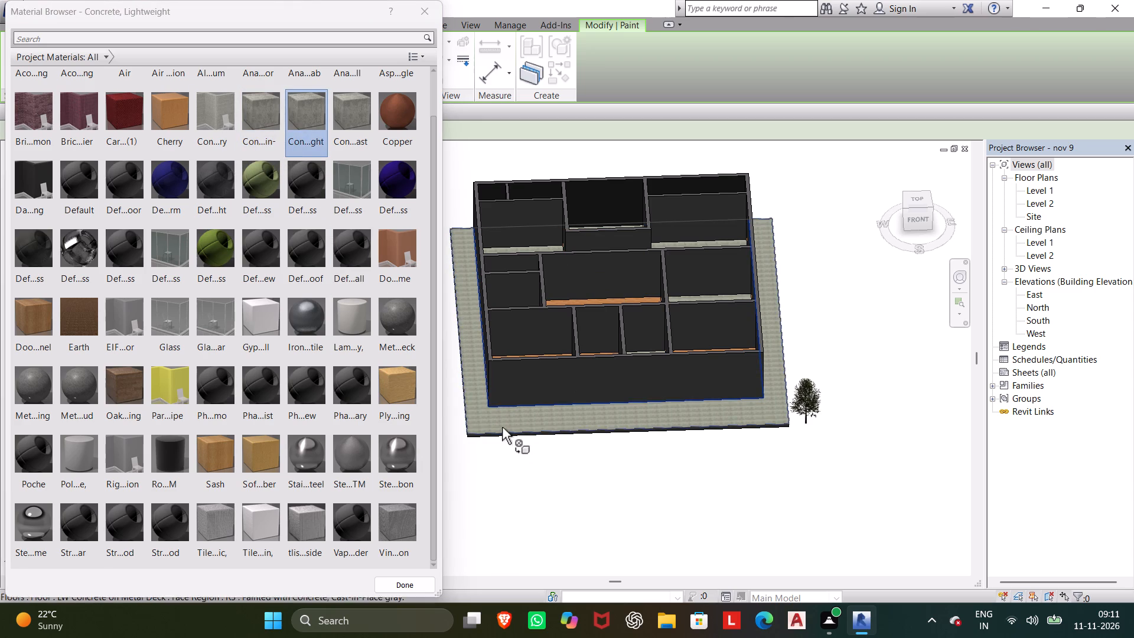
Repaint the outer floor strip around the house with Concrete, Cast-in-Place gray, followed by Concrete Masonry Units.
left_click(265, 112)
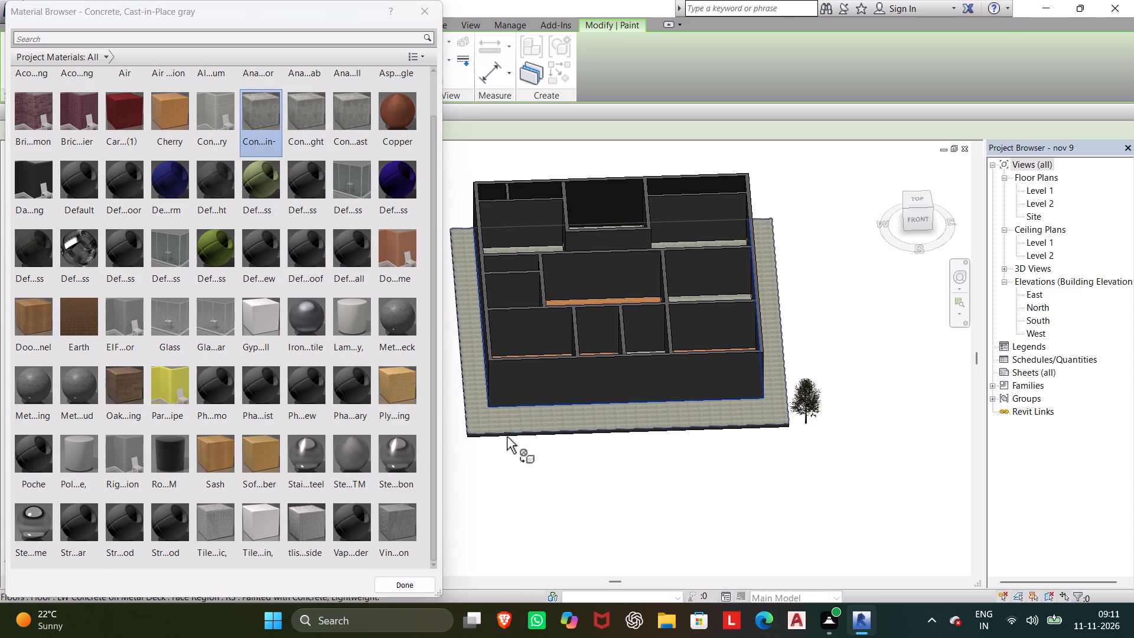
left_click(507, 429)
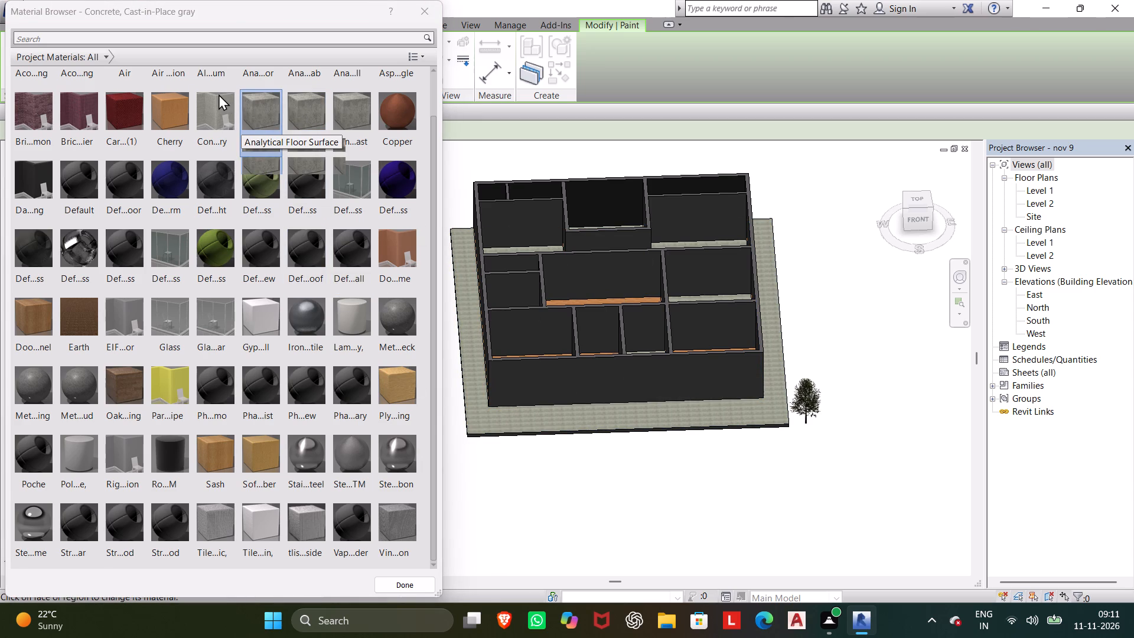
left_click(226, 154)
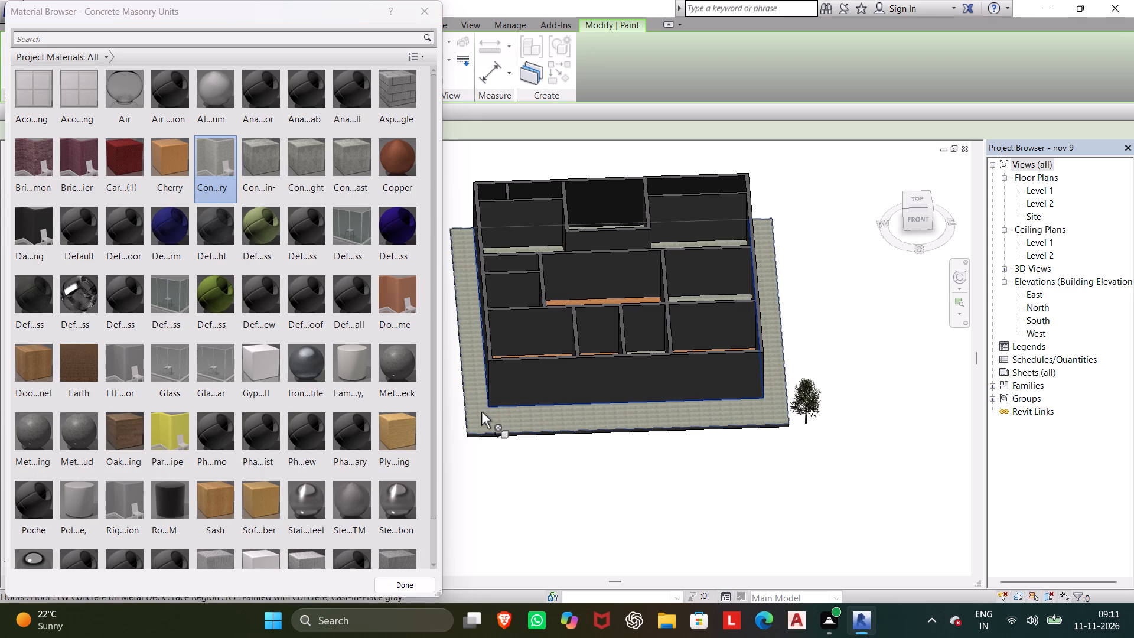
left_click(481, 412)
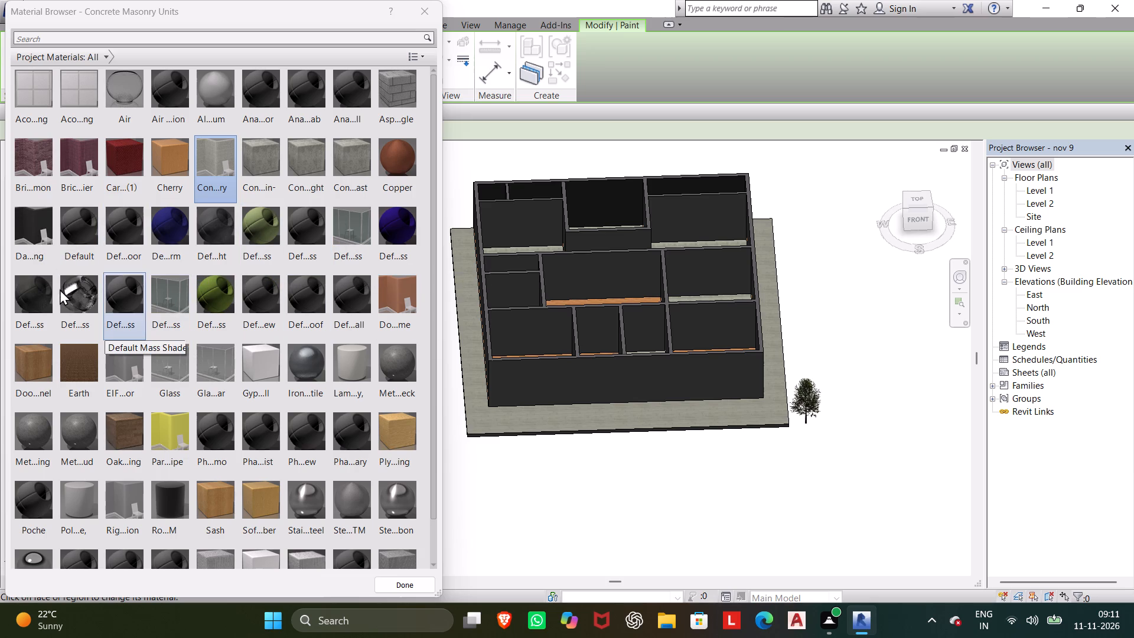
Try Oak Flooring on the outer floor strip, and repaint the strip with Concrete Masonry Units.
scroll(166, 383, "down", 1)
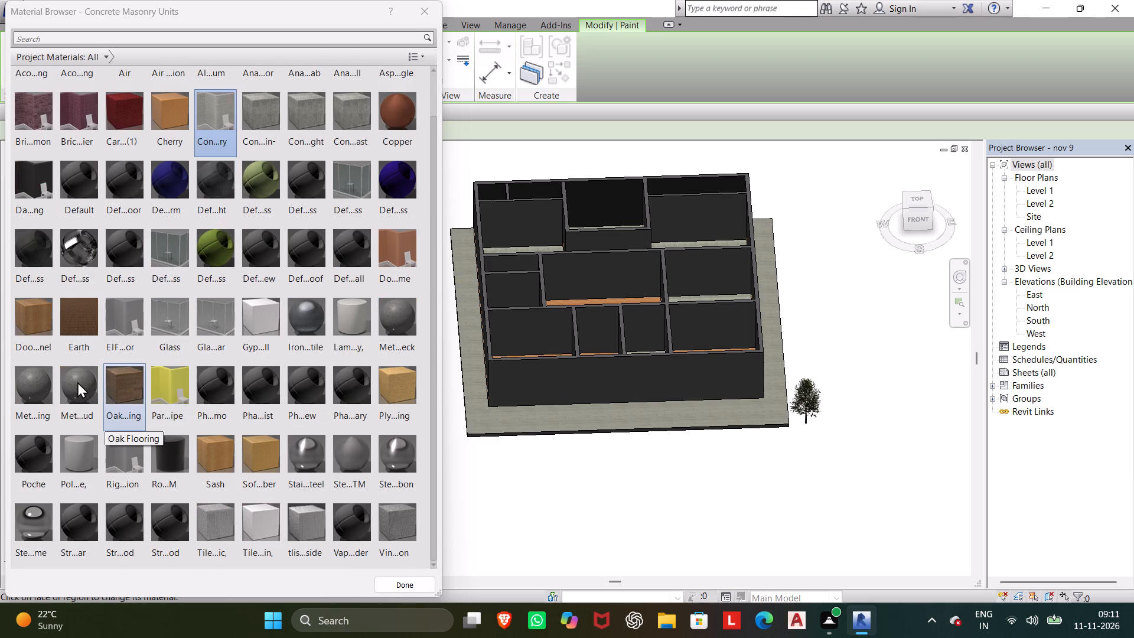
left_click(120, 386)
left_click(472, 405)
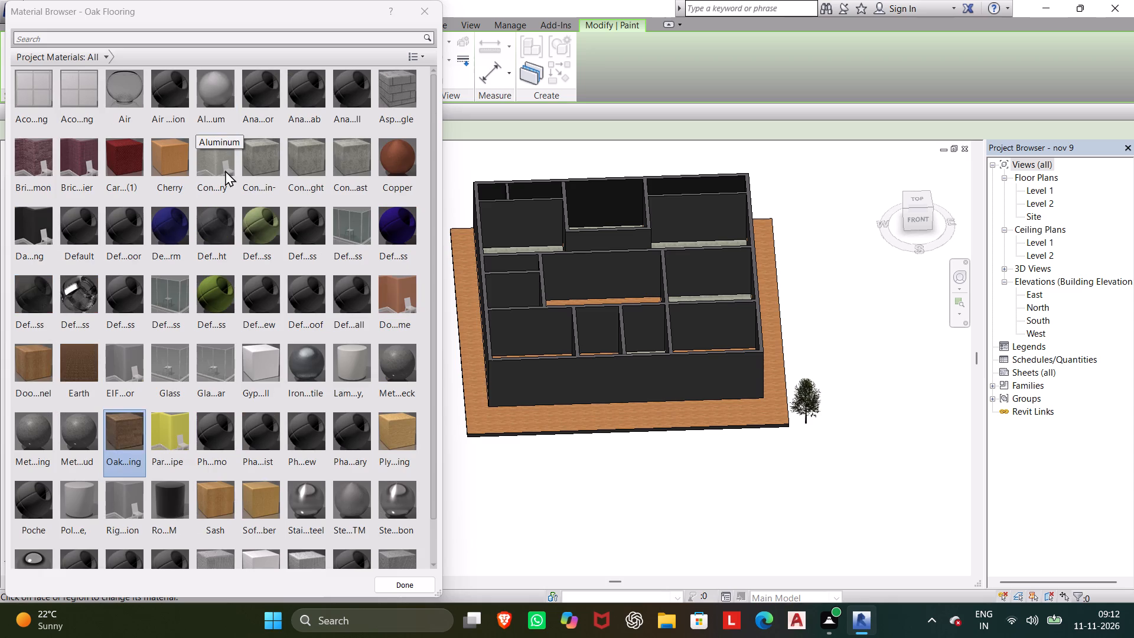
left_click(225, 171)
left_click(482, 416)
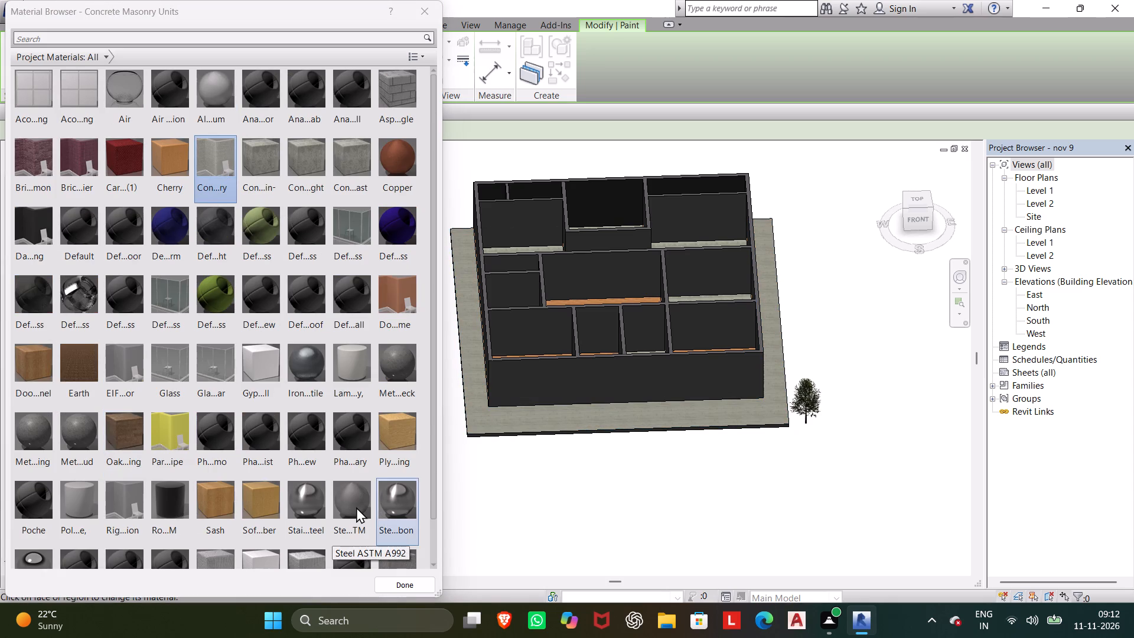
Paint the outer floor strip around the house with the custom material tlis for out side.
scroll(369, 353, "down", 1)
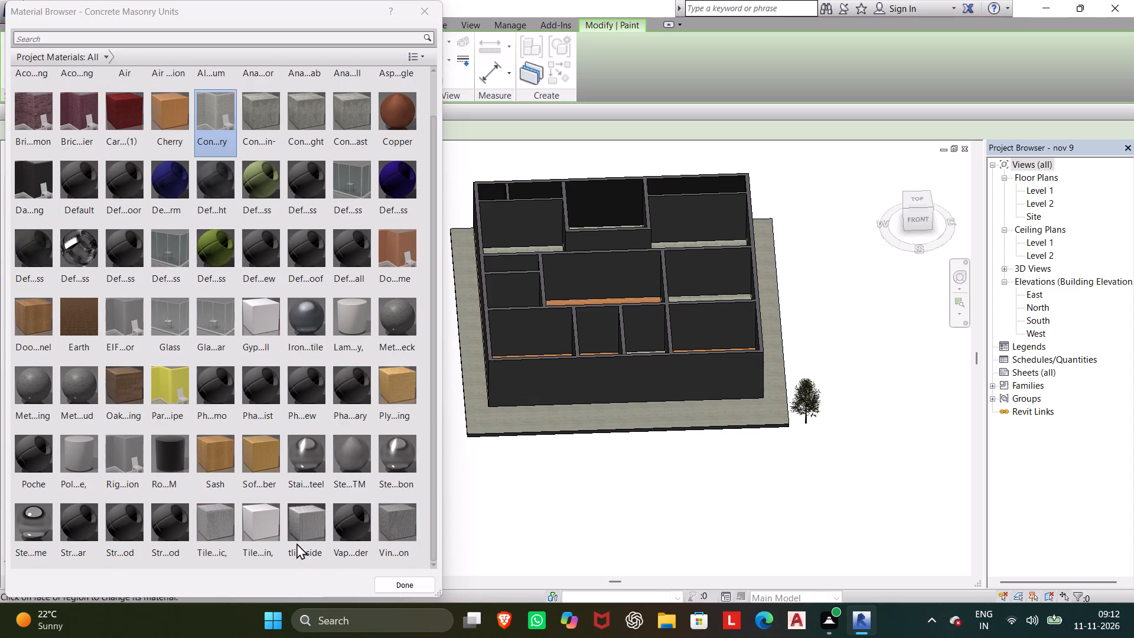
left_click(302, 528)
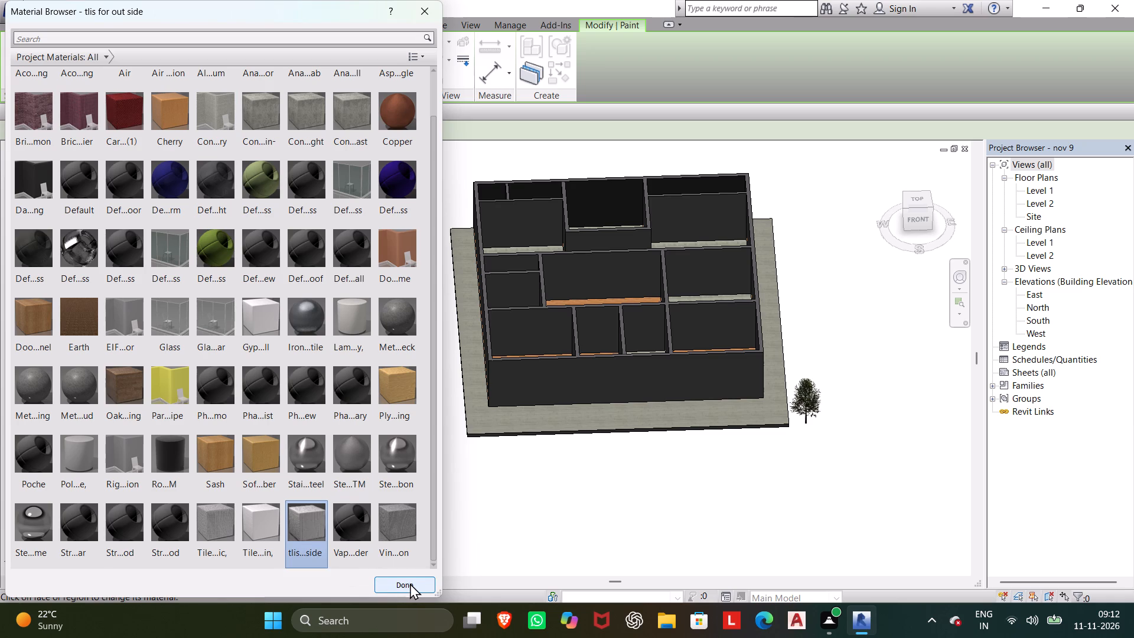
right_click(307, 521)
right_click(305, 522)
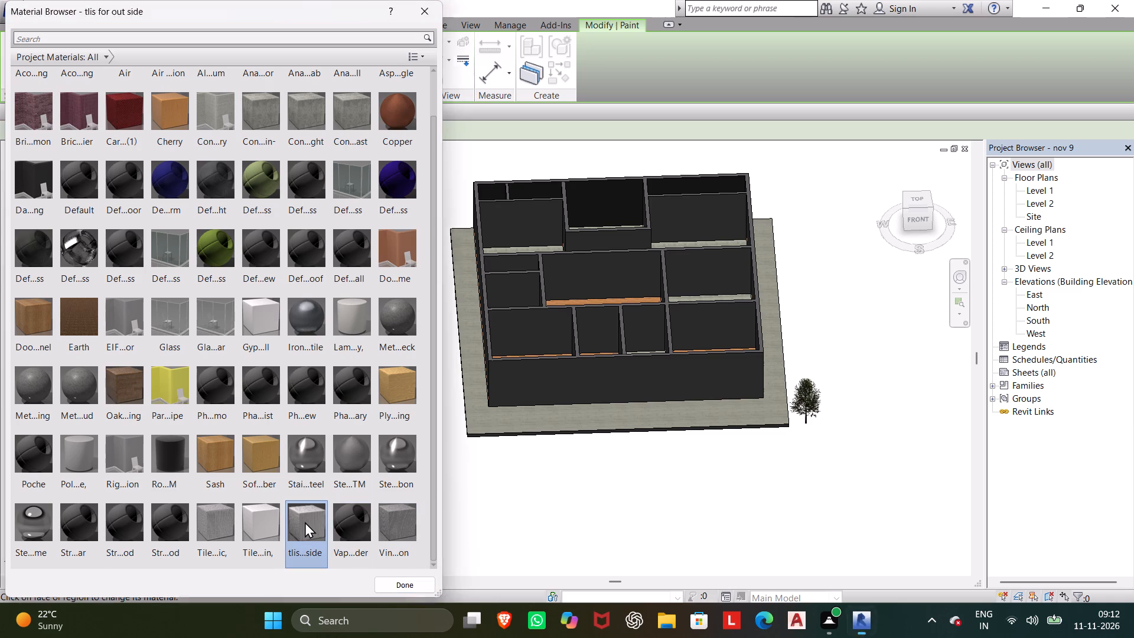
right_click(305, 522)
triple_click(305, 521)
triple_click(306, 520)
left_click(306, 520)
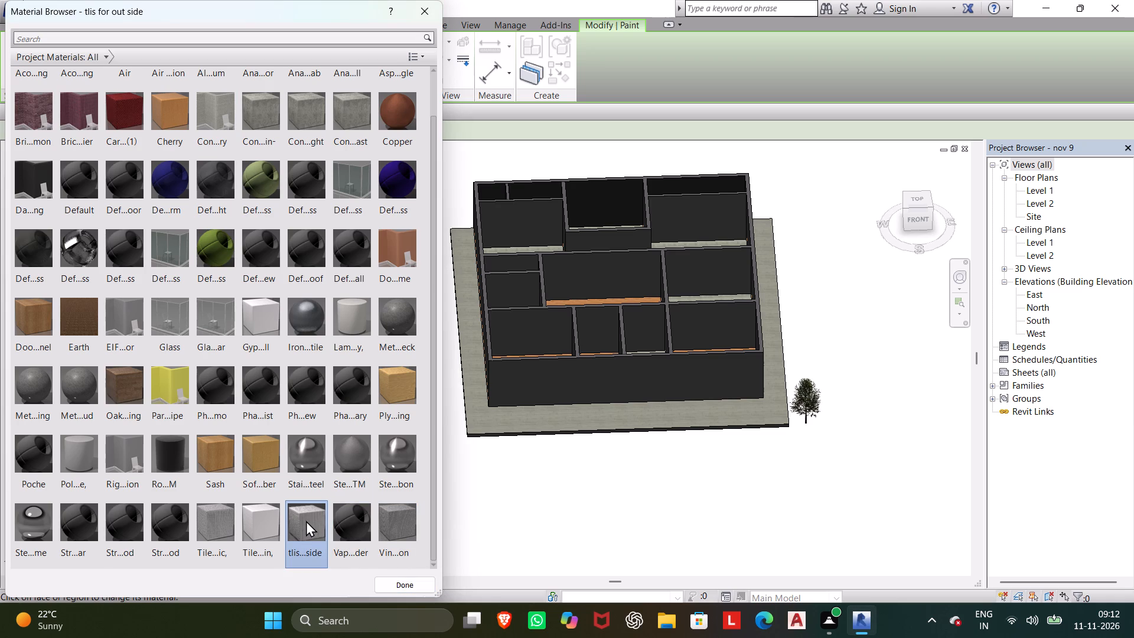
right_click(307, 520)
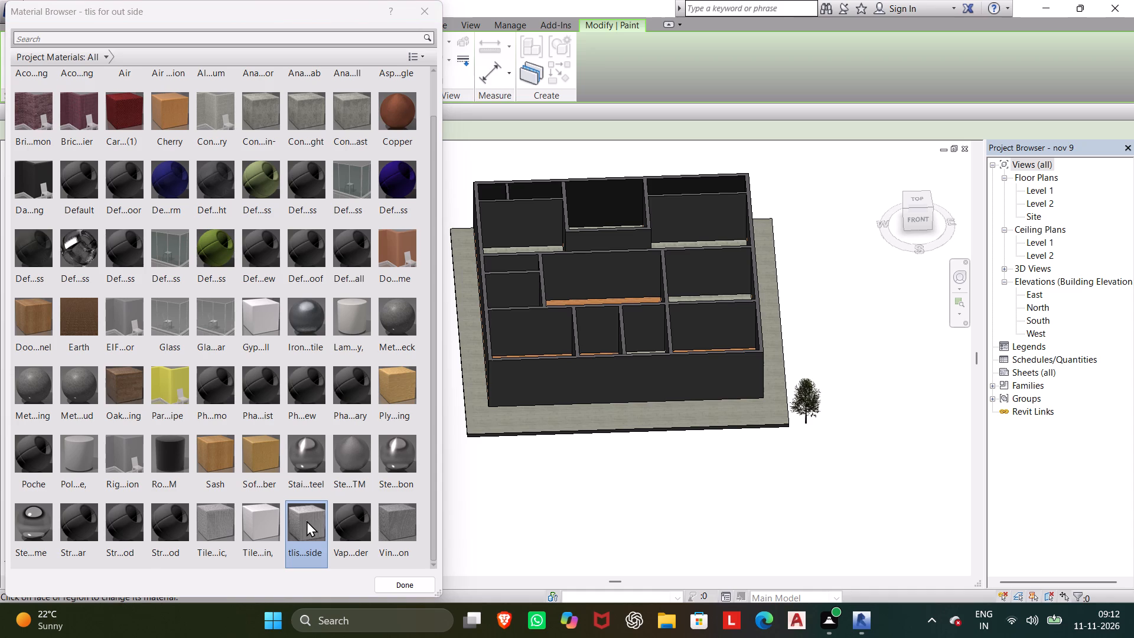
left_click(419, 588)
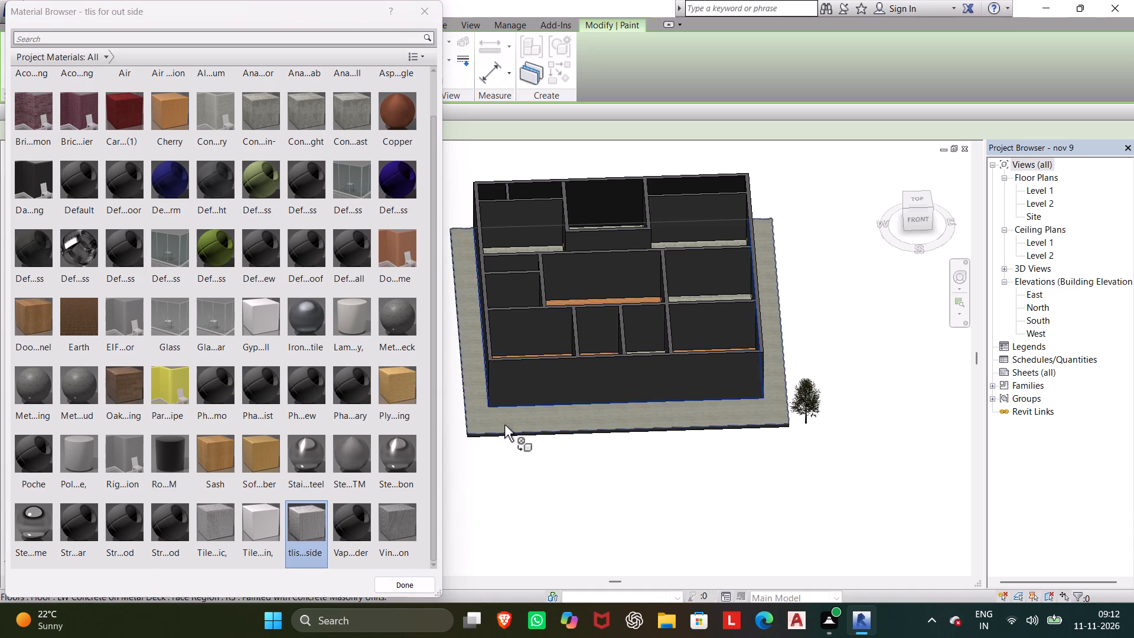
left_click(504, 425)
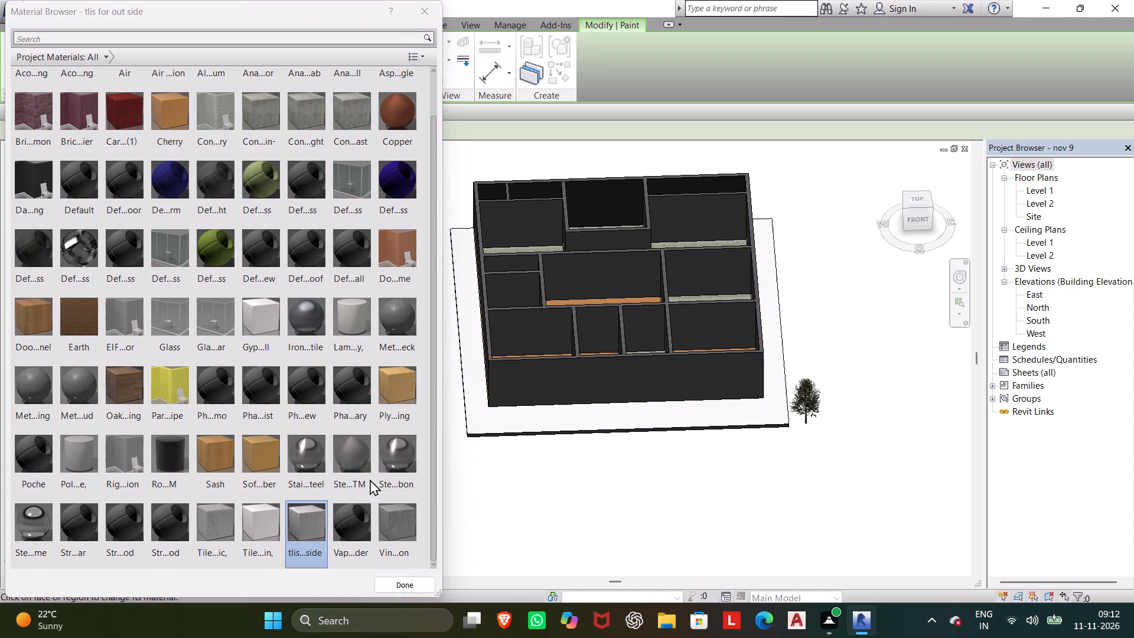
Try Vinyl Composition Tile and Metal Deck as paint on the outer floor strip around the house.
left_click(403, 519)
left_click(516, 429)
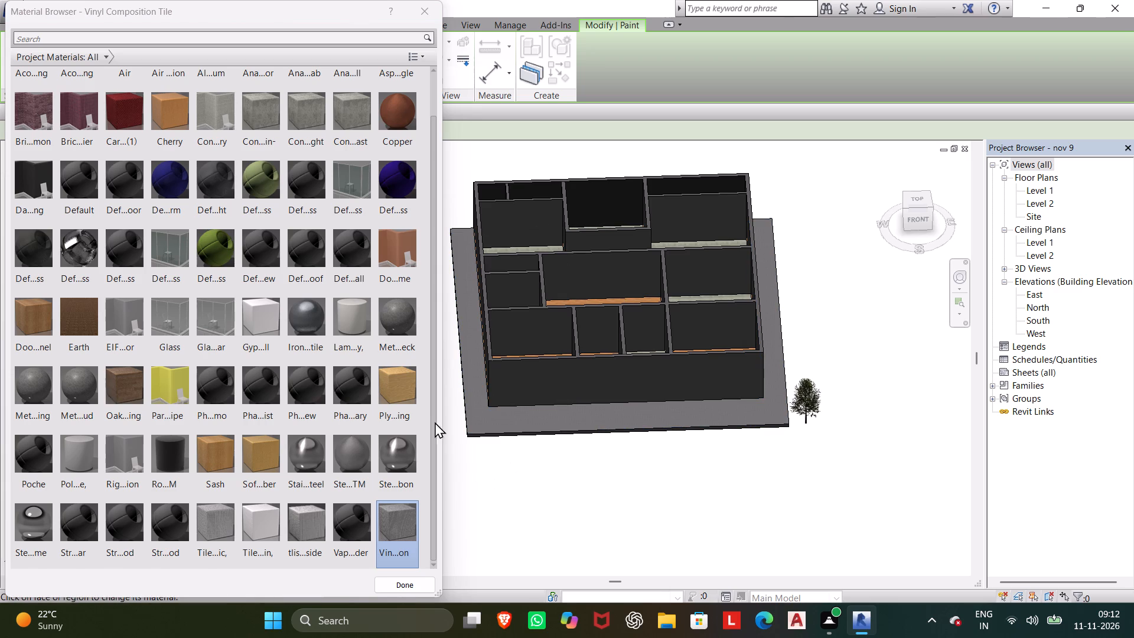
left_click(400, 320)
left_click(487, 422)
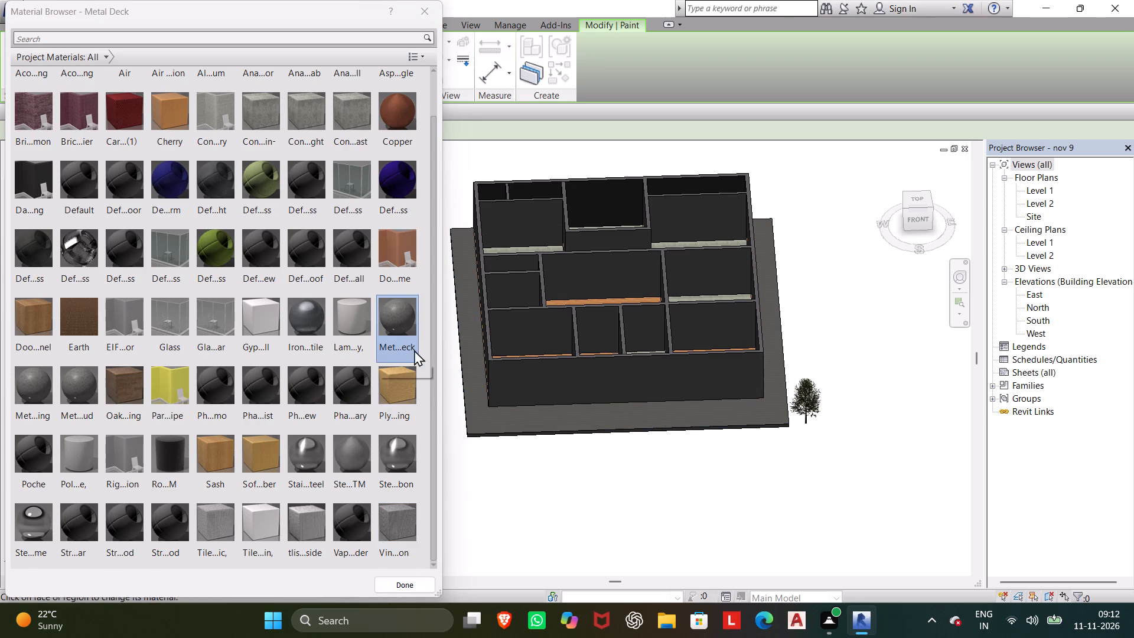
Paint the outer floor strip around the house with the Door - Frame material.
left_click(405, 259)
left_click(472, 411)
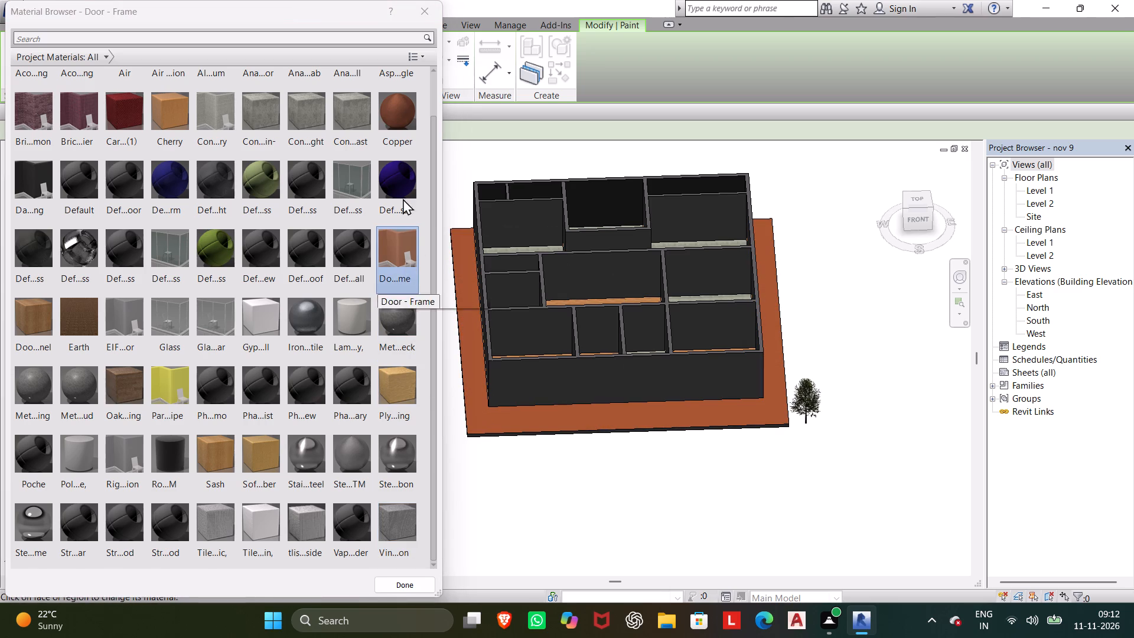
Paint the outer floor strip around the house with Concrete Masonry Units and finish painting.
left_click(224, 108)
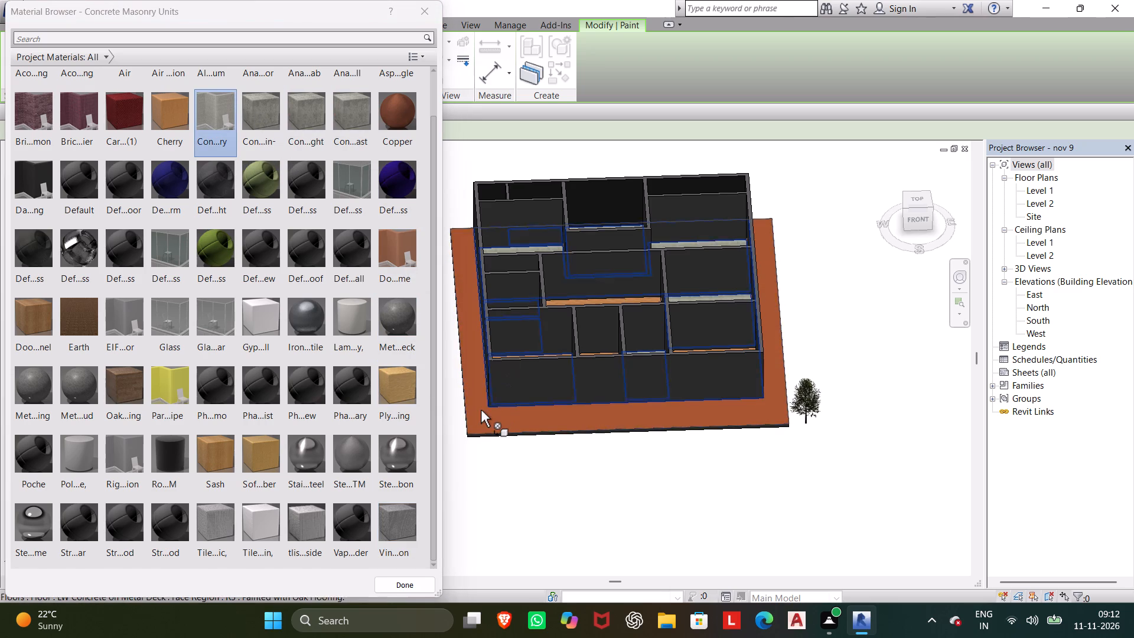
left_click(481, 411)
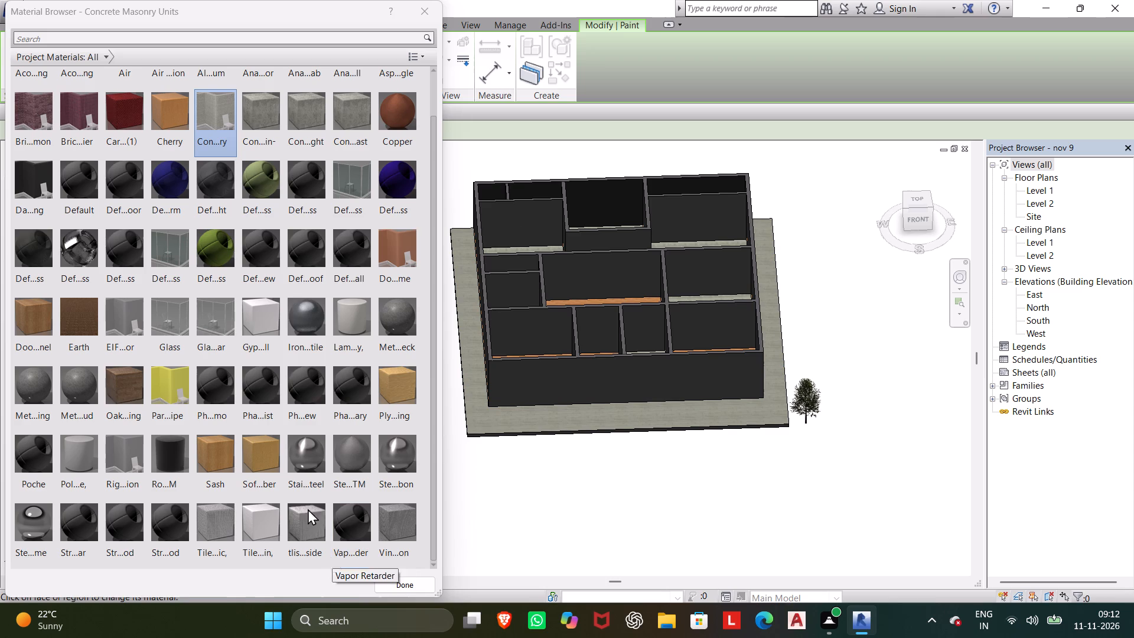
left_click(421, 577)
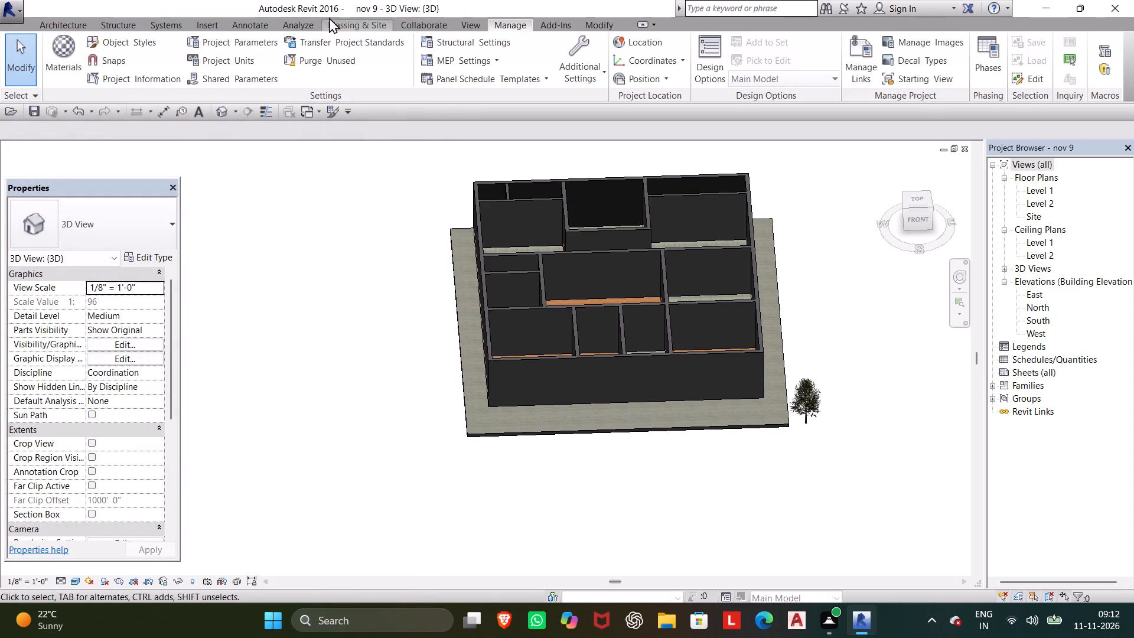
Open the appearance settings of the tlis for out side material with its Ceramic properties expanded, dismissing the Autodesk notice.
left_click(60, 50)
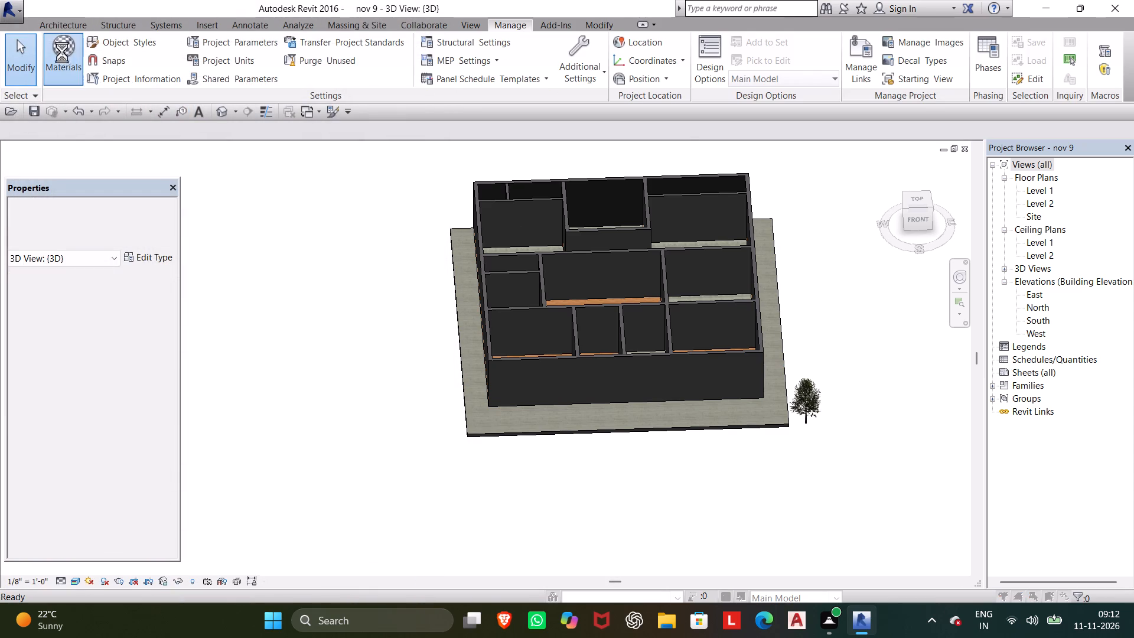
scroll(366, 311, "down", 2)
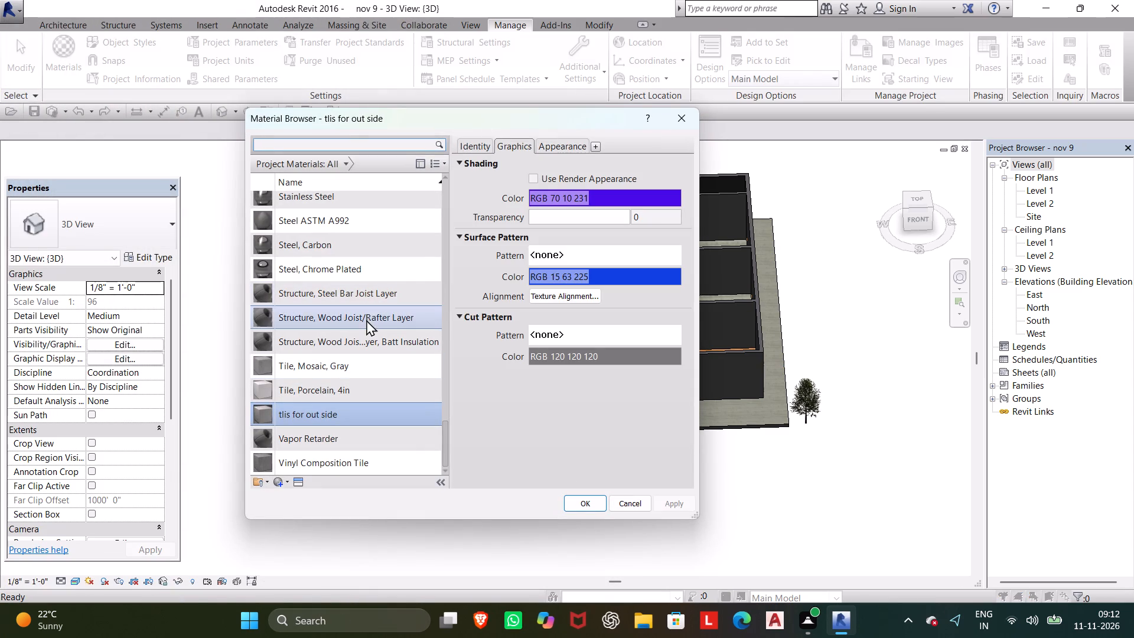
scroll(366, 320, "down", 12)
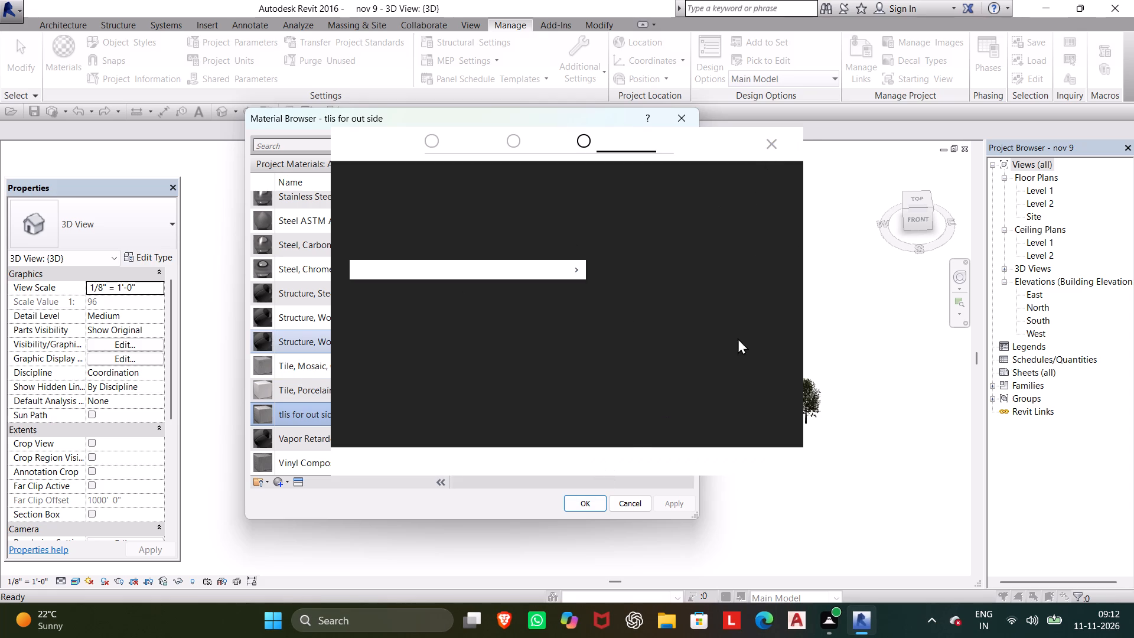
left_click(769, 145)
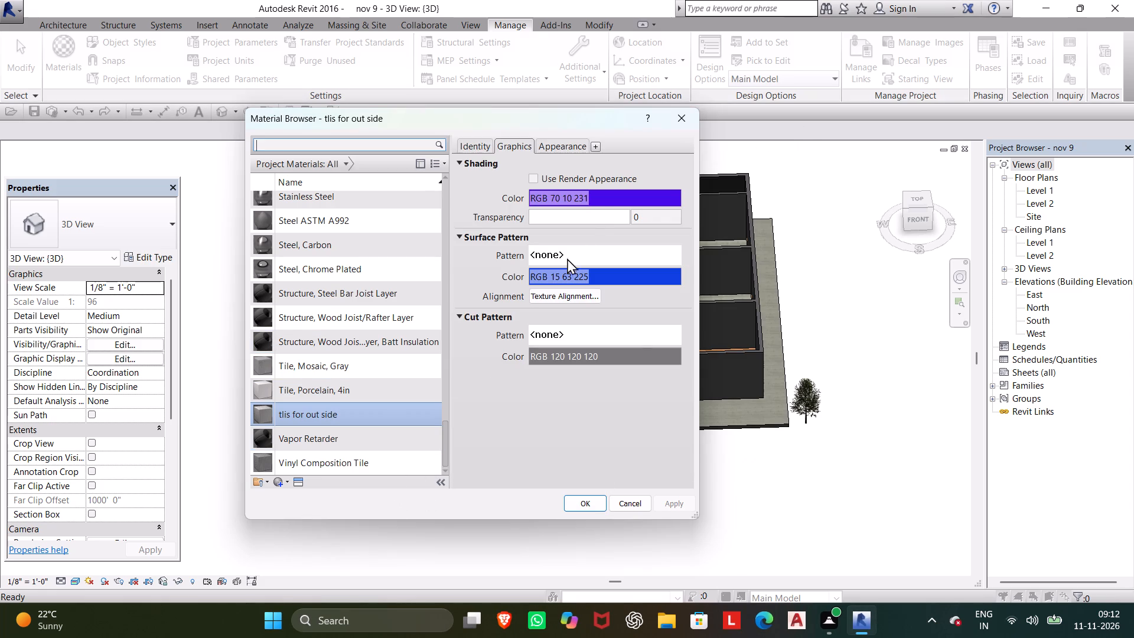
left_click(570, 145)
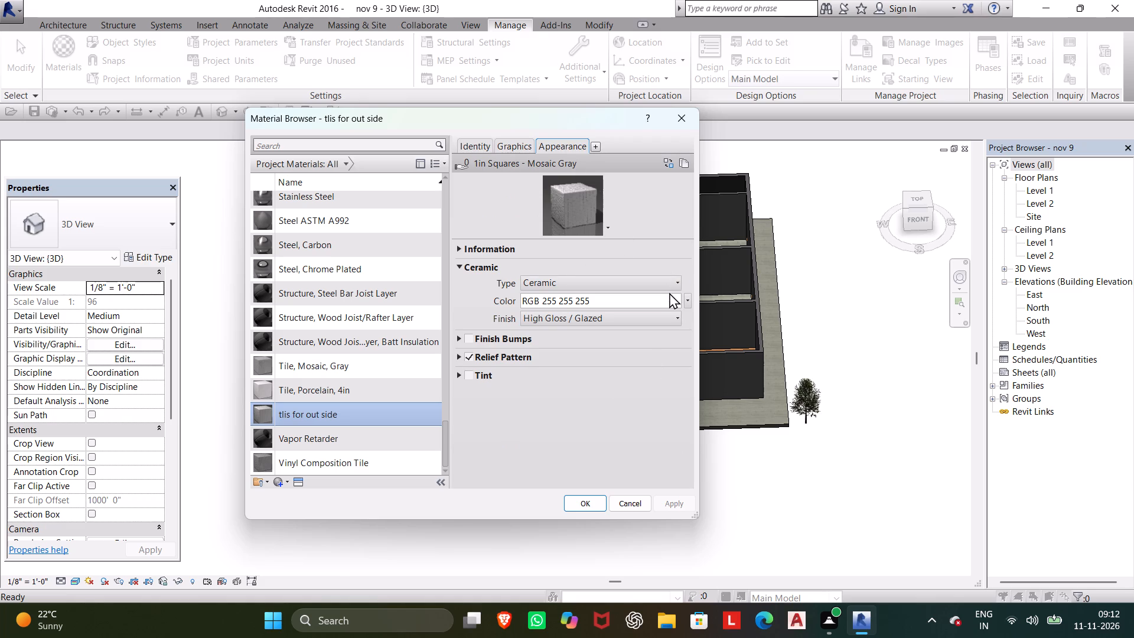
left_click(563, 145)
double_click(563, 145)
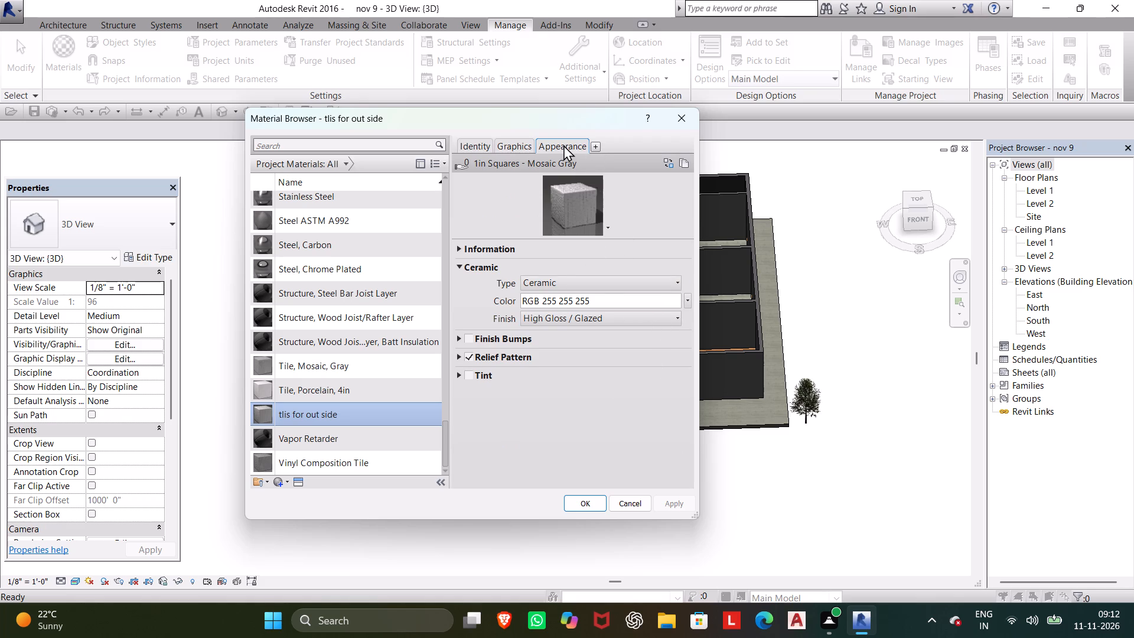
double_click(563, 145)
left_click(545, 245)
triple_click(471, 247)
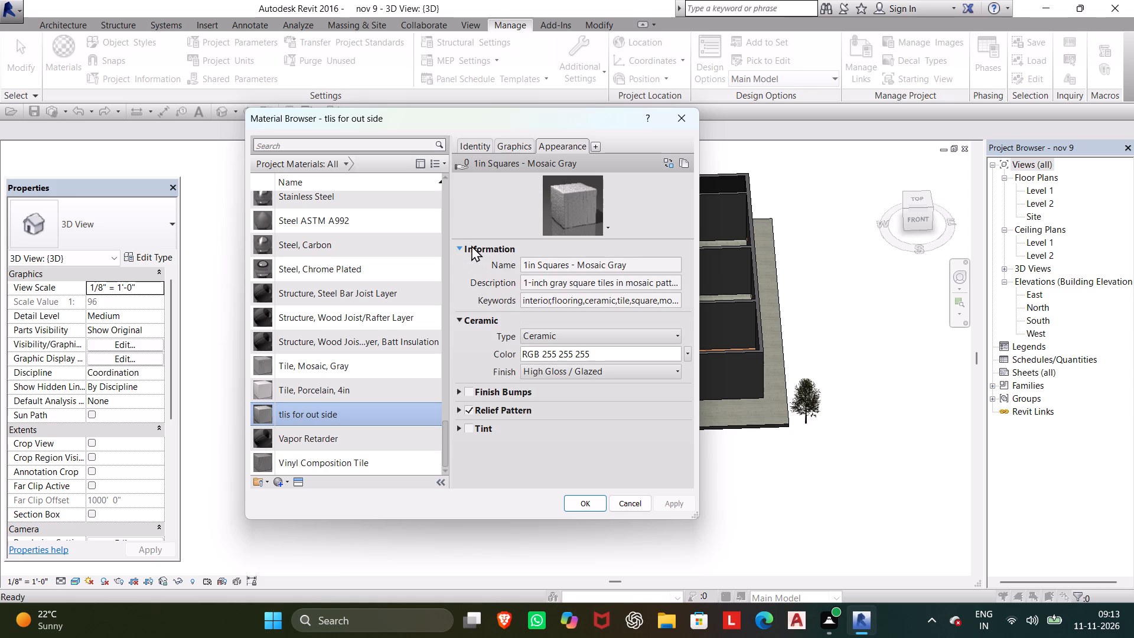
left_click(471, 245)
left_click(480, 262)
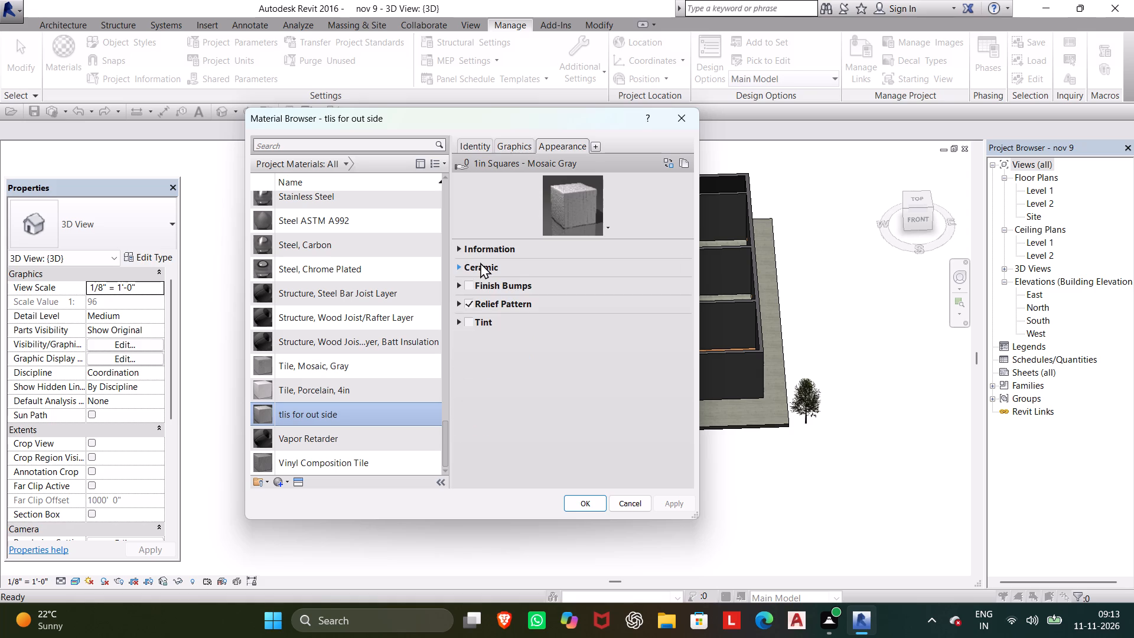
left_click(480, 262)
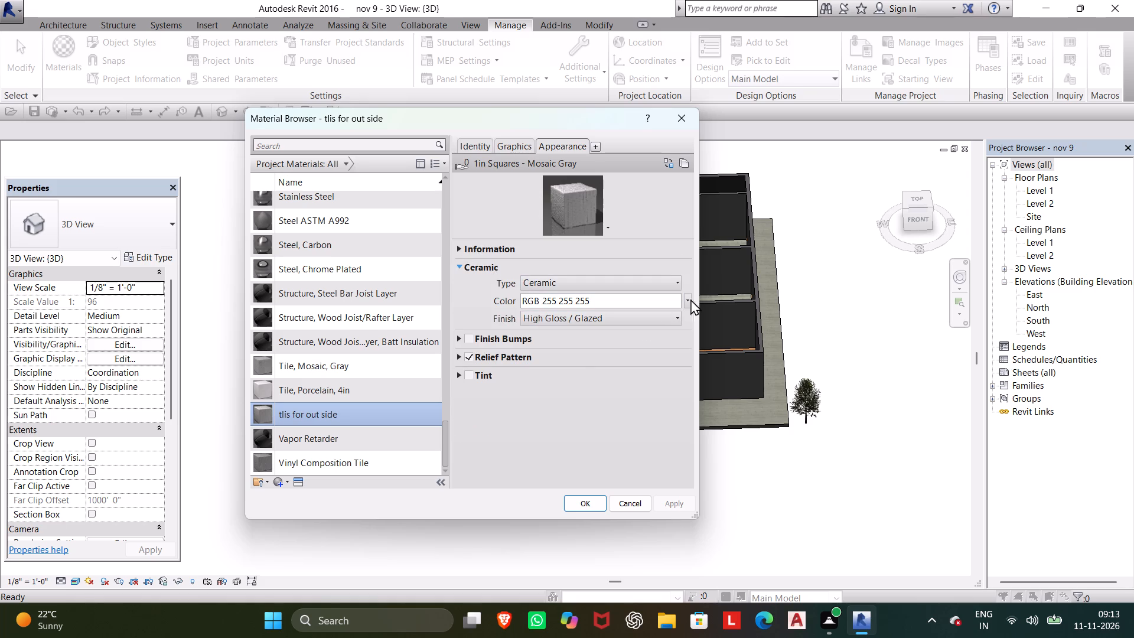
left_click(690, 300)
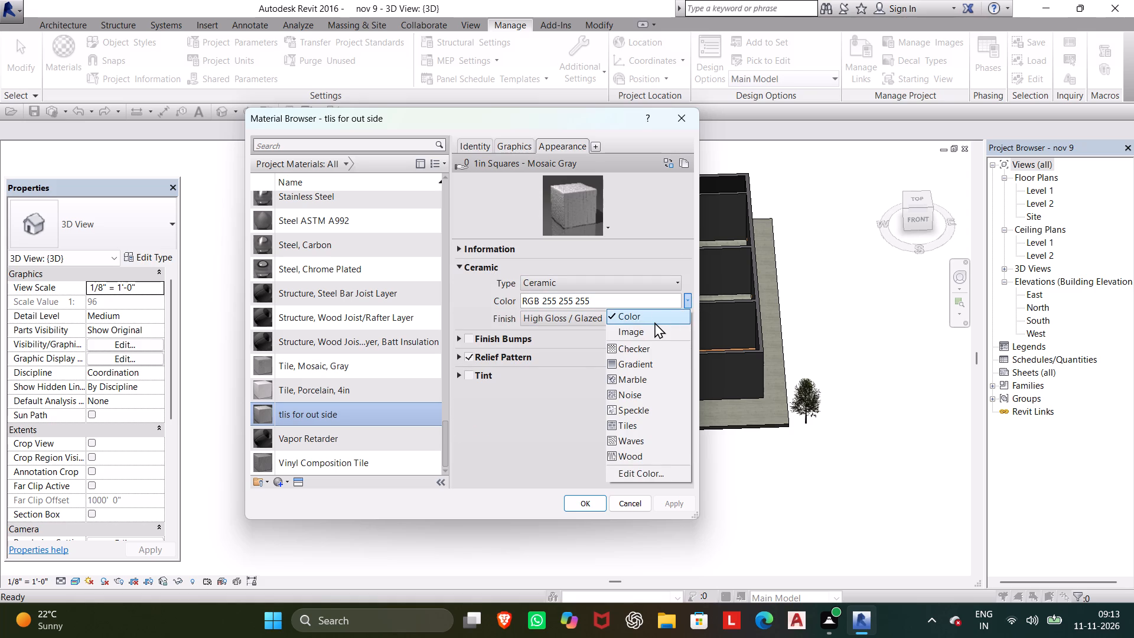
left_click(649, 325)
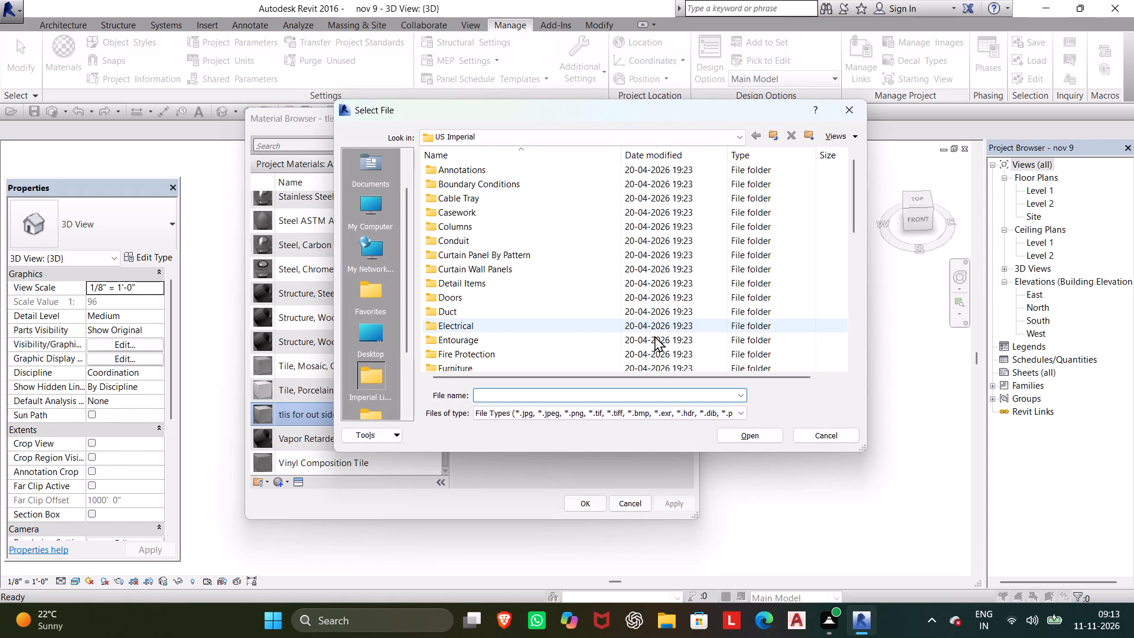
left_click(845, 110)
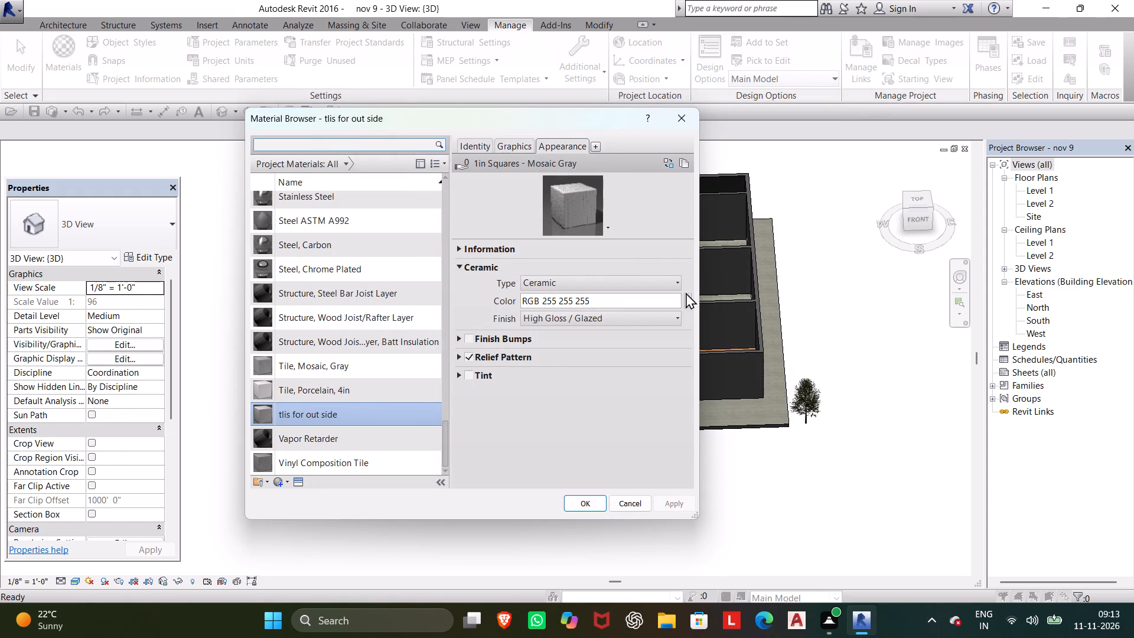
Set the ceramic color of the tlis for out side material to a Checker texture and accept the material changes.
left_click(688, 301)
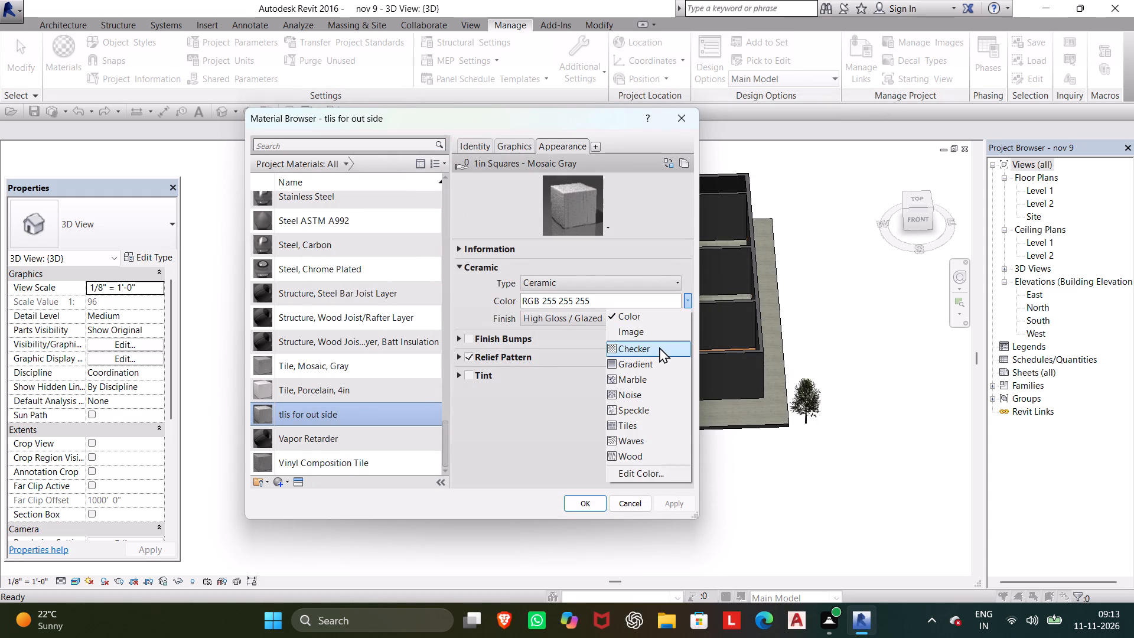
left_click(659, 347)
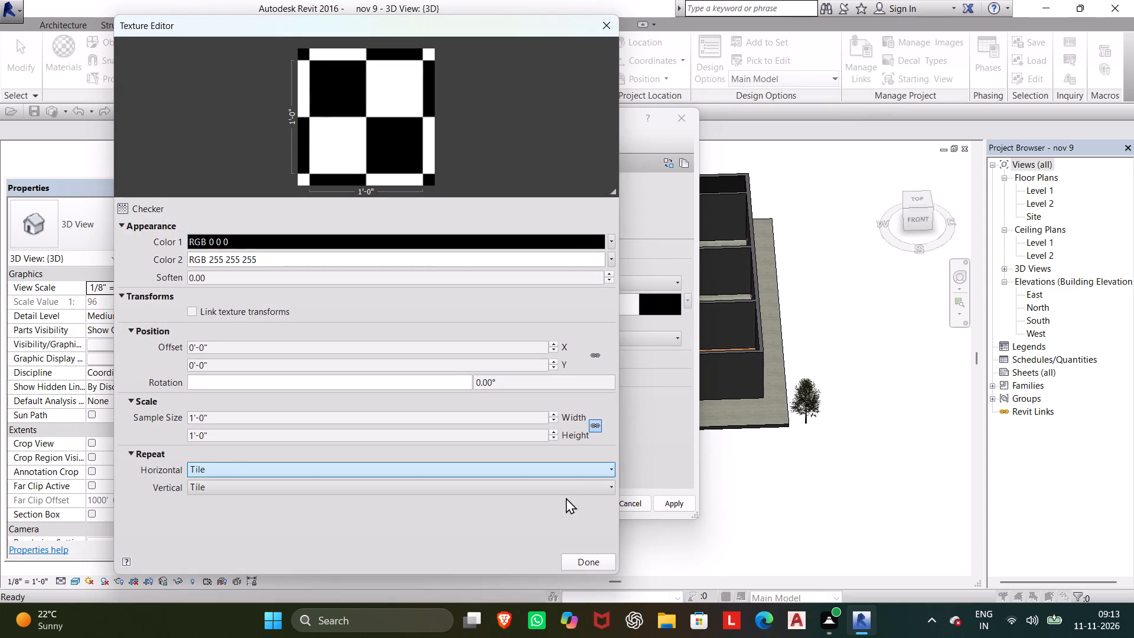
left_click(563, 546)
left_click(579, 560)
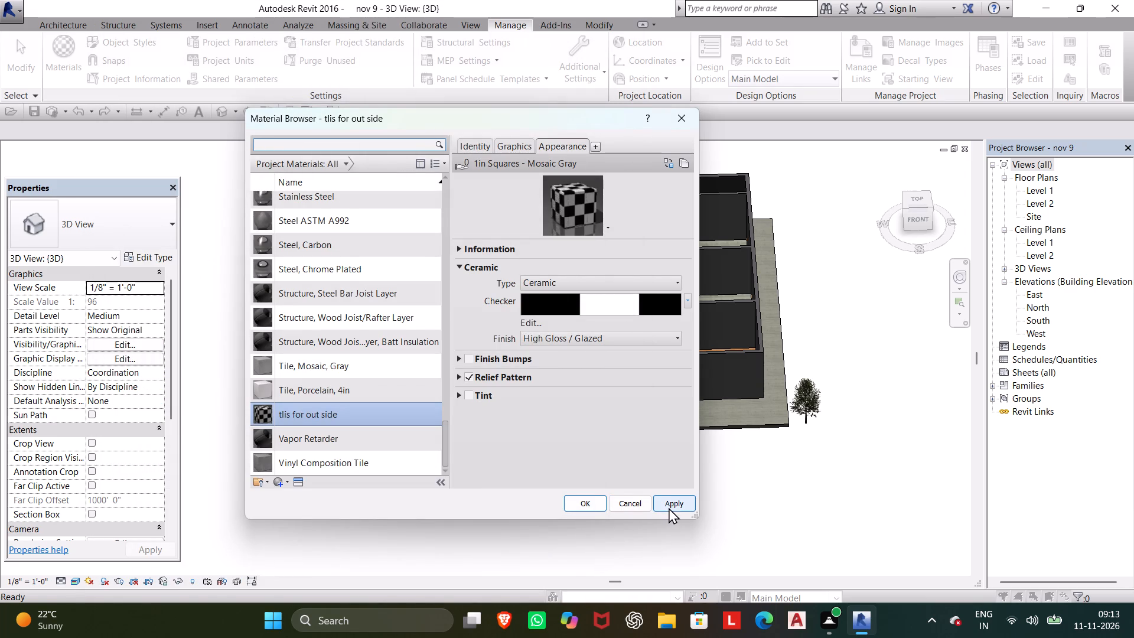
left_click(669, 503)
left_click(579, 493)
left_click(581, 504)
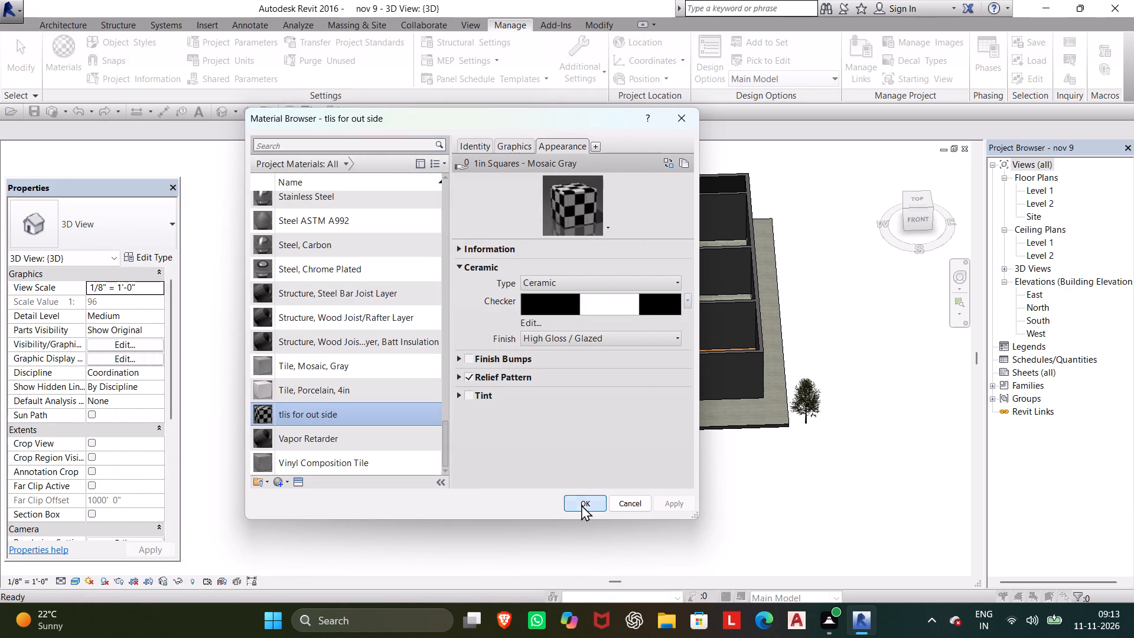
Paint the outer floor strip around the house with the tlis for out side material and finish painting.
middle_click_drag(571, 401, 576, 432)
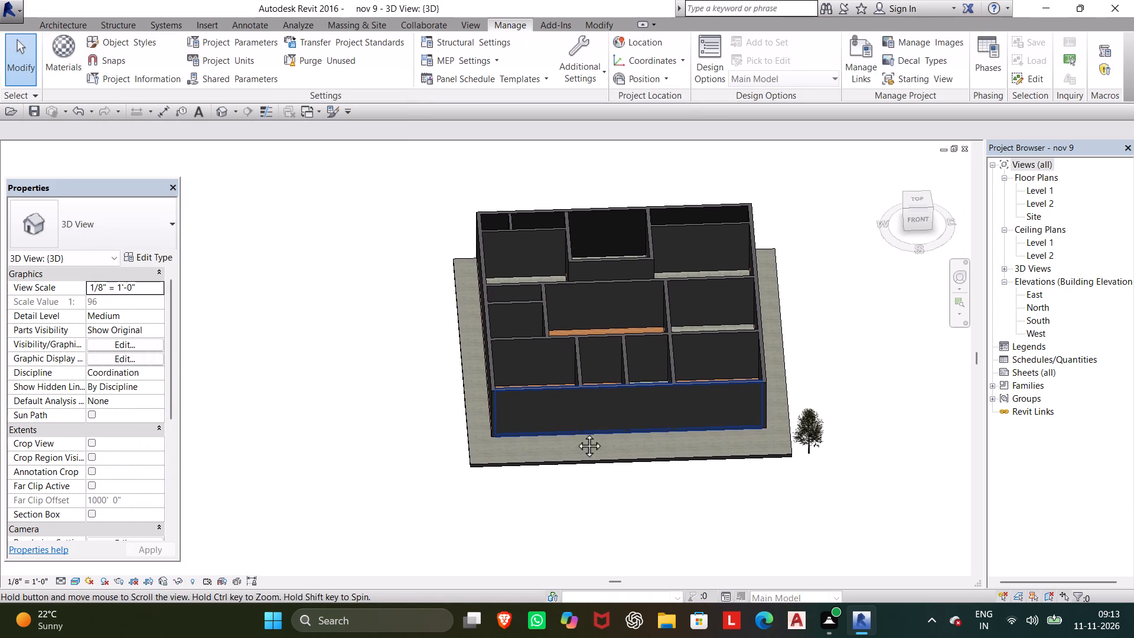
middle_click_drag(576, 432, 579, 432)
middle_click_drag(579, 404, 568, 512, "shift")
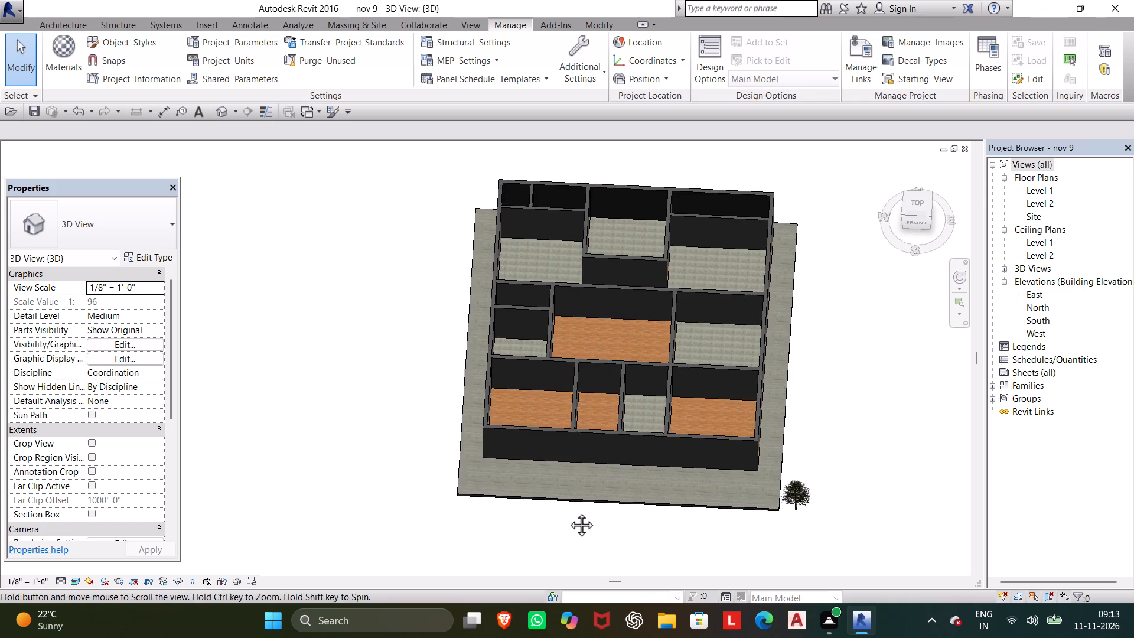
middle_click_drag(568, 512, 570, 496, "shift")
type("pt")
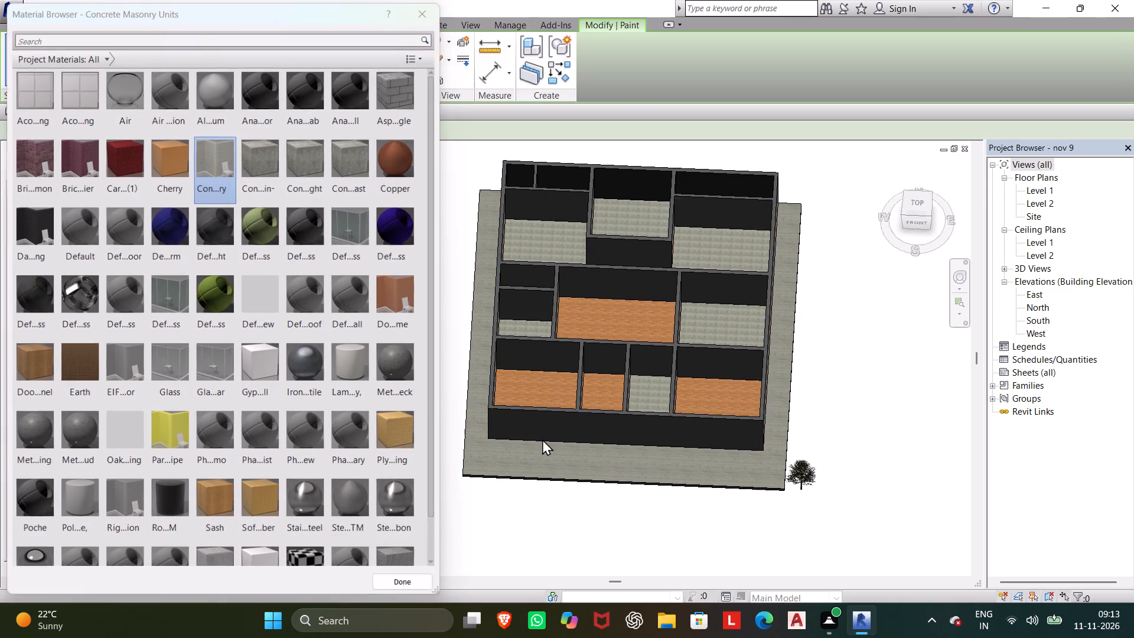
scroll(302, 388, "down", 2)
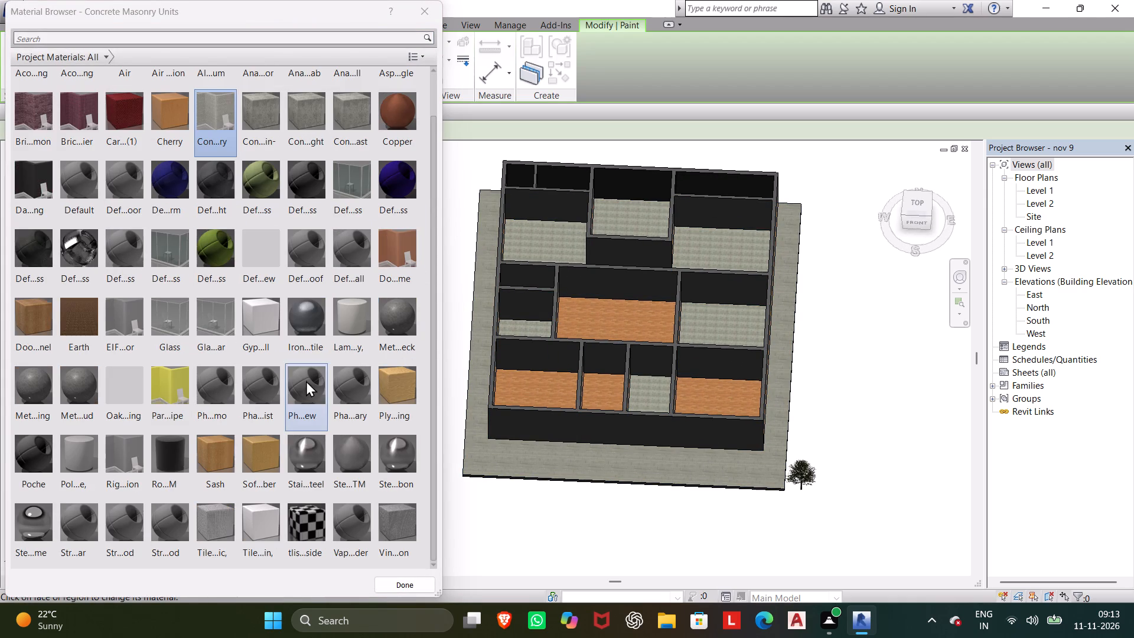
left_click(318, 512)
left_click(558, 463)
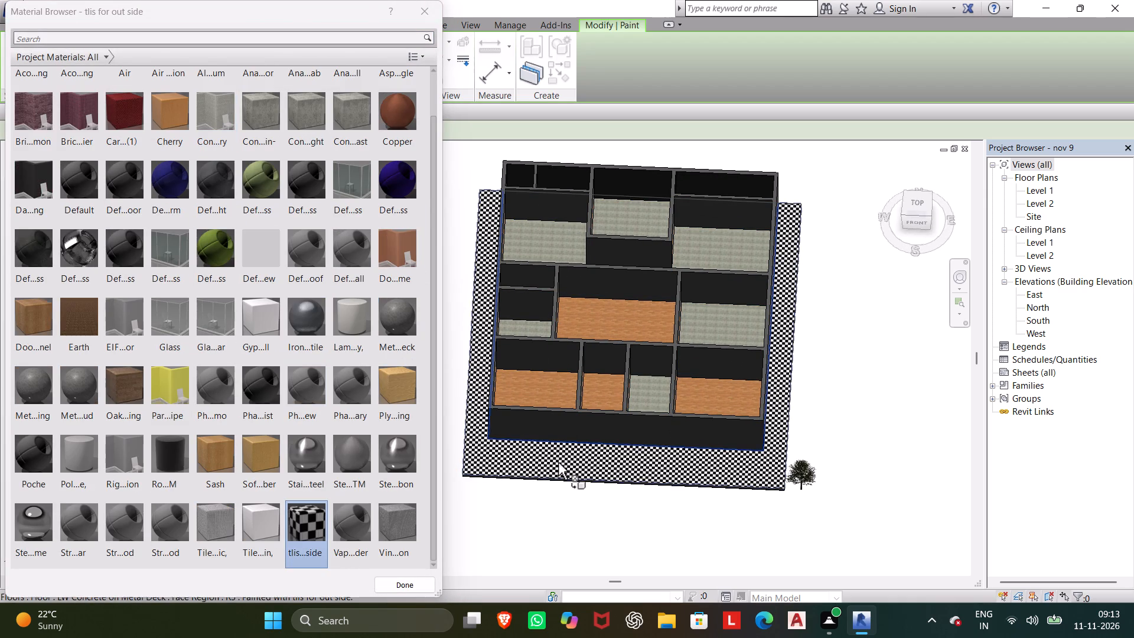
left_click(405, 585)
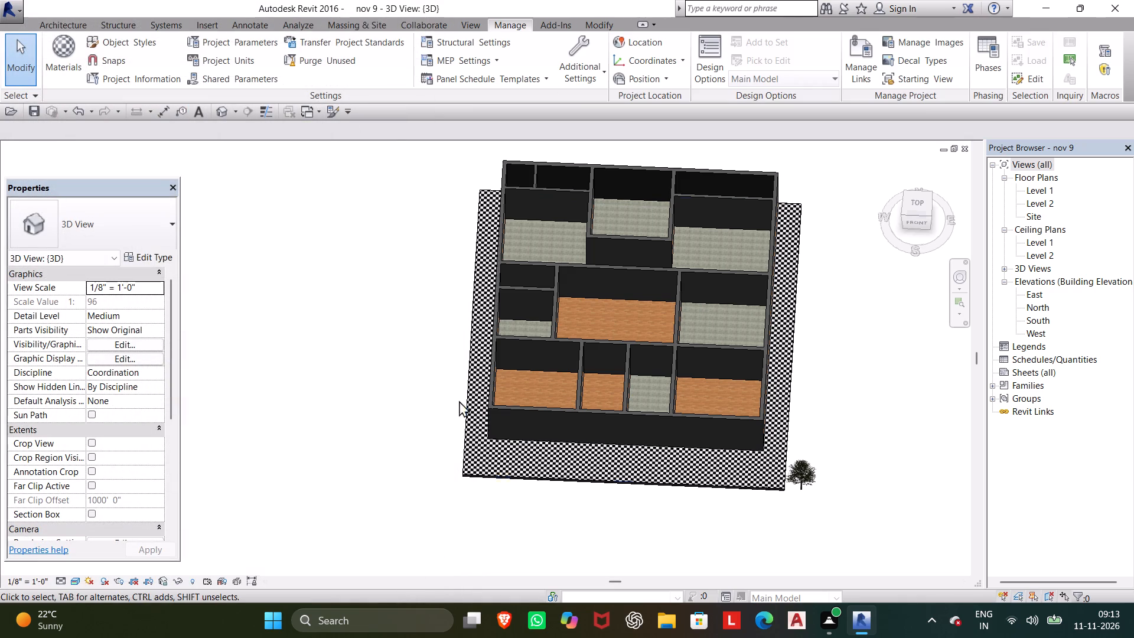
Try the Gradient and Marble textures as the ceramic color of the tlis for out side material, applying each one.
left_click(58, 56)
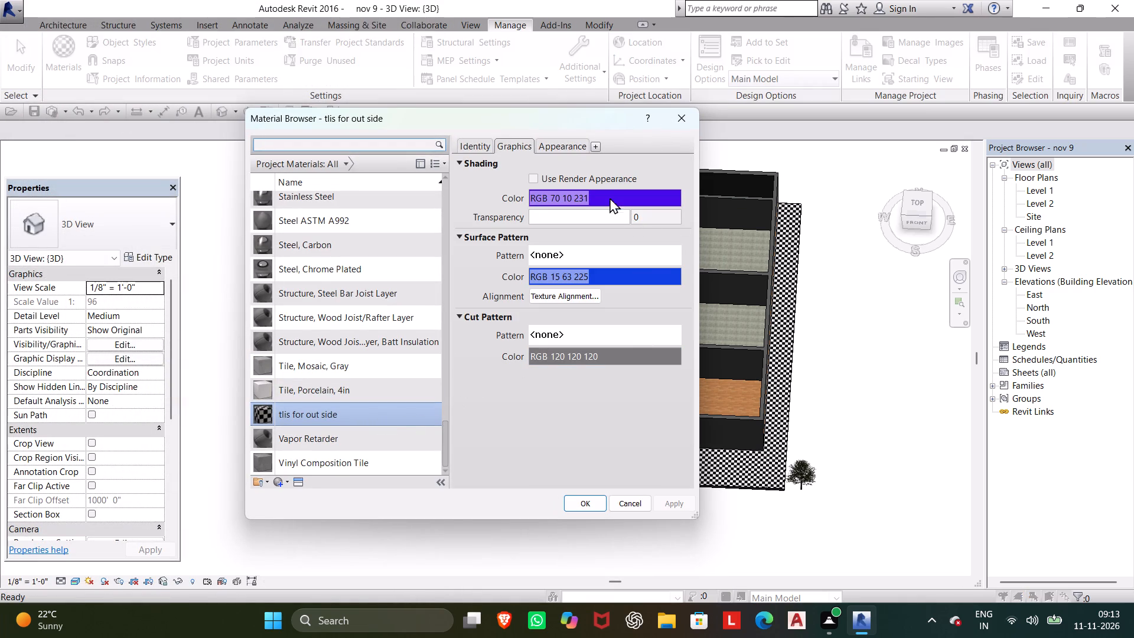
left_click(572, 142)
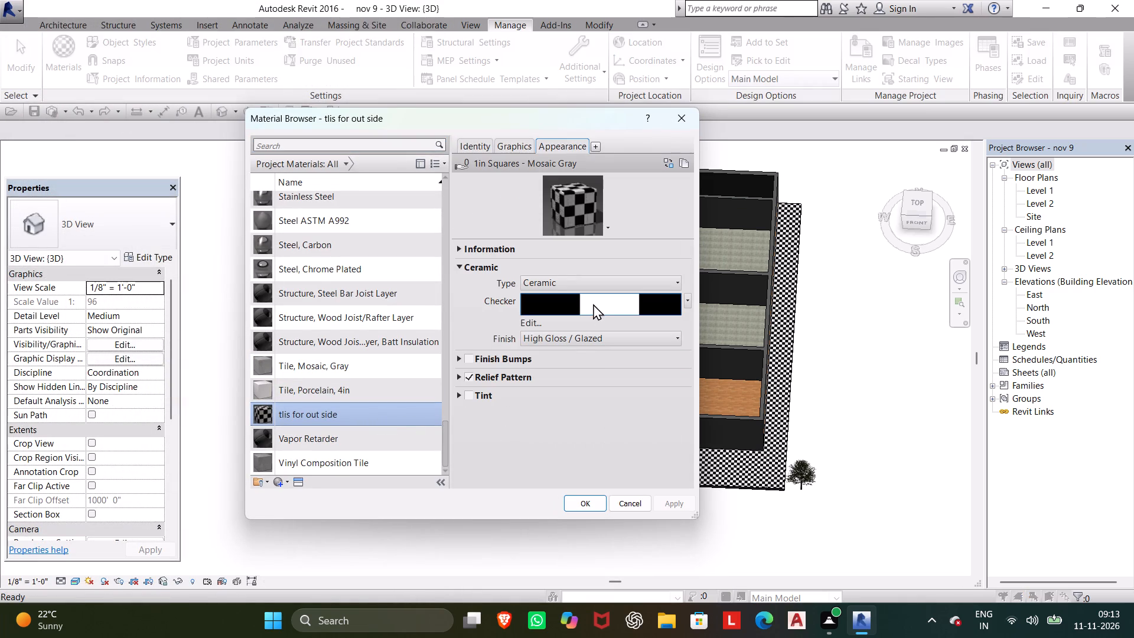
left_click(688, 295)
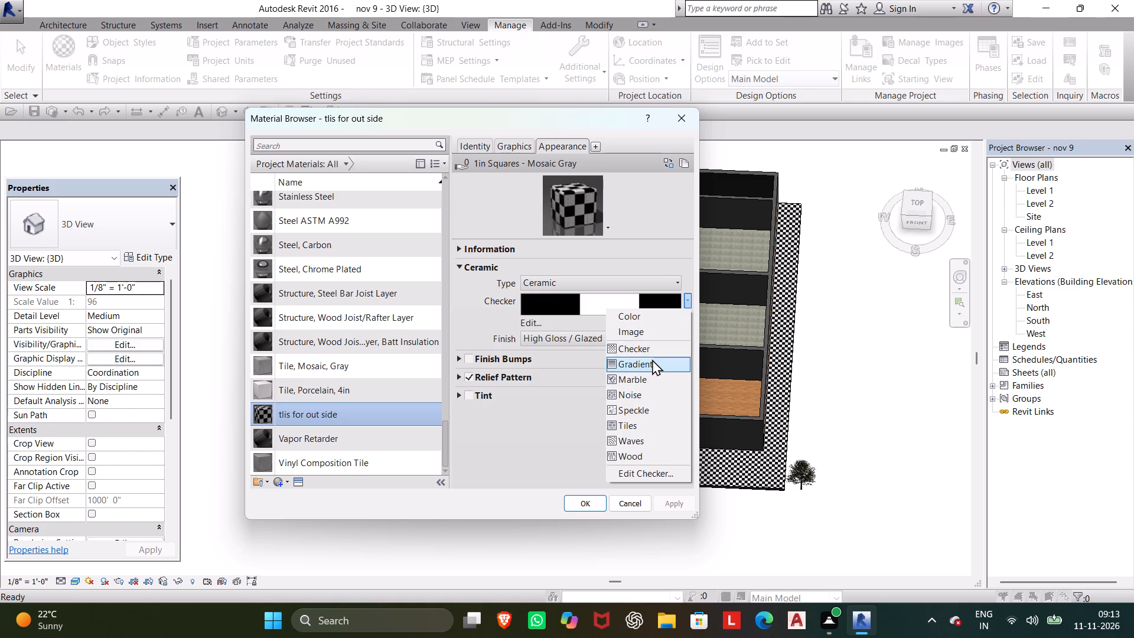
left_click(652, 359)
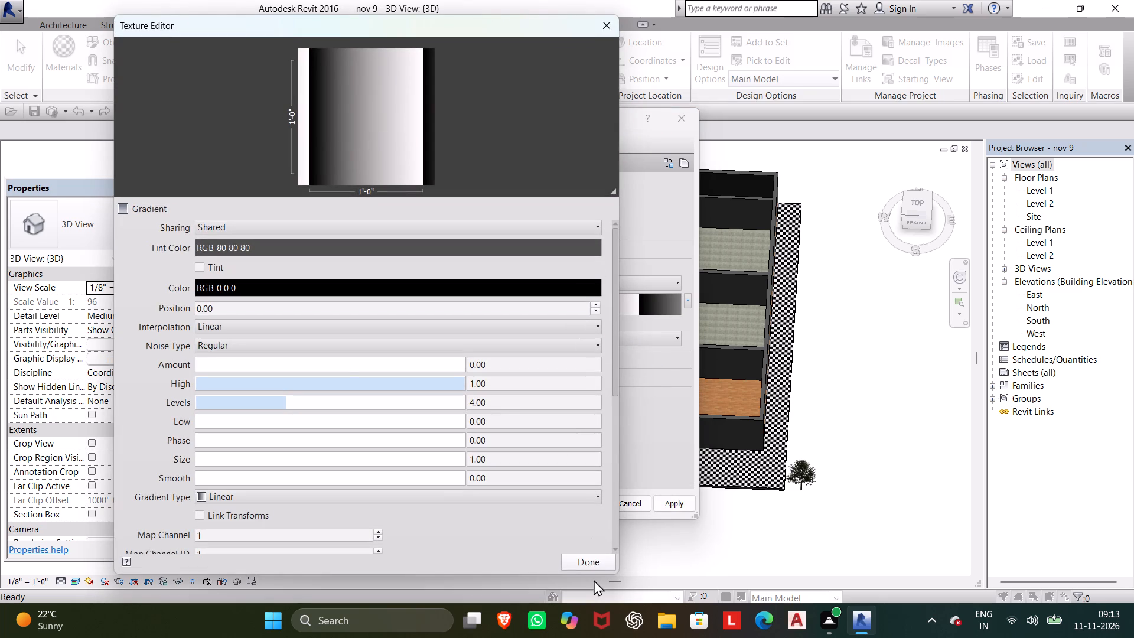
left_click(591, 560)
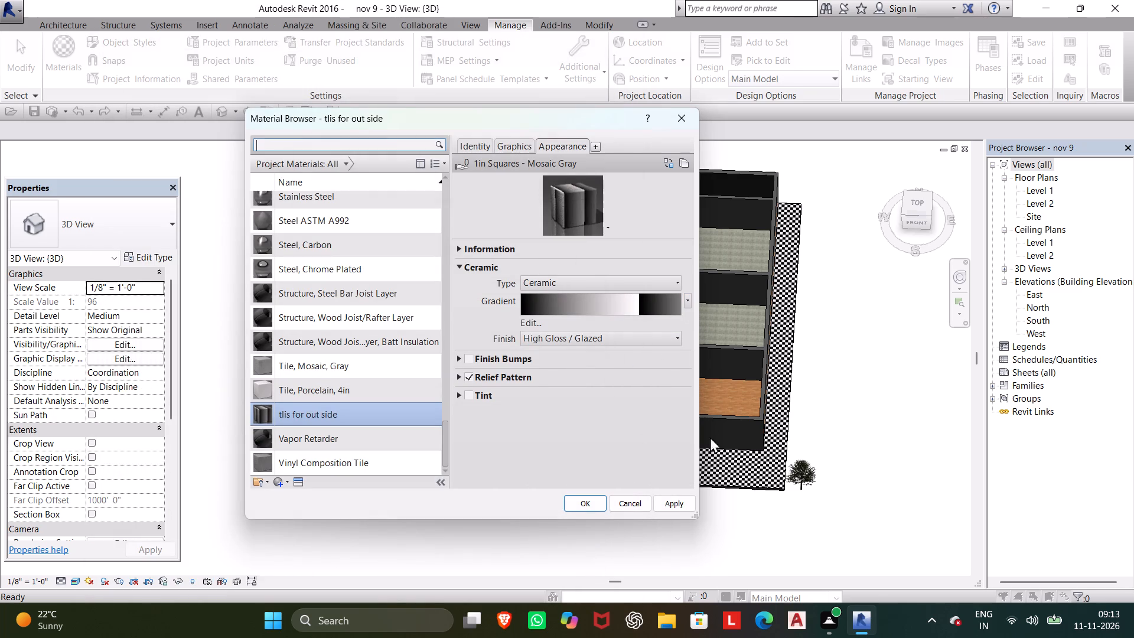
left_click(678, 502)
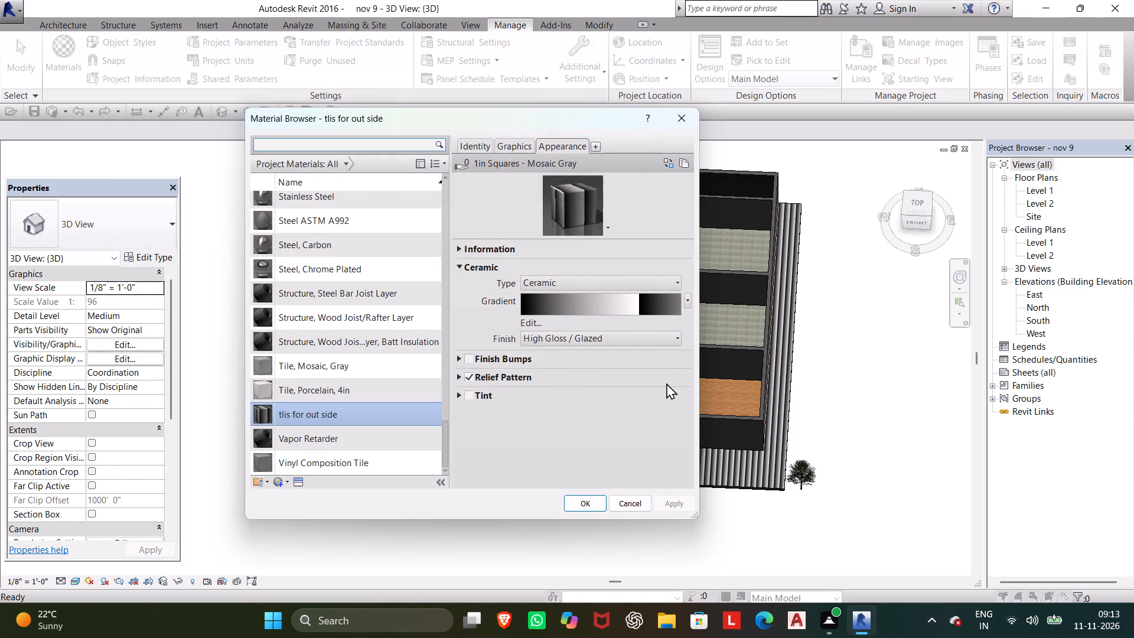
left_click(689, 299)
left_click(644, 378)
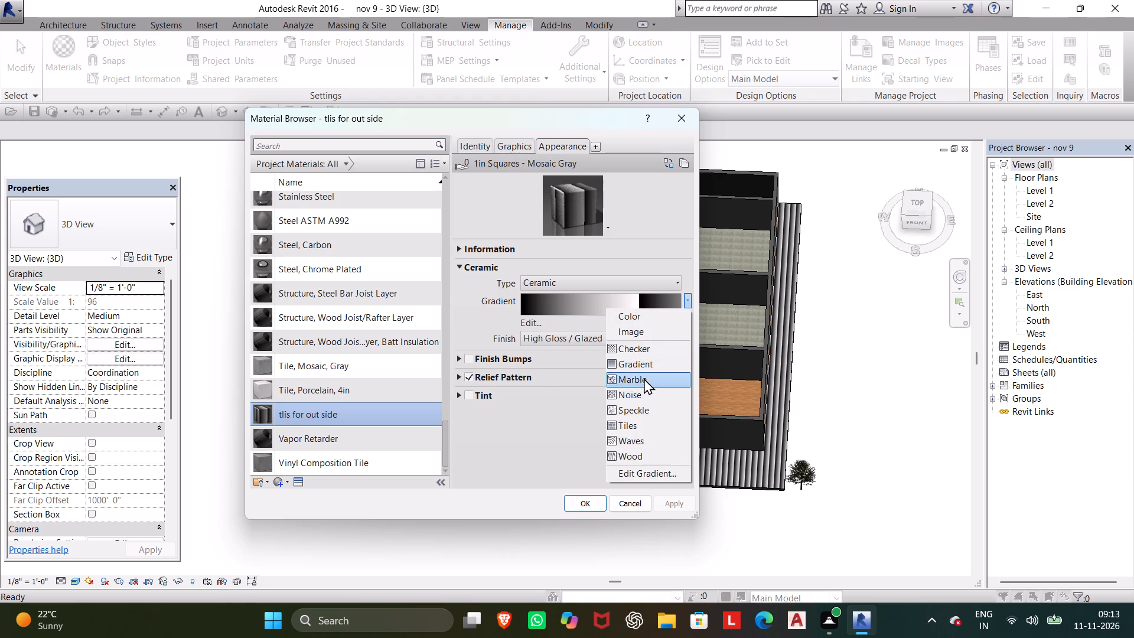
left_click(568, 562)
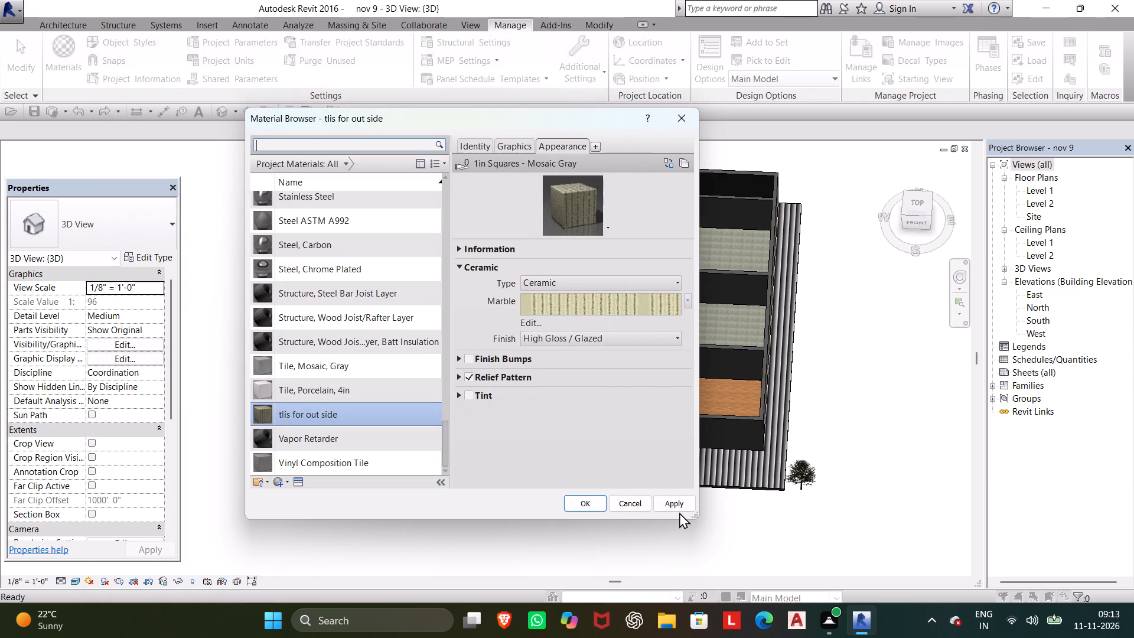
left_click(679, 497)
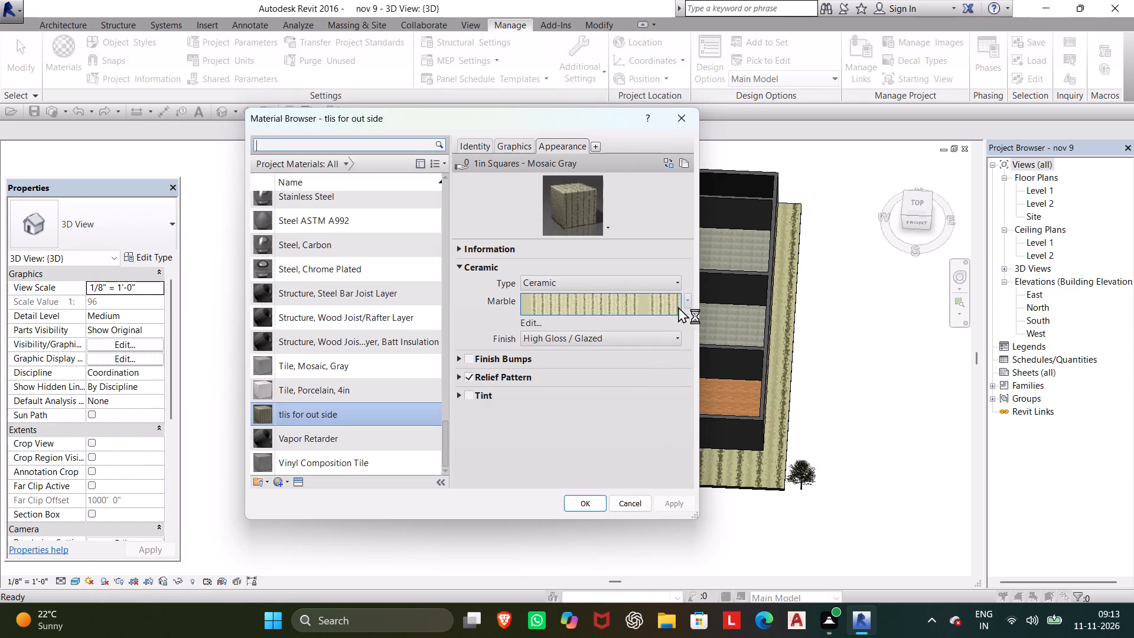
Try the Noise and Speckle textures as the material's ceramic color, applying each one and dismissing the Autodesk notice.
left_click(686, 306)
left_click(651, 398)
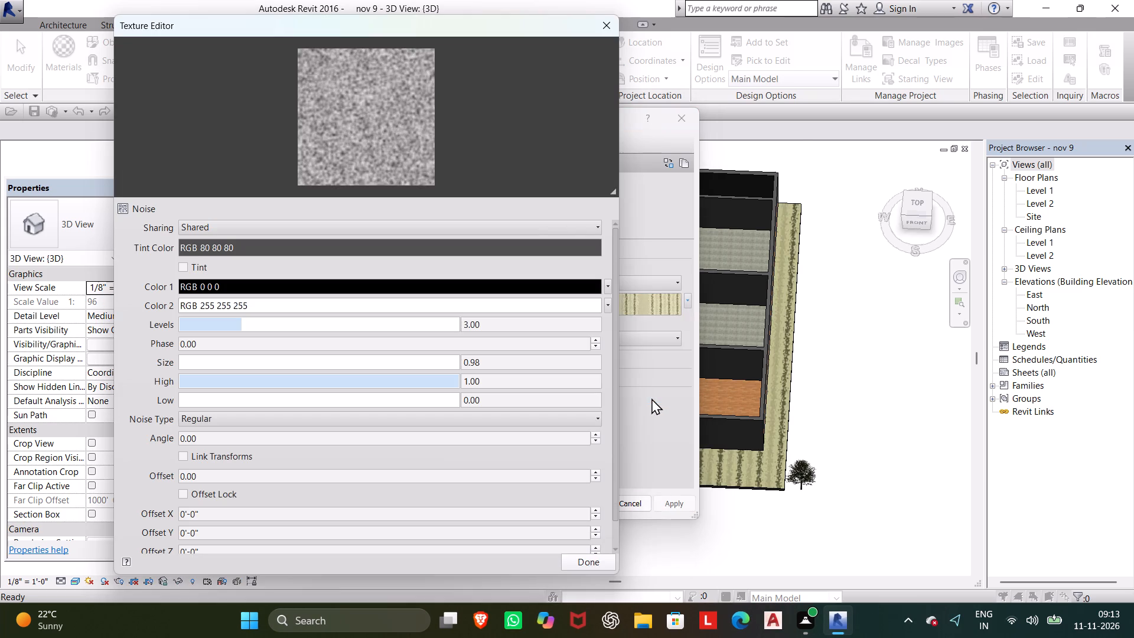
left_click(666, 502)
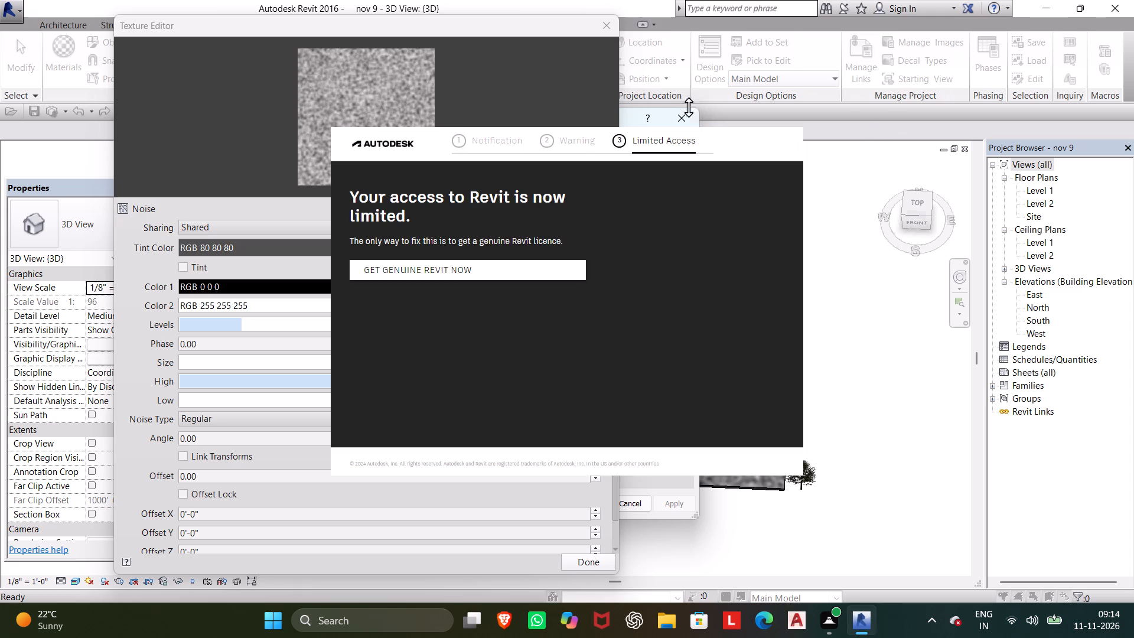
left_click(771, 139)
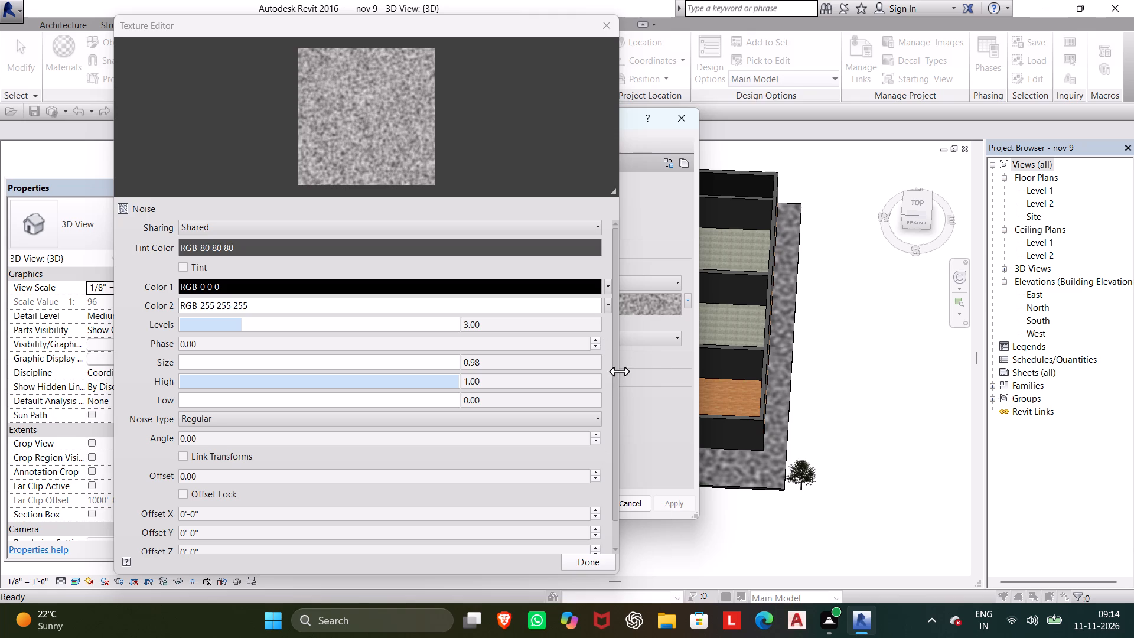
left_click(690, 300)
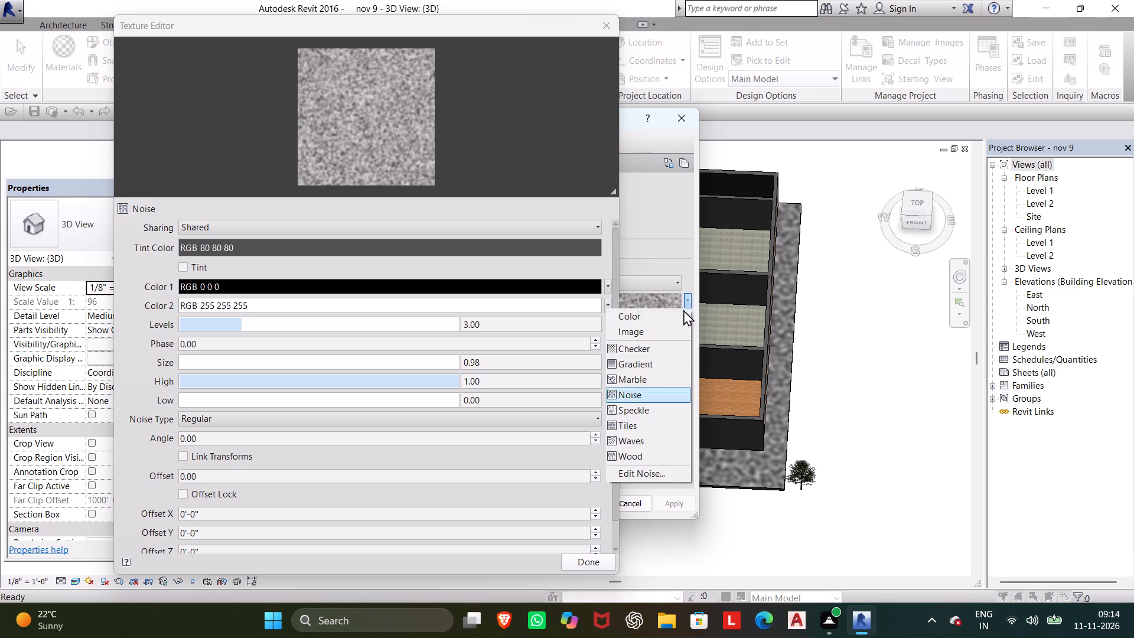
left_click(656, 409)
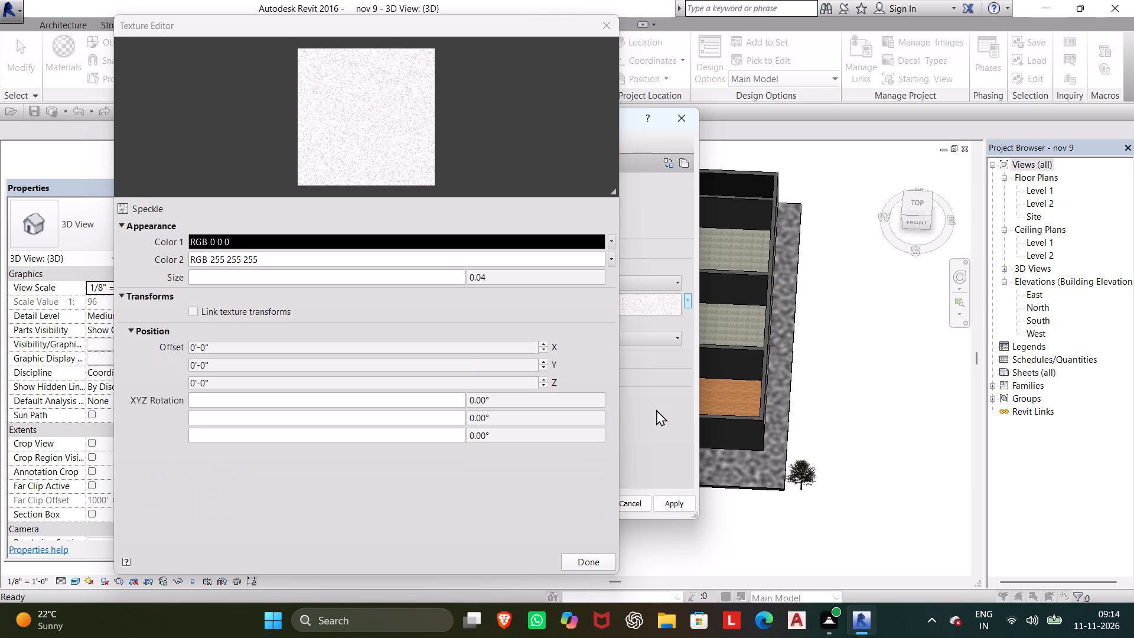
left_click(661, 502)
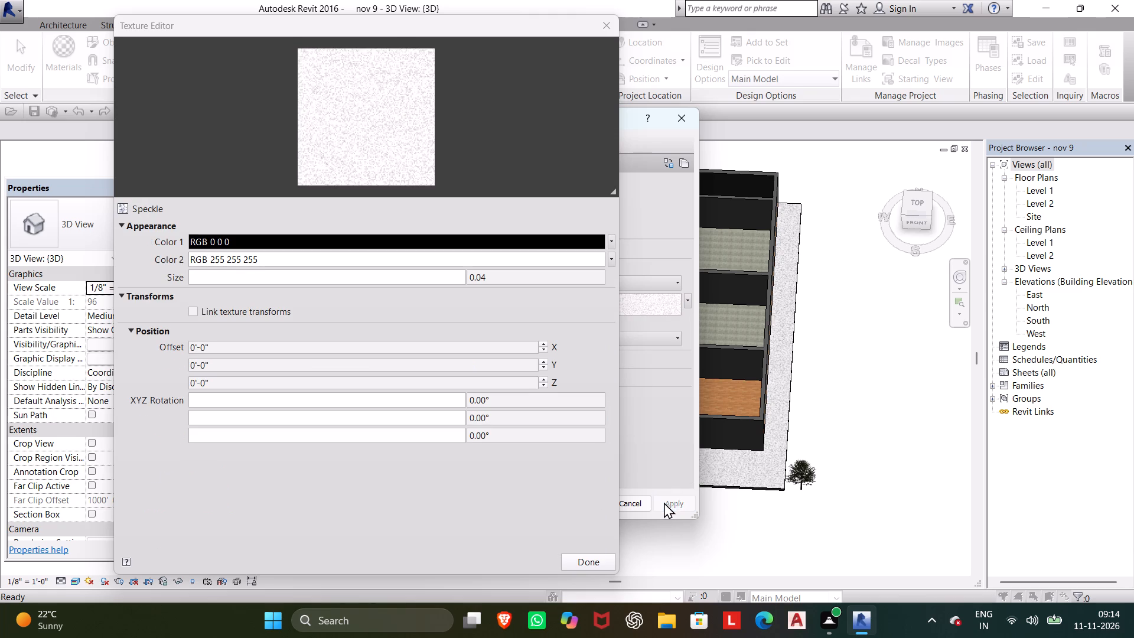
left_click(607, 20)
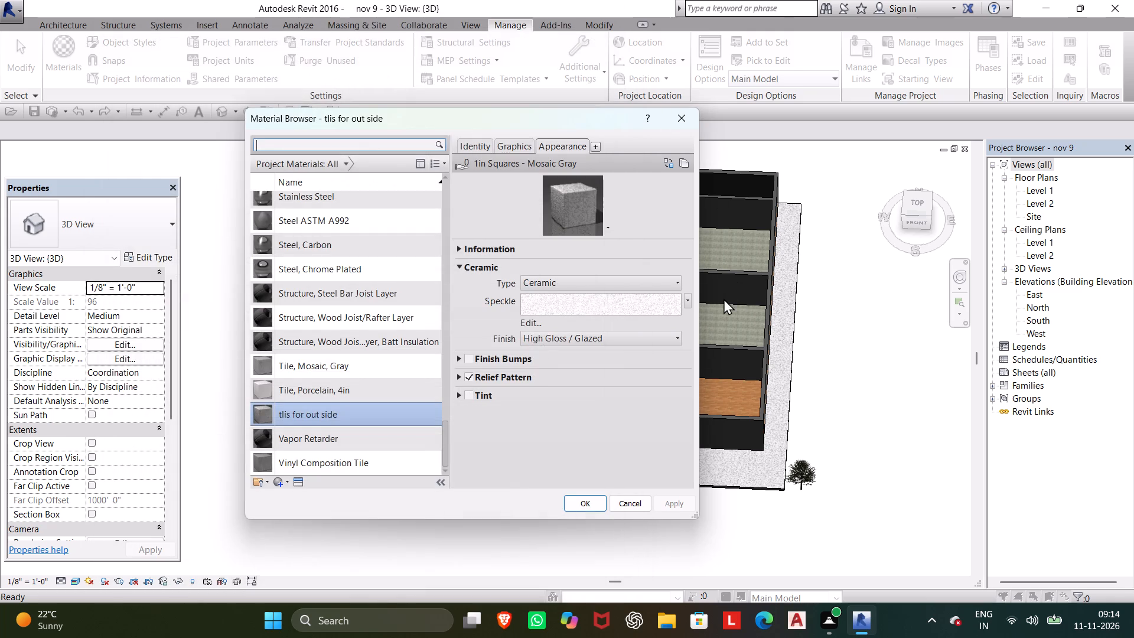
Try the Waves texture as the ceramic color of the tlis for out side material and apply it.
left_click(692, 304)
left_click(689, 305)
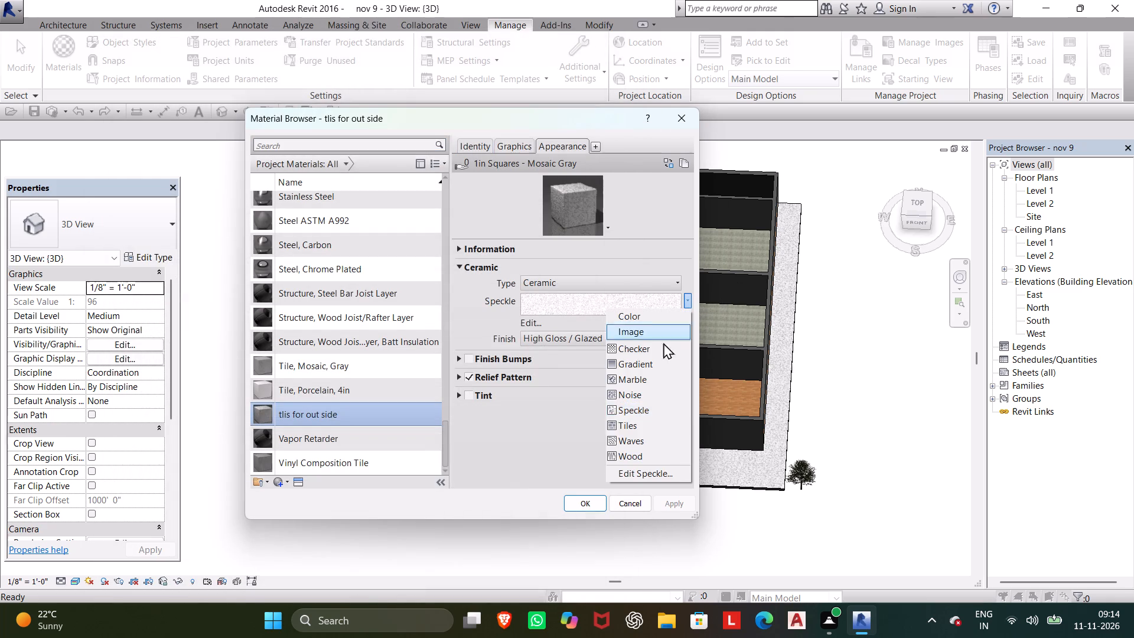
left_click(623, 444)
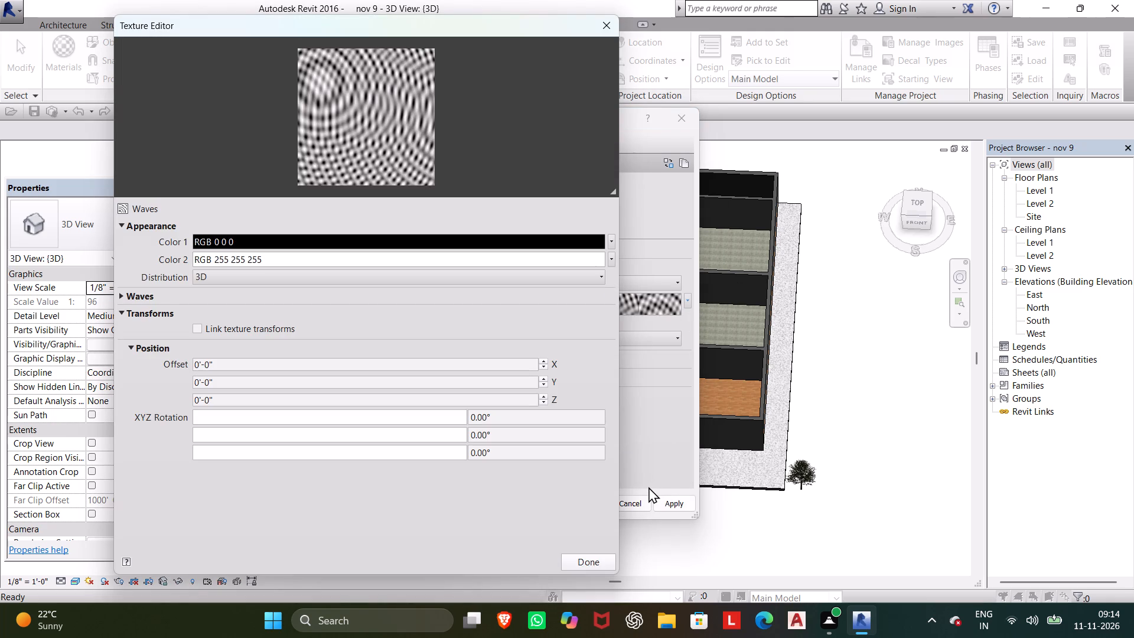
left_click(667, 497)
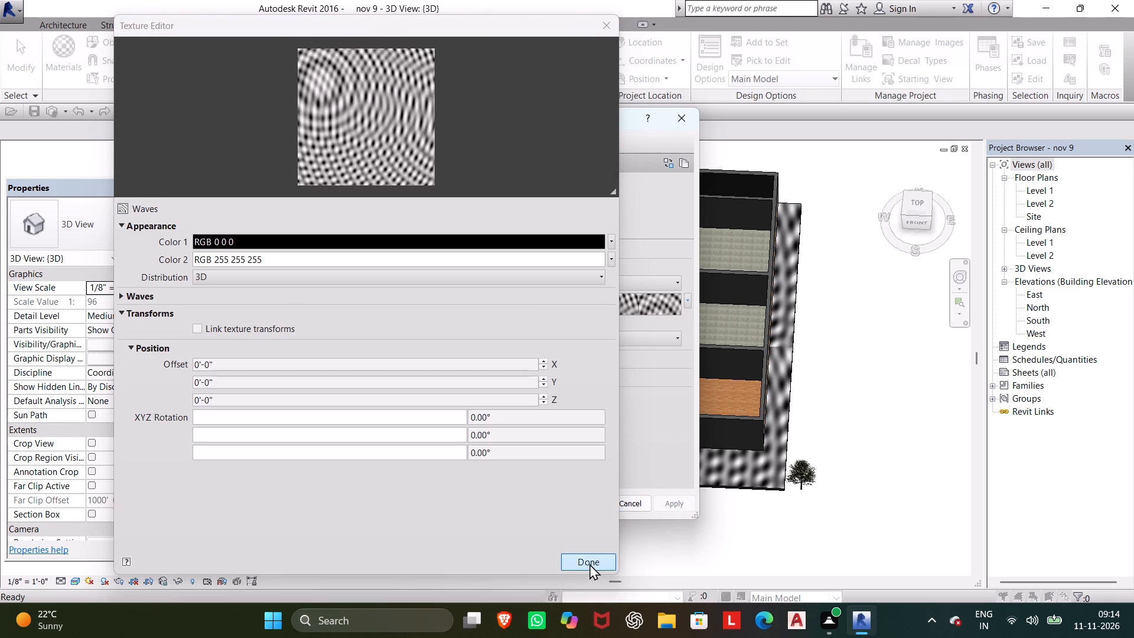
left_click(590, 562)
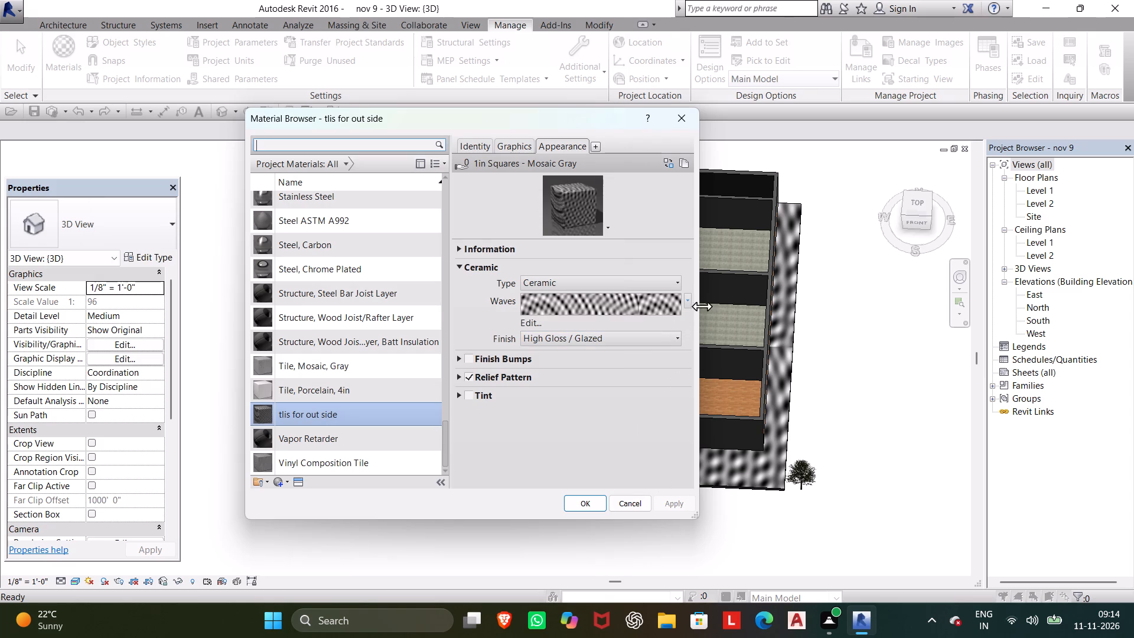
Set the ceramic color of the tlis for out side material to the Wood texture and apply it.
left_click(692, 301)
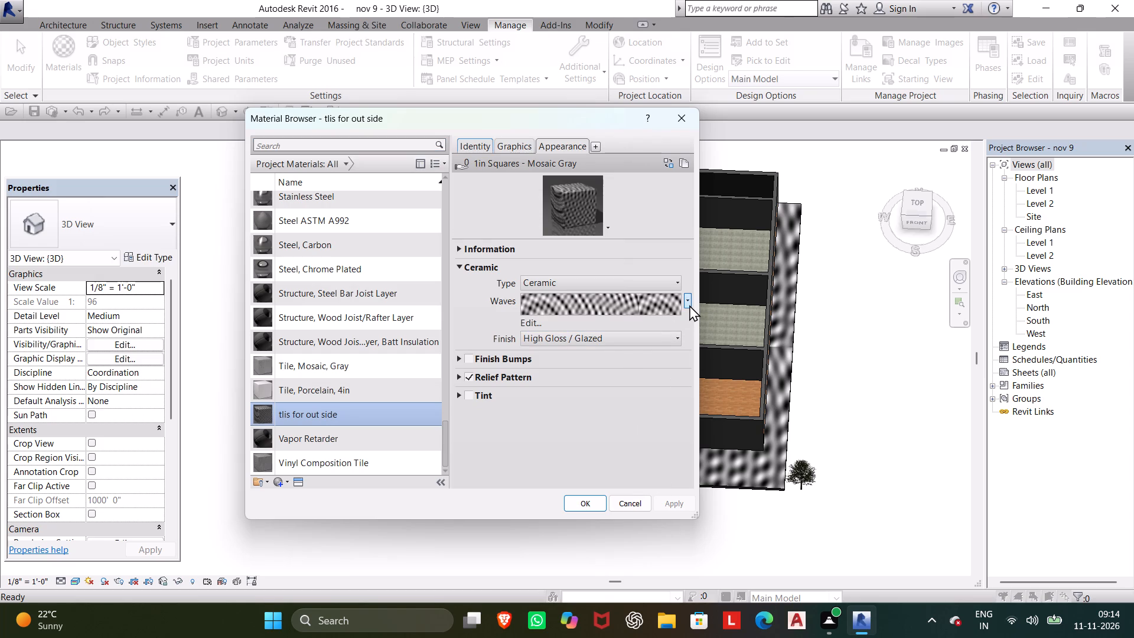
left_click(689, 305)
left_click(660, 459)
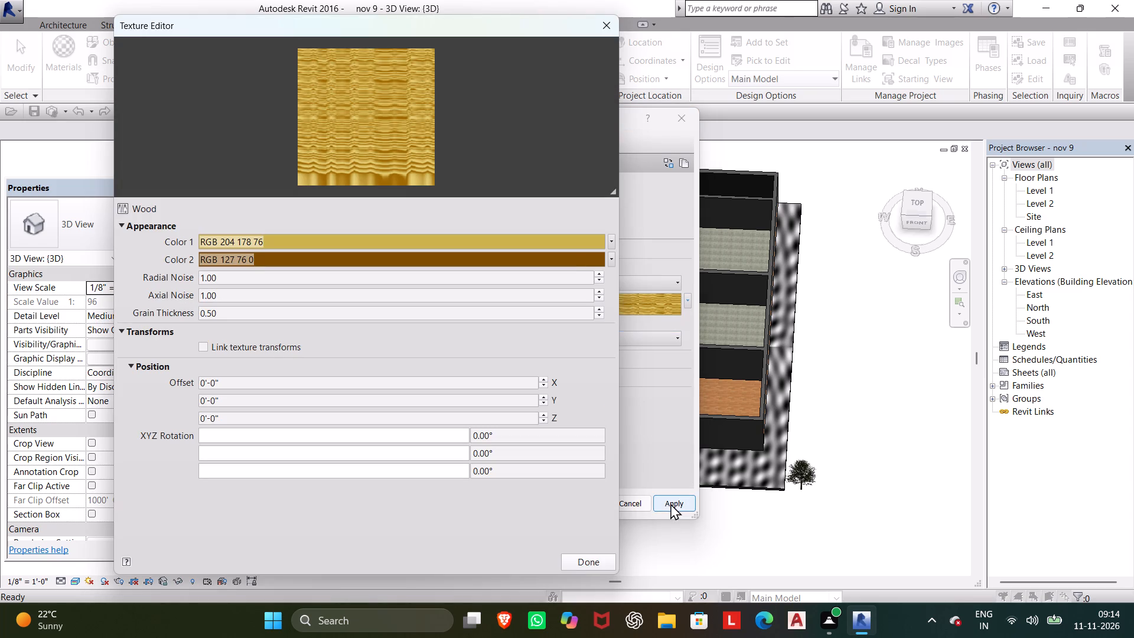
left_click(670, 503)
left_click(578, 559)
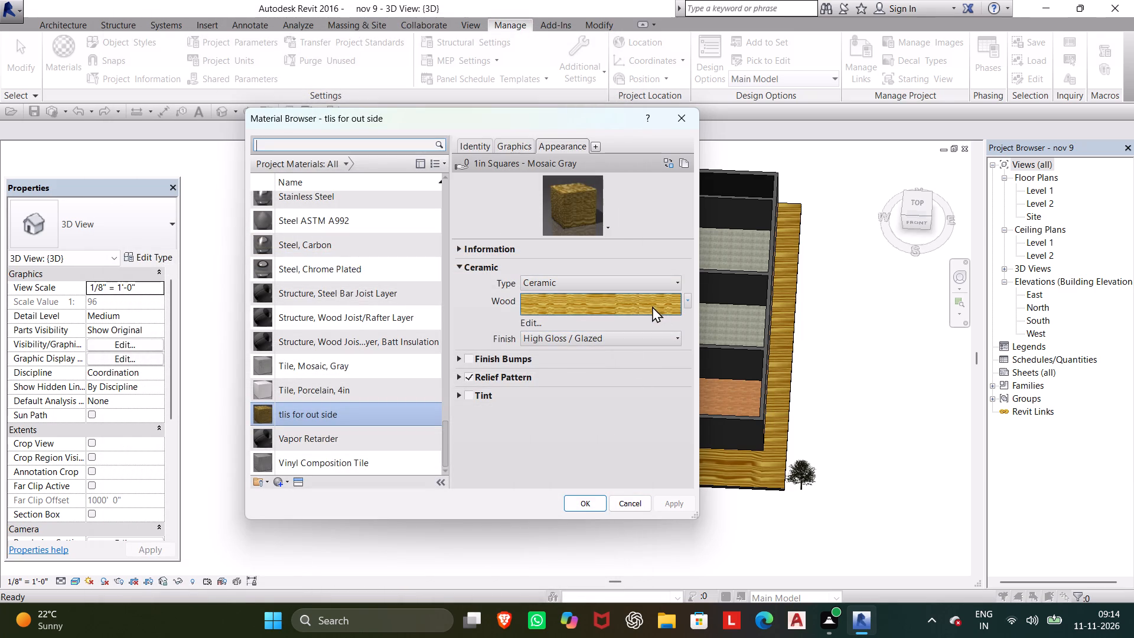
left_click(558, 142)
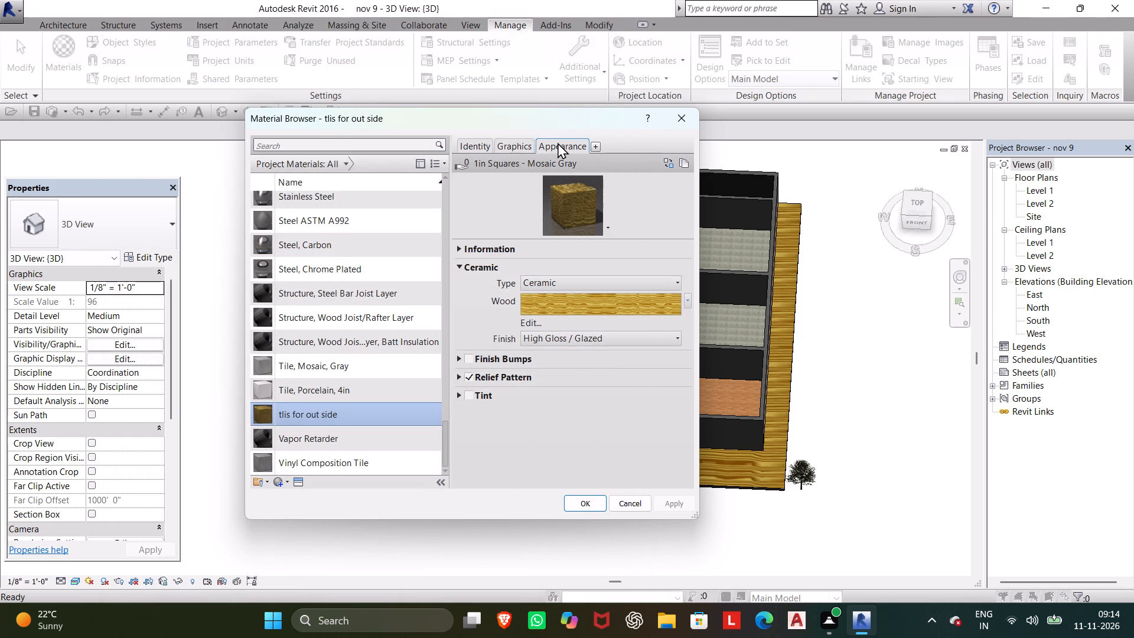
left_click(617, 324)
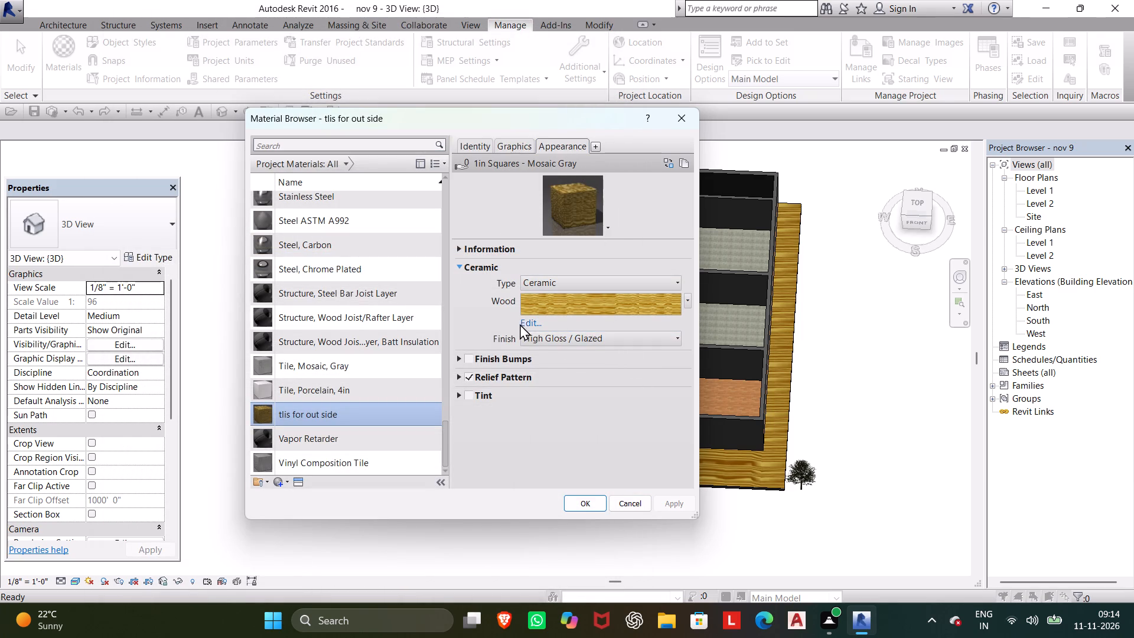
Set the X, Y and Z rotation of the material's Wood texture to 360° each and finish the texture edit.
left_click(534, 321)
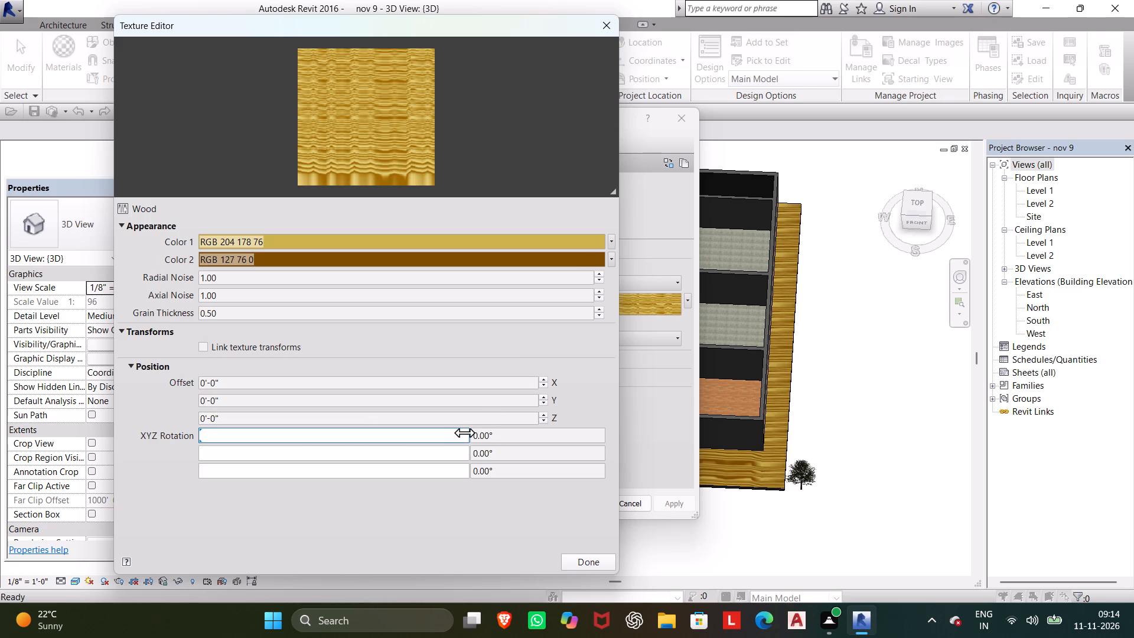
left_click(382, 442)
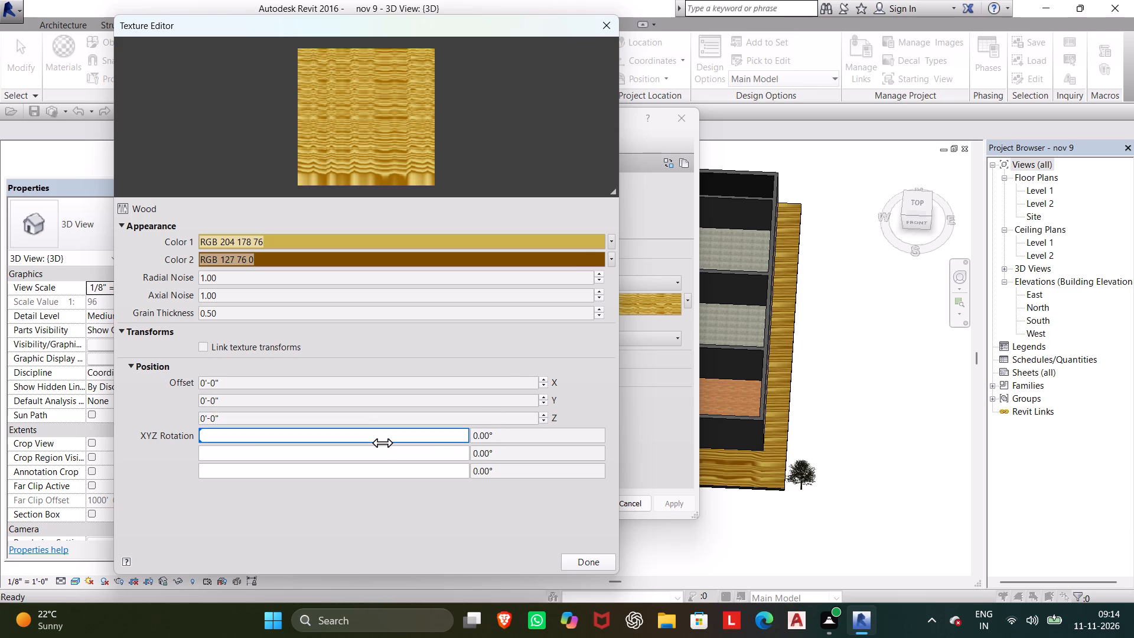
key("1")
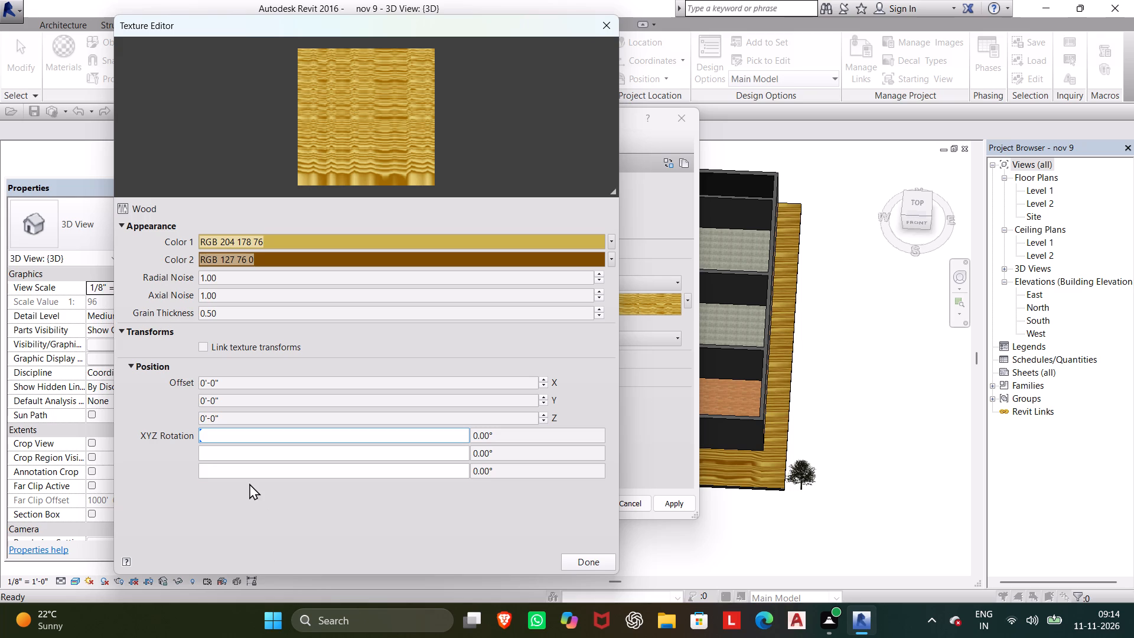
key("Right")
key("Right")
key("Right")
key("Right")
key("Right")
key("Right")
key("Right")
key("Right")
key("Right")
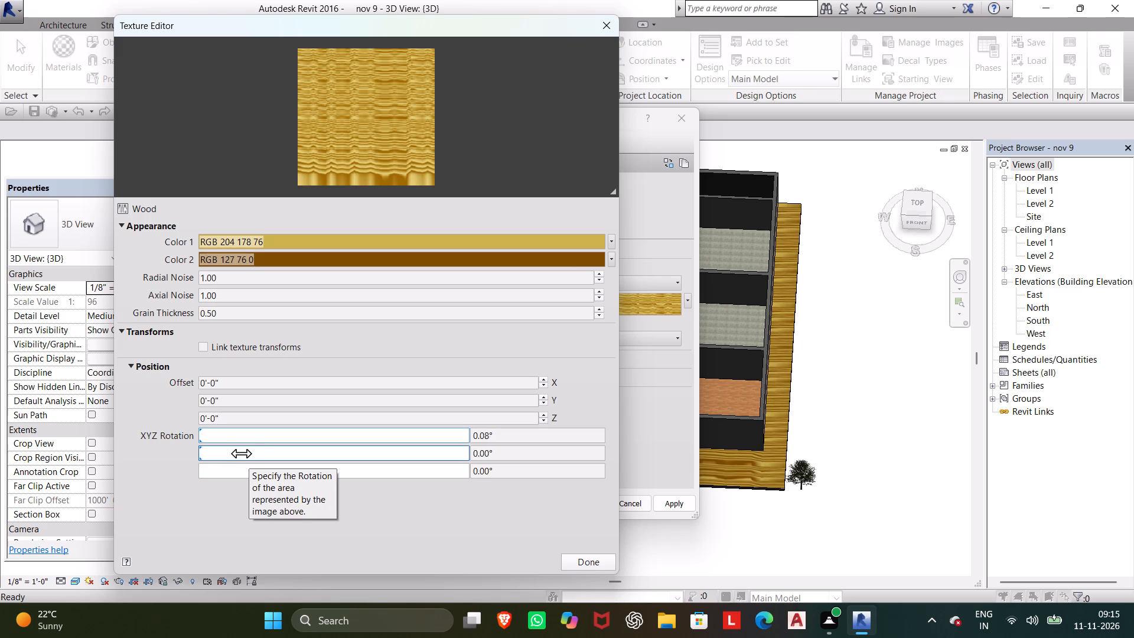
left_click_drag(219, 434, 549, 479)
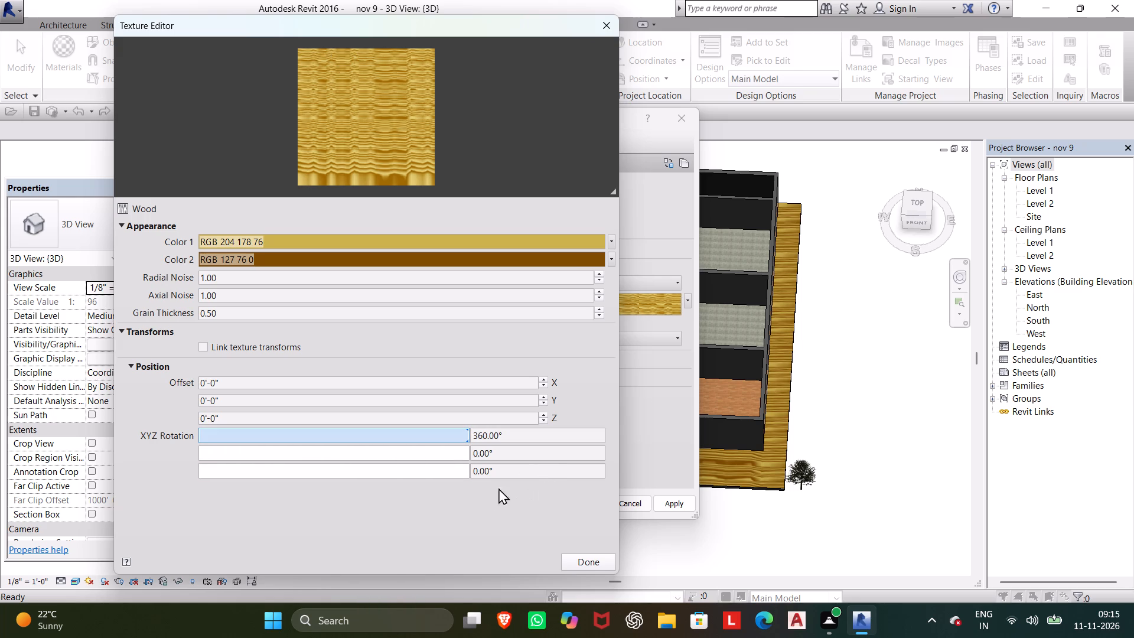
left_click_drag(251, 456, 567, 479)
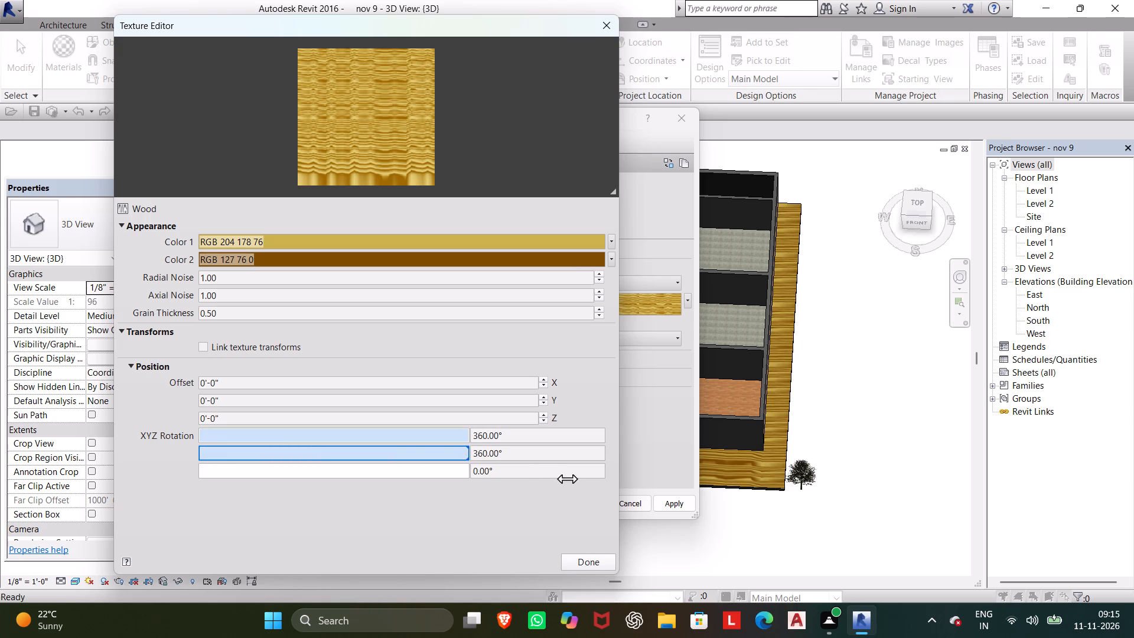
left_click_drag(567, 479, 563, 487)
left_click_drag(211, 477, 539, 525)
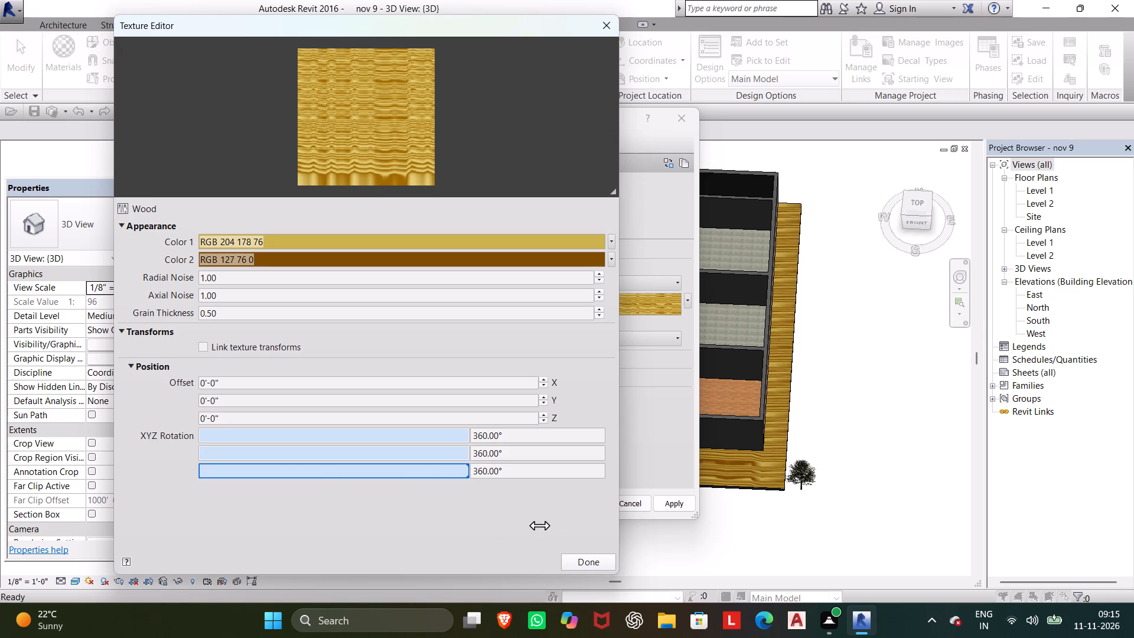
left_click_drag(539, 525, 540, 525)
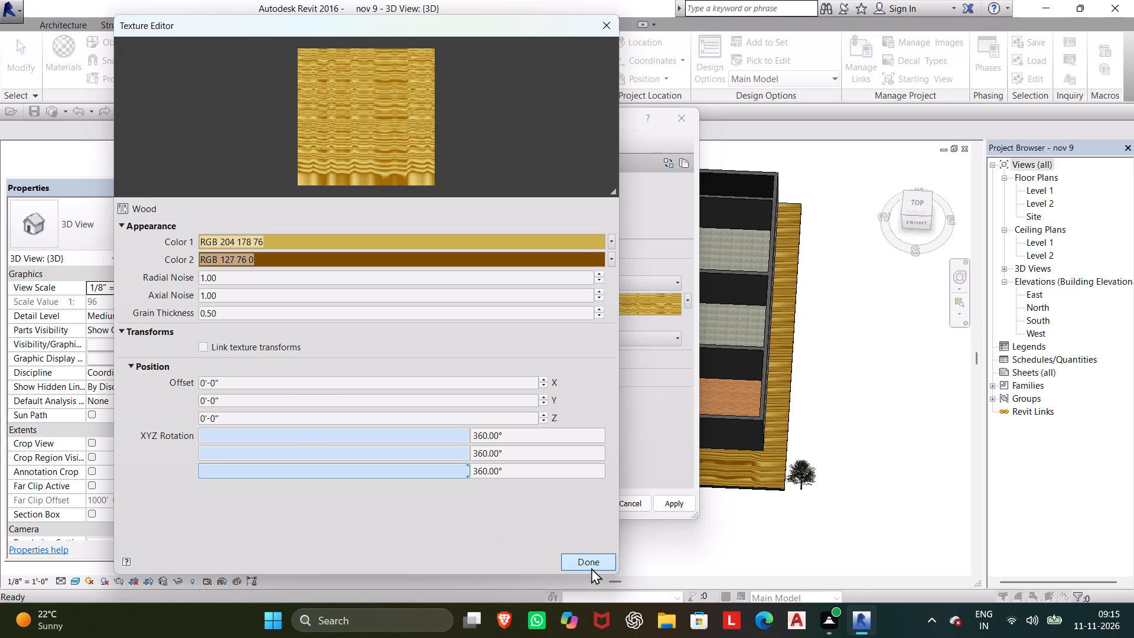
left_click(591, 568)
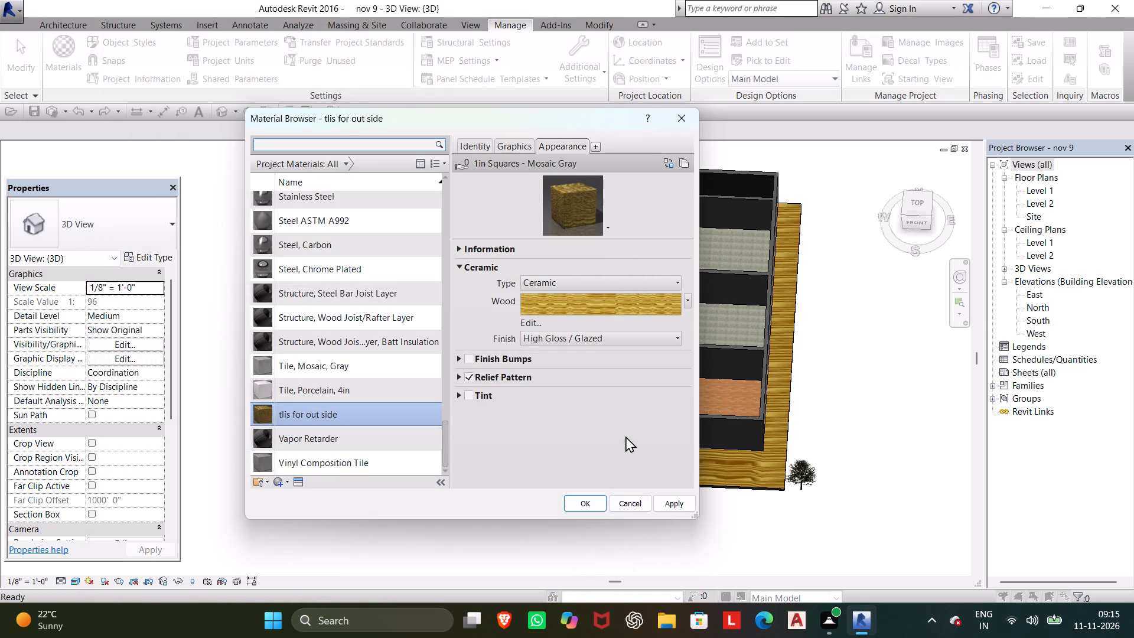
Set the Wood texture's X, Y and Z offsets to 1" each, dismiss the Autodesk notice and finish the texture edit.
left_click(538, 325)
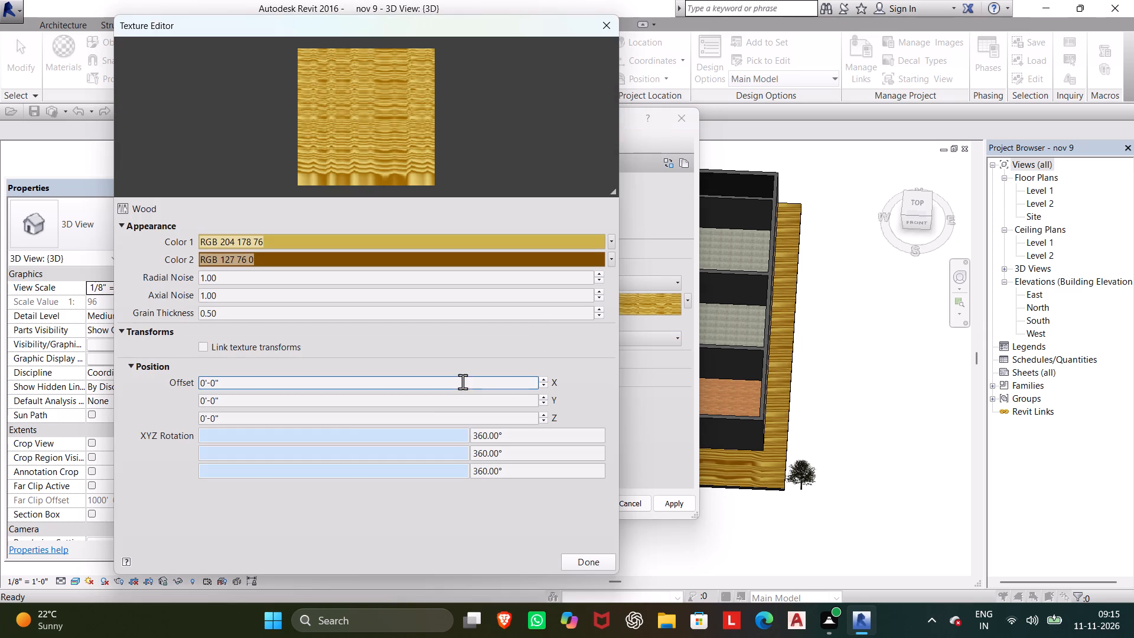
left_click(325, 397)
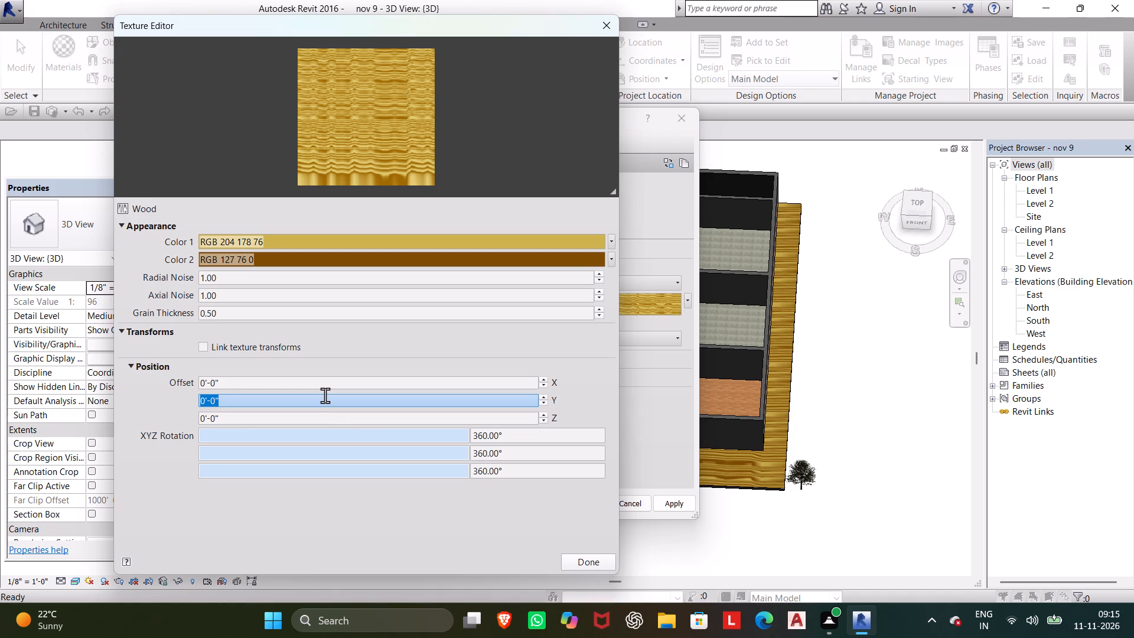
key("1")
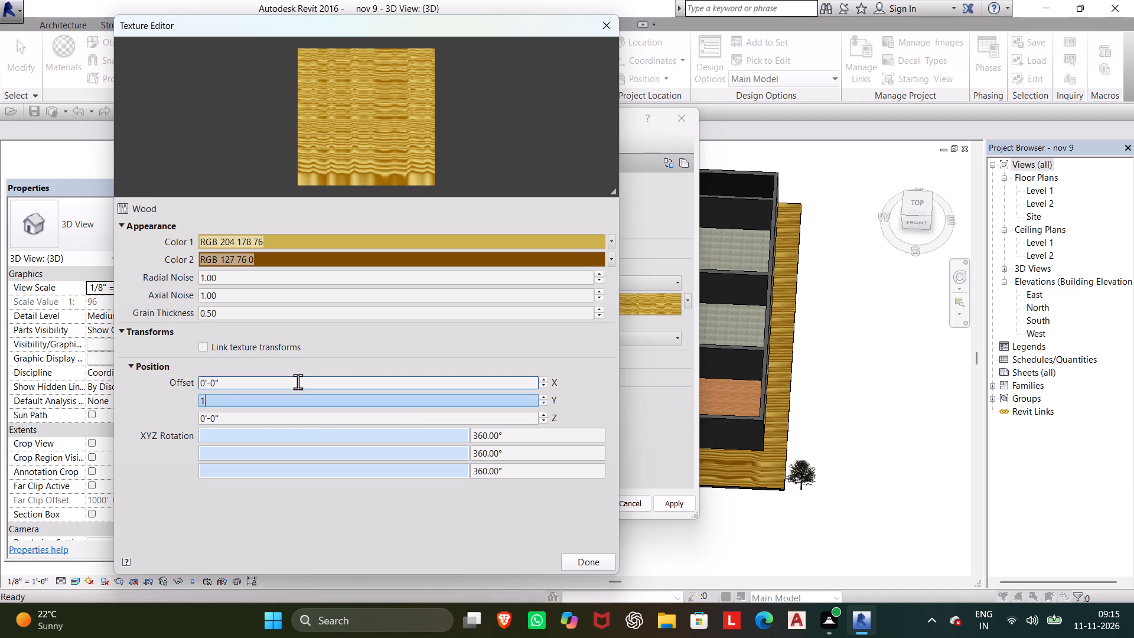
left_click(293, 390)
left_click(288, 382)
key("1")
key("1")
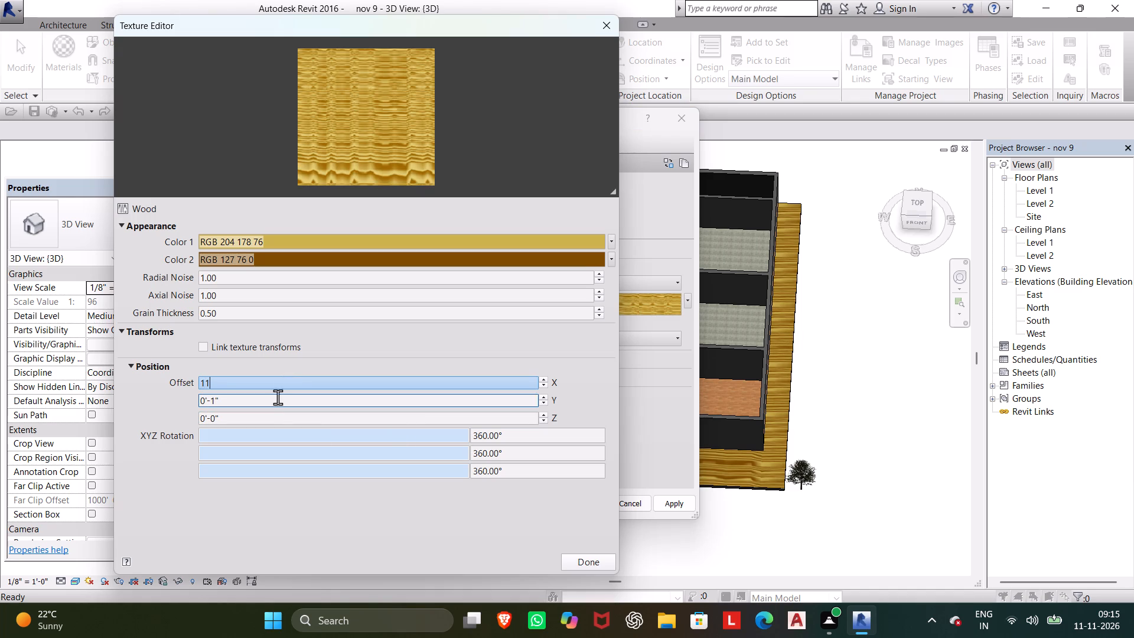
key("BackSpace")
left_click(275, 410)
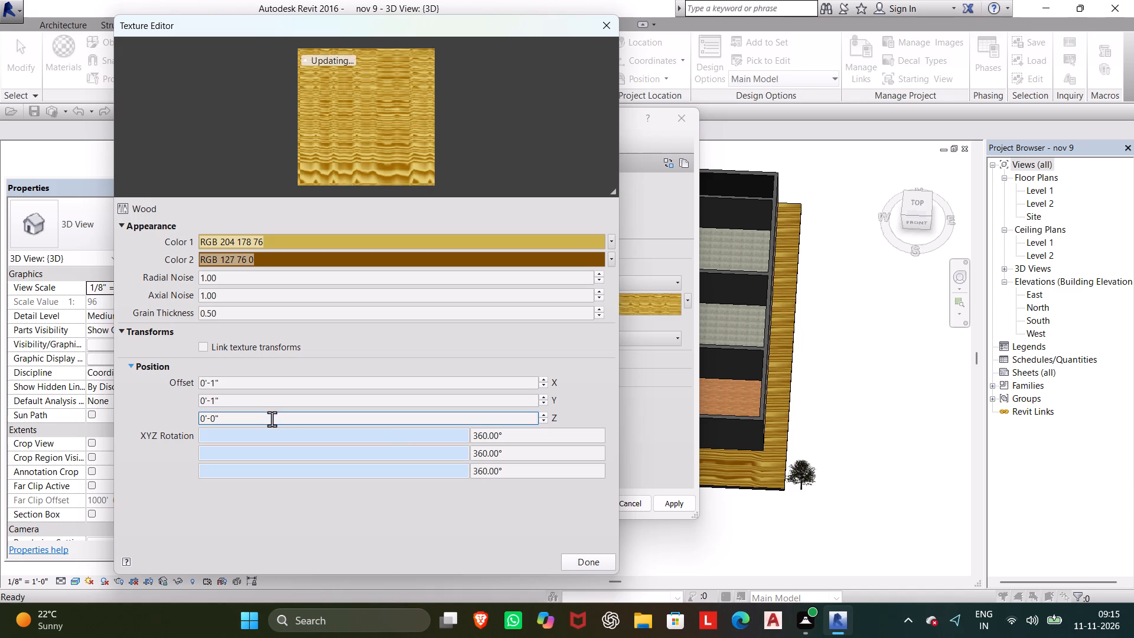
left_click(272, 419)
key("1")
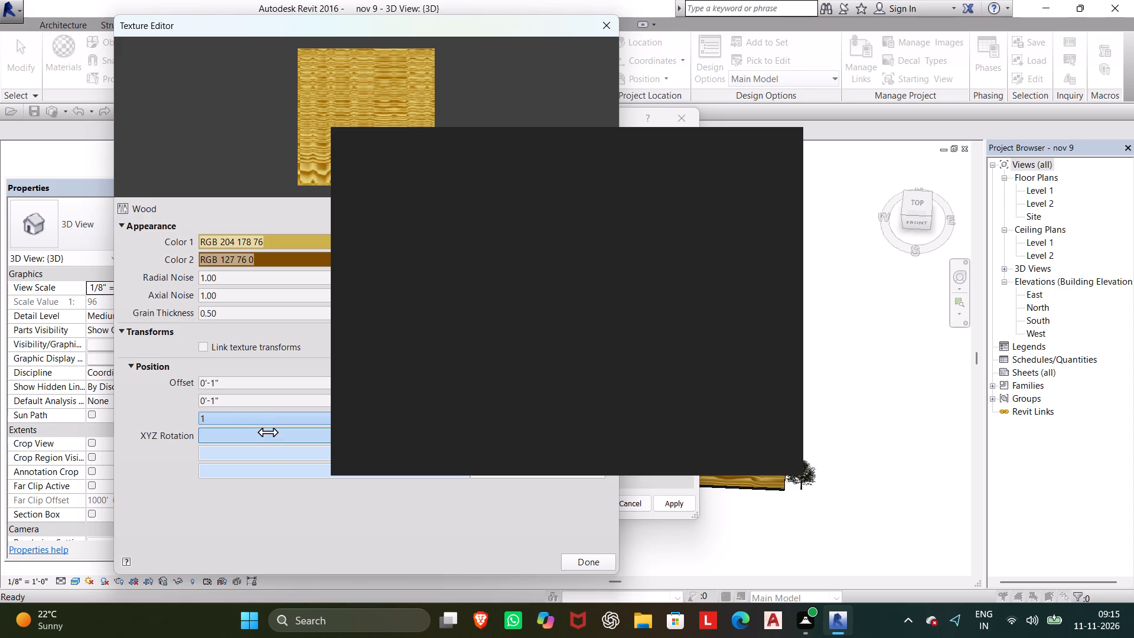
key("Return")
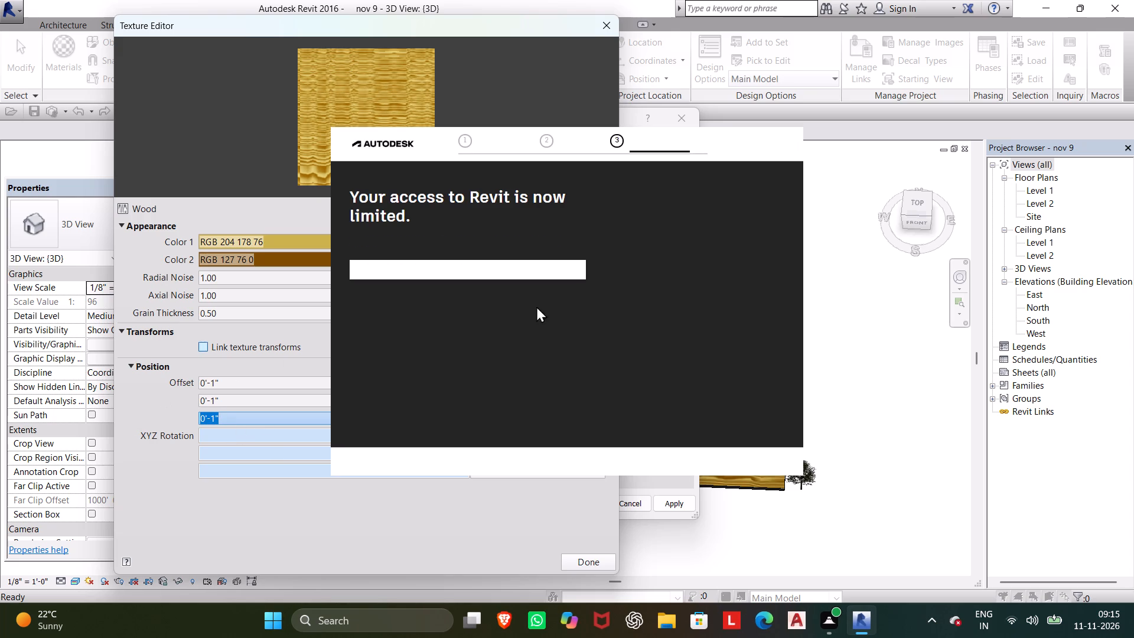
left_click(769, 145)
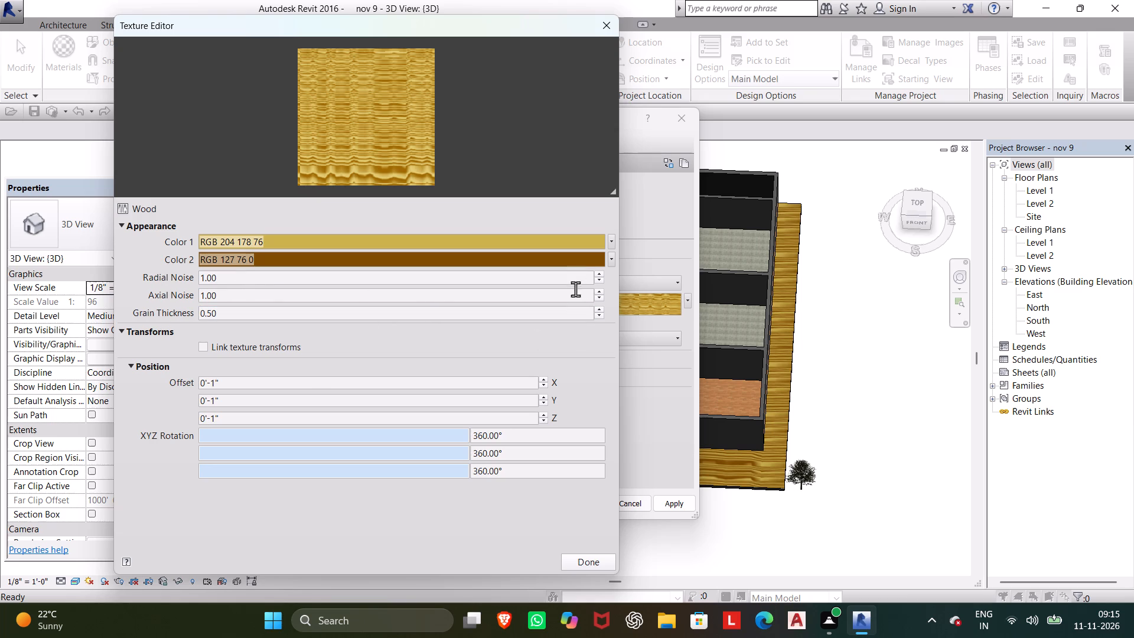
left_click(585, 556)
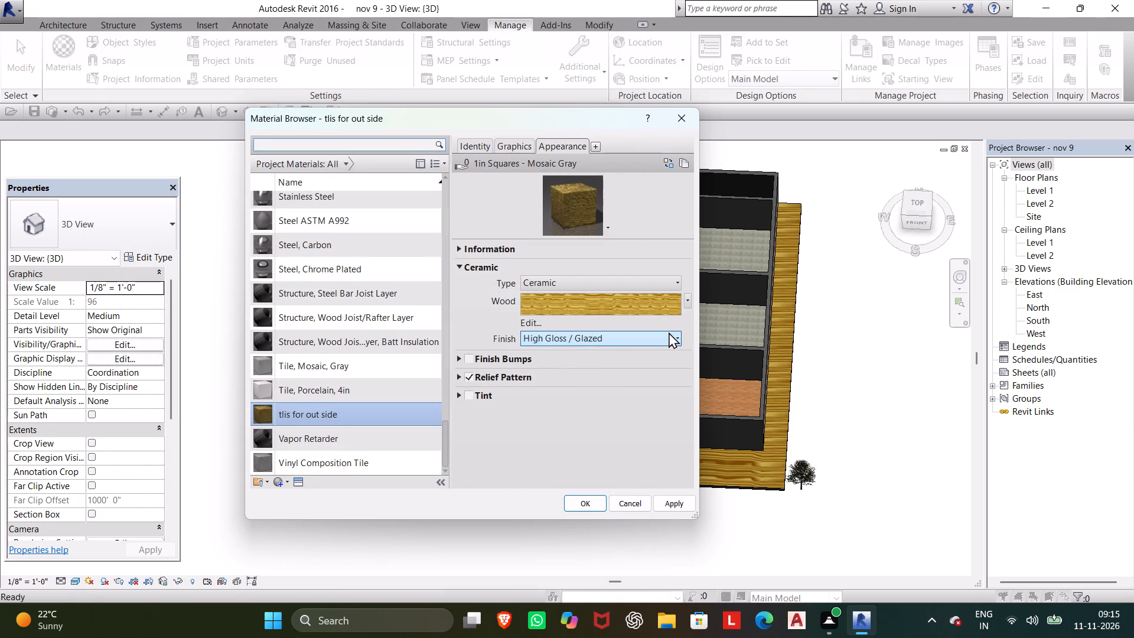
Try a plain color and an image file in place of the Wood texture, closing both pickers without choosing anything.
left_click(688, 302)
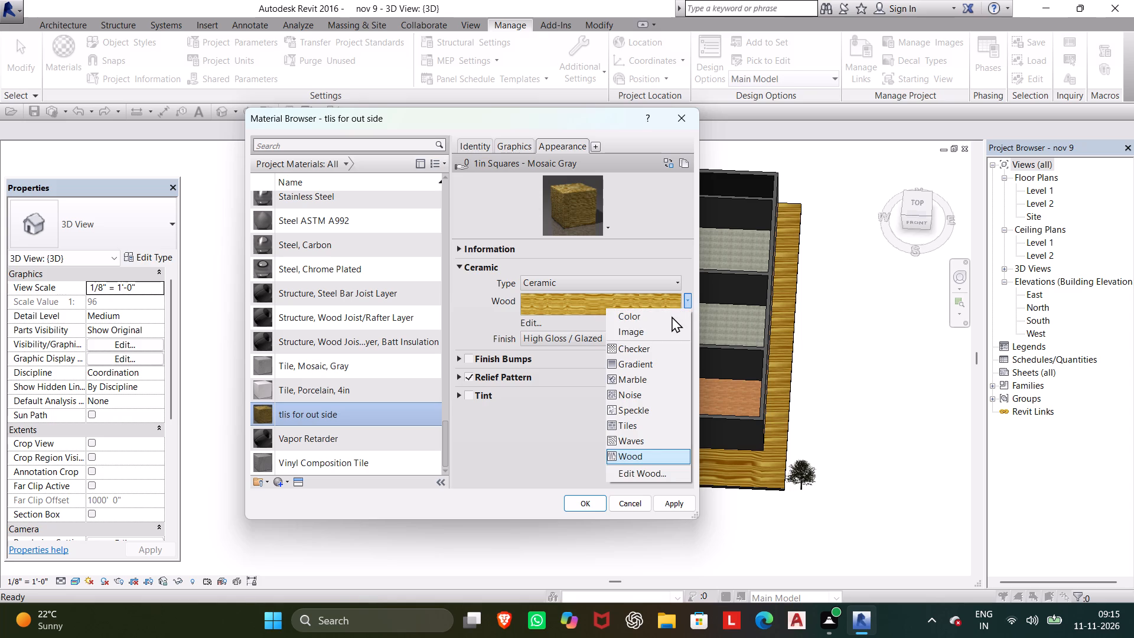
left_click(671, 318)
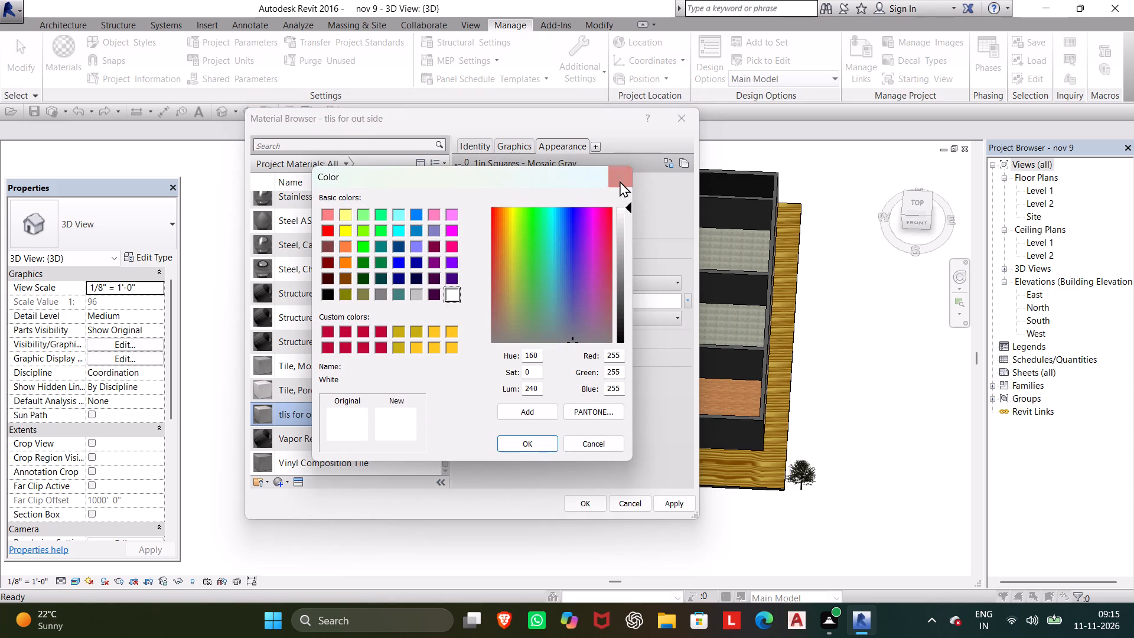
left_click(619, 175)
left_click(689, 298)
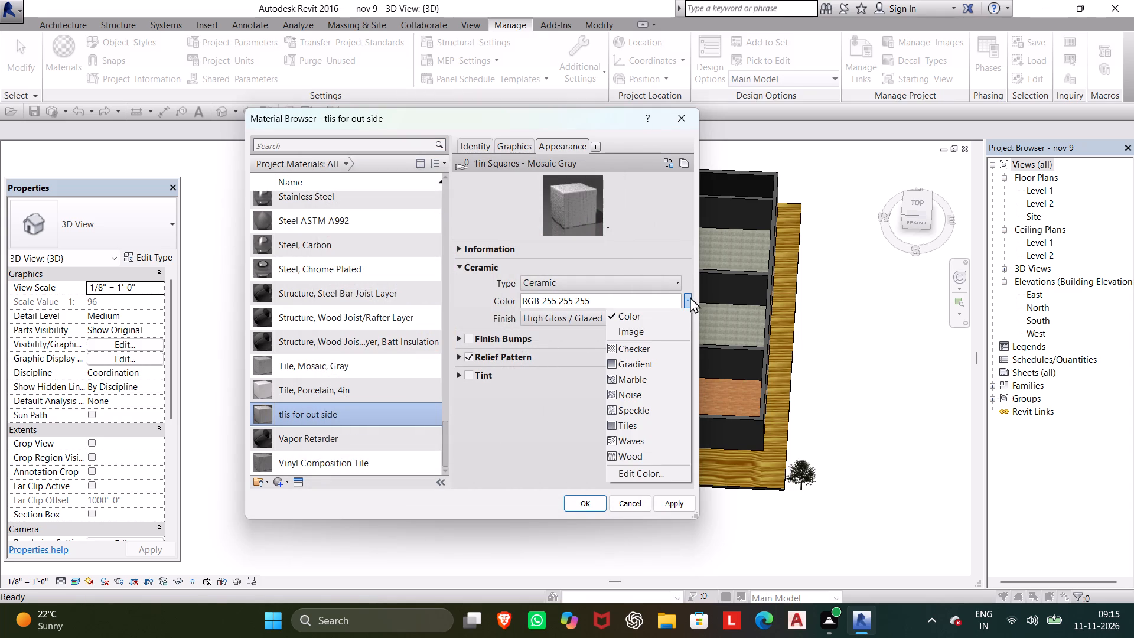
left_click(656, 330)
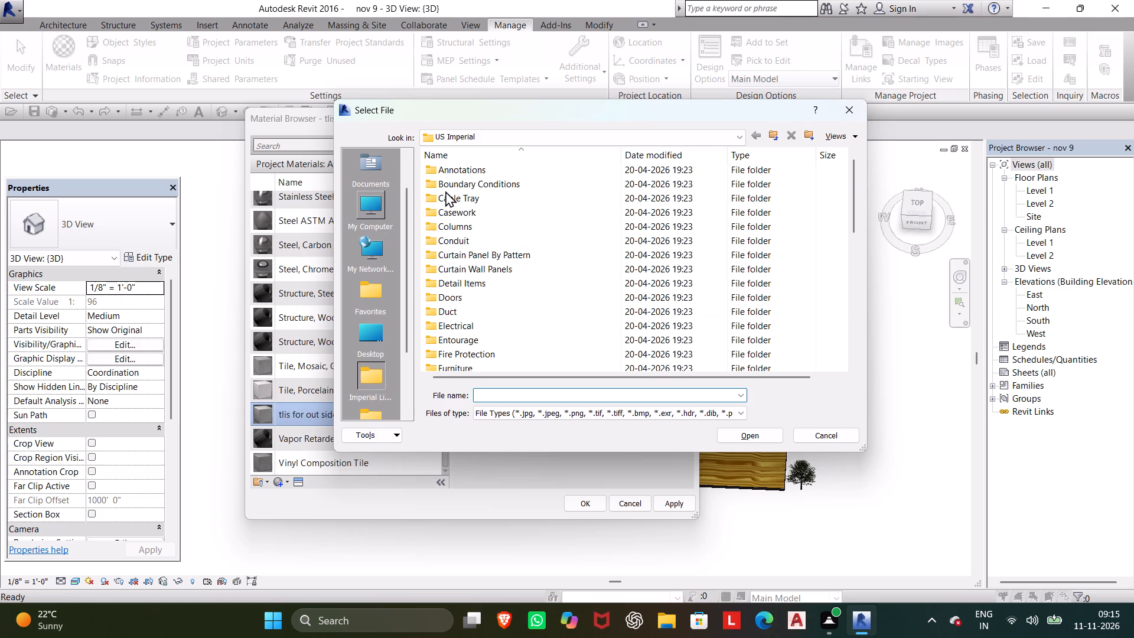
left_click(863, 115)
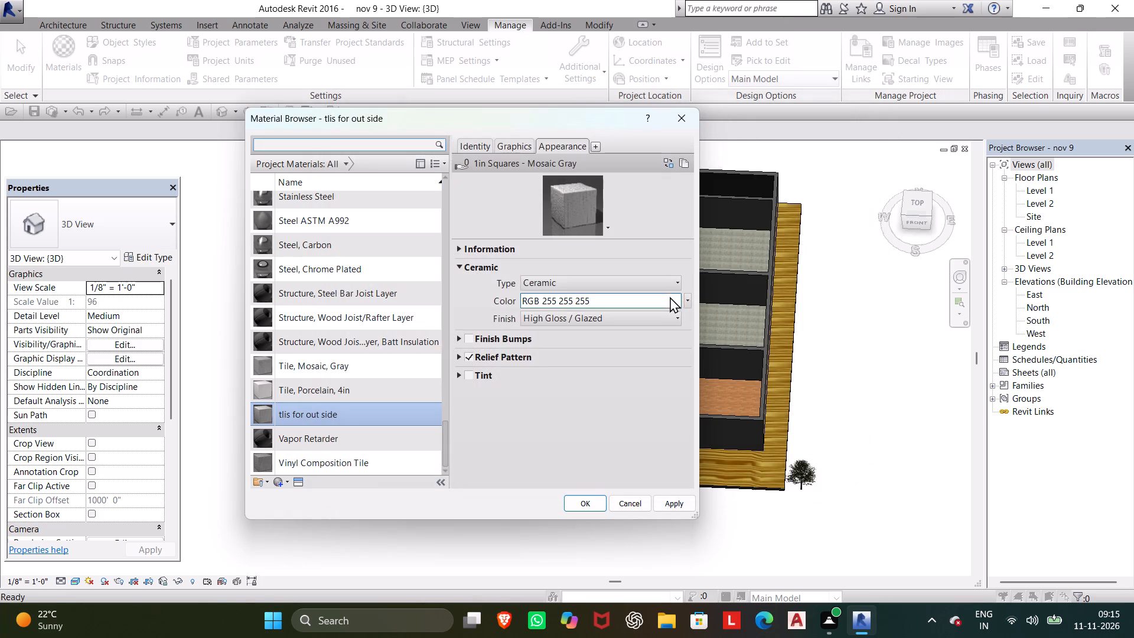
Set the ceramic color of the tlis for out side material to the Checker texture.
left_click(689, 300)
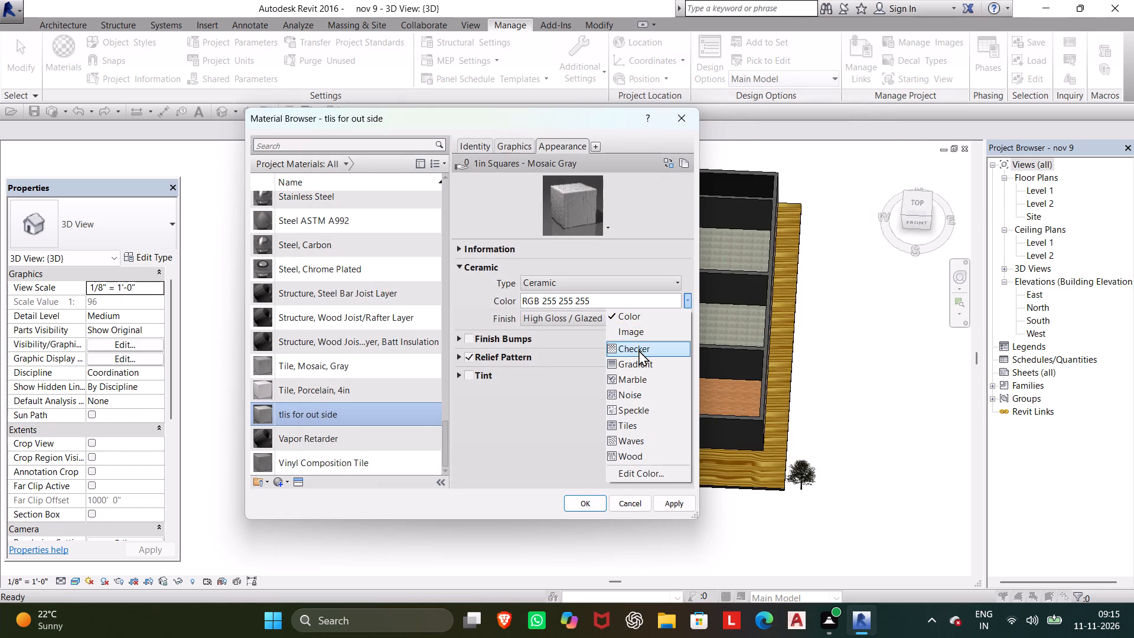
left_click(638, 350)
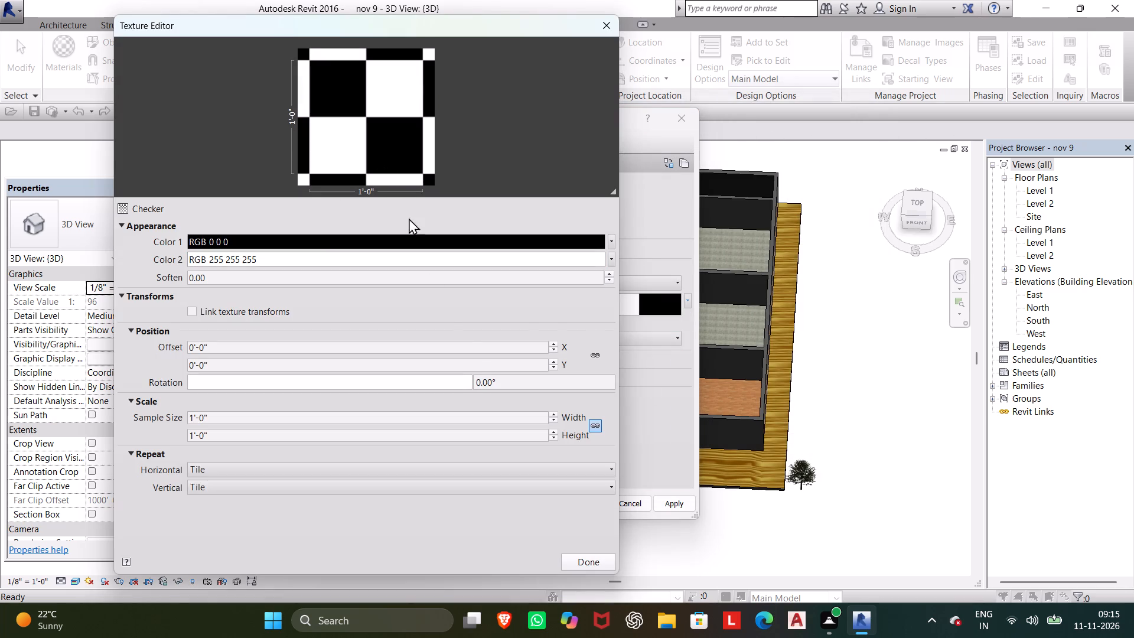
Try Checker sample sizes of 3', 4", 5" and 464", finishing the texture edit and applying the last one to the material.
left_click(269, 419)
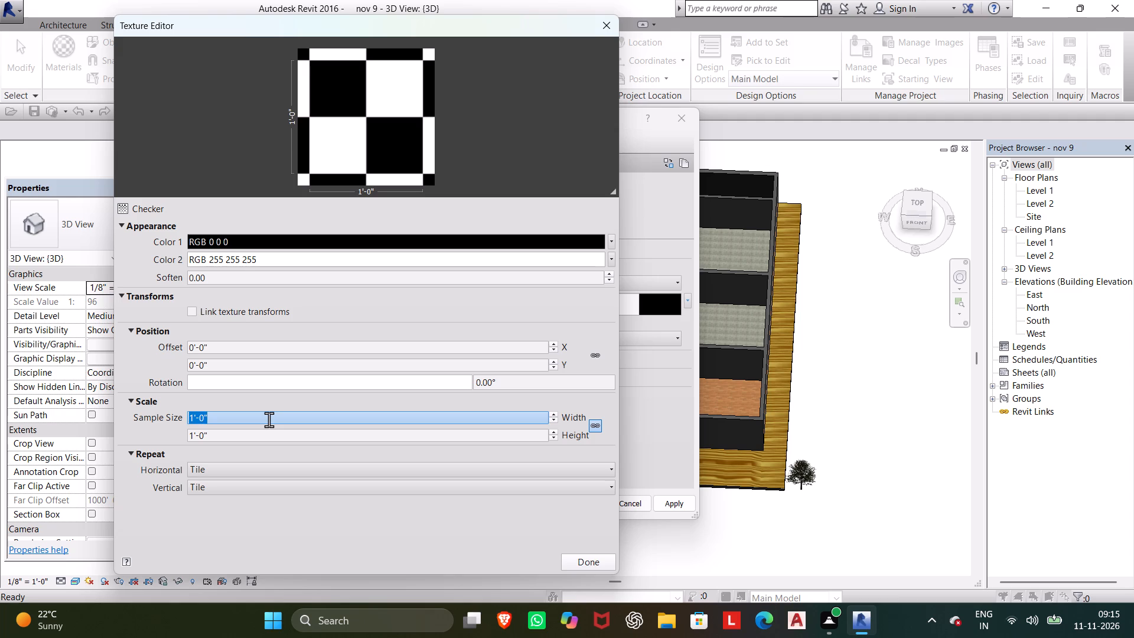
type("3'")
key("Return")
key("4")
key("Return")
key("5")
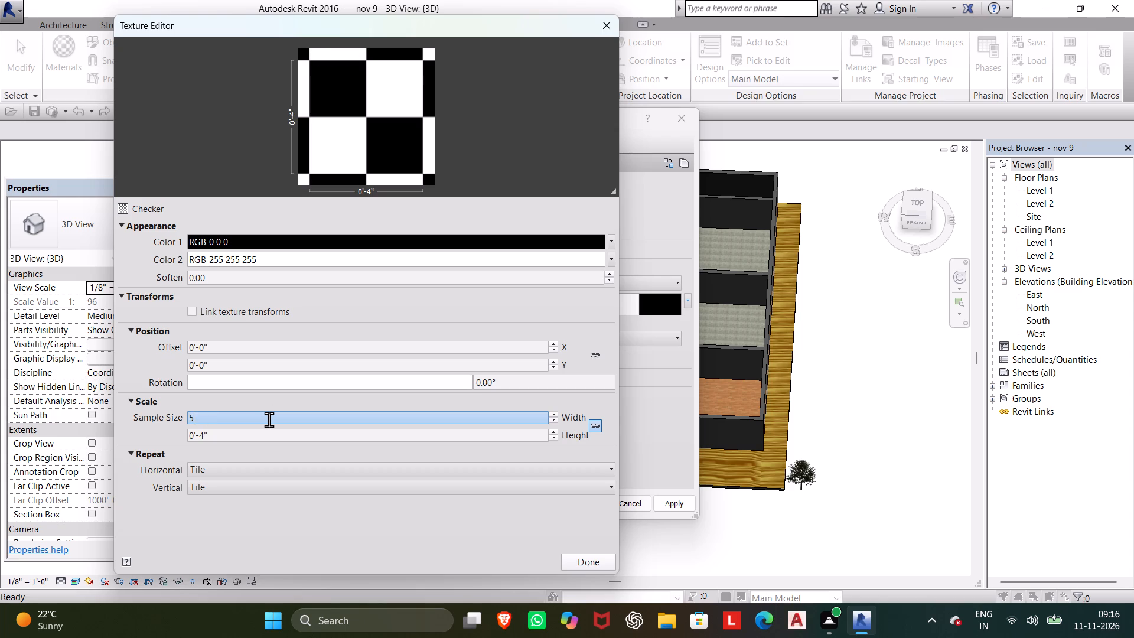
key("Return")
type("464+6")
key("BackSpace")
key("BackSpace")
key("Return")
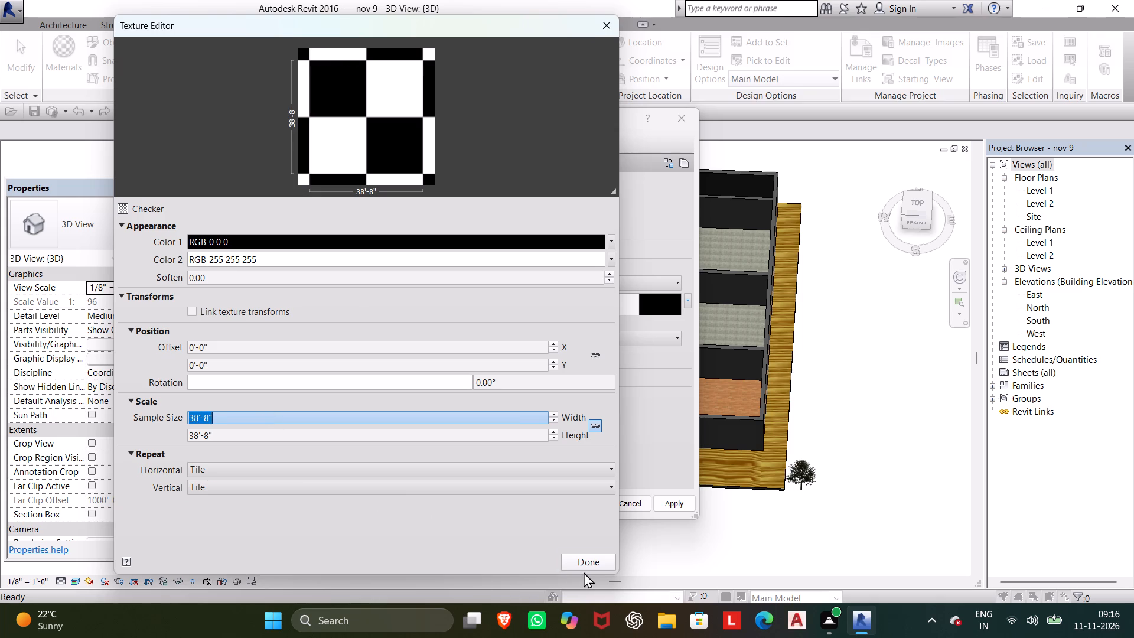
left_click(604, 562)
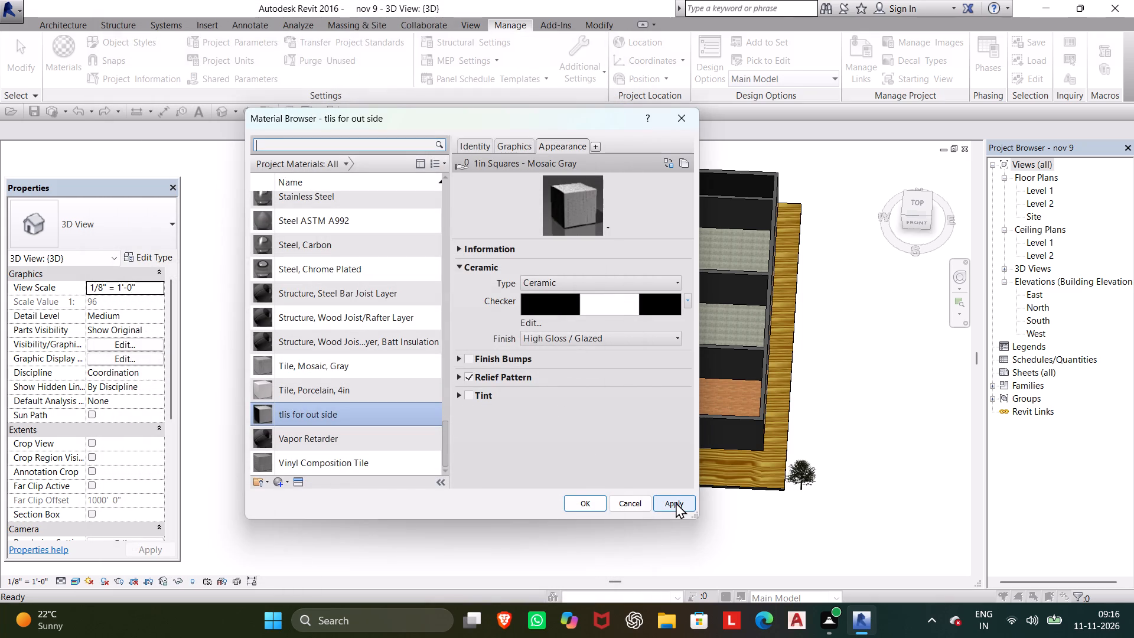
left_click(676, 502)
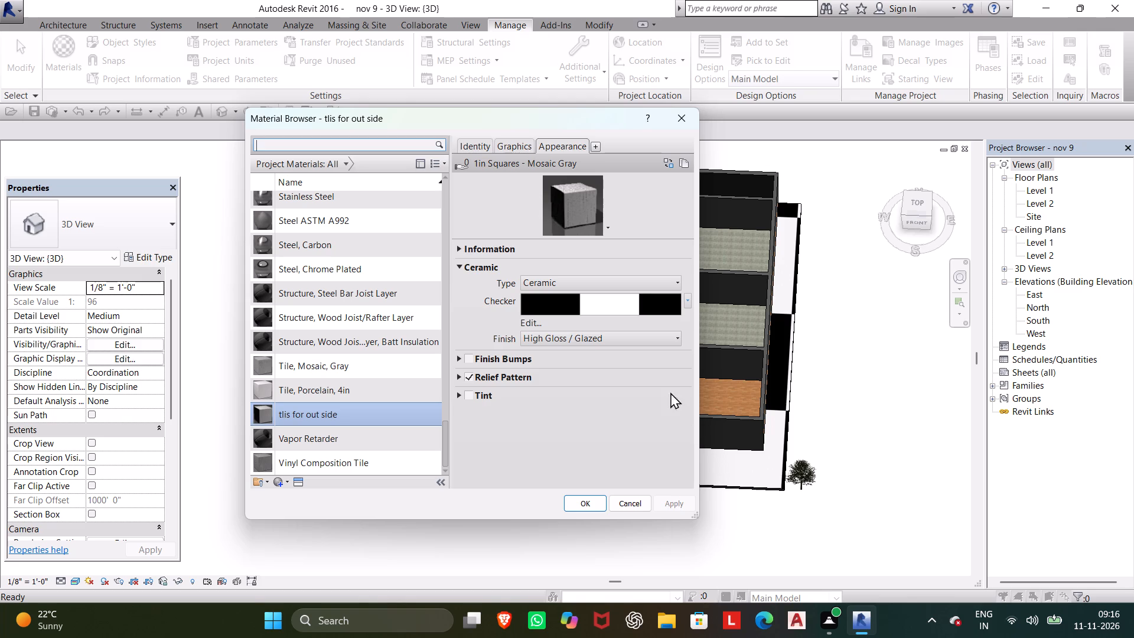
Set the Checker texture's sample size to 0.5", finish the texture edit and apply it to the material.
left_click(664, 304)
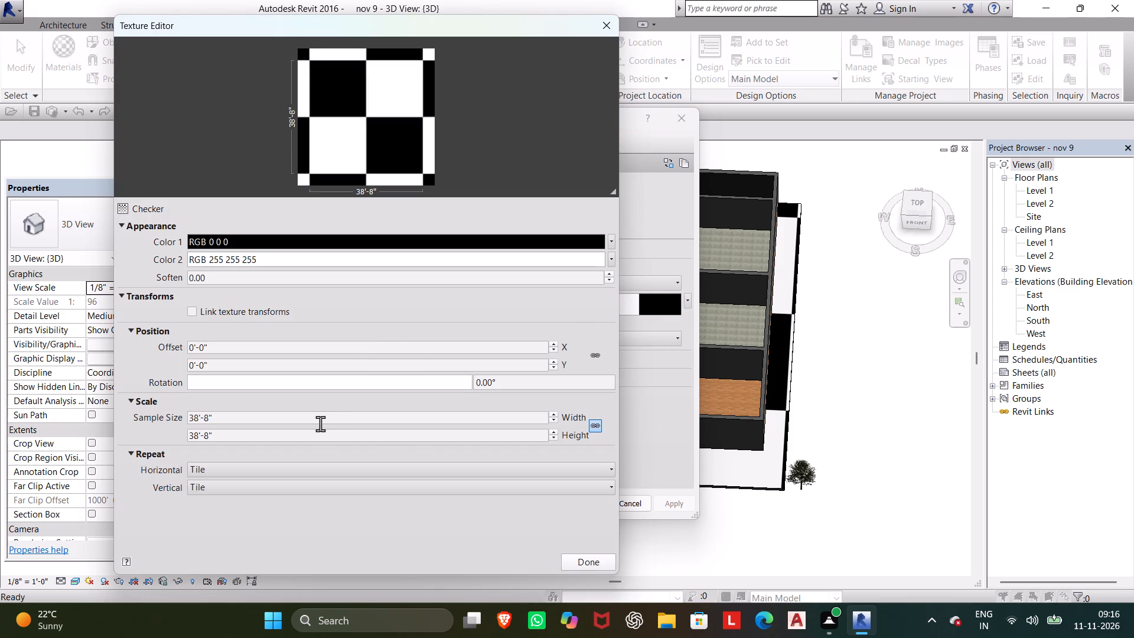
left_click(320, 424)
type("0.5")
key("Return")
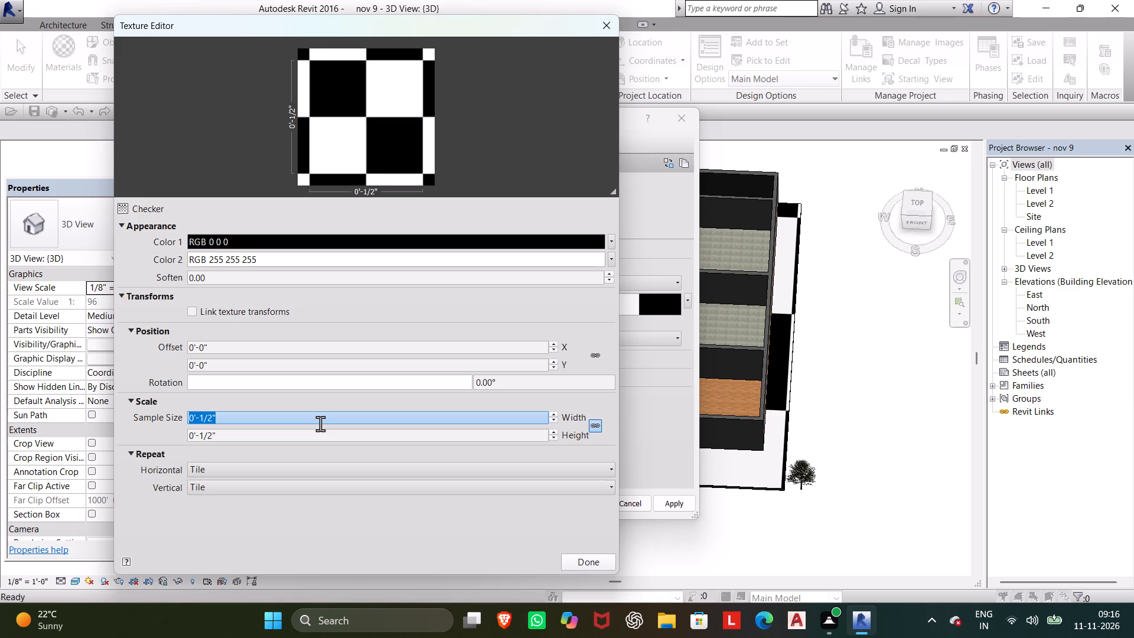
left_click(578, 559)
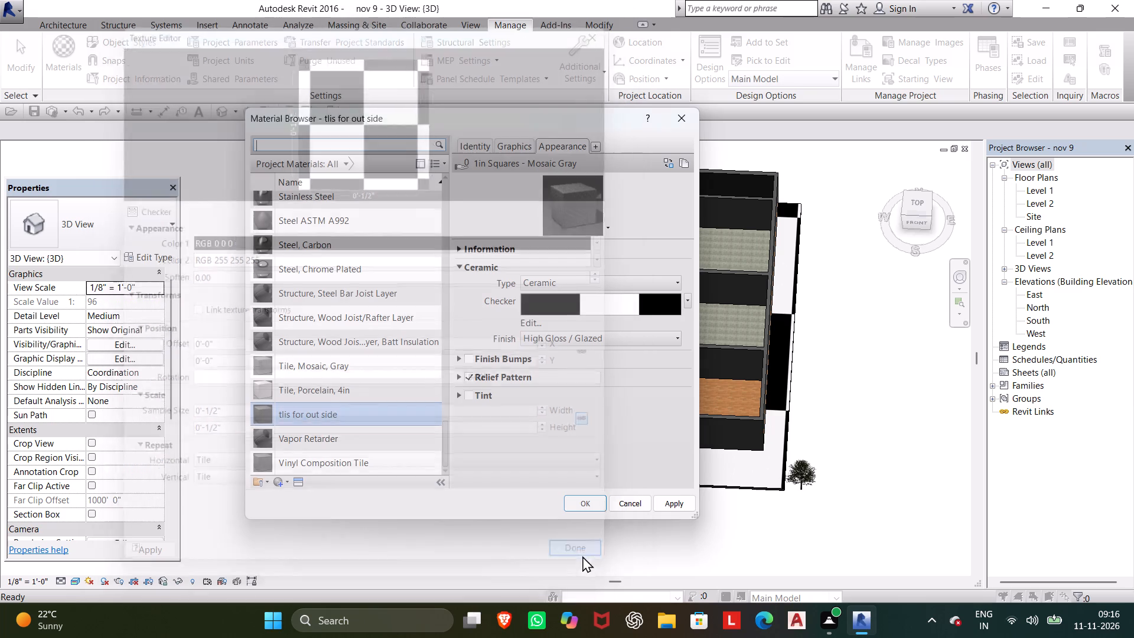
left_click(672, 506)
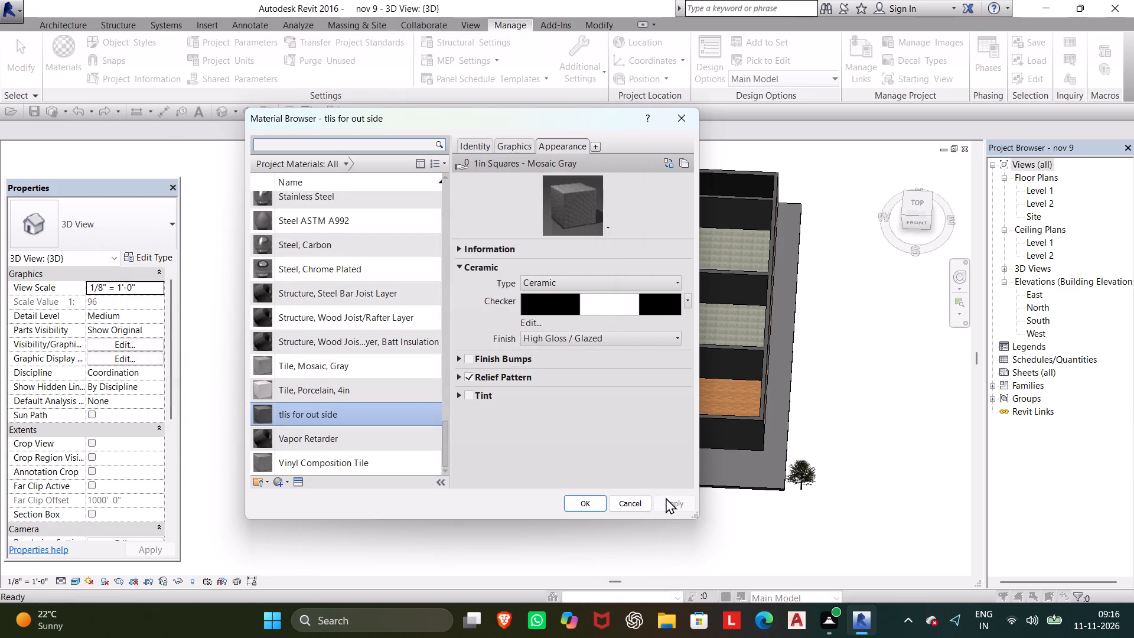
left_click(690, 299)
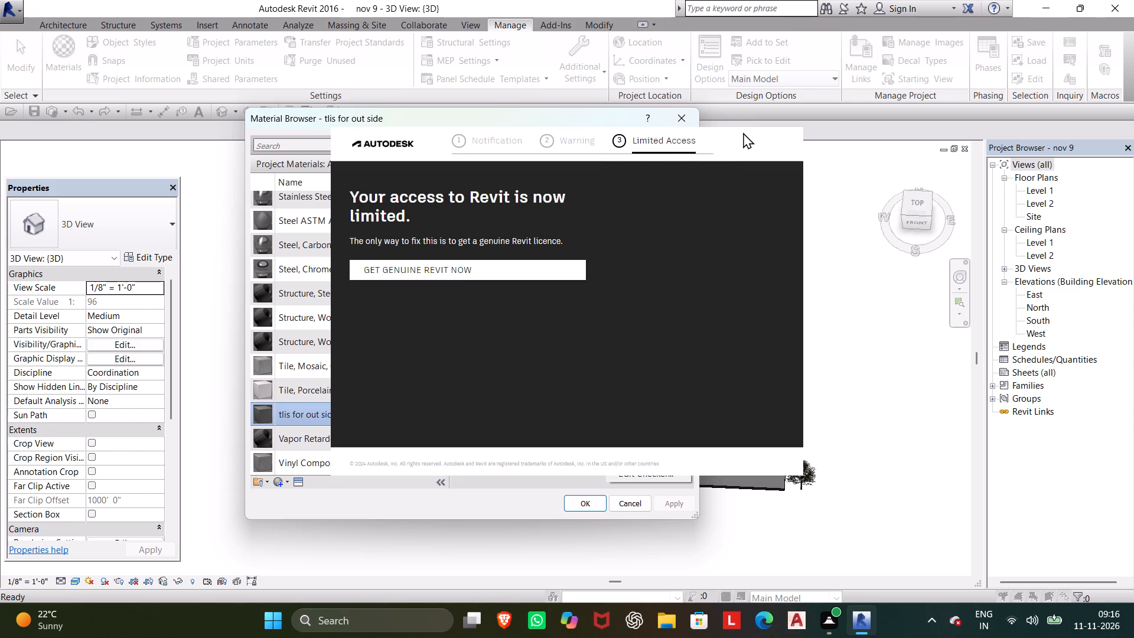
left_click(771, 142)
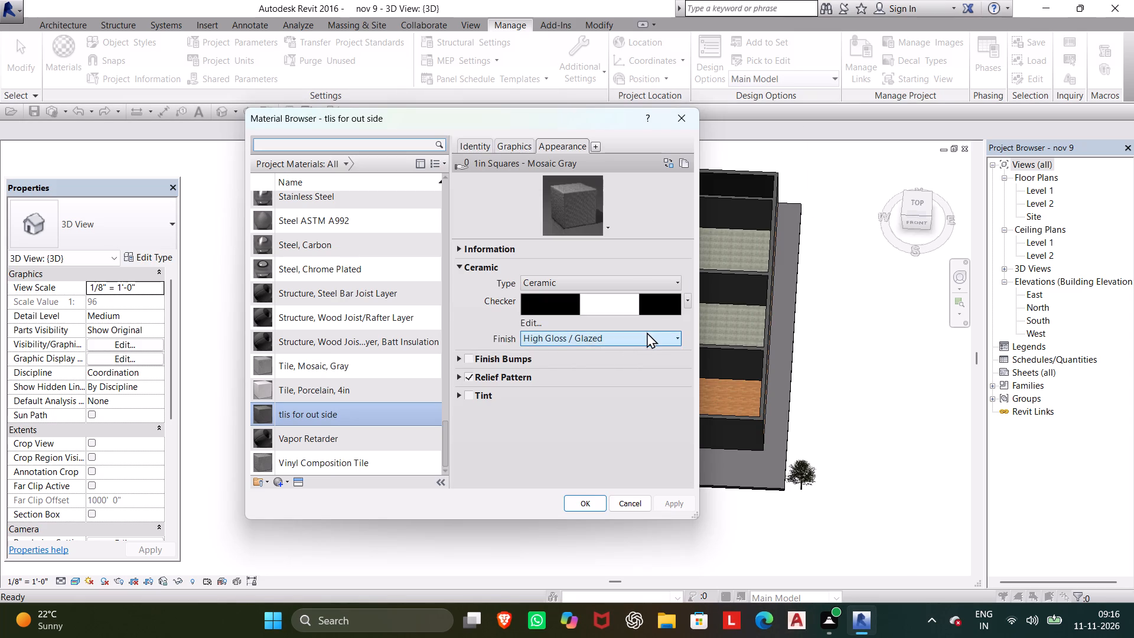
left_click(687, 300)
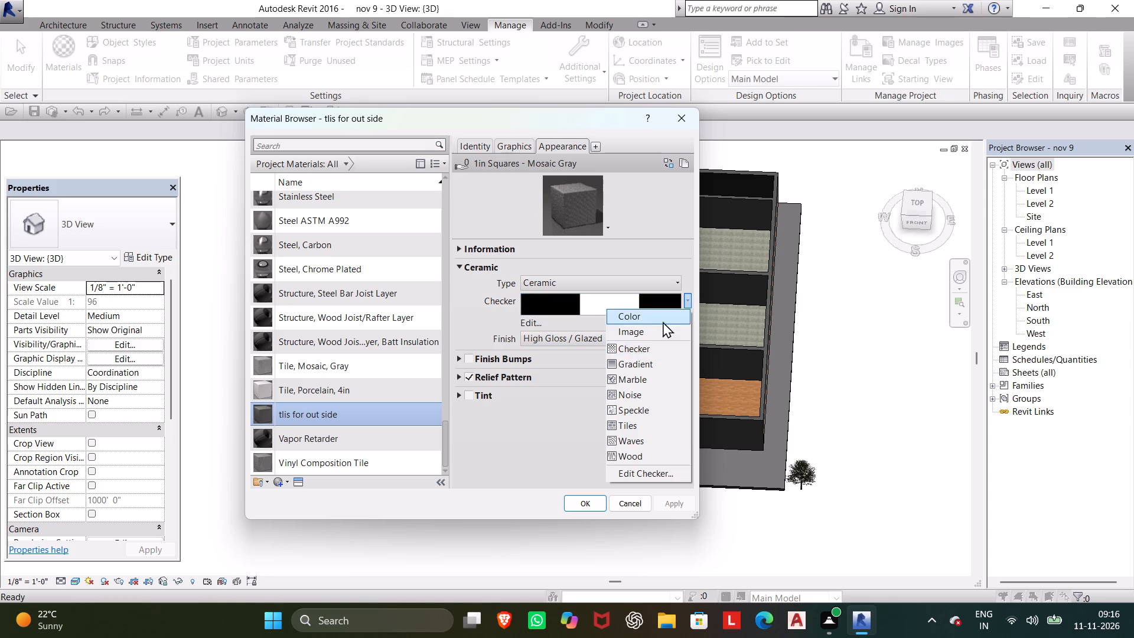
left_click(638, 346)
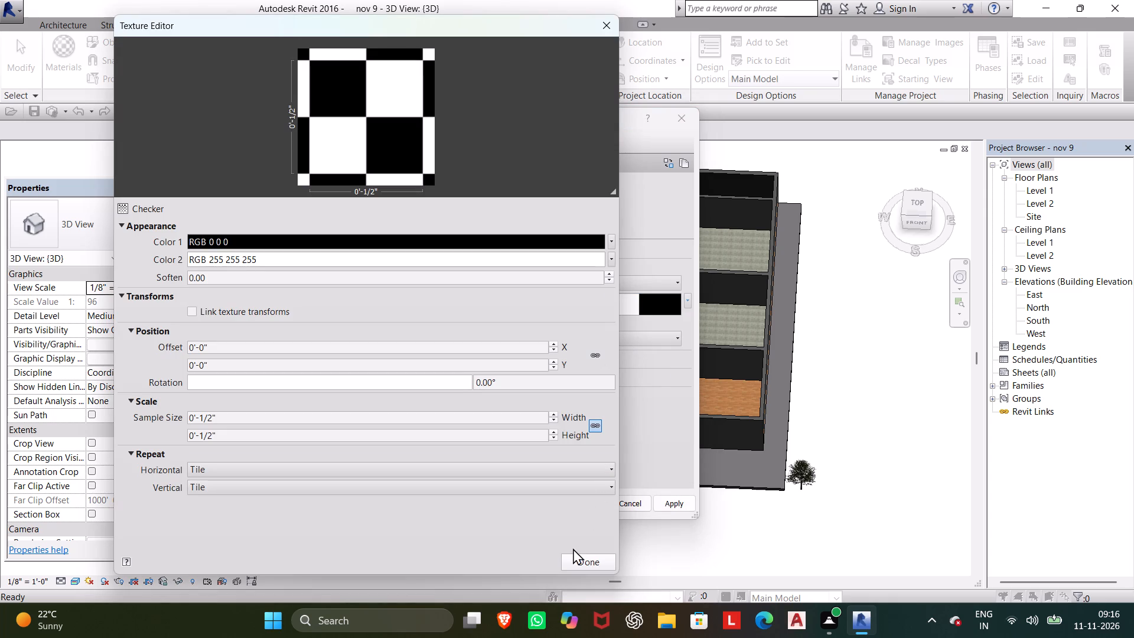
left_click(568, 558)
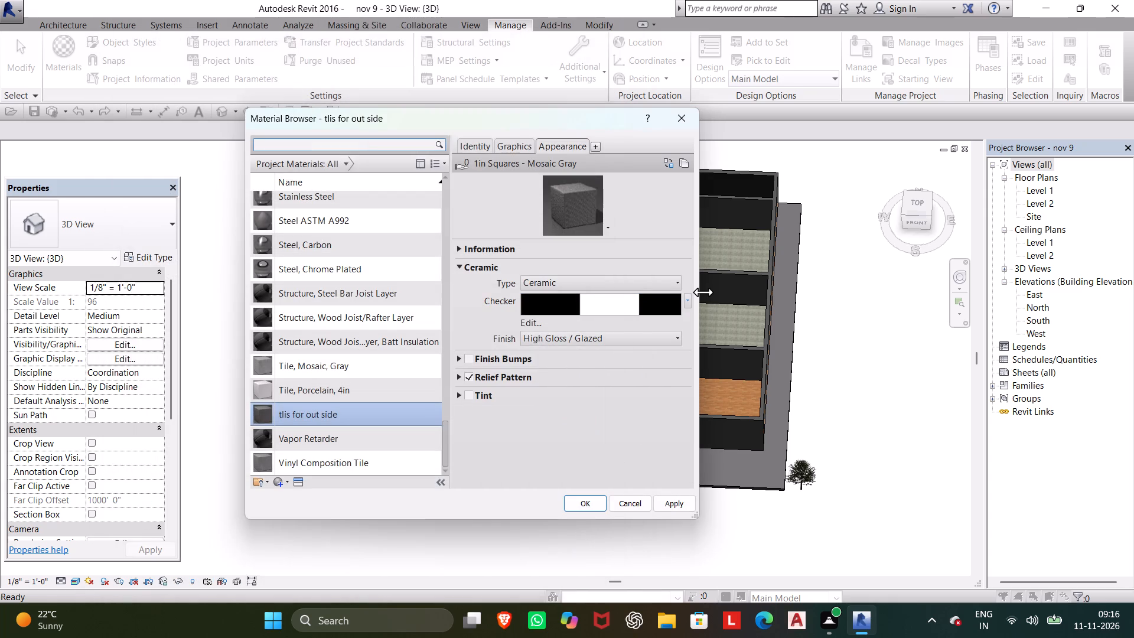
Set the Checker texture's sample size to 12", apply it to the tlis for out side material and close the Material Browser.
left_click(687, 299)
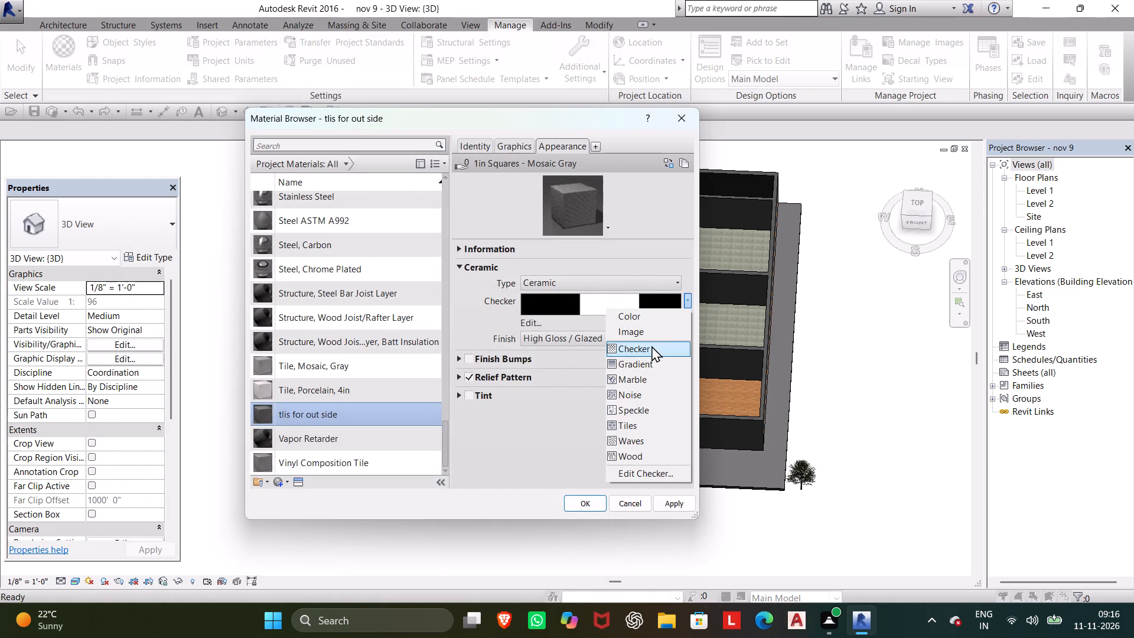
left_click(651, 346)
left_click(305, 432)
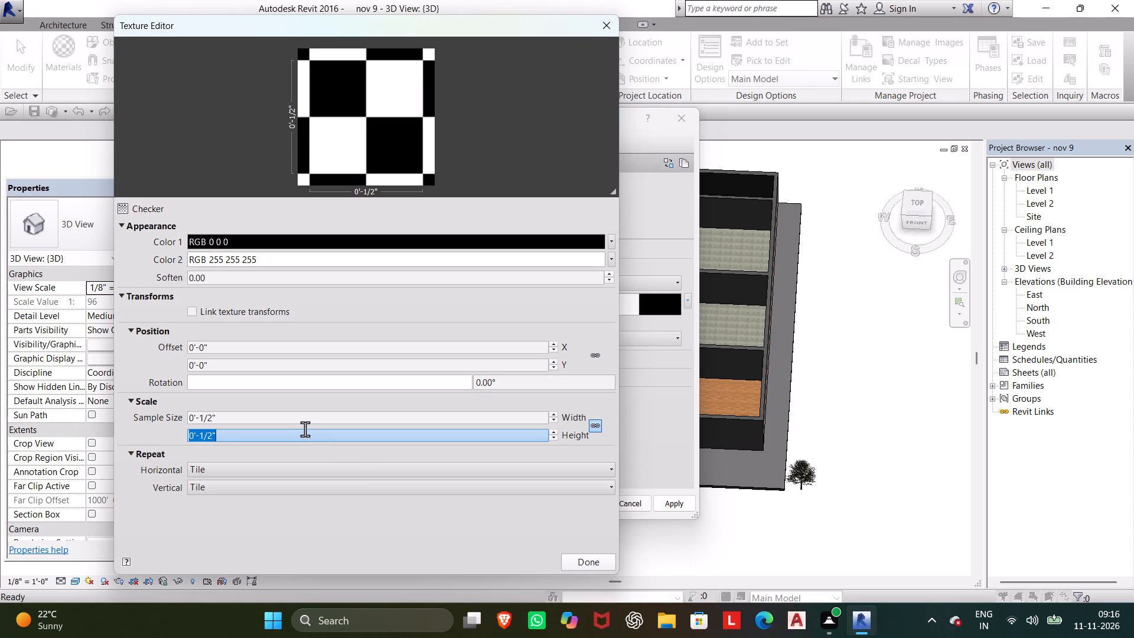
type("12")
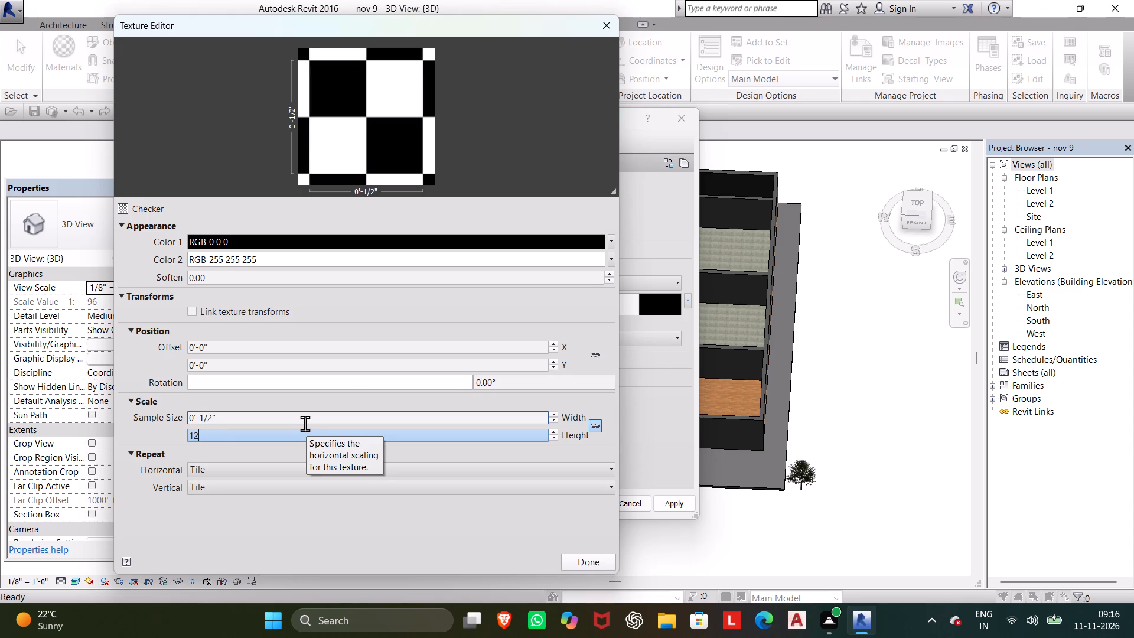
key("Return")
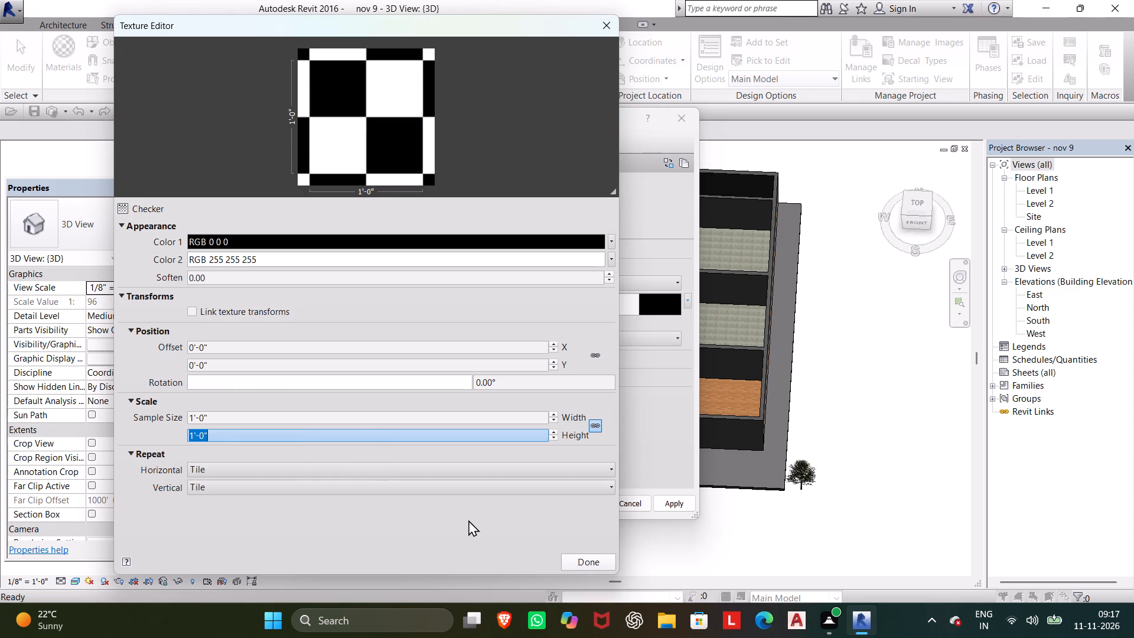
left_click(576, 558)
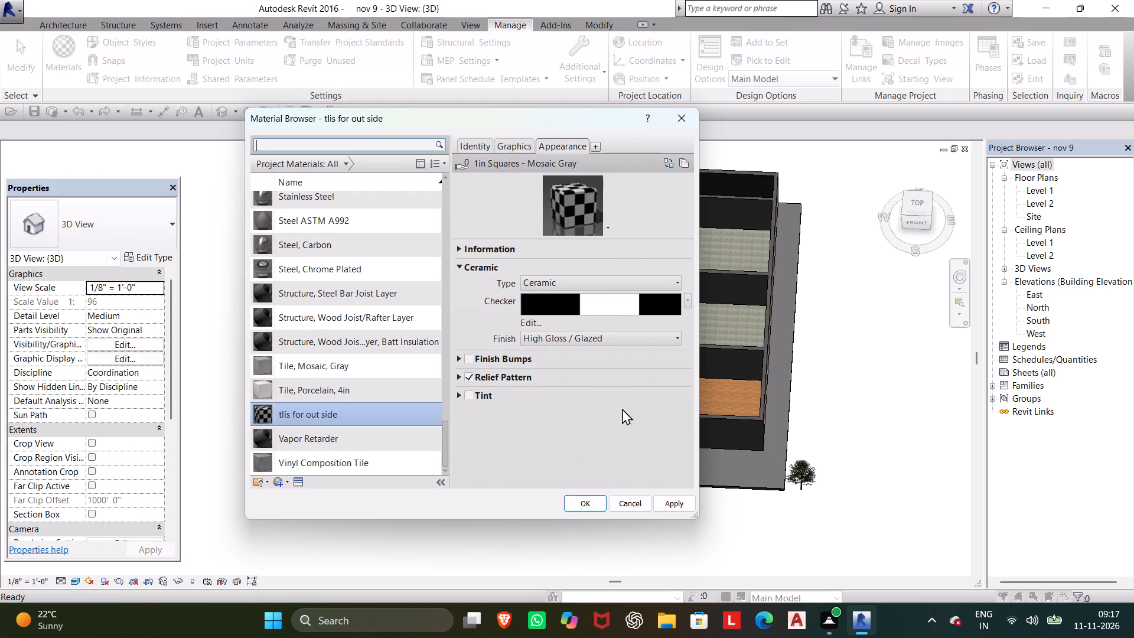
left_click(675, 509)
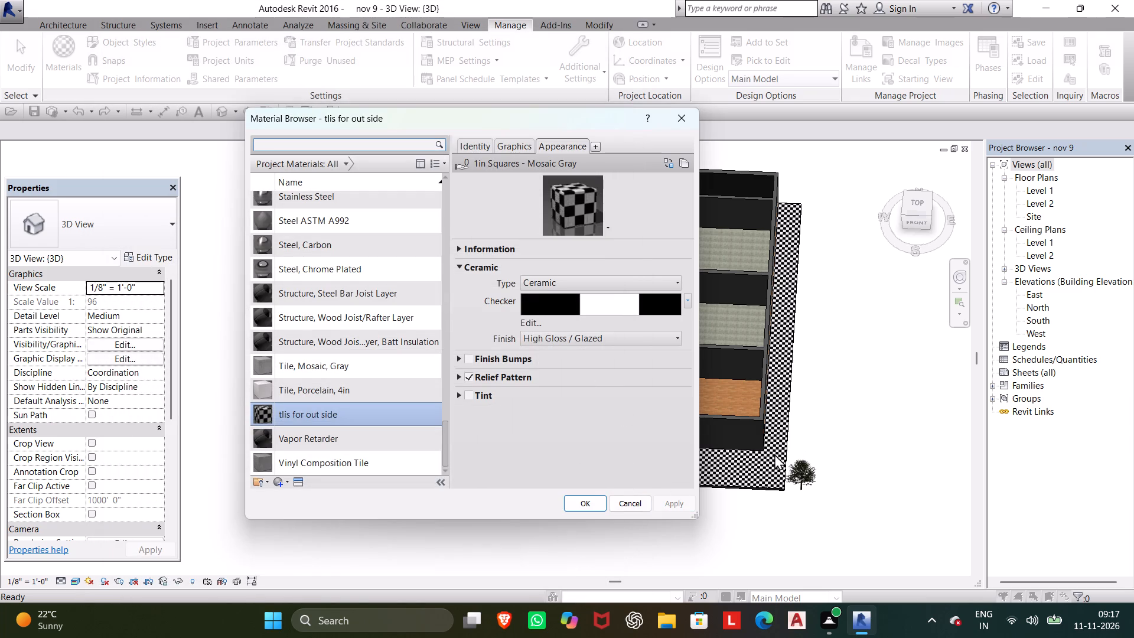
scroll(774, 455, "up", 6)
left_click(588, 503)
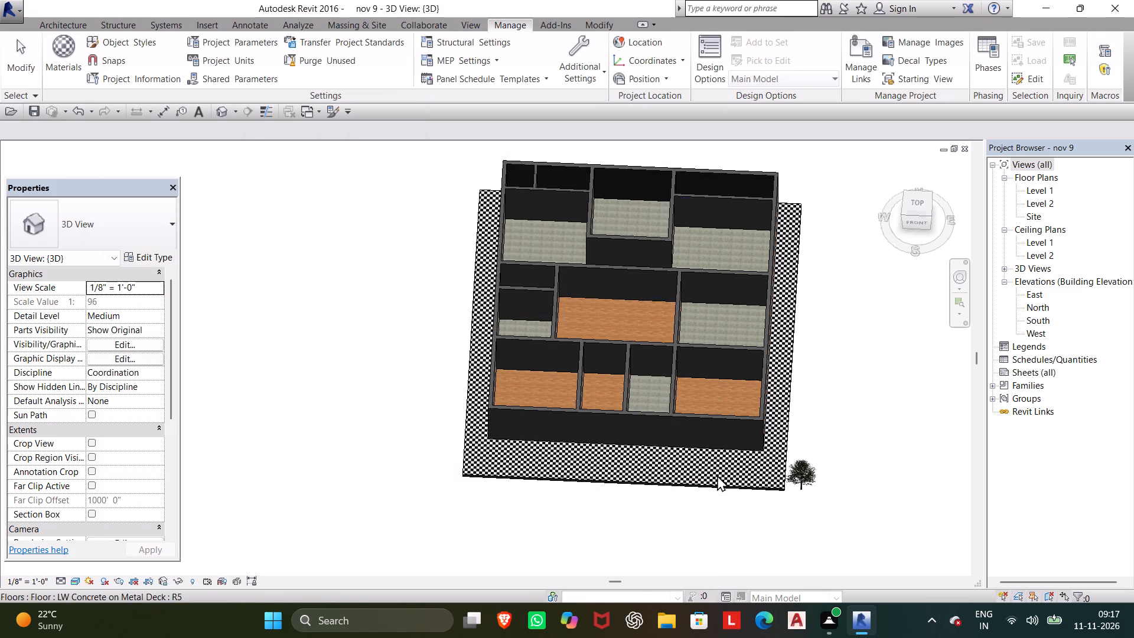
Examine the checker tiling on the outer floor strip up close and against the whole house.
scroll(734, 466, "up", 20)
scroll(734, 466, "up", 9)
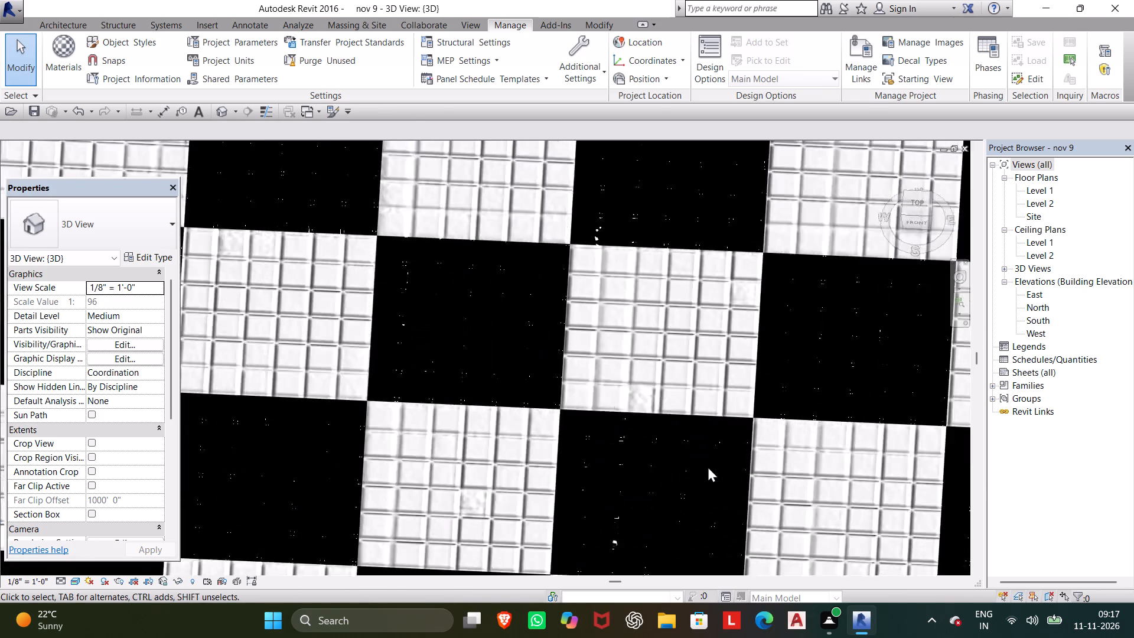
scroll(708, 466, "up", 10)
scroll(685, 471, "down", 5)
scroll(667, 559, "down", 6)
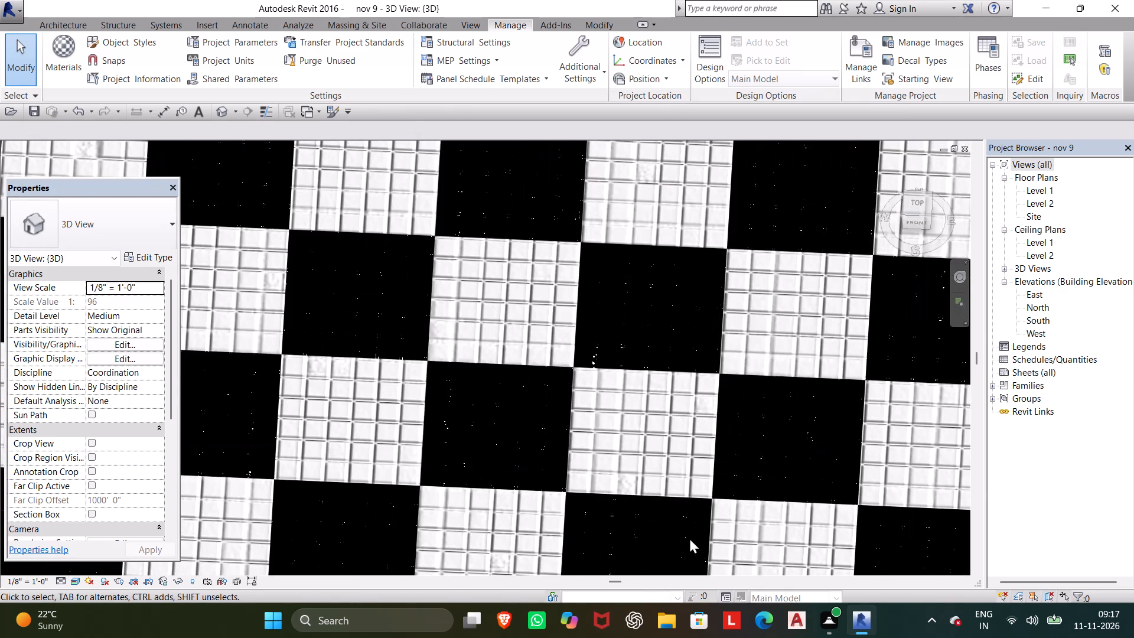
scroll(689, 538, "down", 18)
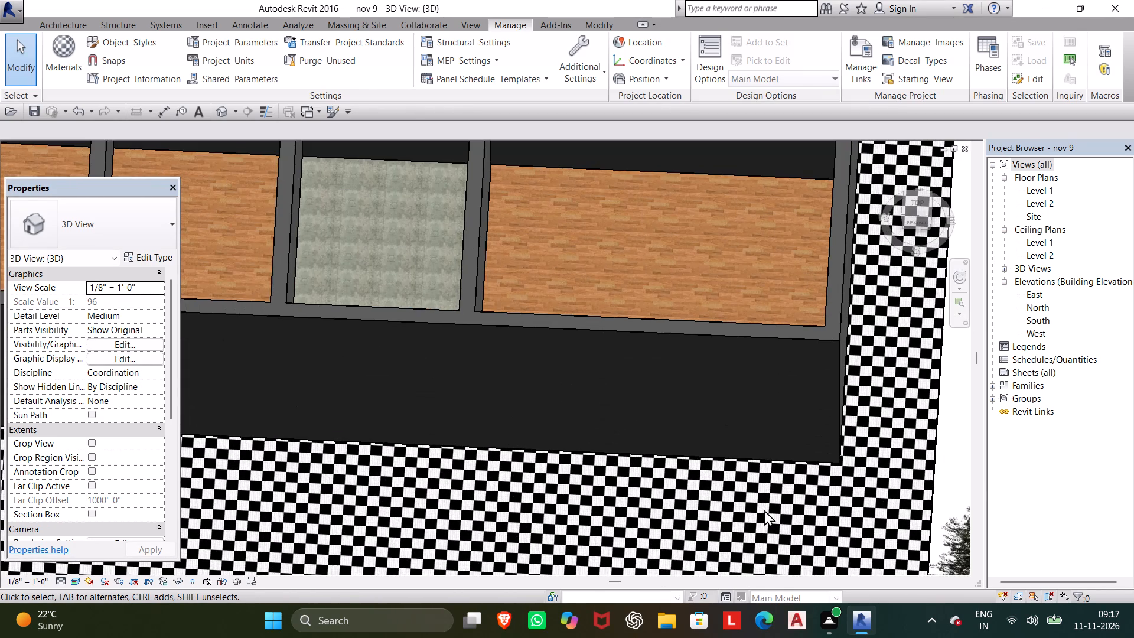
scroll(760, 509, "down", 8)
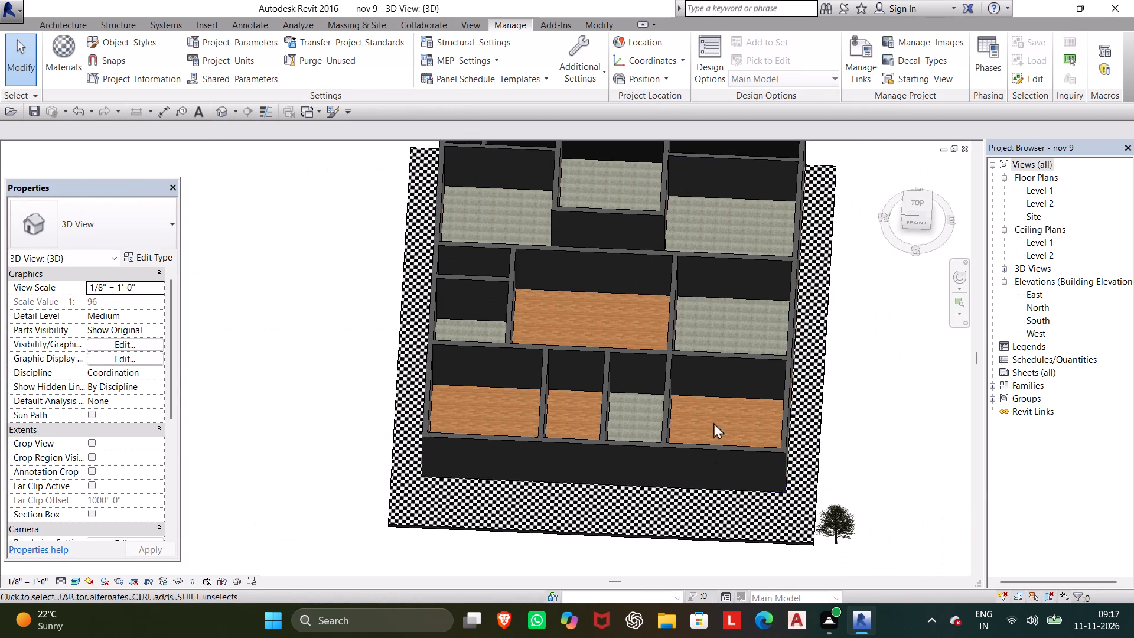
Try to shift the tlis for out side material's render appearance relative to its surface pattern with Texture Alignment, accepting the alignment.
left_click(67, 58)
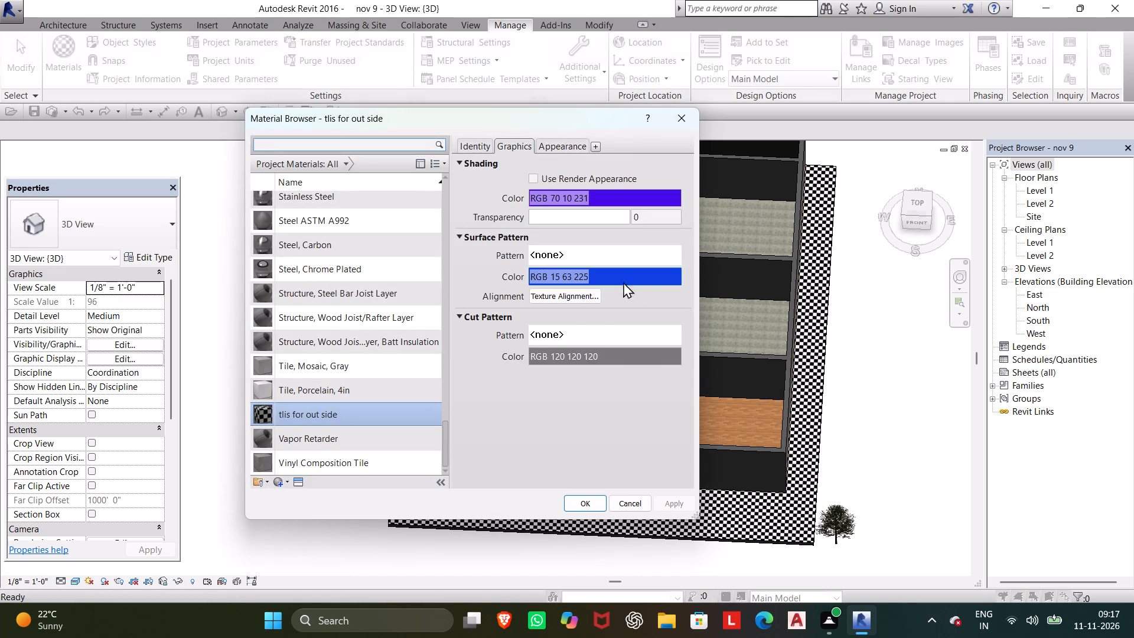
left_click(575, 302)
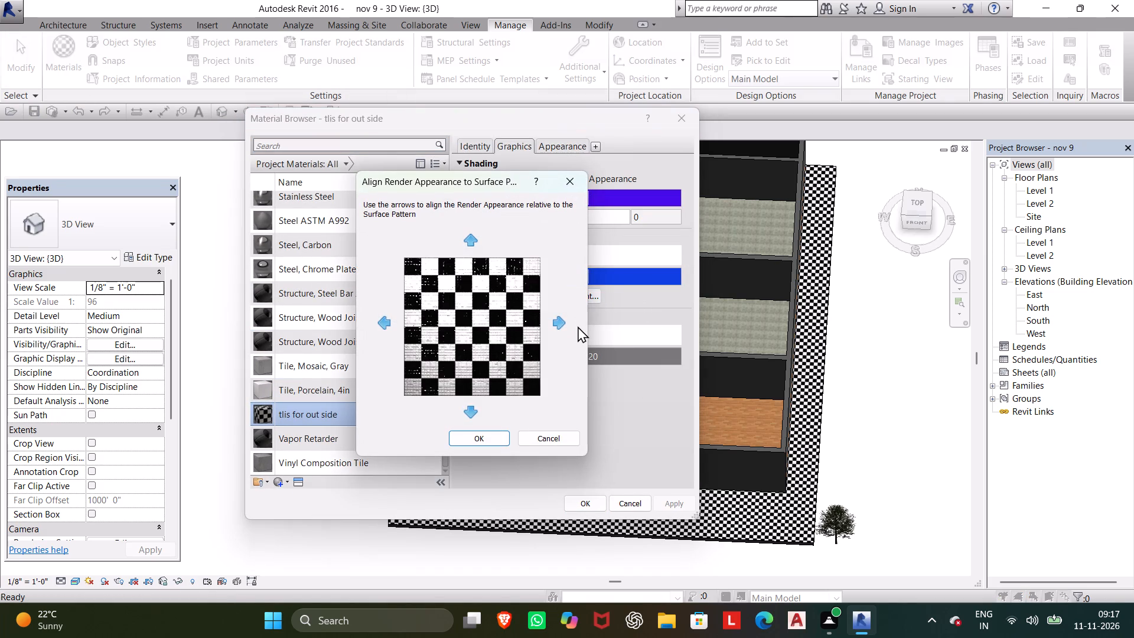
triple_click(562, 320)
double_click(562, 320)
left_click_drag(562, 320, 578, 323)
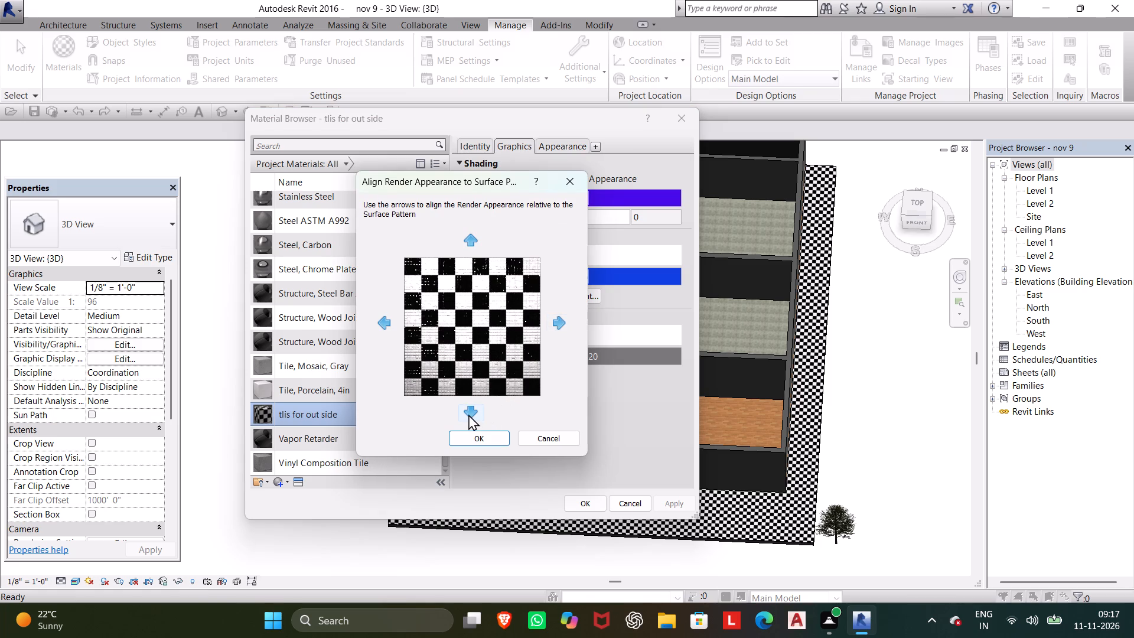
triple_click(466, 414)
left_click(465, 412)
triple_click(473, 235)
left_click(384, 316)
double_click(384, 315)
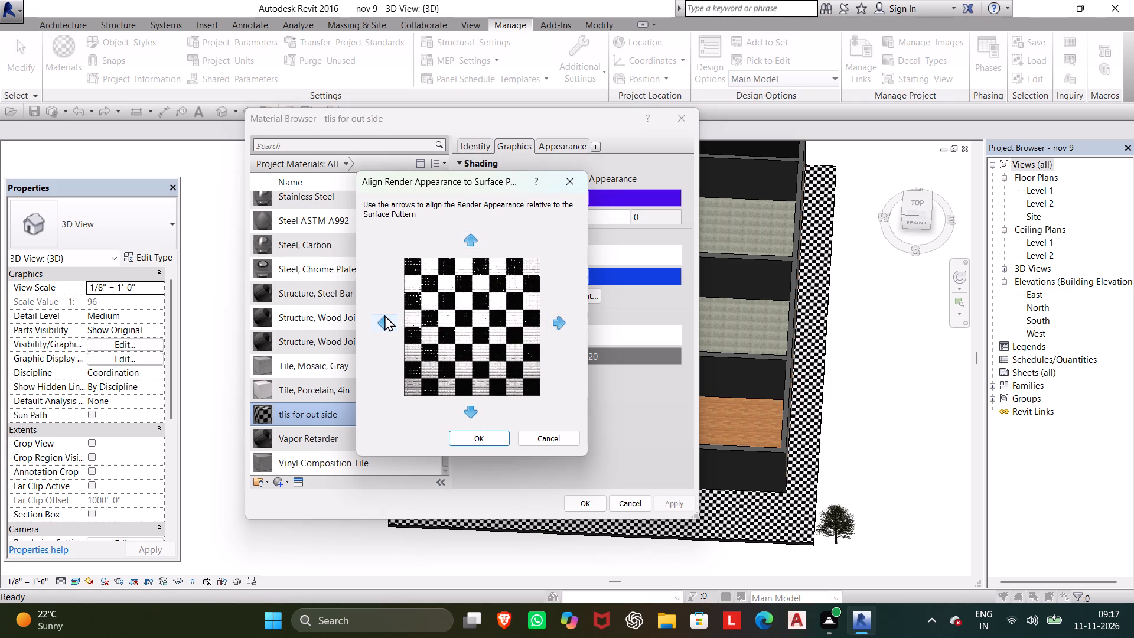
left_click(466, 406)
triple_click(384, 318)
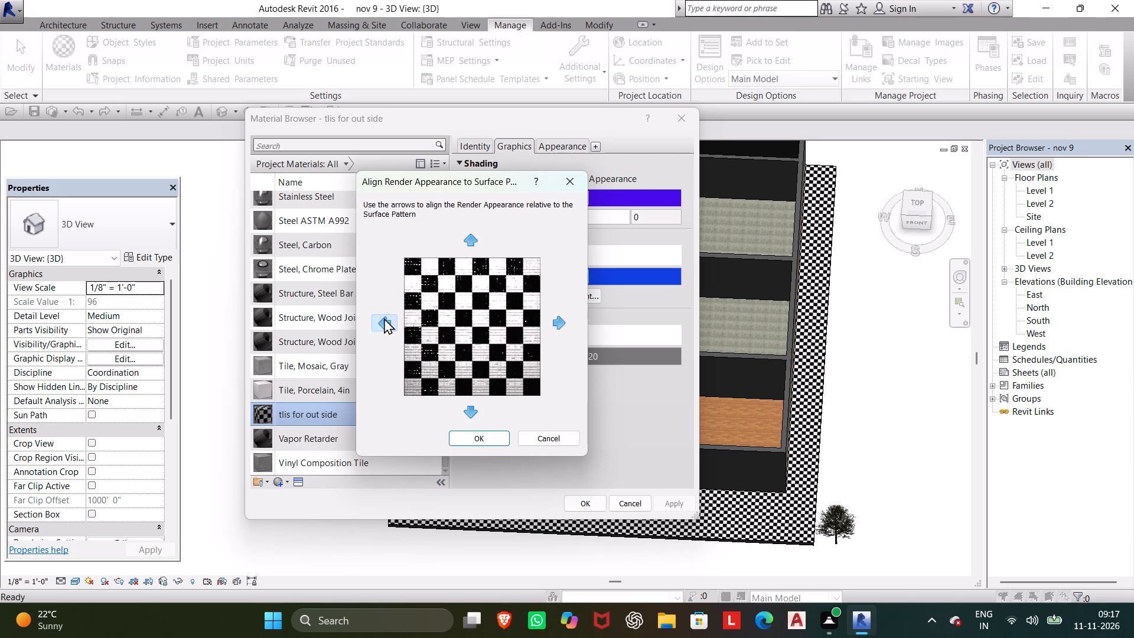
triple_click(386, 318)
triple_click(387, 320)
double_click(386, 319)
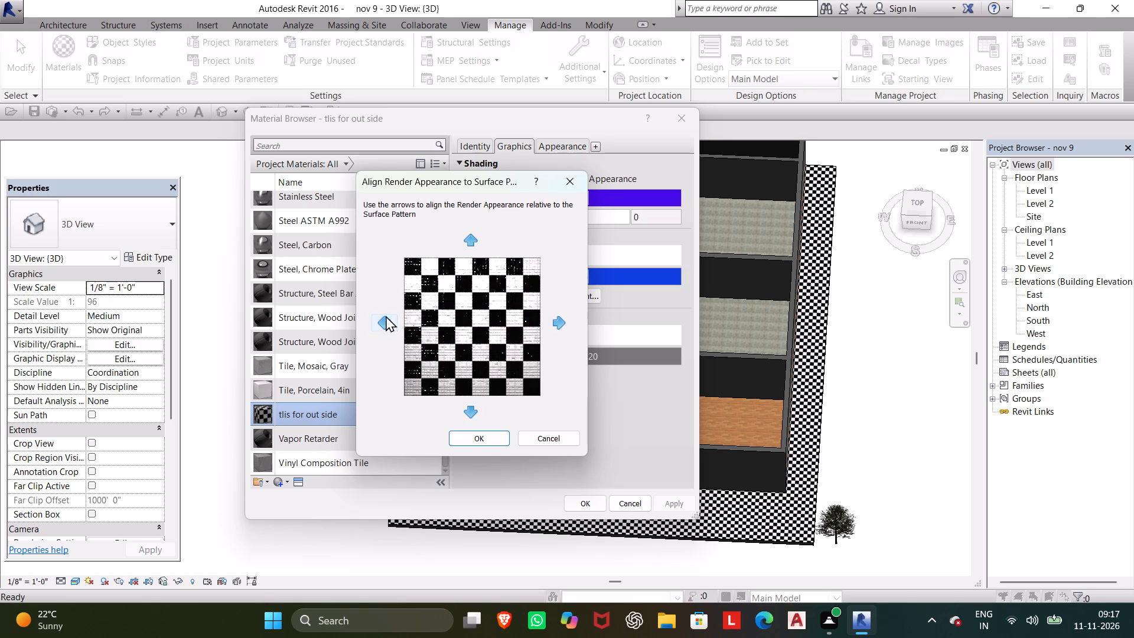
double_click(386, 315)
left_click(385, 321)
triple_click(383, 317)
triple_click(382, 313)
triple_click(380, 318)
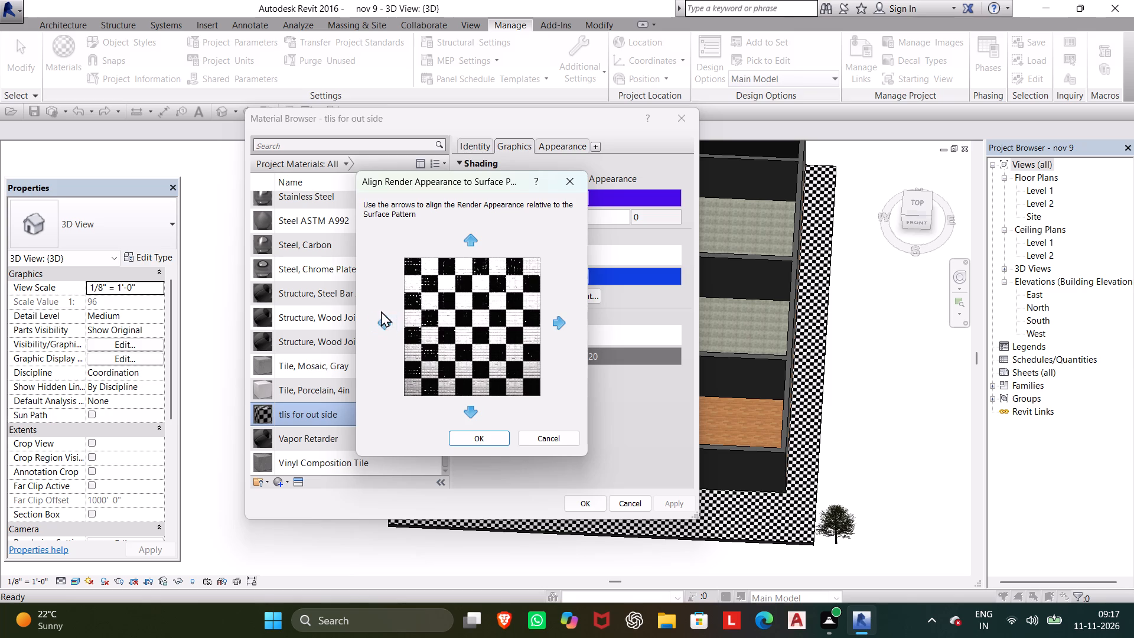
left_click(380, 311)
left_click(467, 435)
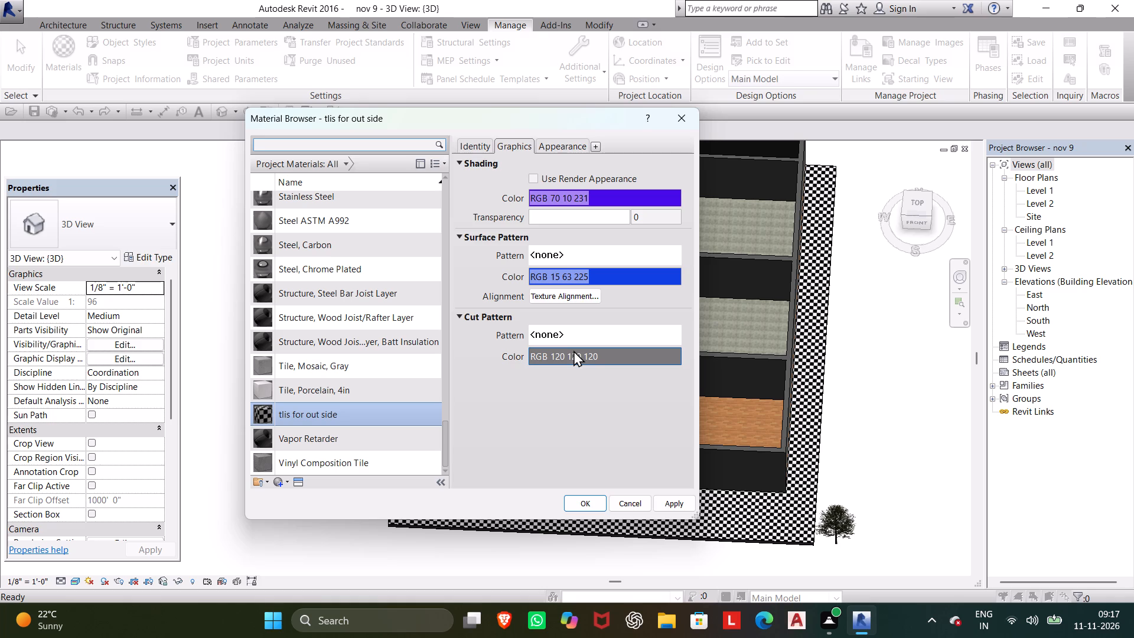
Make the tlis for out side material's shading use its render appearance.
left_click(533, 179)
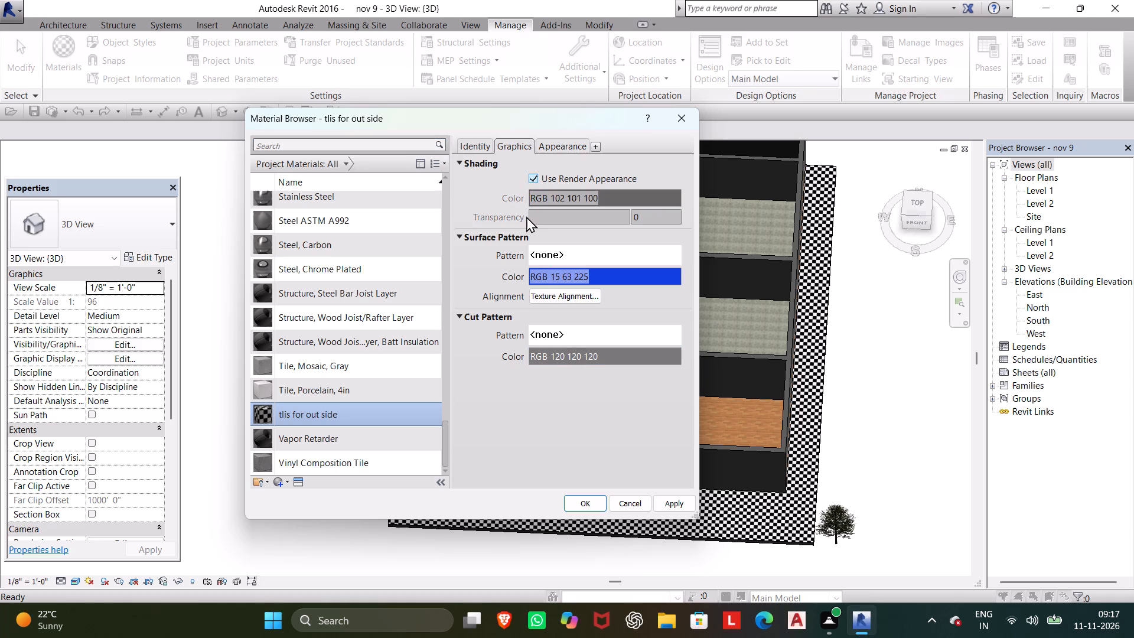
Set the Checker texture's sample size to 2' on the tlis for out side material, apply it and close the Material Browser.
left_click(558, 147)
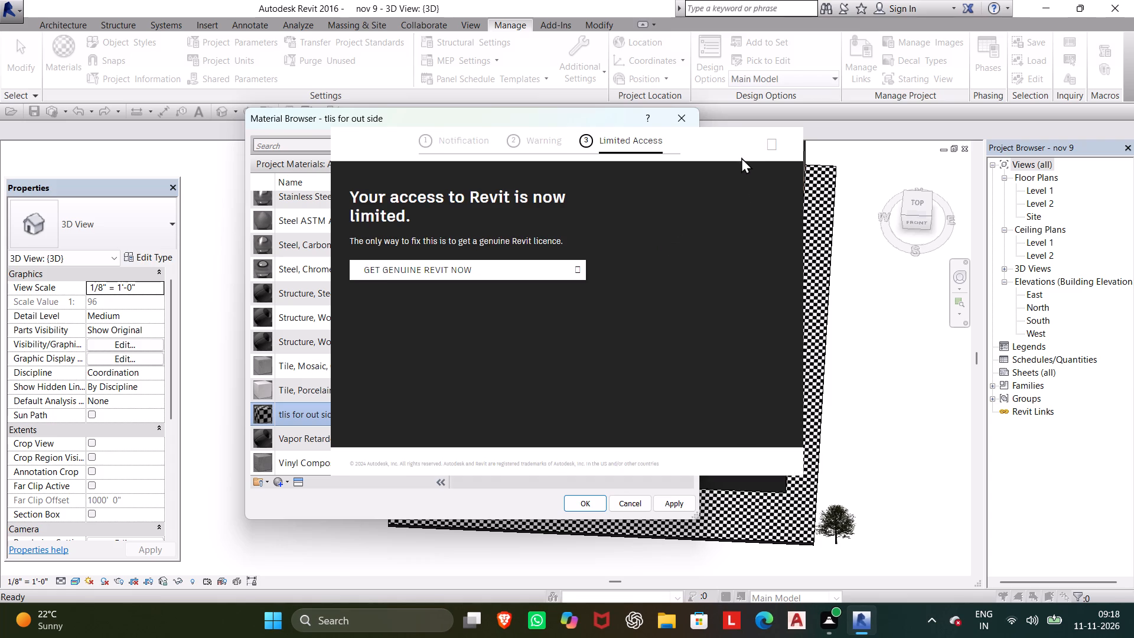
left_click(772, 141)
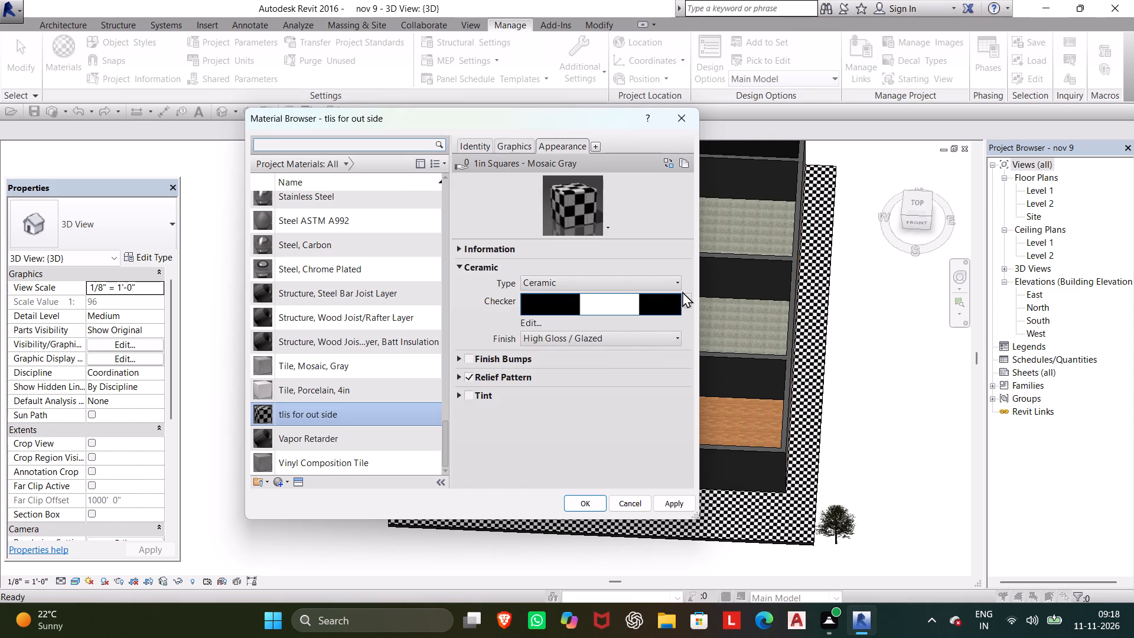
left_click(687, 292)
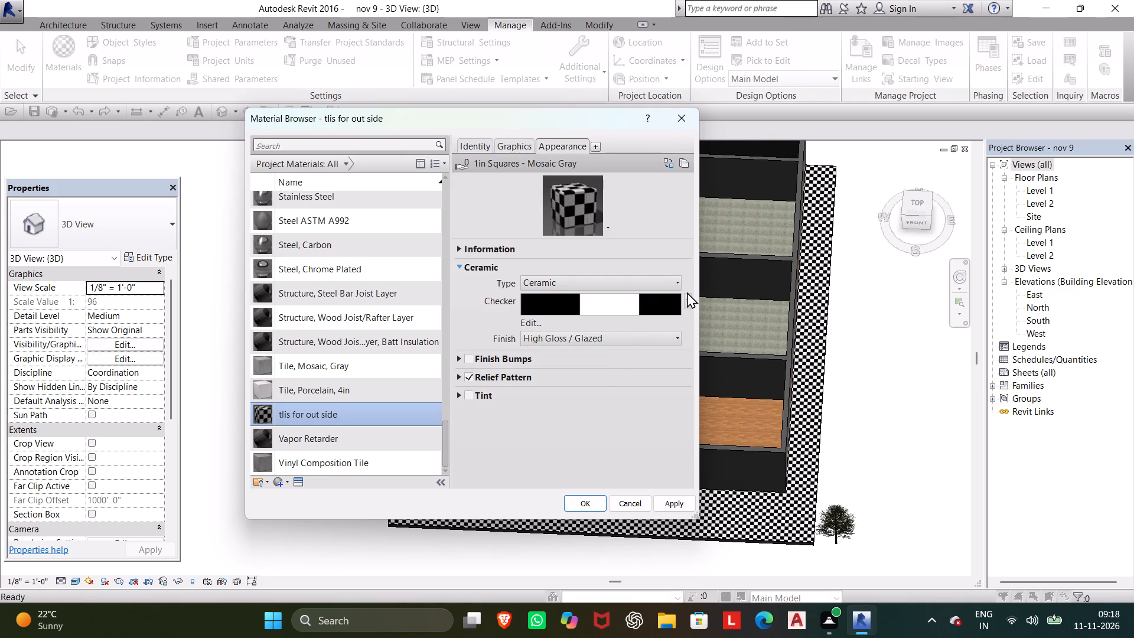
left_click(591, 329)
left_click(526, 323)
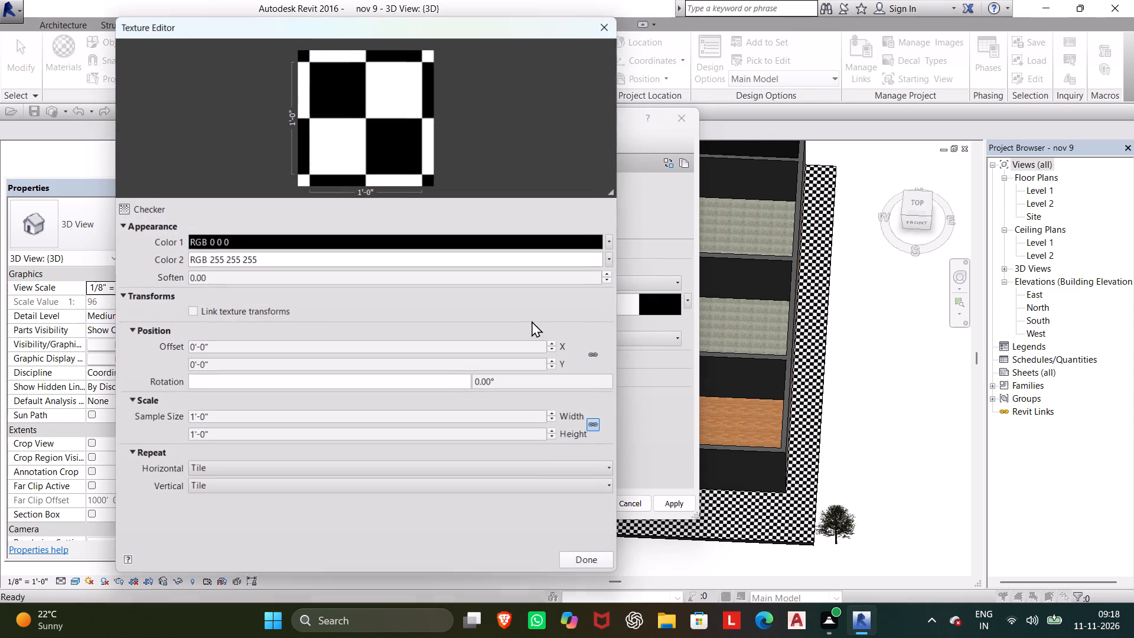
left_click(312, 426)
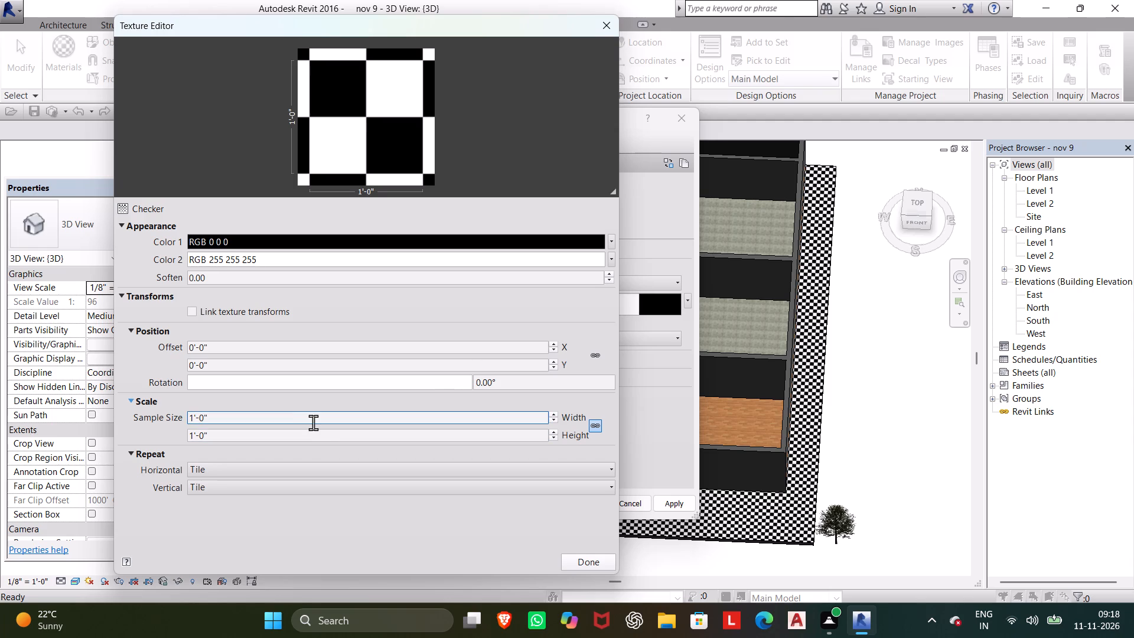
left_click(311, 421)
type("2'")
key("Return")
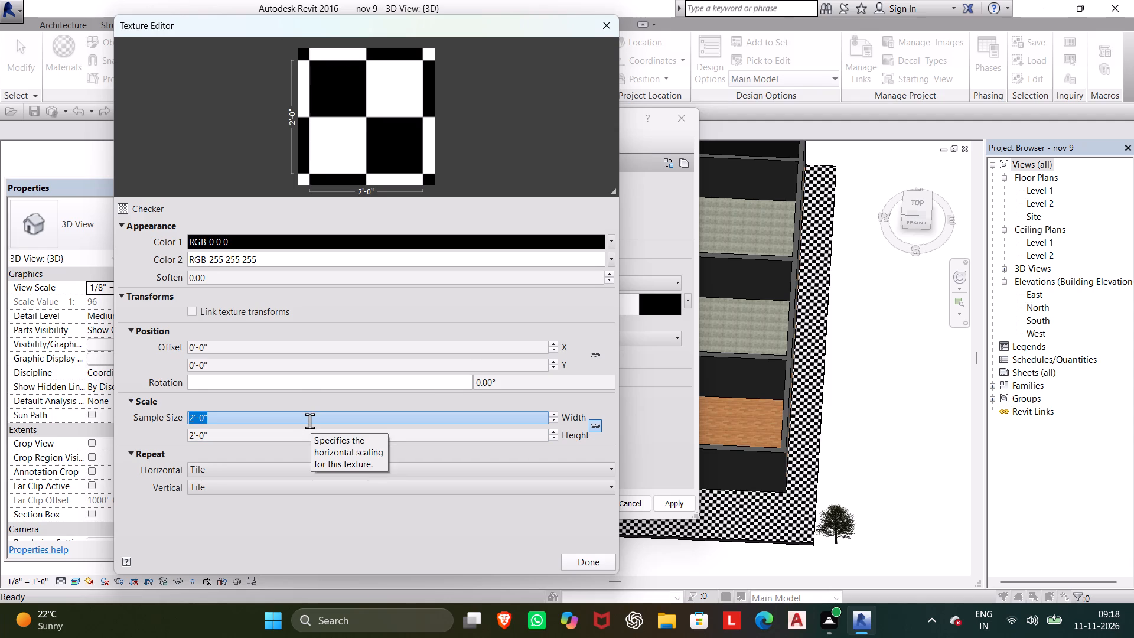
left_click(588, 563)
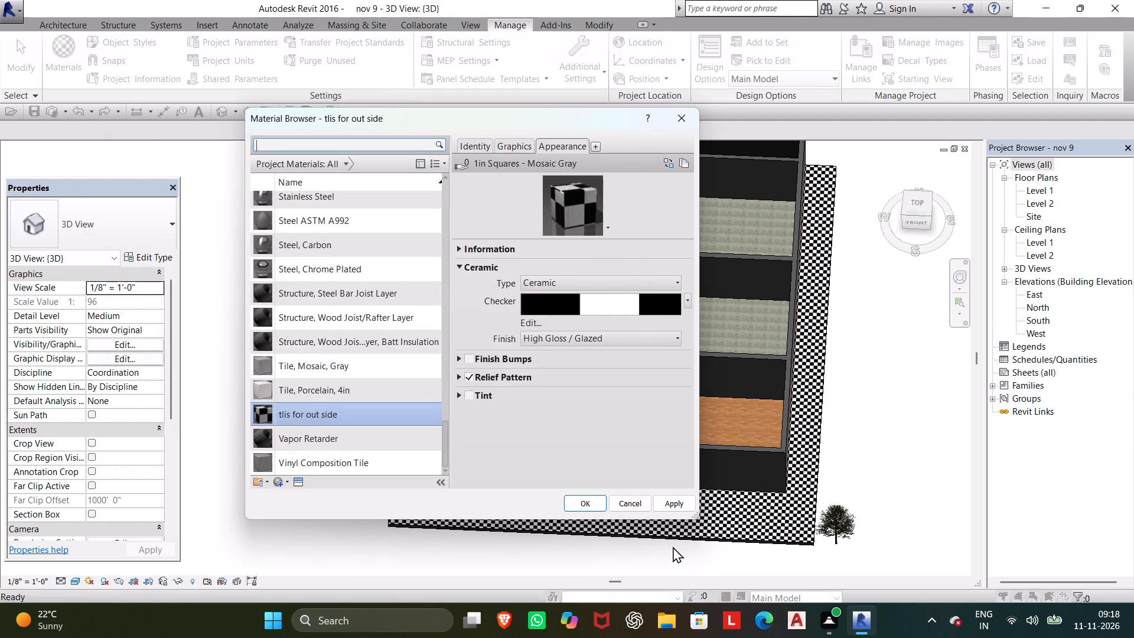
left_click(669, 507)
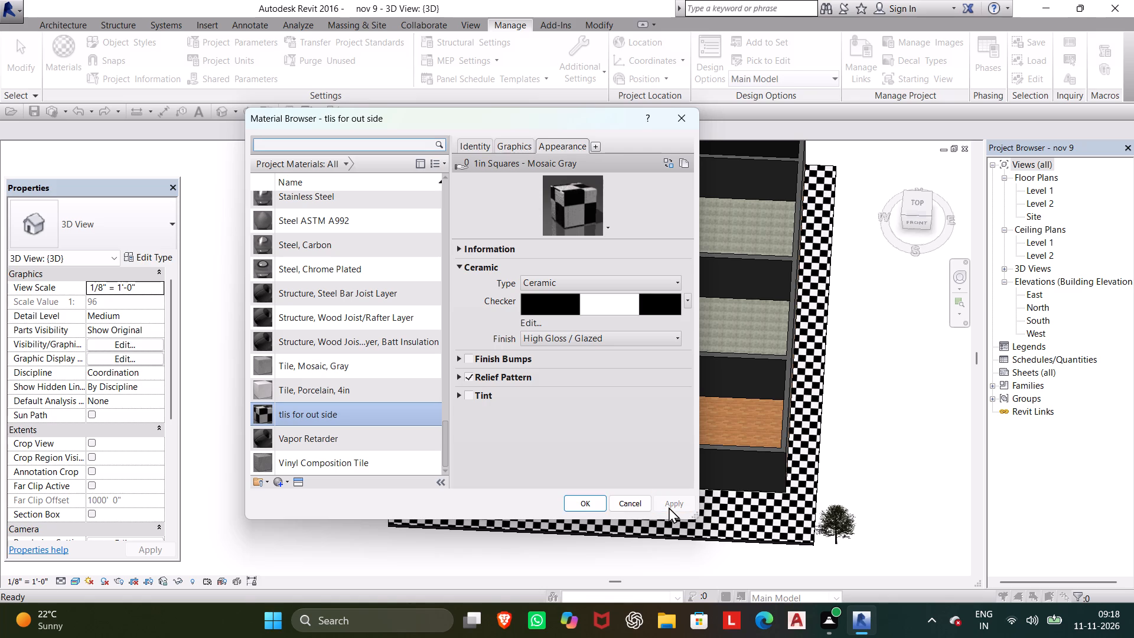
left_click(576, 506)
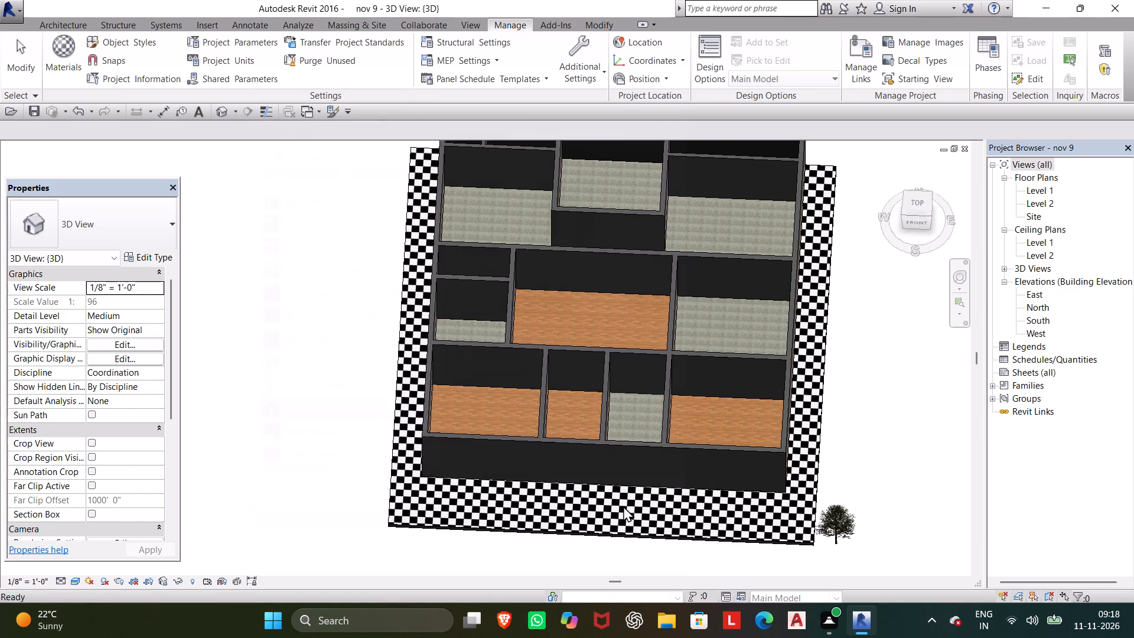
Examine the enlarged checker tiling on the outer floor strip up close and against the whole house.
scroll(644, 514, "up", 20)
scroll(644, 514, "up", 3)
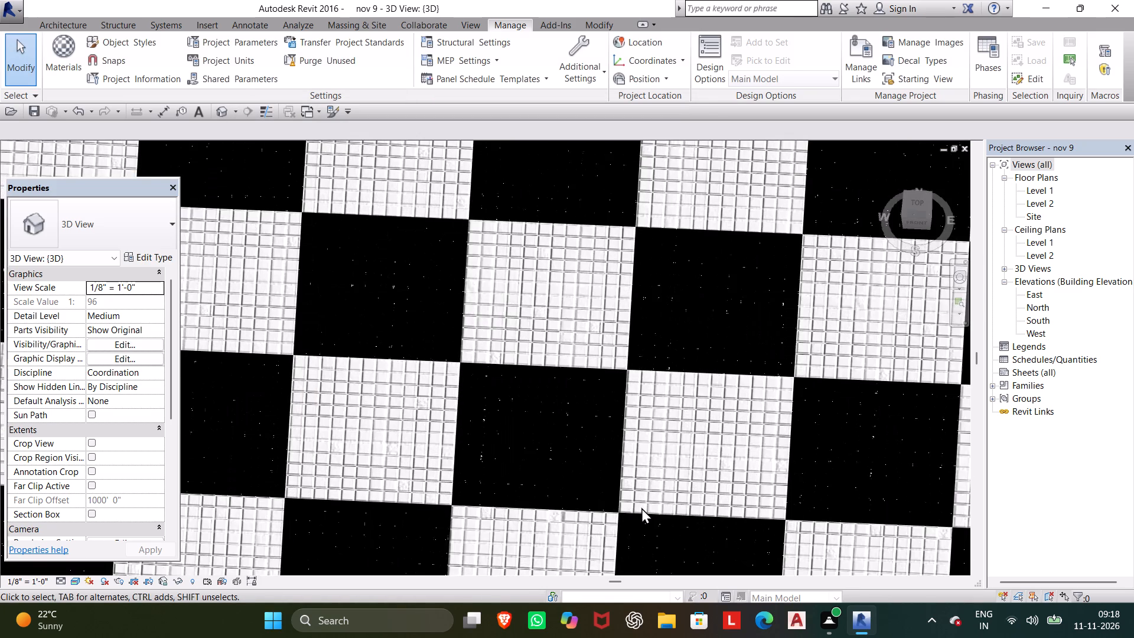
scroll(635, 510, "down", 19)
scroll(619, 529, "down", 3)
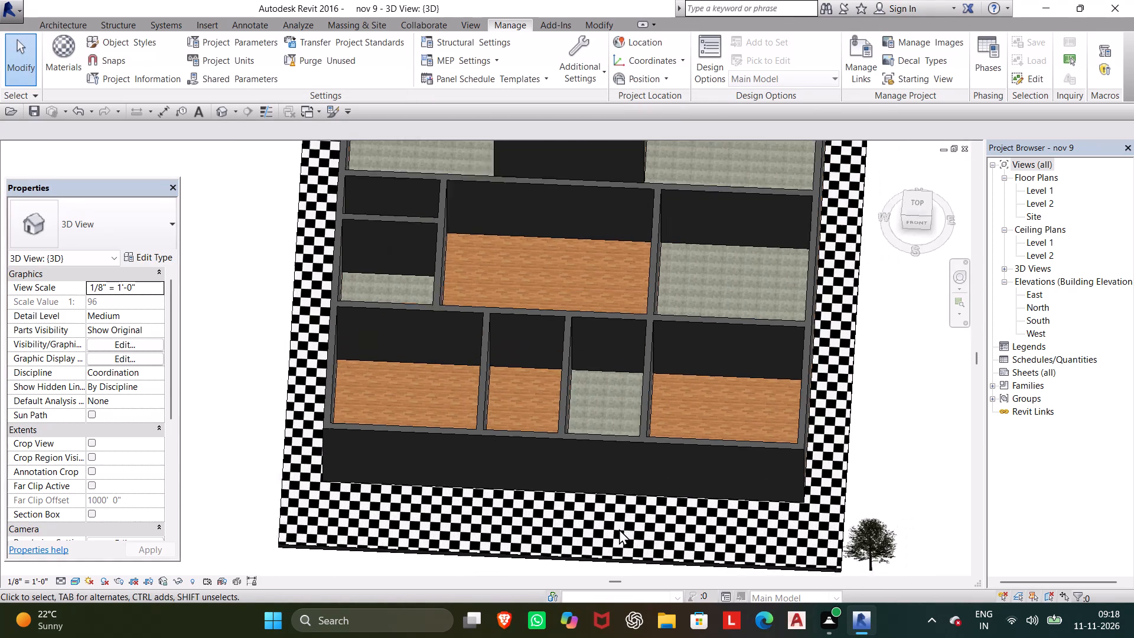
scroll(557, 533, "down", 1)
middle_click_drag(557, 533, 590, 537)
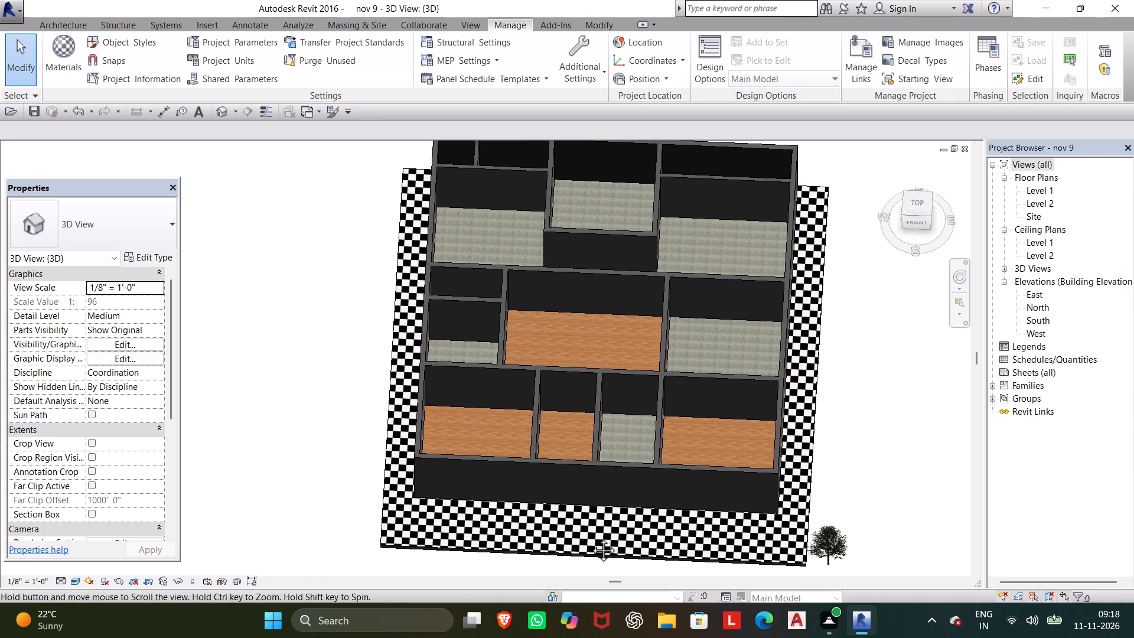
middle_click_drag(590, 537, 593, 537)
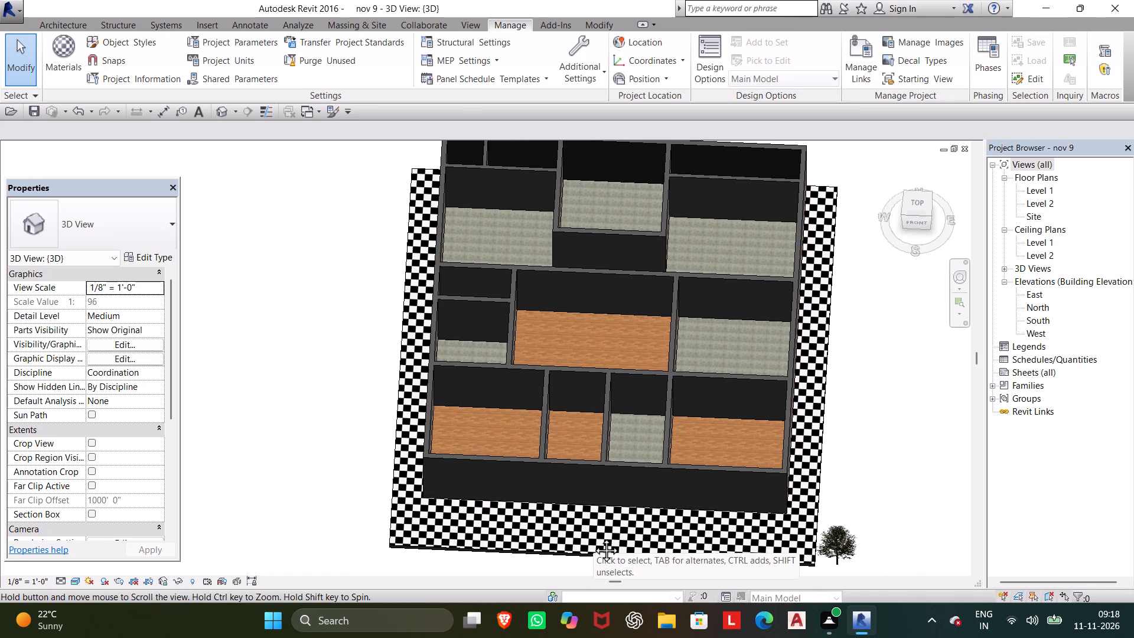
middle_click_drag(593, 537, 599, 494)
scroll(599, 493, "up", 2)
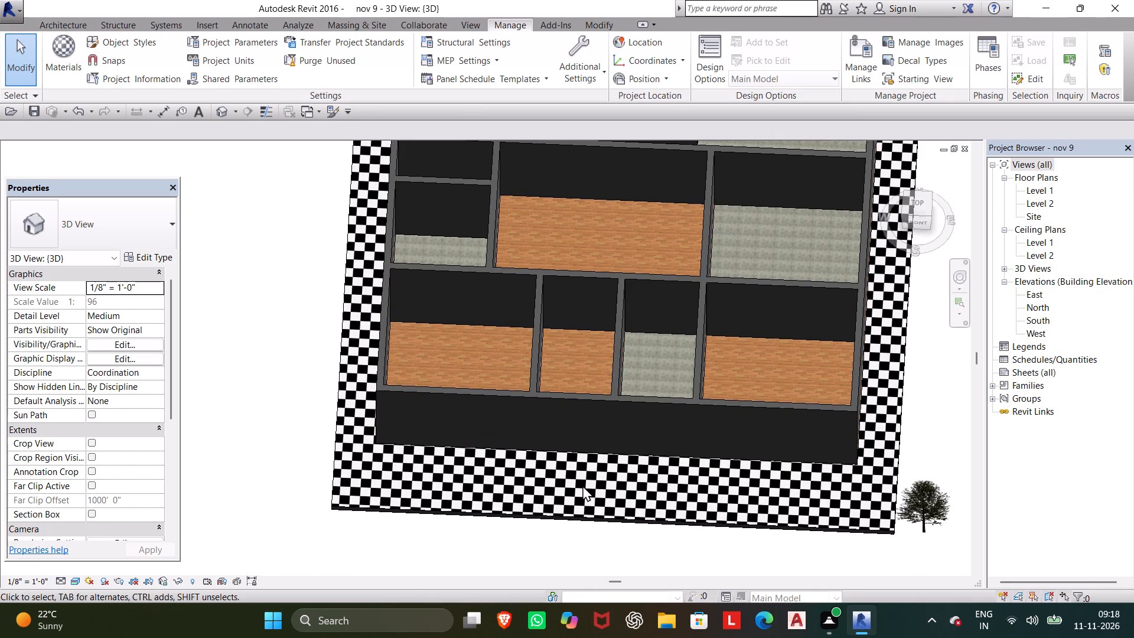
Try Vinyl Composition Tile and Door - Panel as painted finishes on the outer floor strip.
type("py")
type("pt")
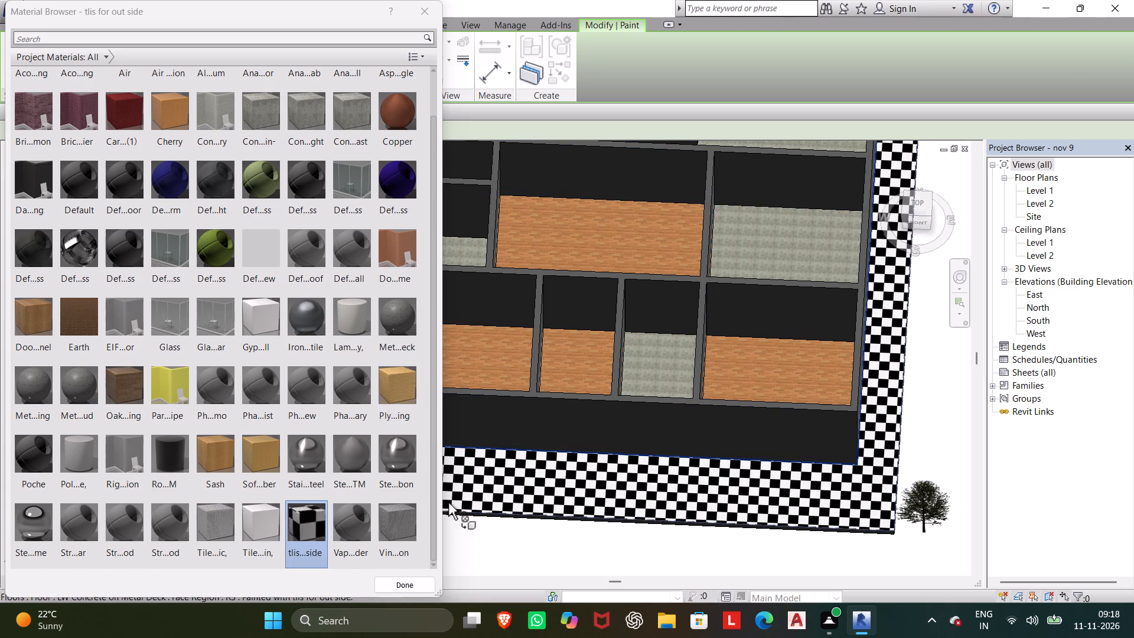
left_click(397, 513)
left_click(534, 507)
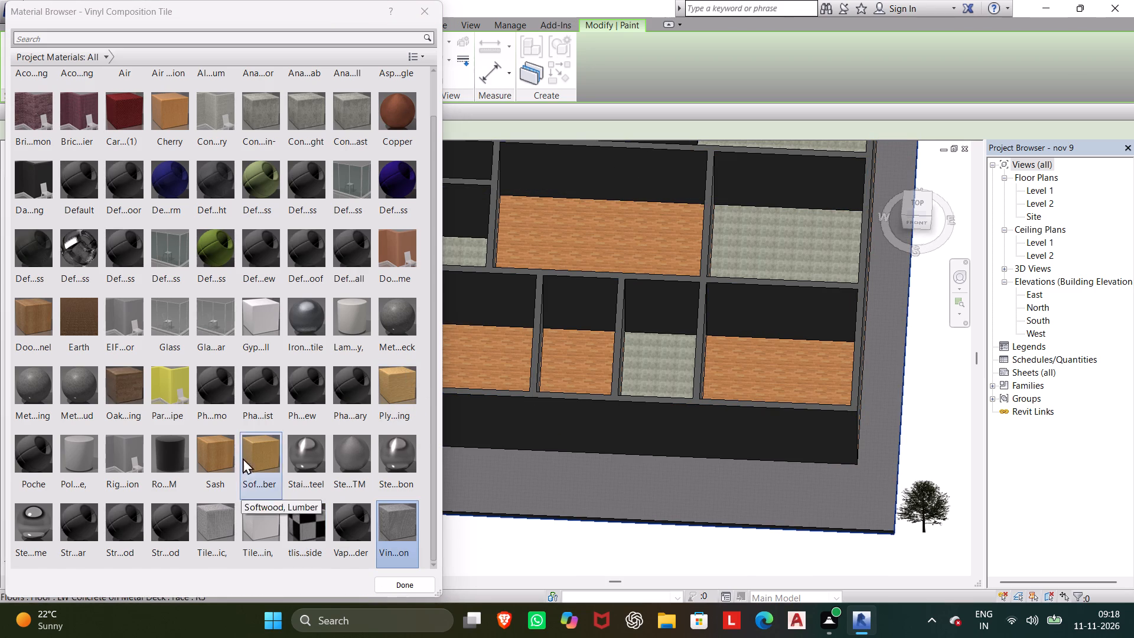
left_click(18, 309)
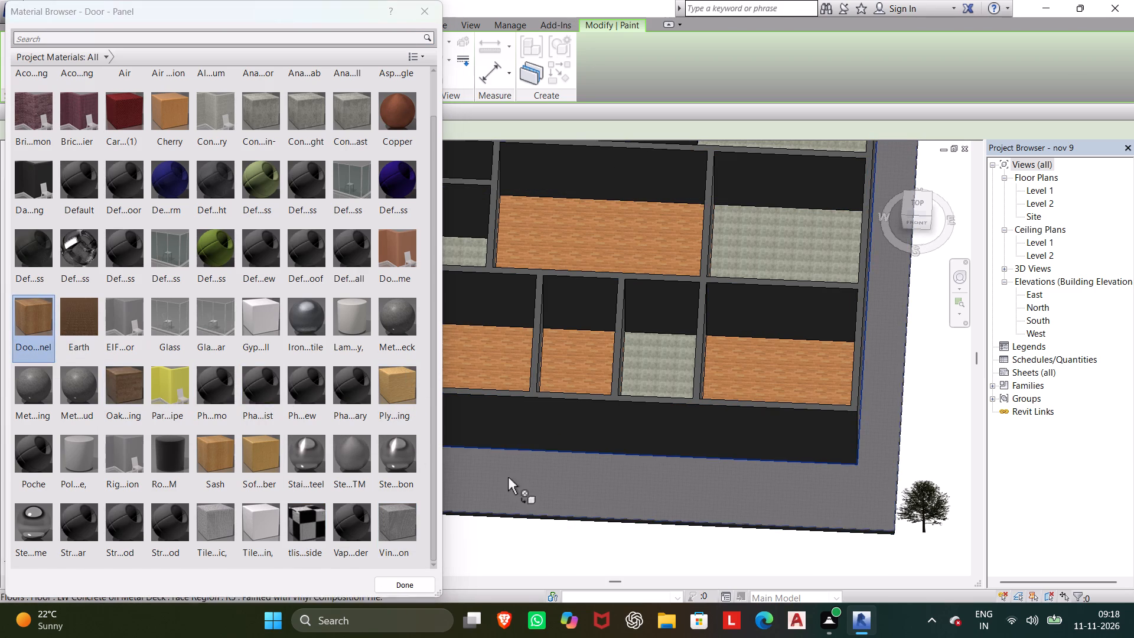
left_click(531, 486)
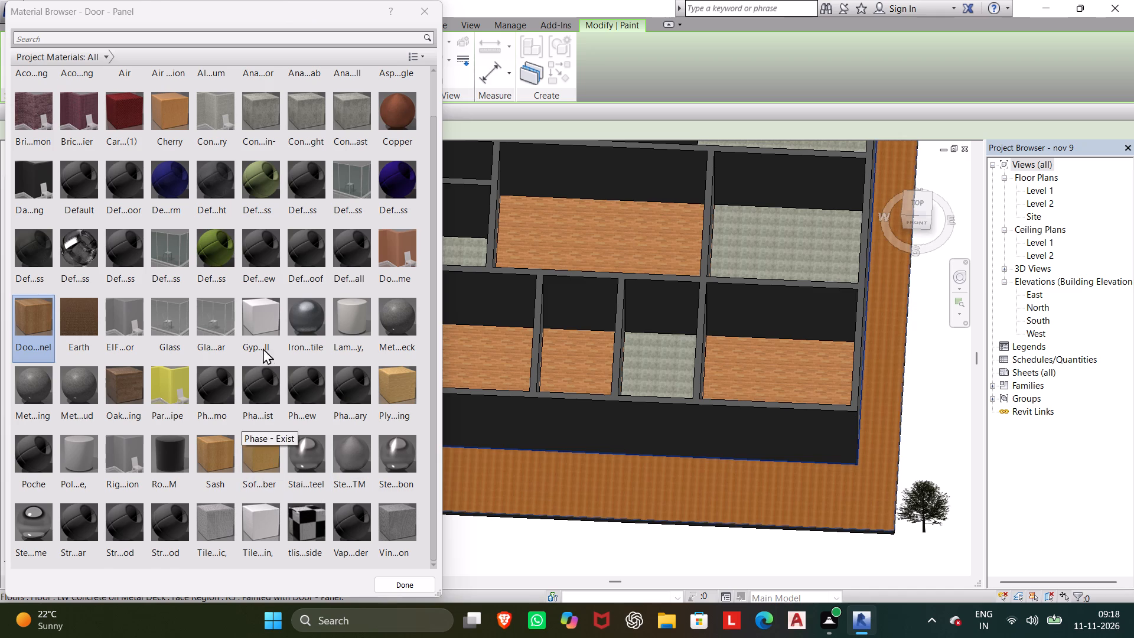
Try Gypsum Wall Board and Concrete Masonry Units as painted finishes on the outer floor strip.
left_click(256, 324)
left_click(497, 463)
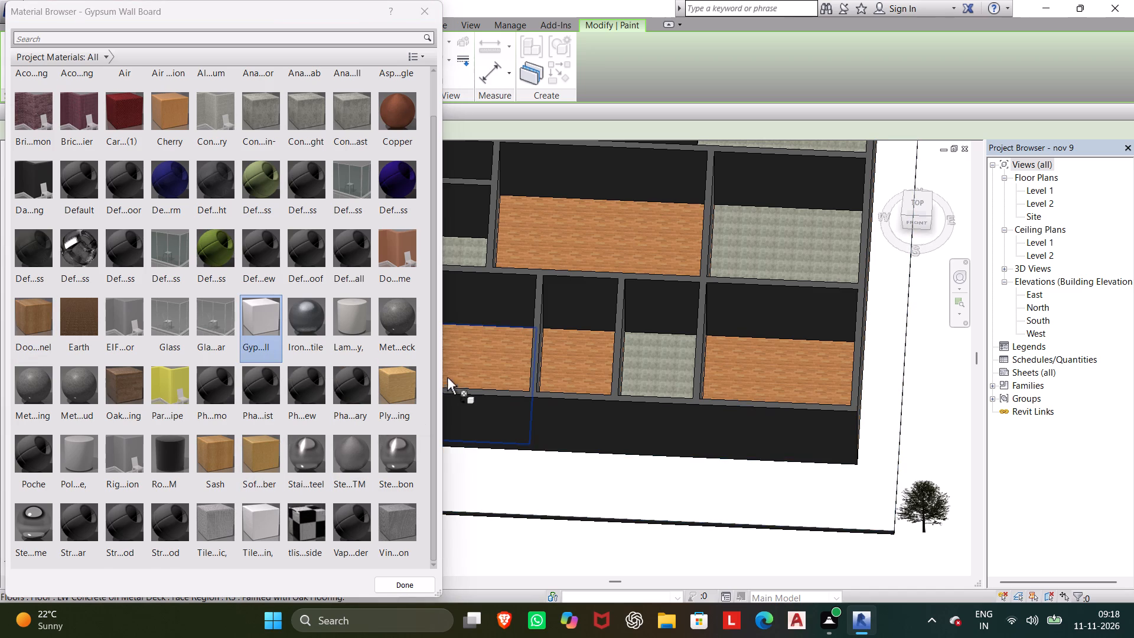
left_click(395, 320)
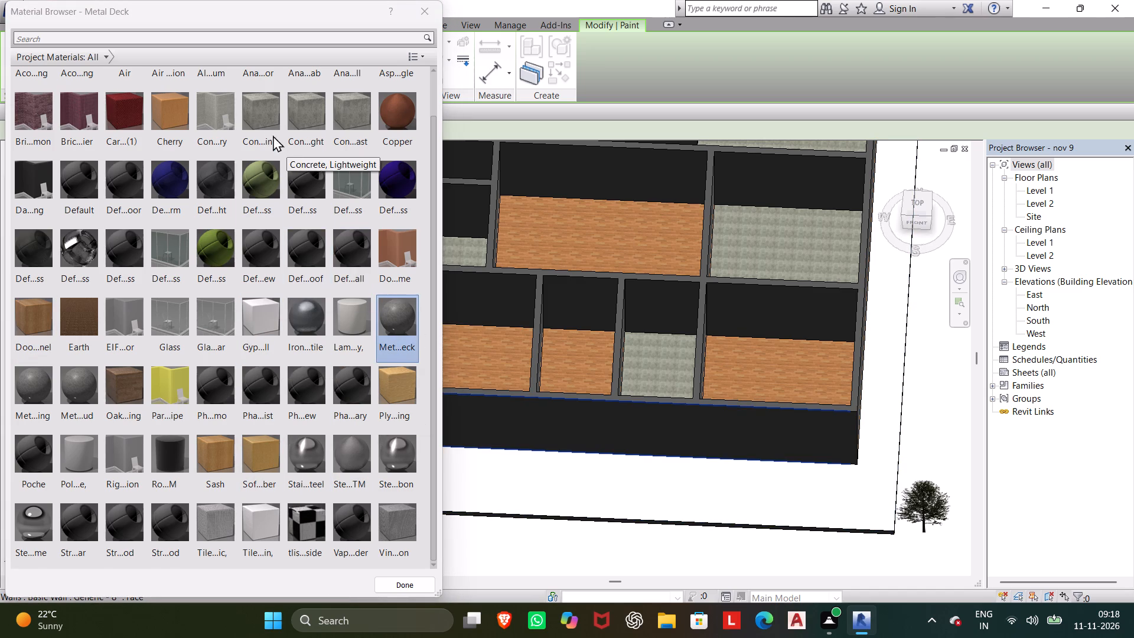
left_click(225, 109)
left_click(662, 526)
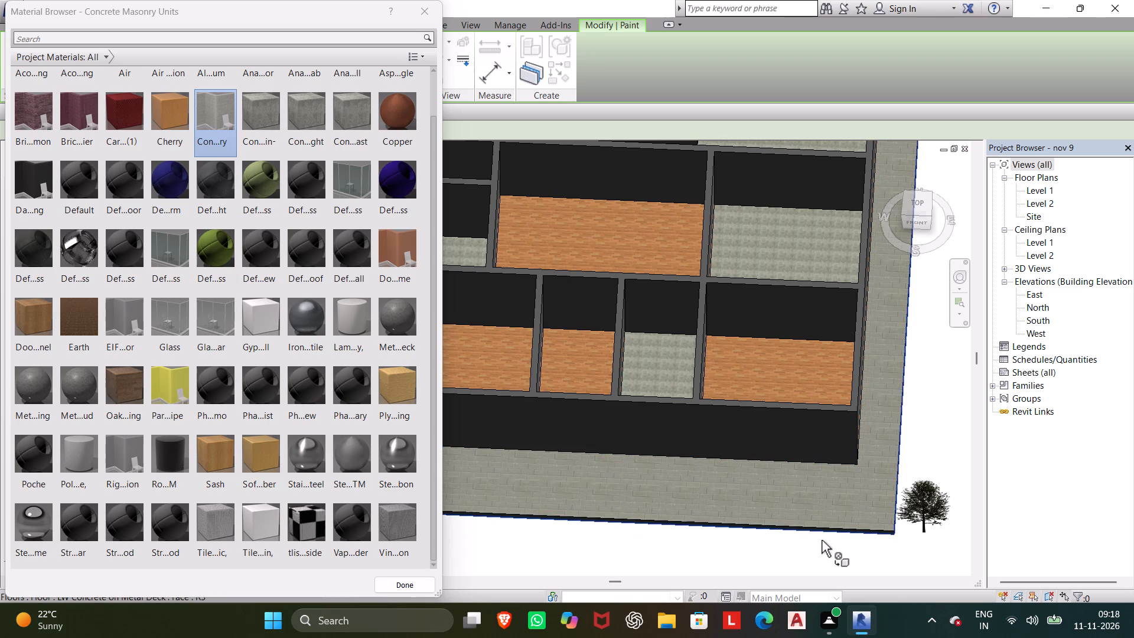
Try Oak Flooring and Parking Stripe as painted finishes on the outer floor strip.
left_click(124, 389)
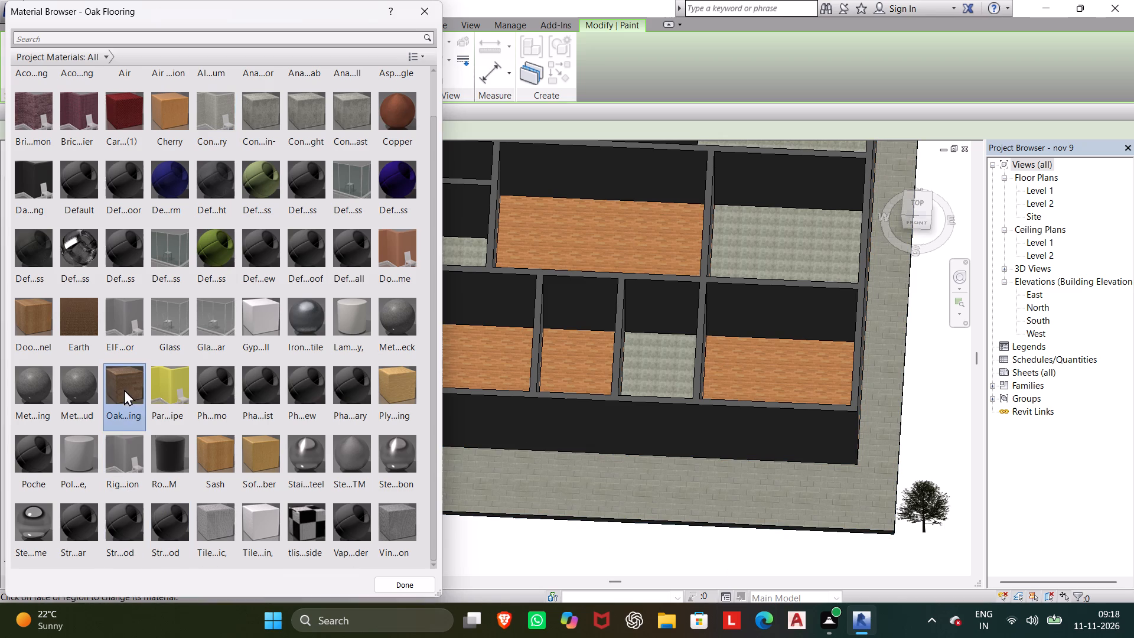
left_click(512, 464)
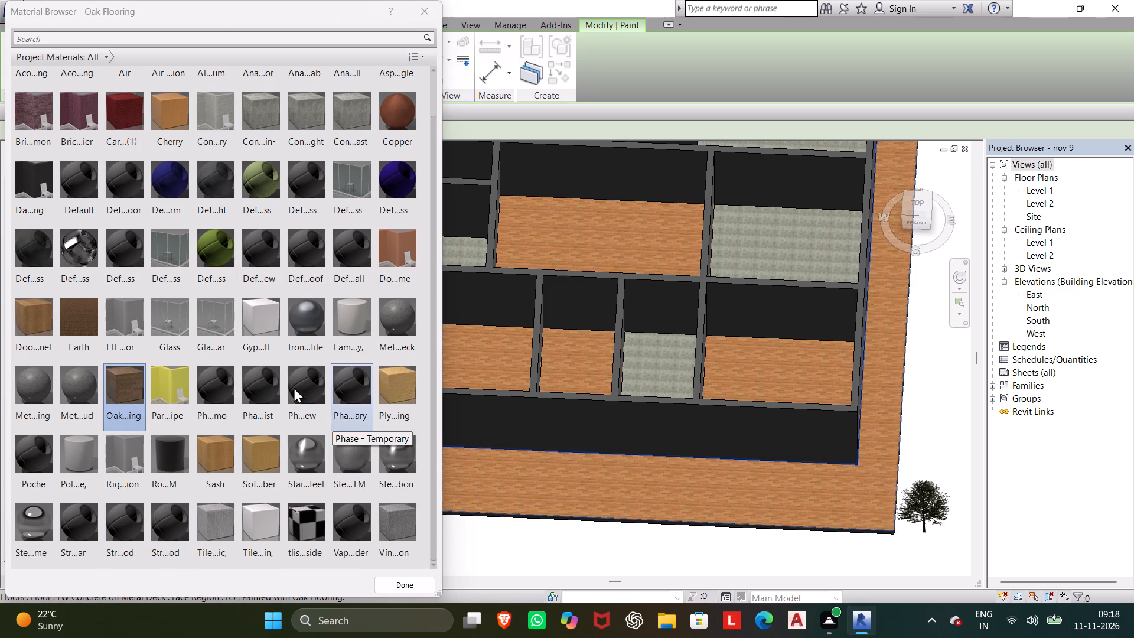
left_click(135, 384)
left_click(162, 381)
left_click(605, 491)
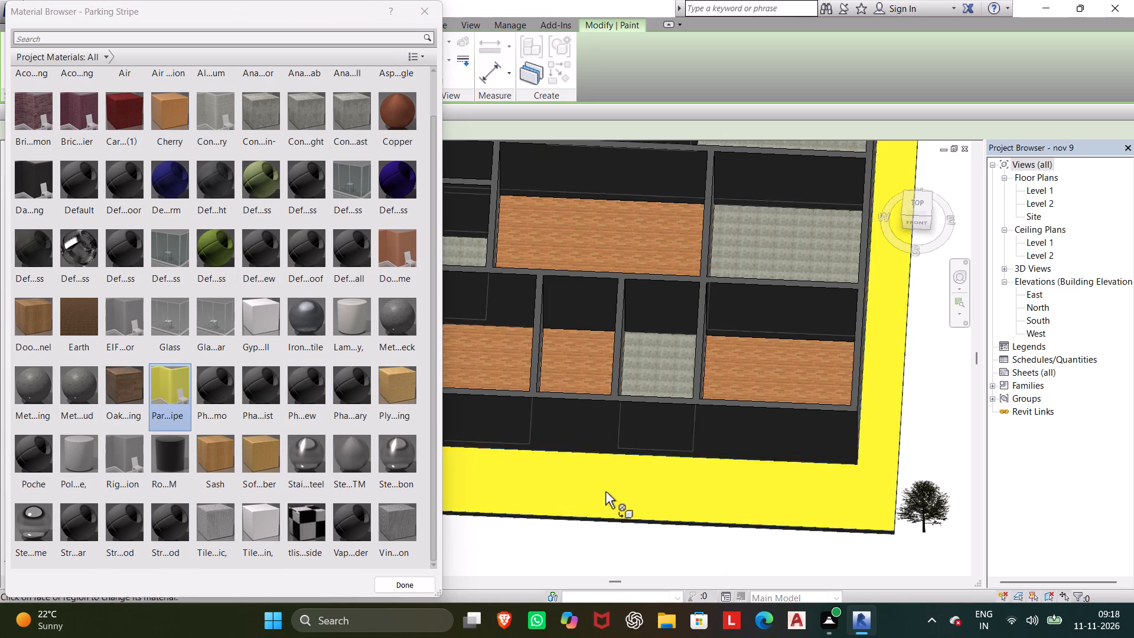
Paint the outer floor strip with Plywood, Sheathing, inspect the finish up close and end the Paint command.
left_click(399, 400)
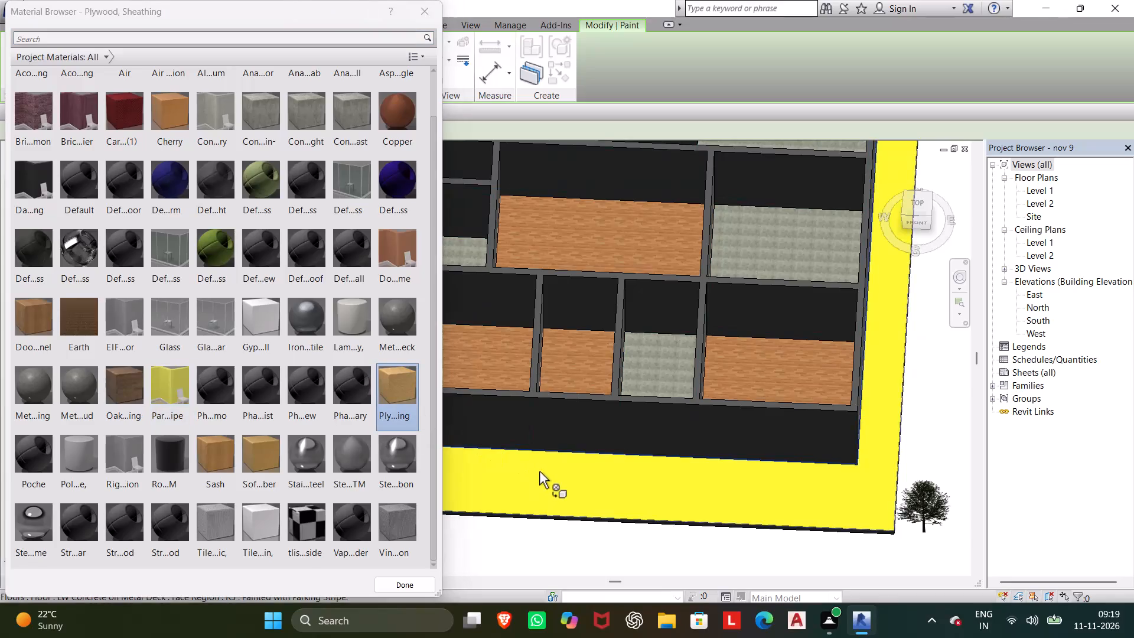
left_click(539, 471)
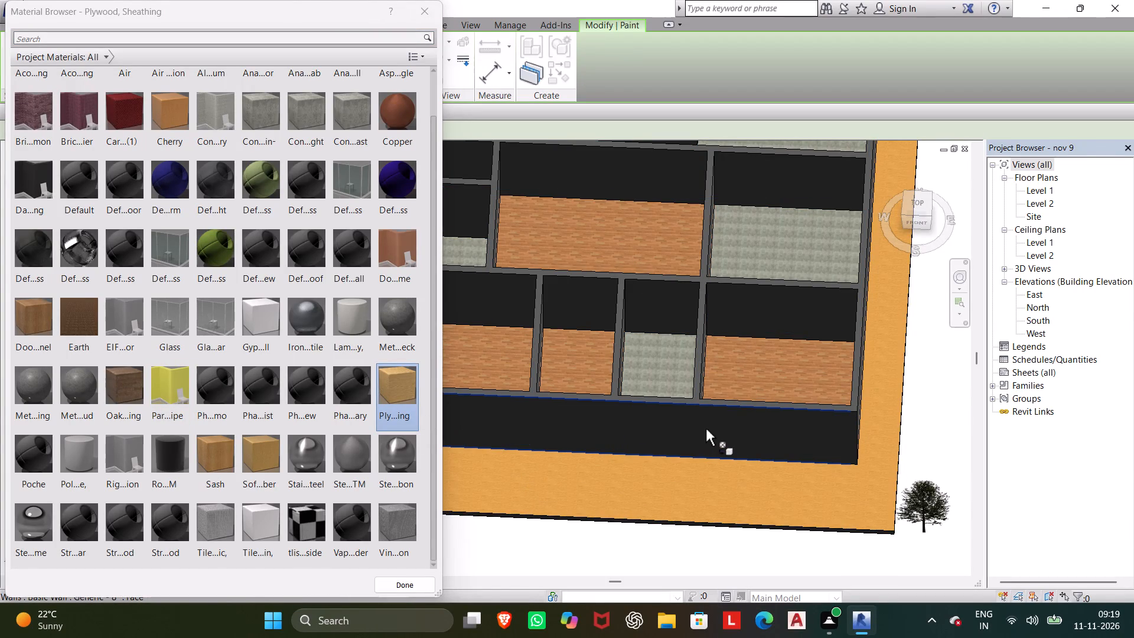
scroll(708, 493, "up", 11)
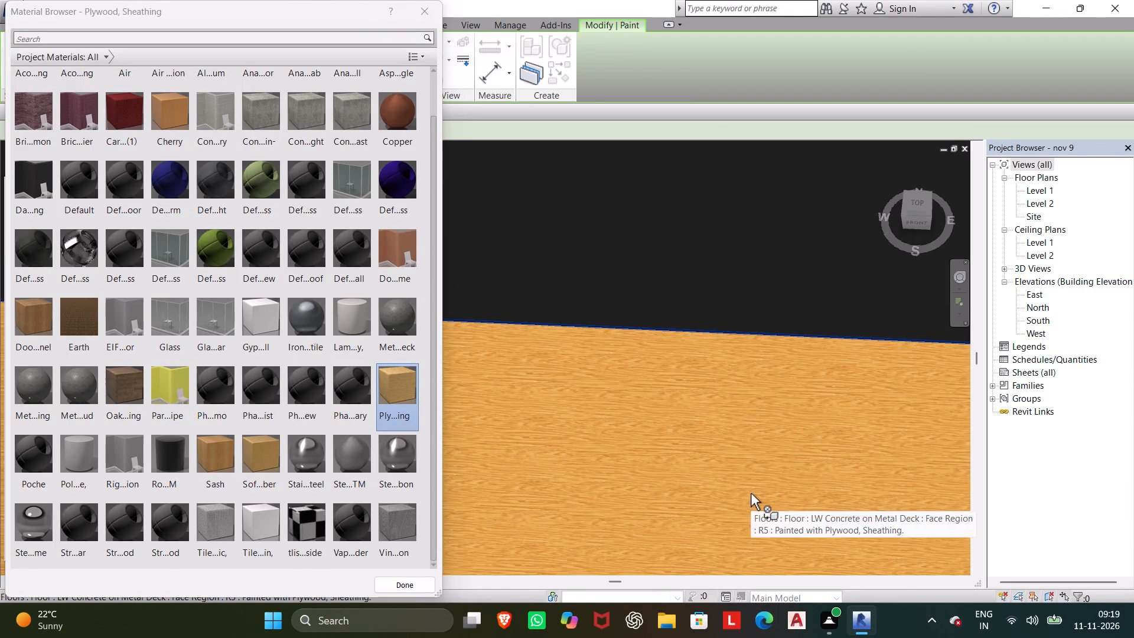
scroll(751, 493, "down", 12)
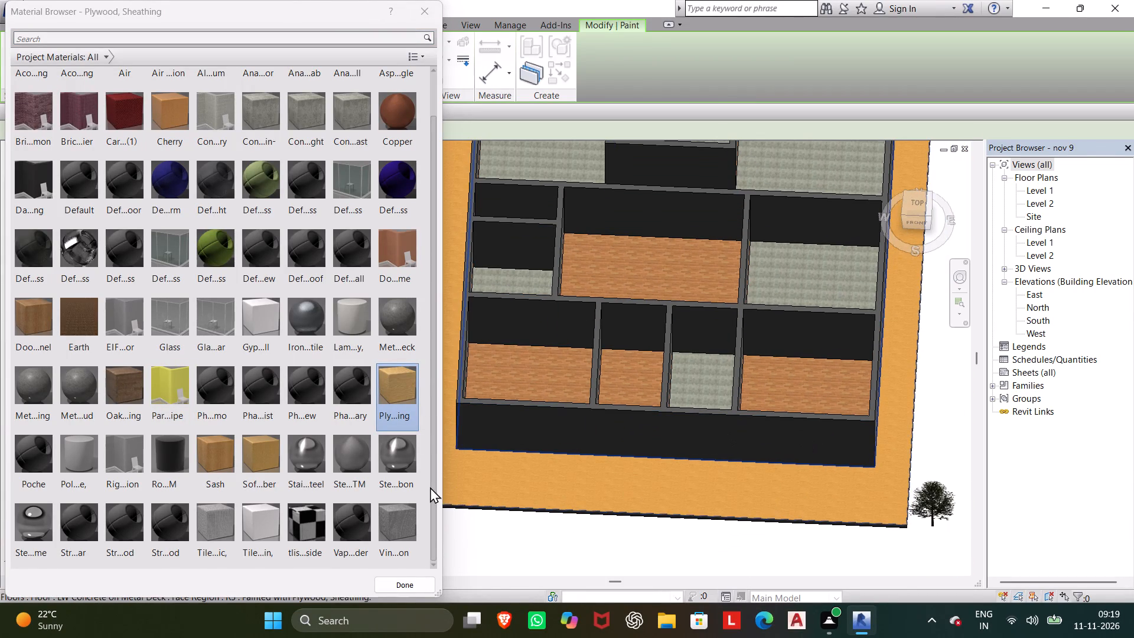
scroll(324, 401, "down", 2)
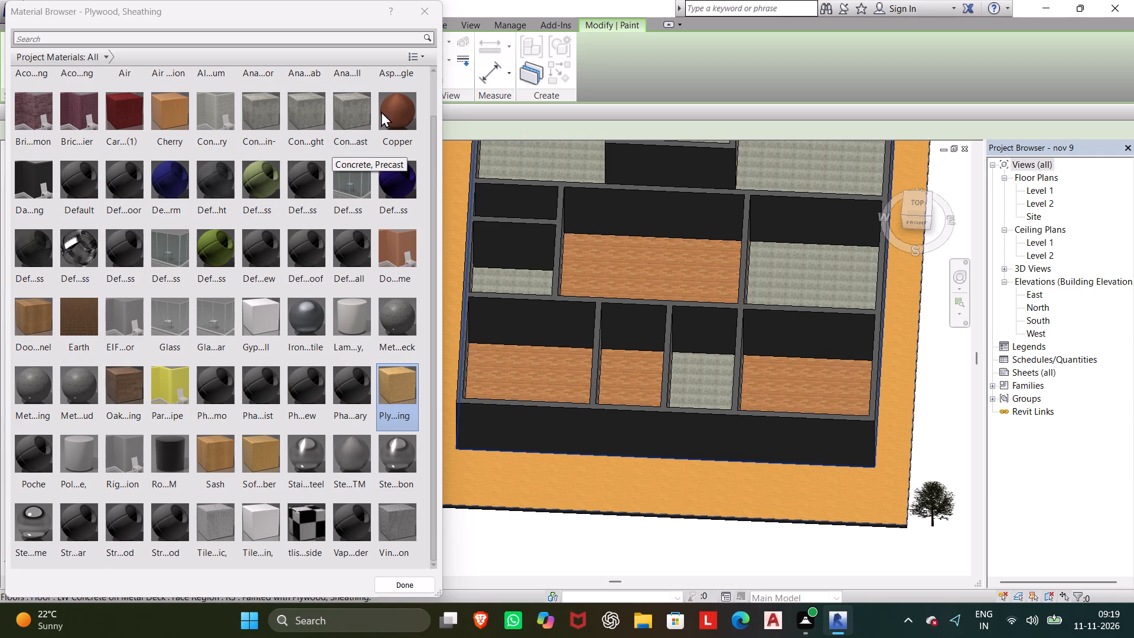
left_click(421, 0)
left_click(423, 5)
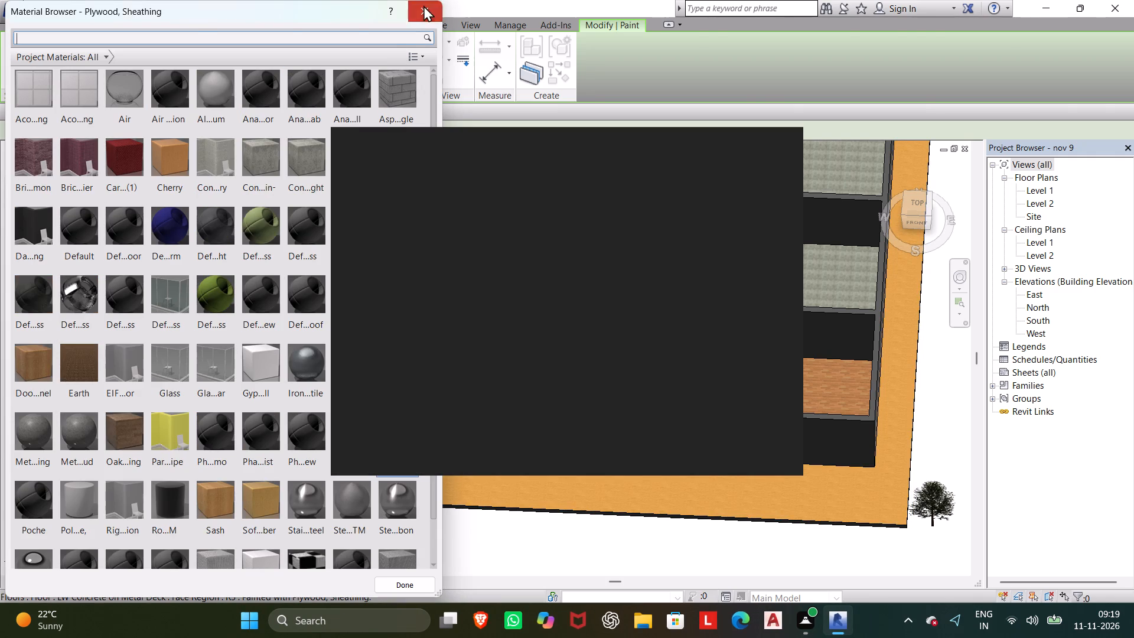
scroll(312, 293, "down", 3)
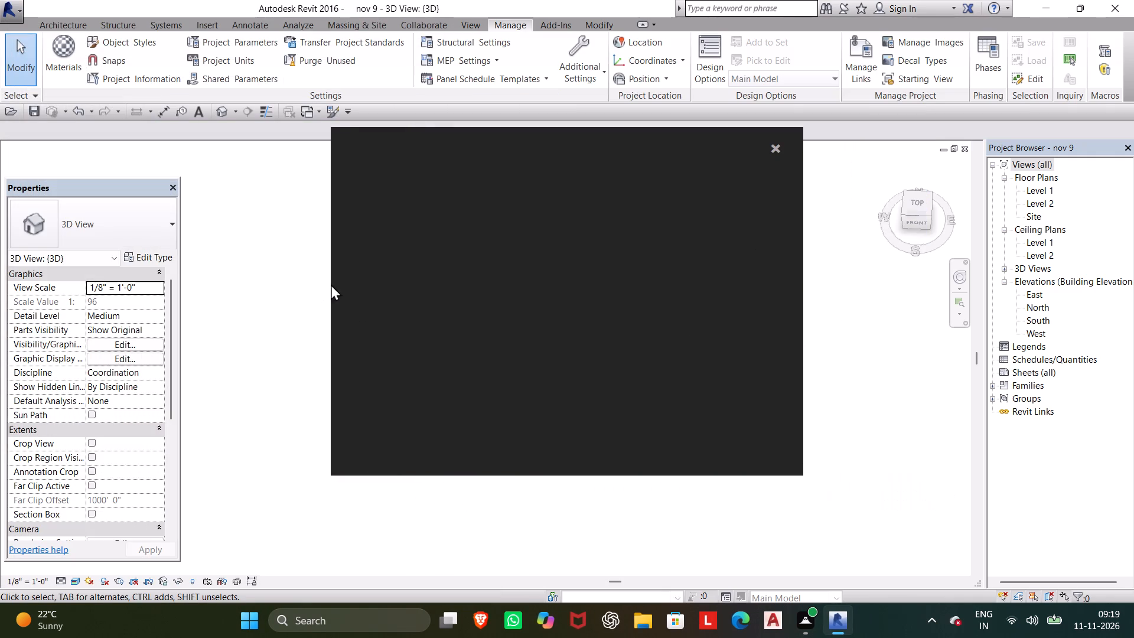
left_click(778, 142)
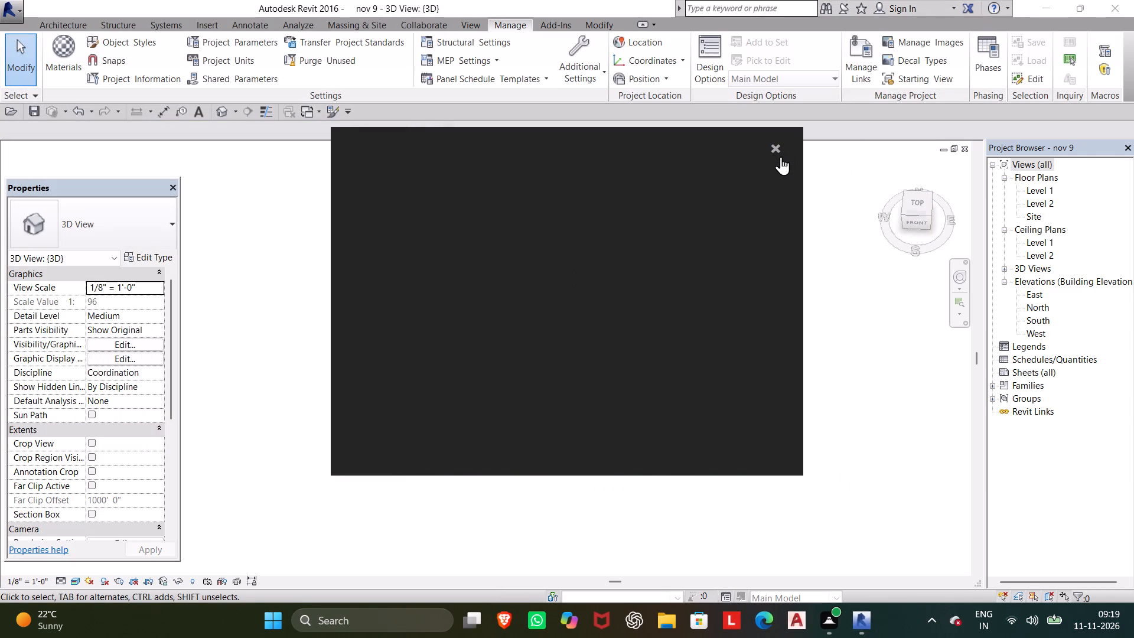
Create a new blank material in the project's Material Browser.
scroll(658, 311, "down", 2)
middle_click_drag(649, 349, 633, 412)
scroll(515, 293, "up", 6)
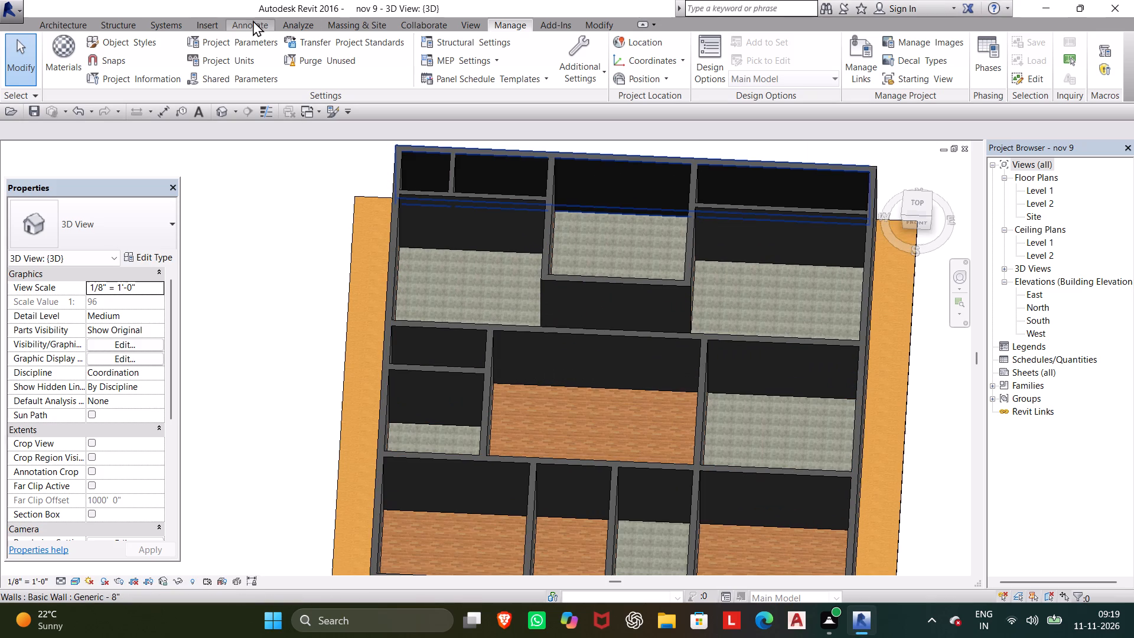
left_click(66, 54)
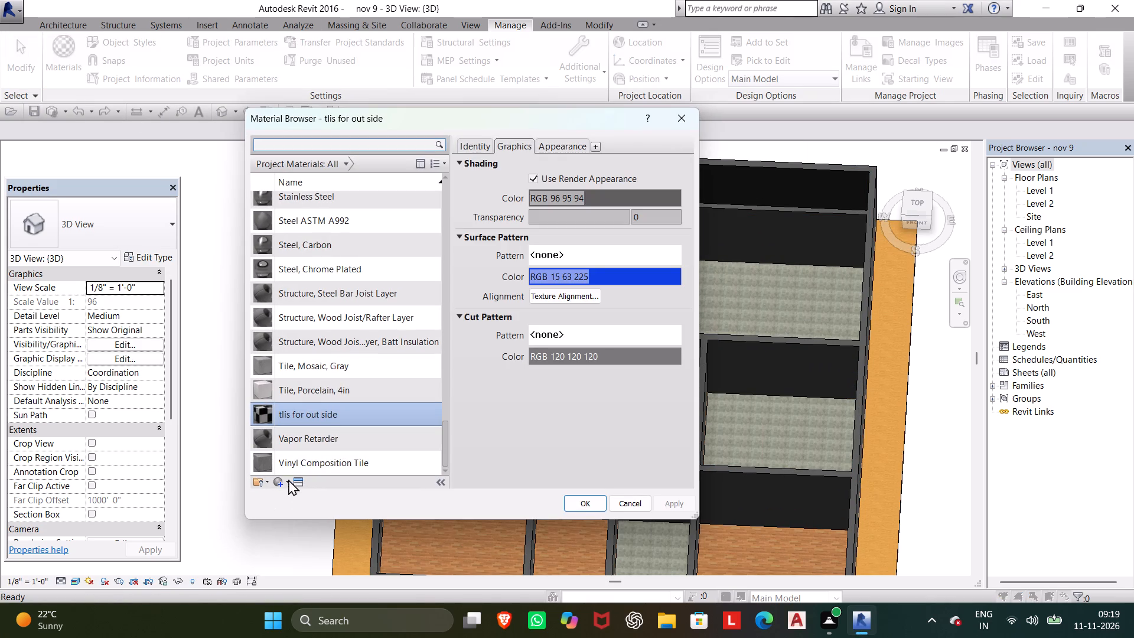
left_click(281, 483)
left_click(292, 499)
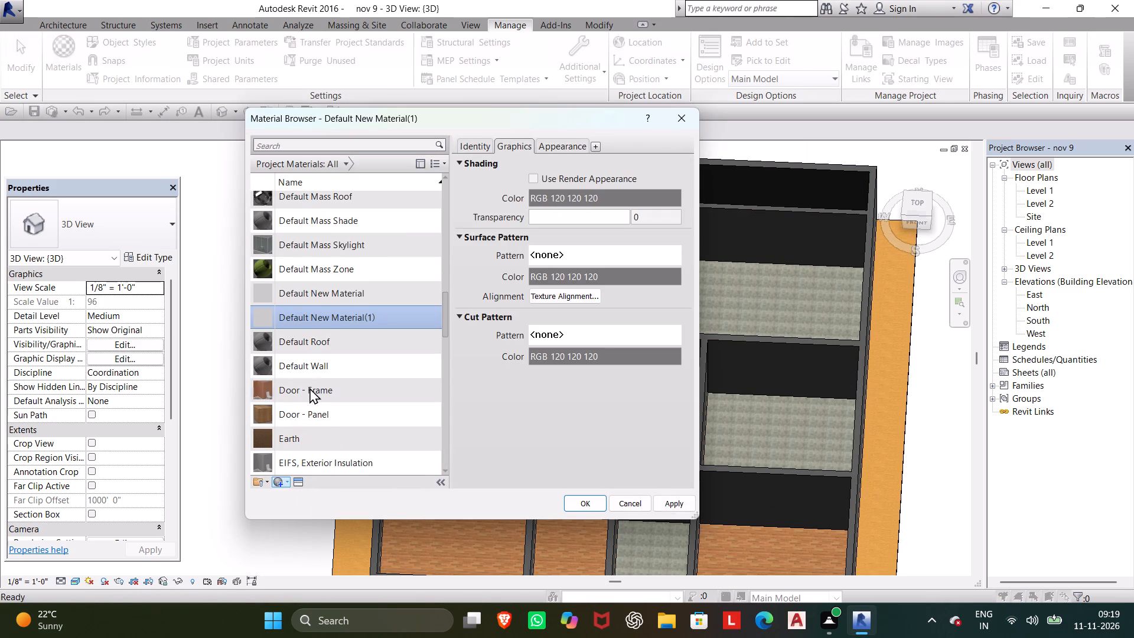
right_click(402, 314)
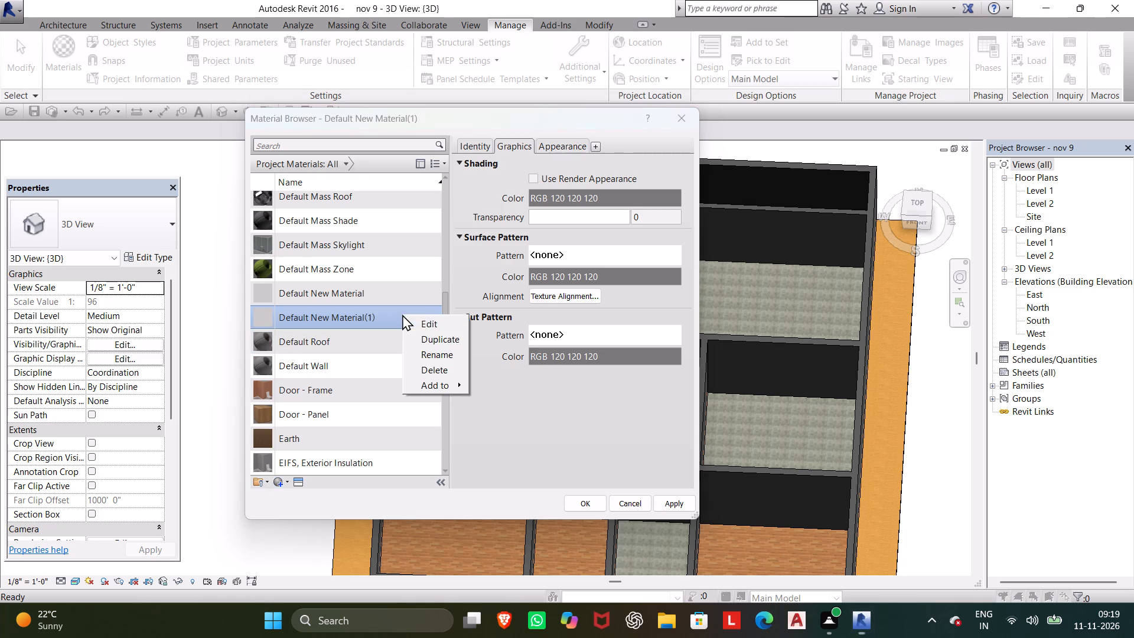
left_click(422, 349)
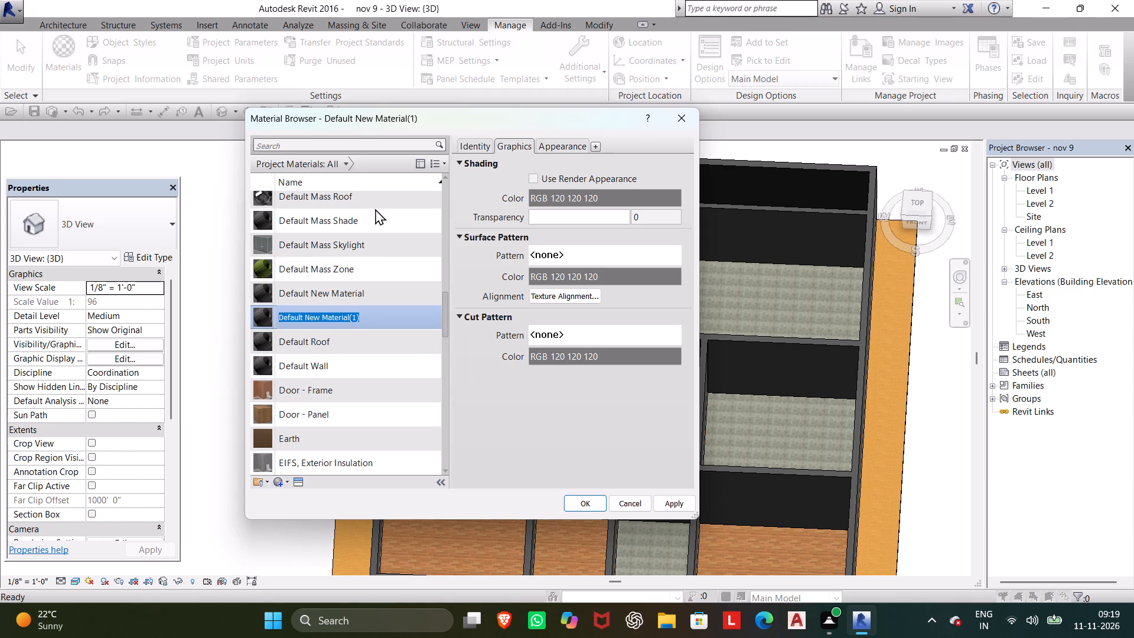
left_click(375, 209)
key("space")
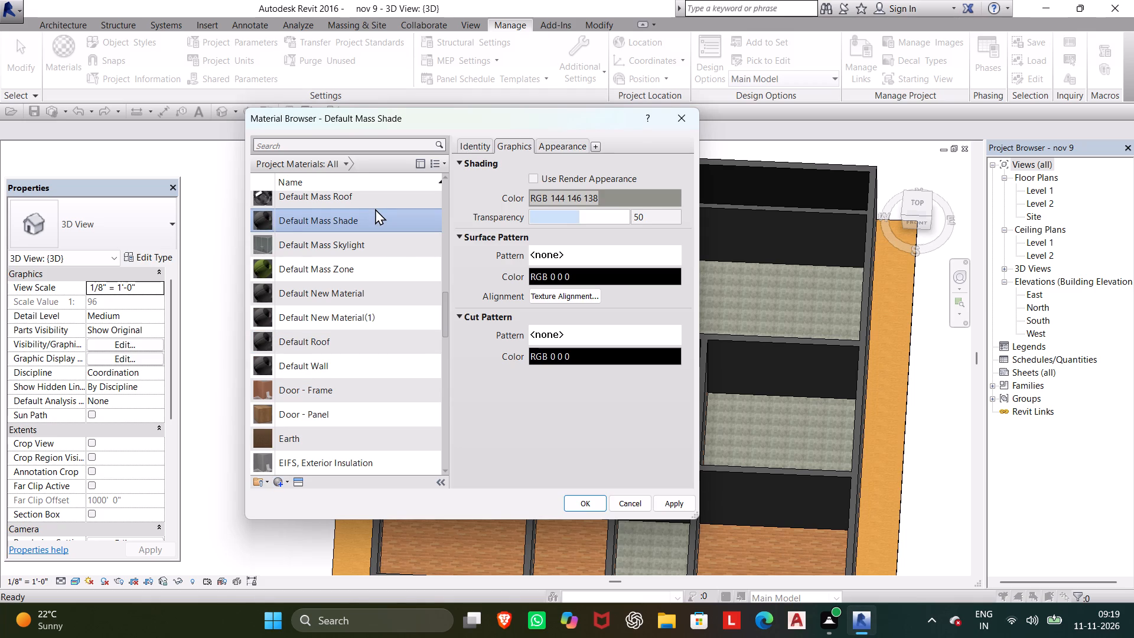
Rename the Default Mass Shade material as BEAD ROOM.
left_click(273, 206)
left_click(282, 227)
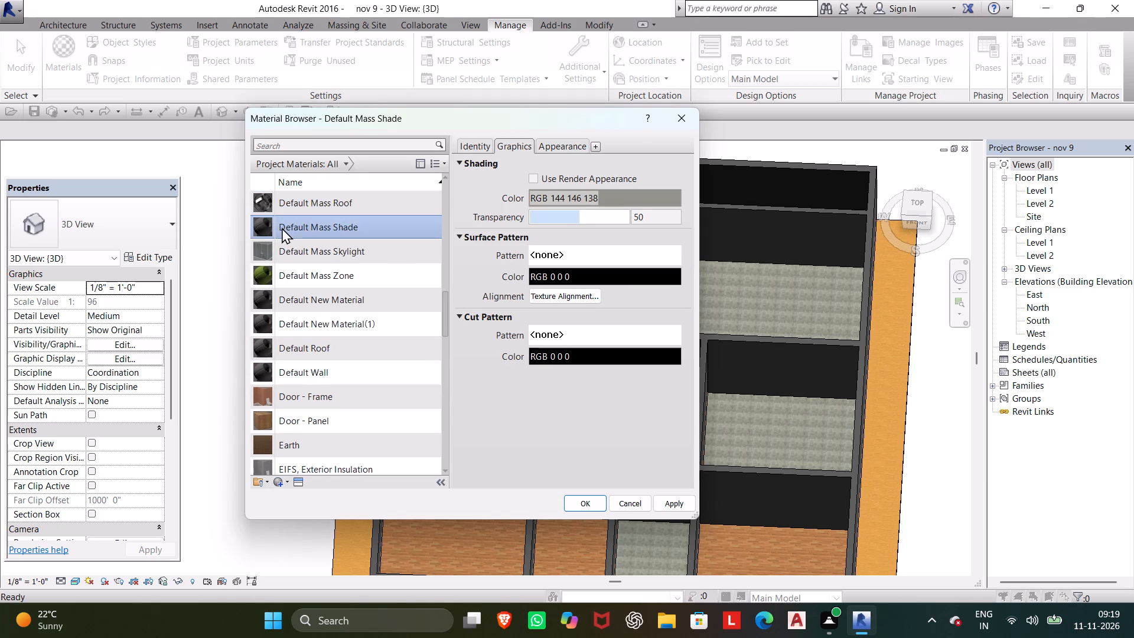
right_click(282, 227)
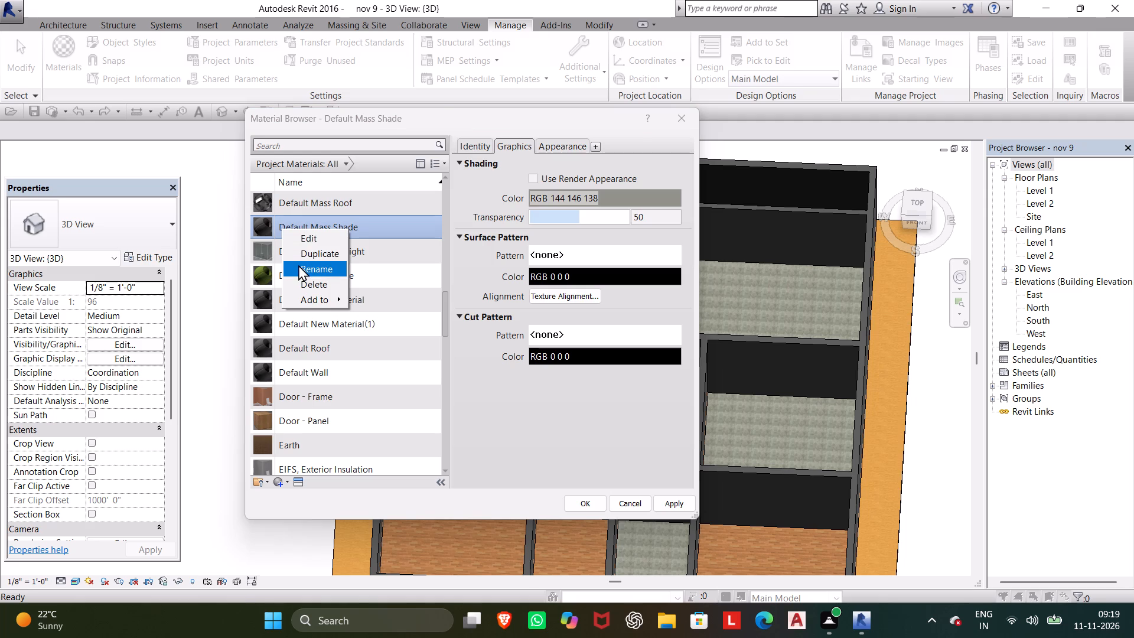
left_click(298, 265)
key("space")
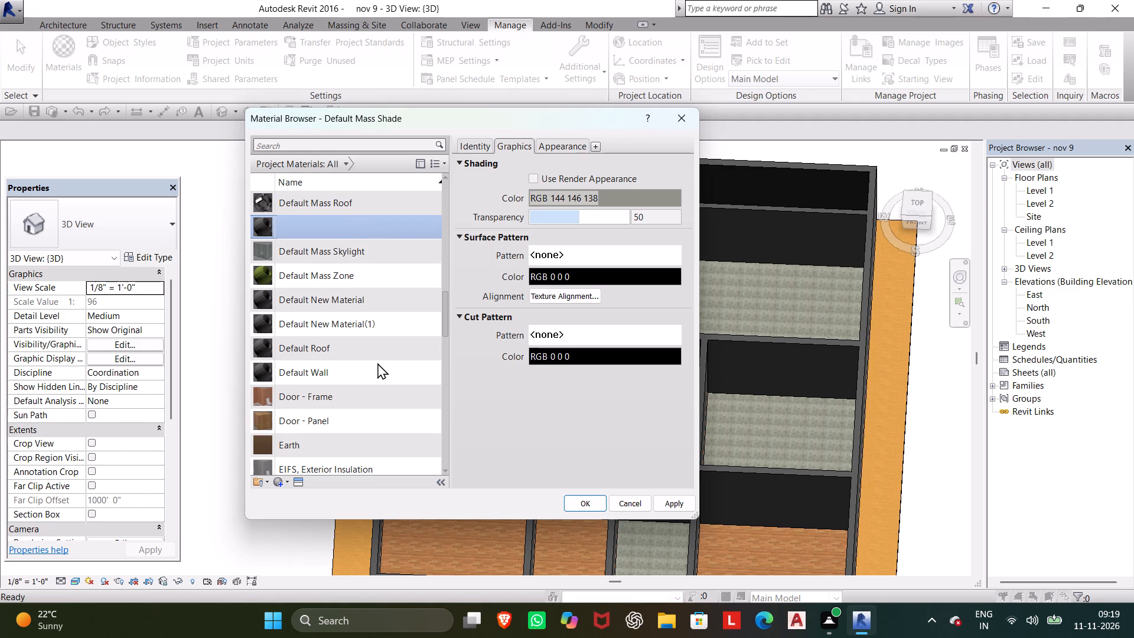
type("BES")
key("BackSpace")
type("AD")
key("space")
type("ROOM")
Open the Asset Browser for the BEAD ROOM material and look through the Concrete, Default, Fabric and Flooring categories of Autodesk Physical Assets.
left_click(301, 484)
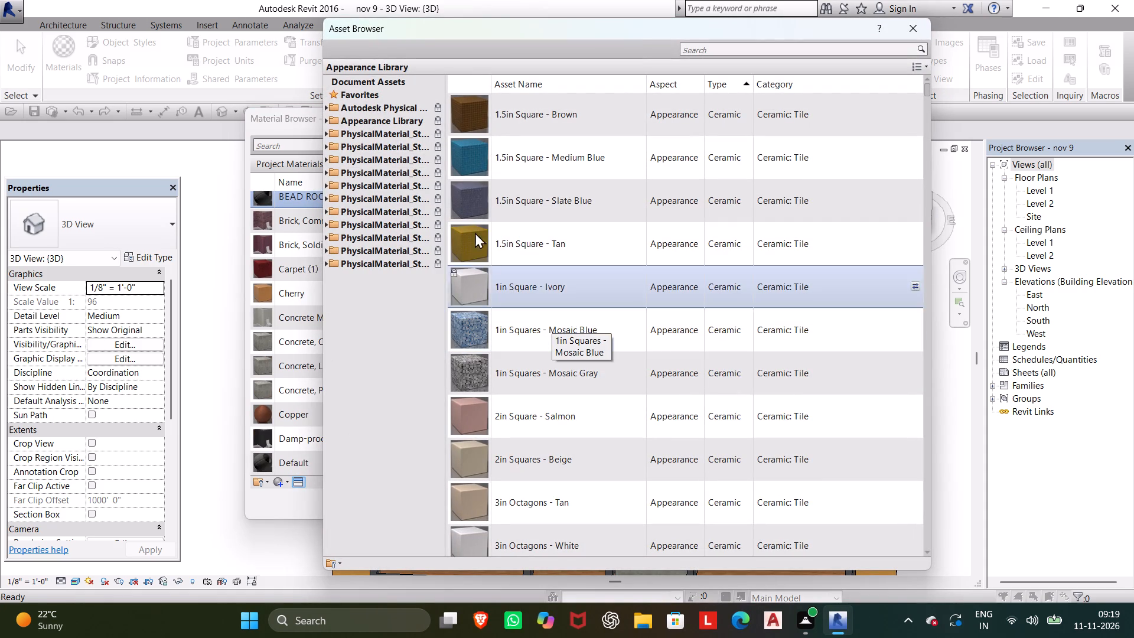
left_click(366, 104)
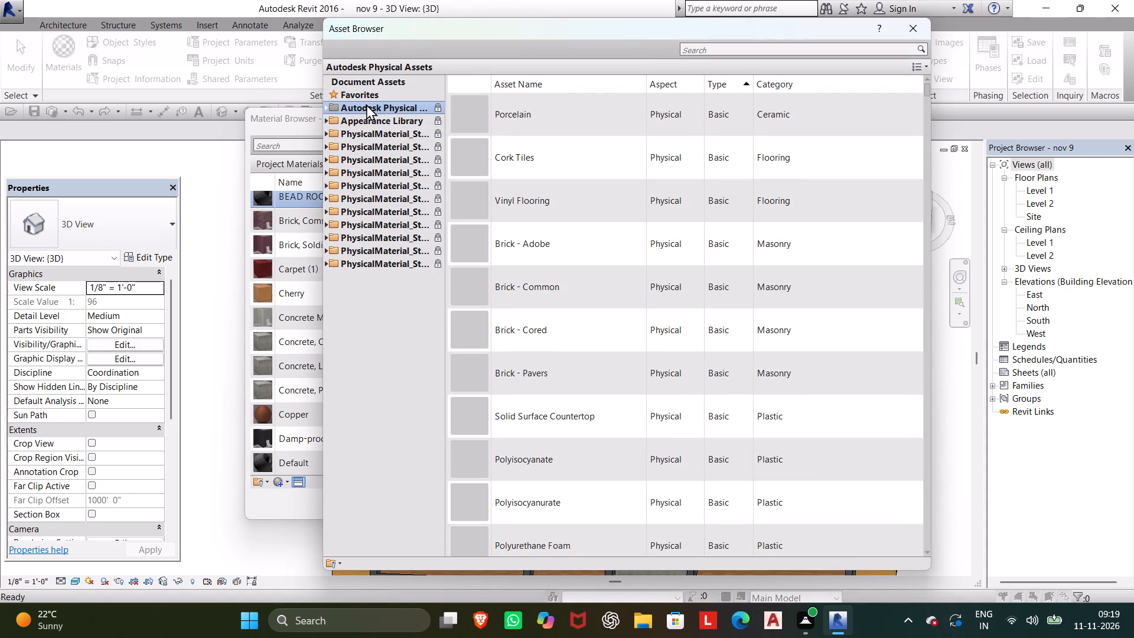
double_click(366, 104)
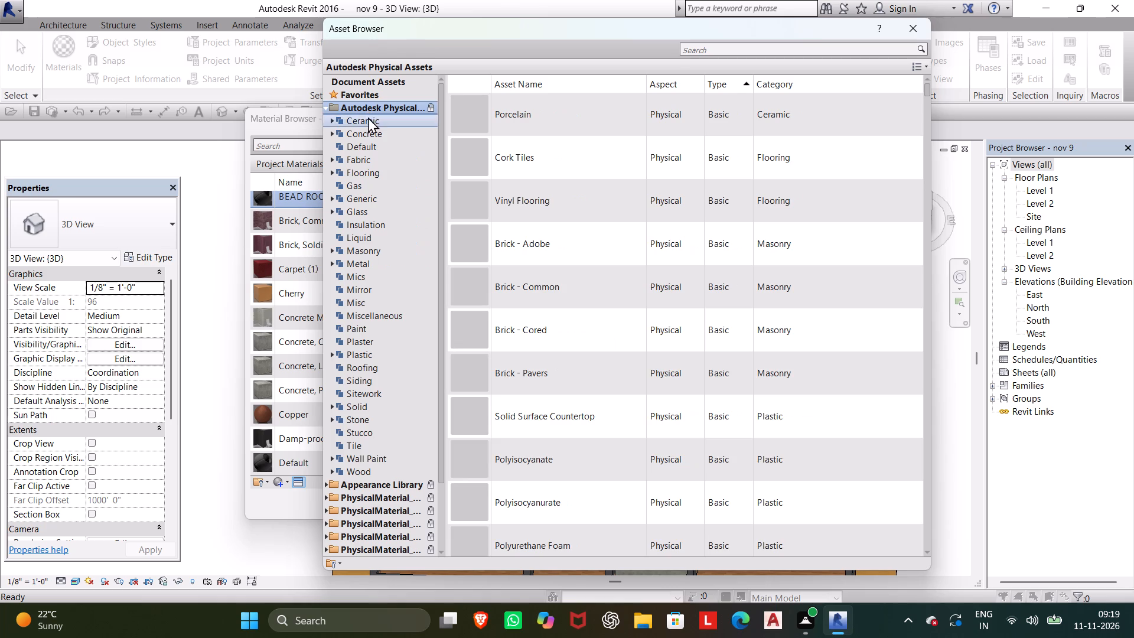
left_click(368, 121)
left_click(368, 128)
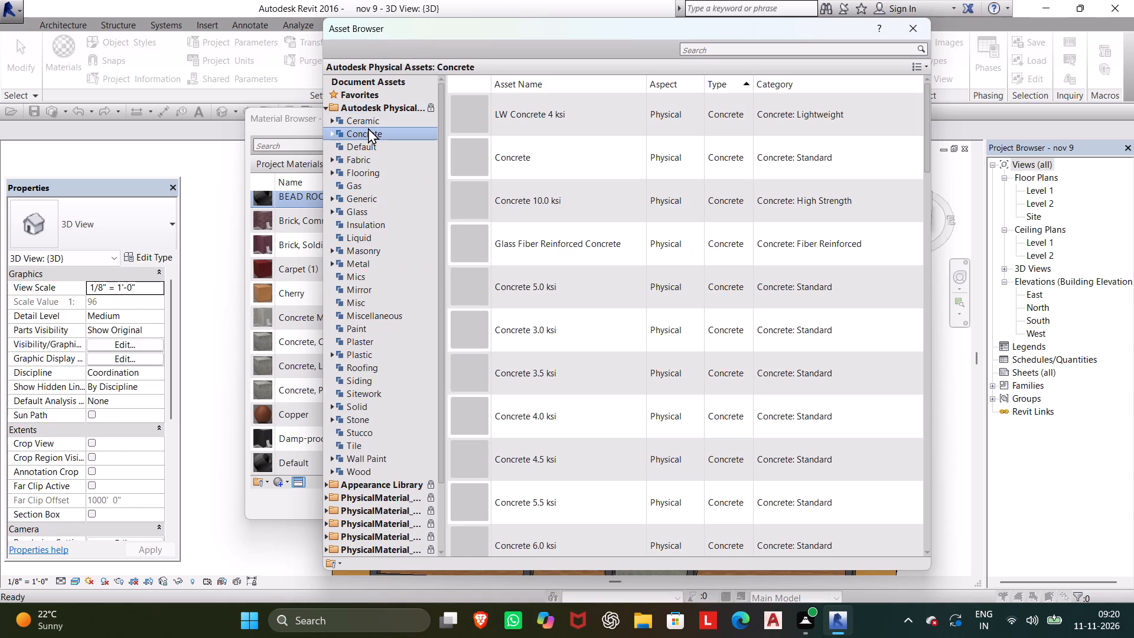
left_click(365, 148)
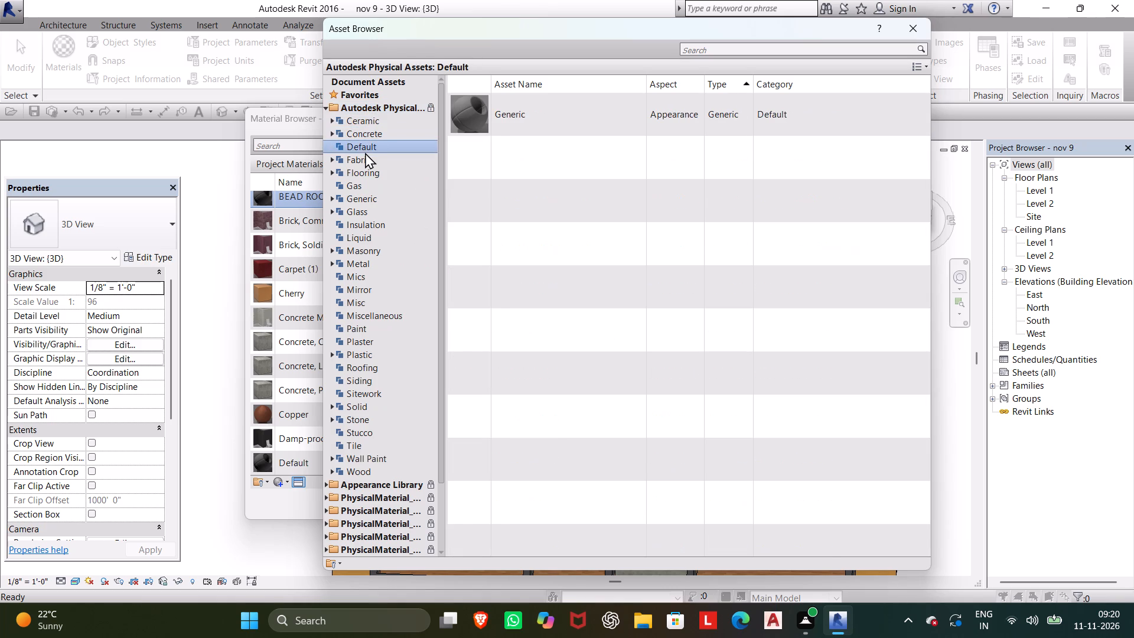
left_click(365, 157)
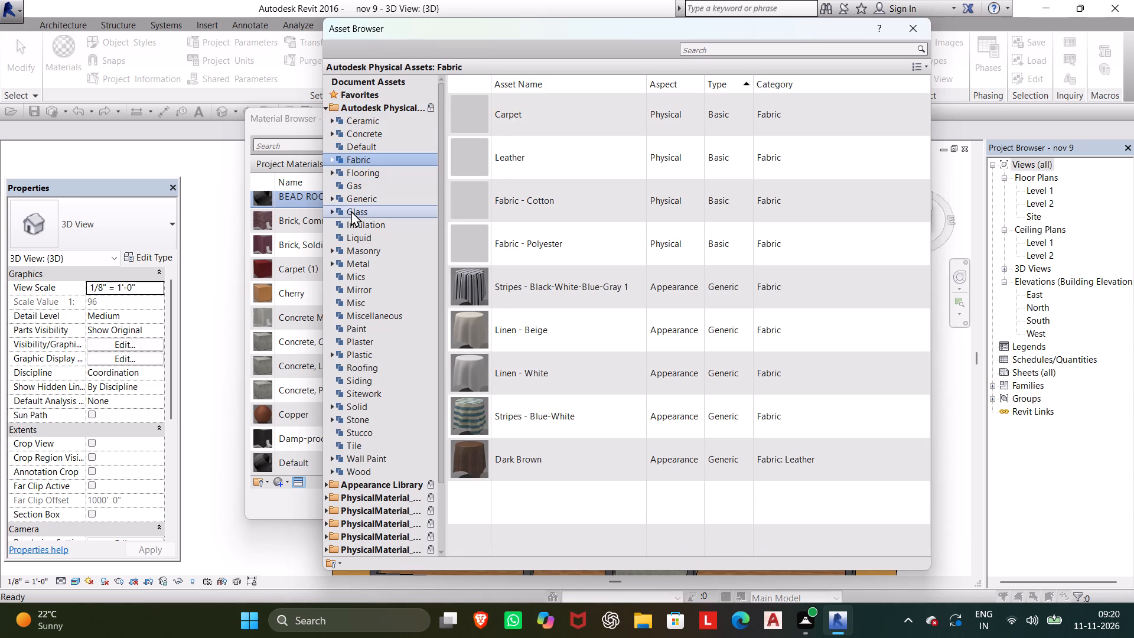
left_click(365, 174)
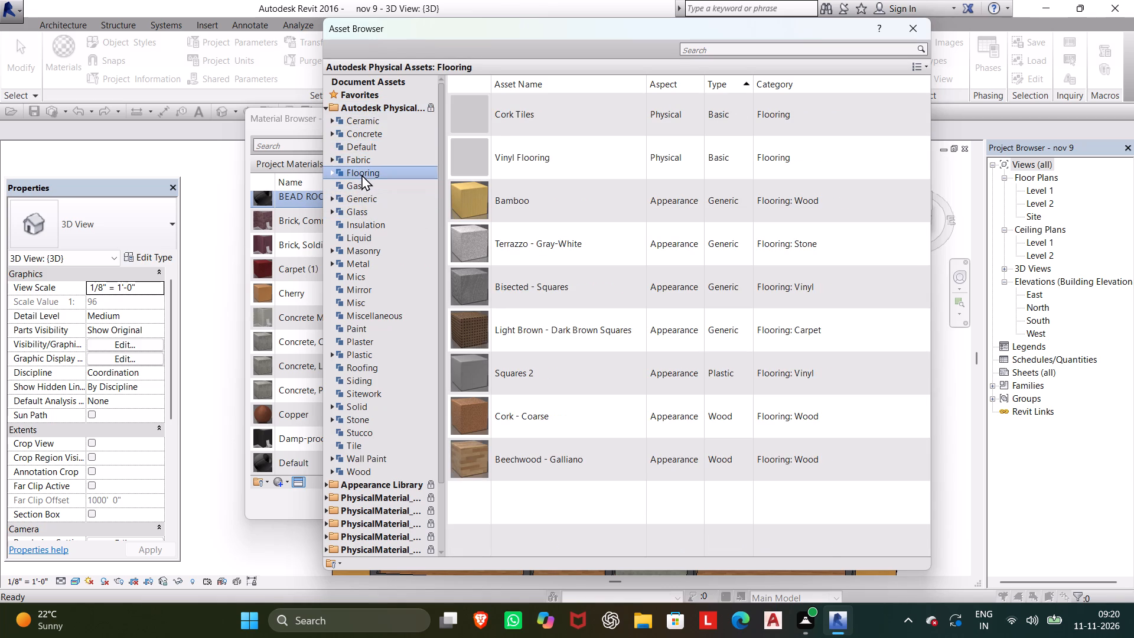
scroll(509, 200, "down", 4)
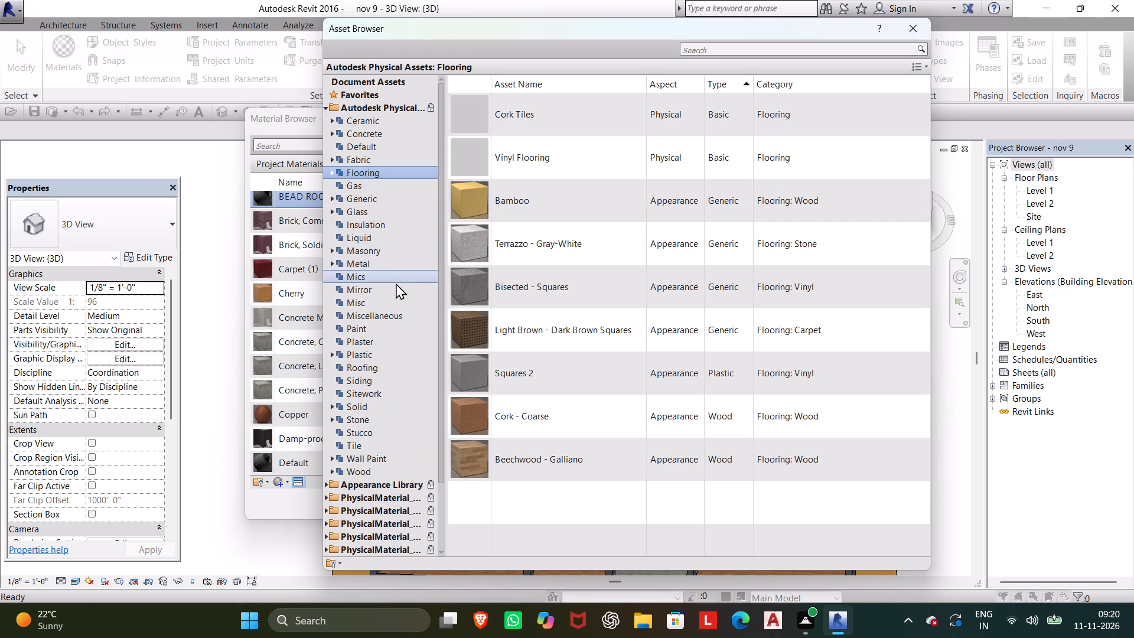
Compare the Tile assets in Autodesk Physical Assets with the Appearance Library and the Australia, Germany and US structural material libraries.
left_click(360, 444)
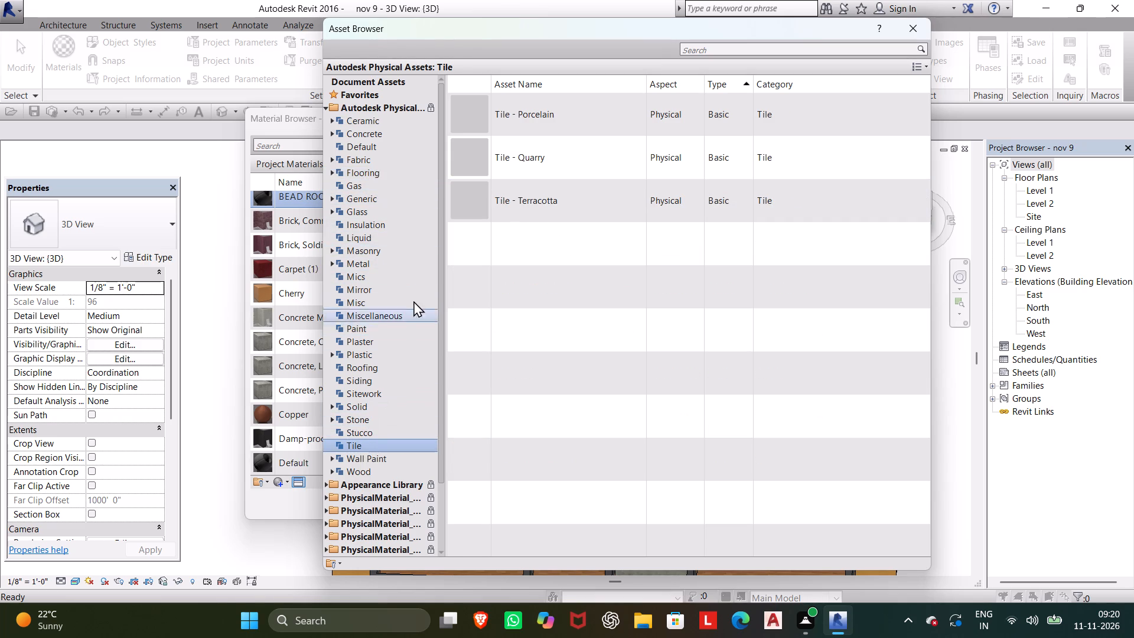
left_click(412, 484)
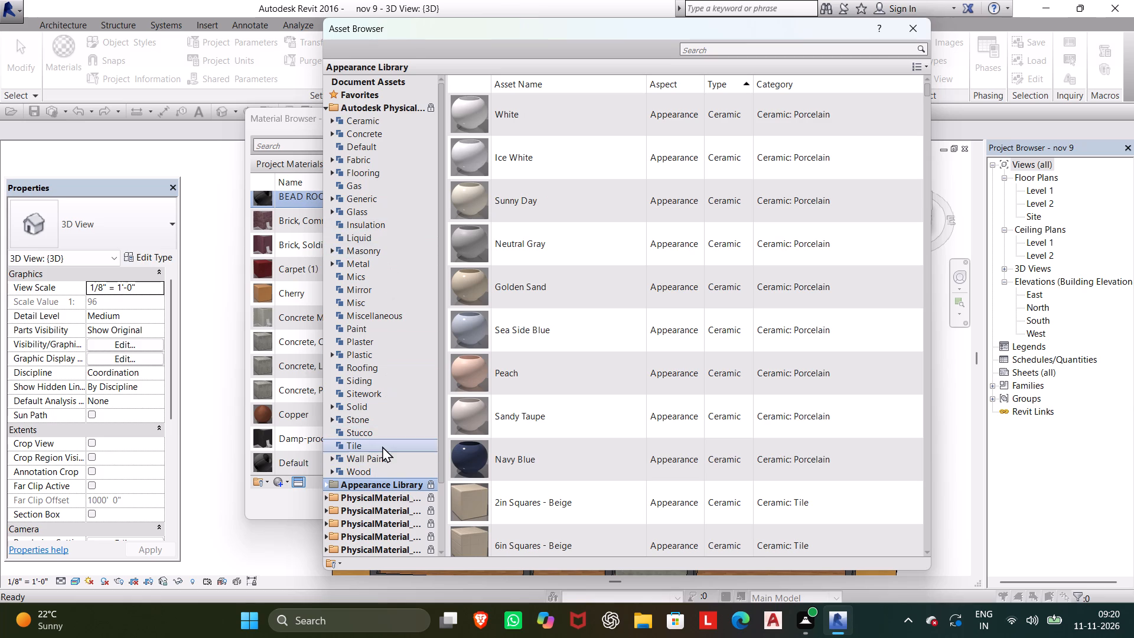
left_click(382, 446)
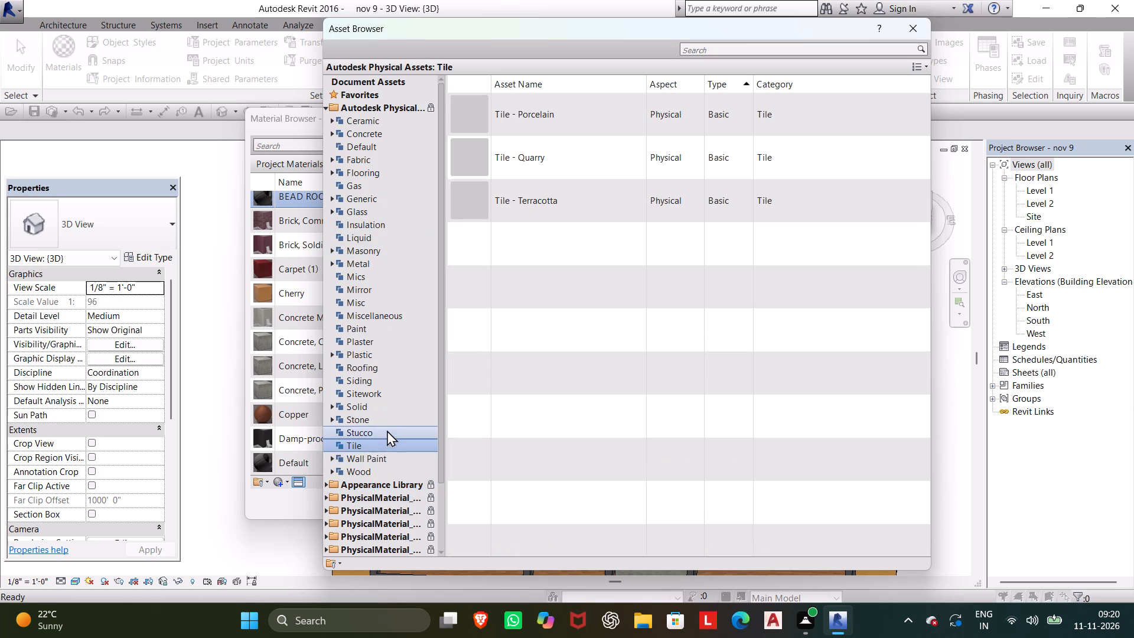
scroll(387, 421, "down", 7)
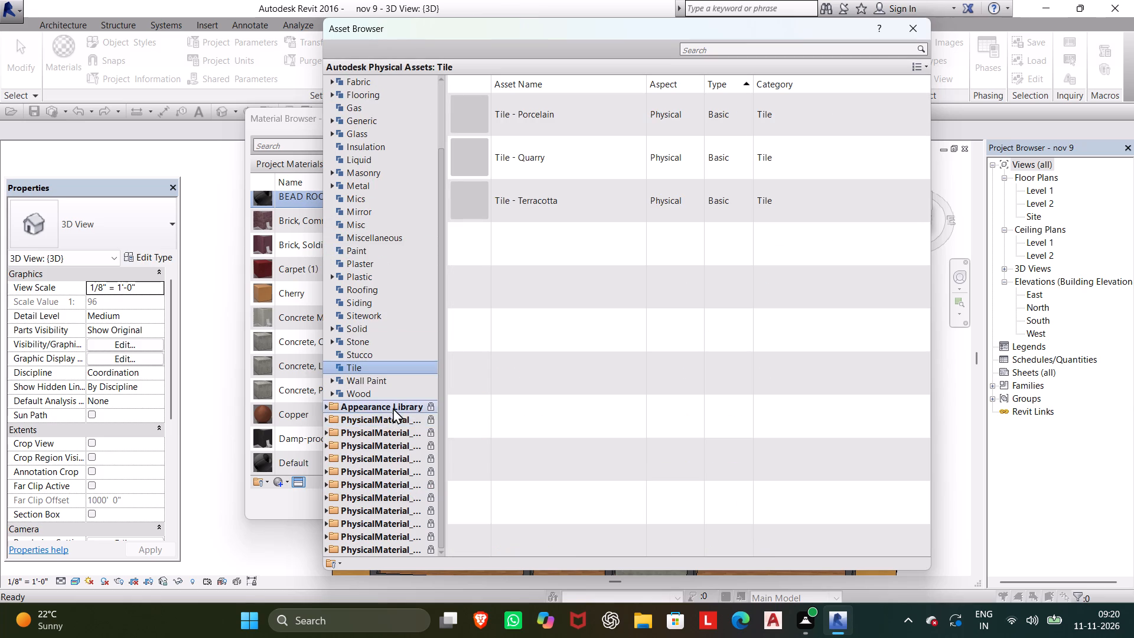
left_click(393, 406)
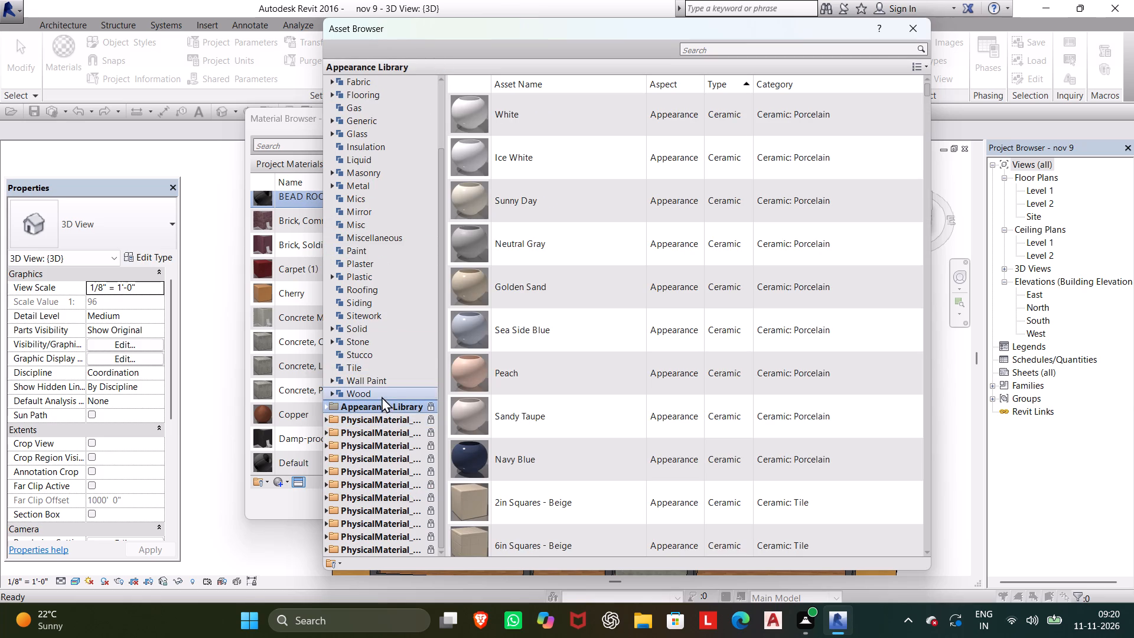
left_click(360, 367)
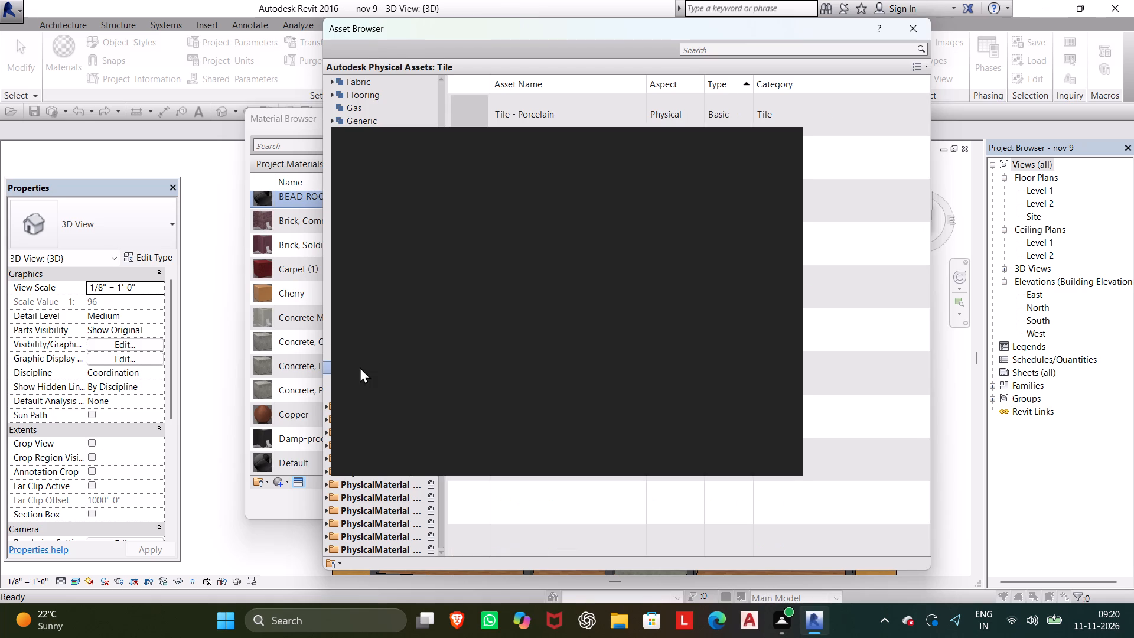
left_click(776, 145)
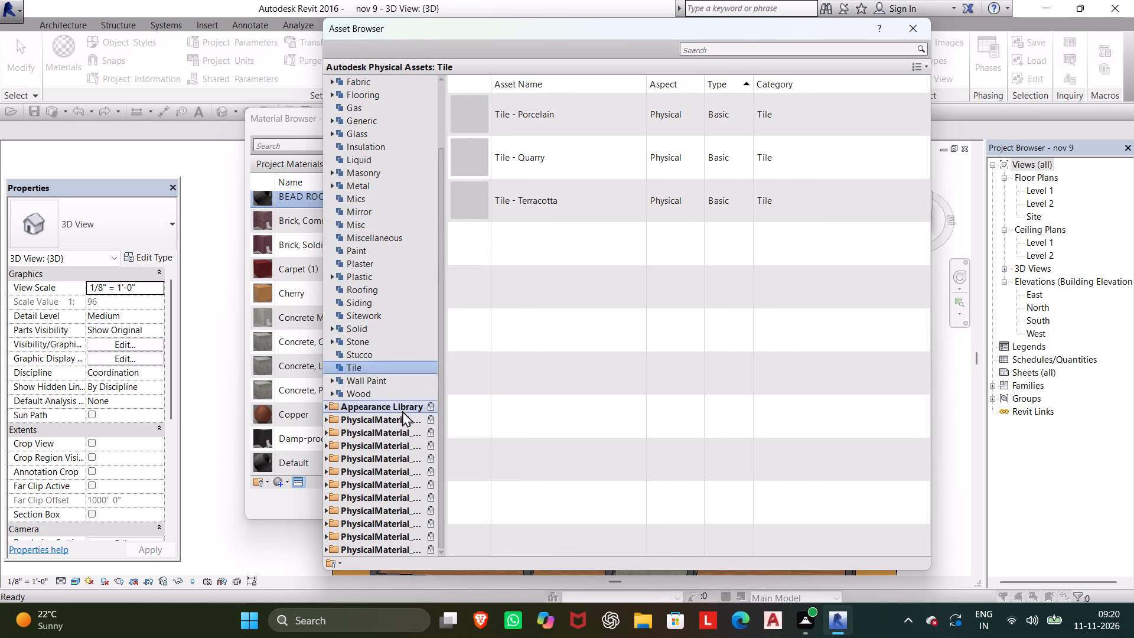
scroll(400, 418, "down", 5)
left_click(403, 418)
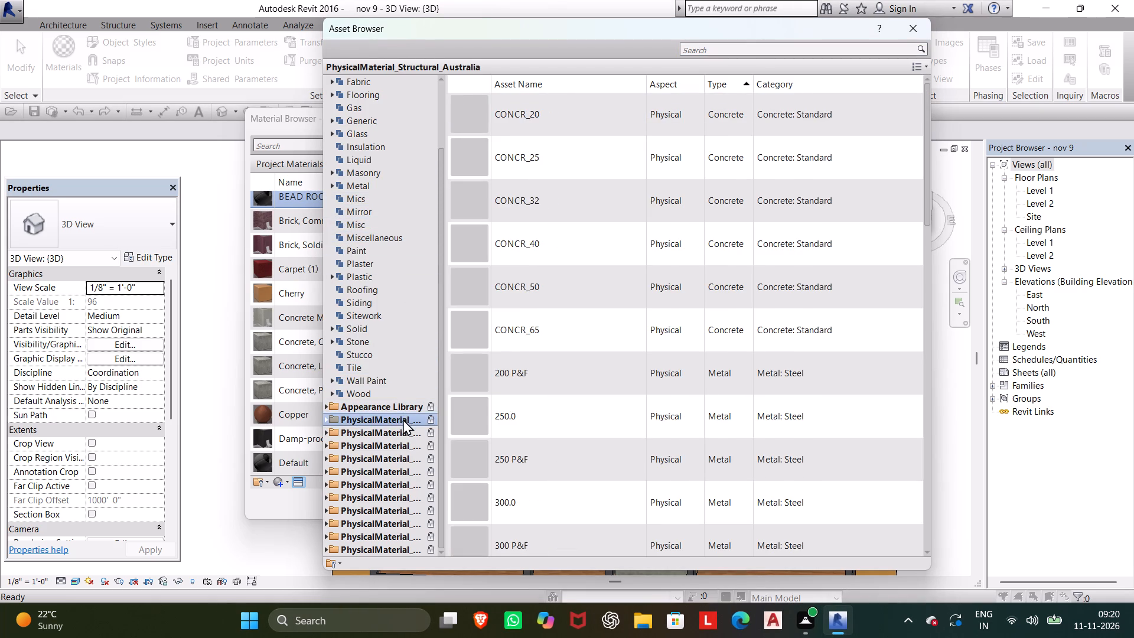
left_click(348, 363)
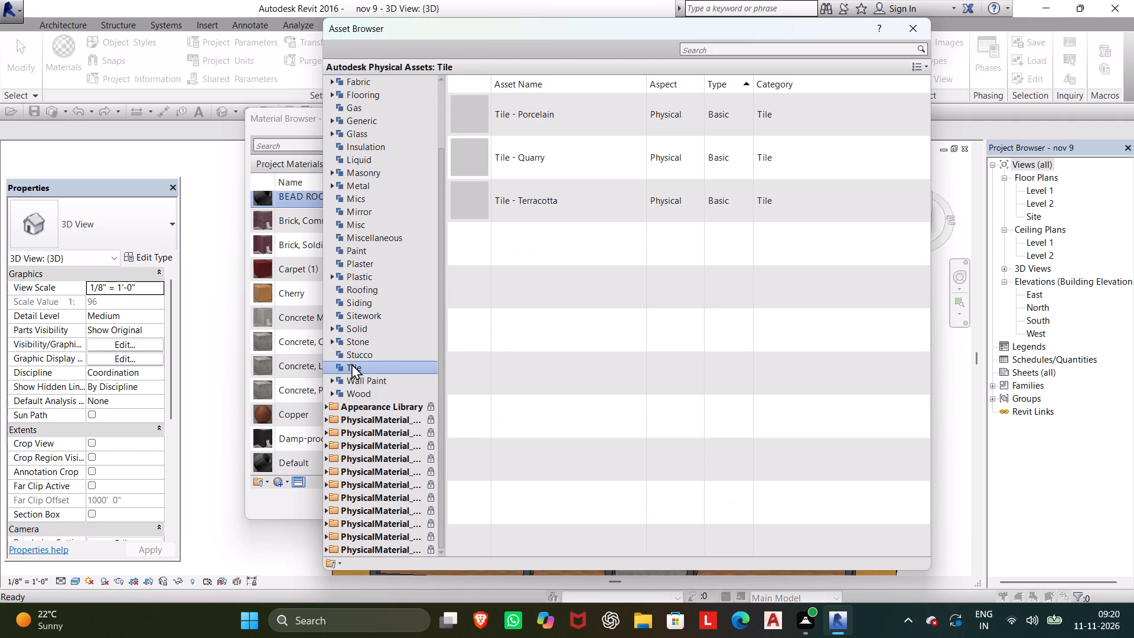
left_click(355, 443)
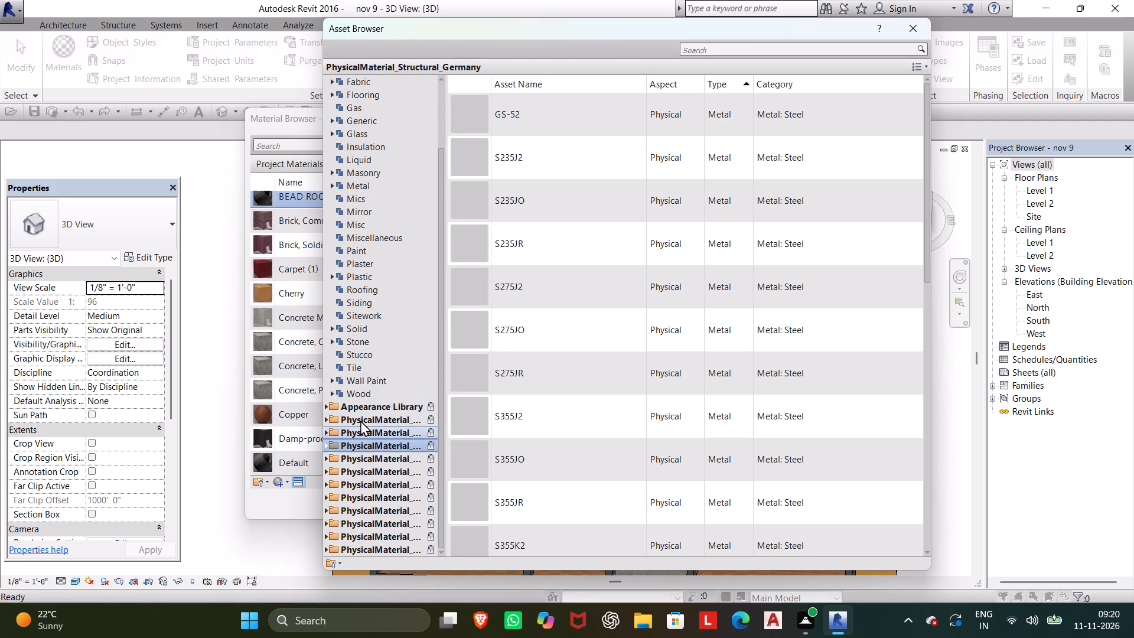
left_click(358, 367)
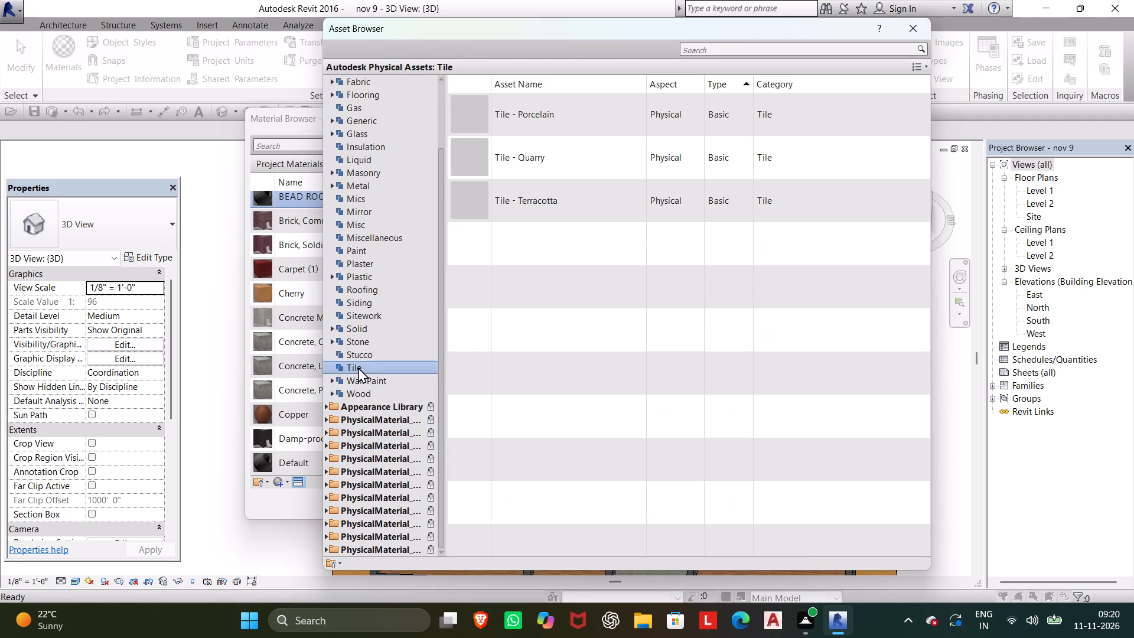
scroll(387, 403, "down", 6)
scroll(418, 509, "down", 9)
left_click(394, 544)
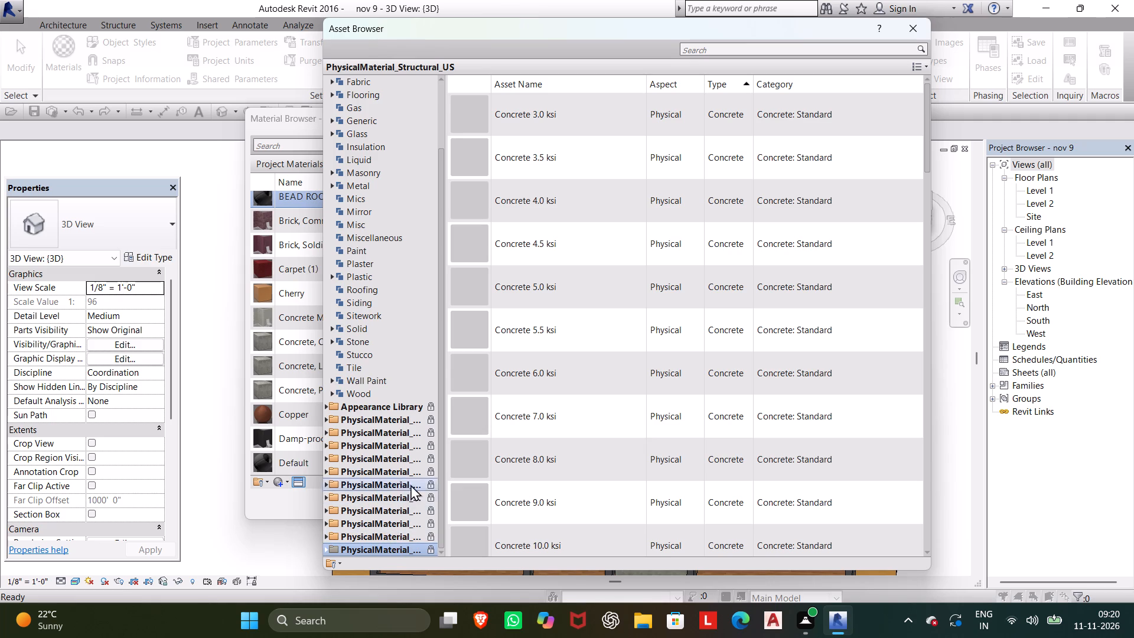
Apply the Tile - Quarry physical asset from the Tile category to the BEAD ROOM material.
left_click(338, 362)
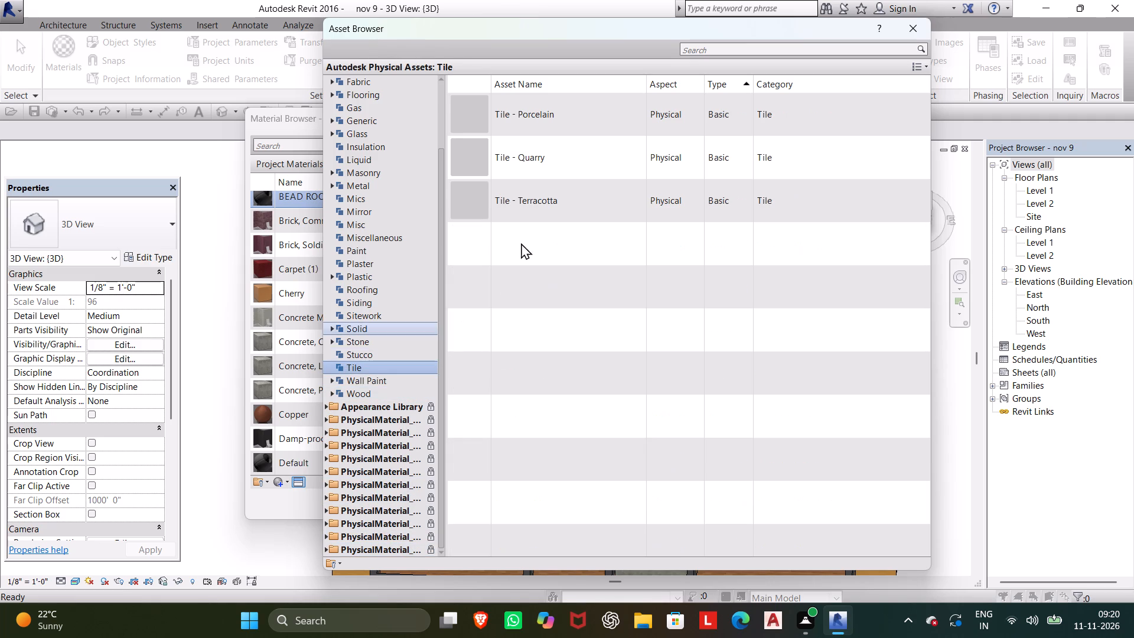
left_click(504, 150)
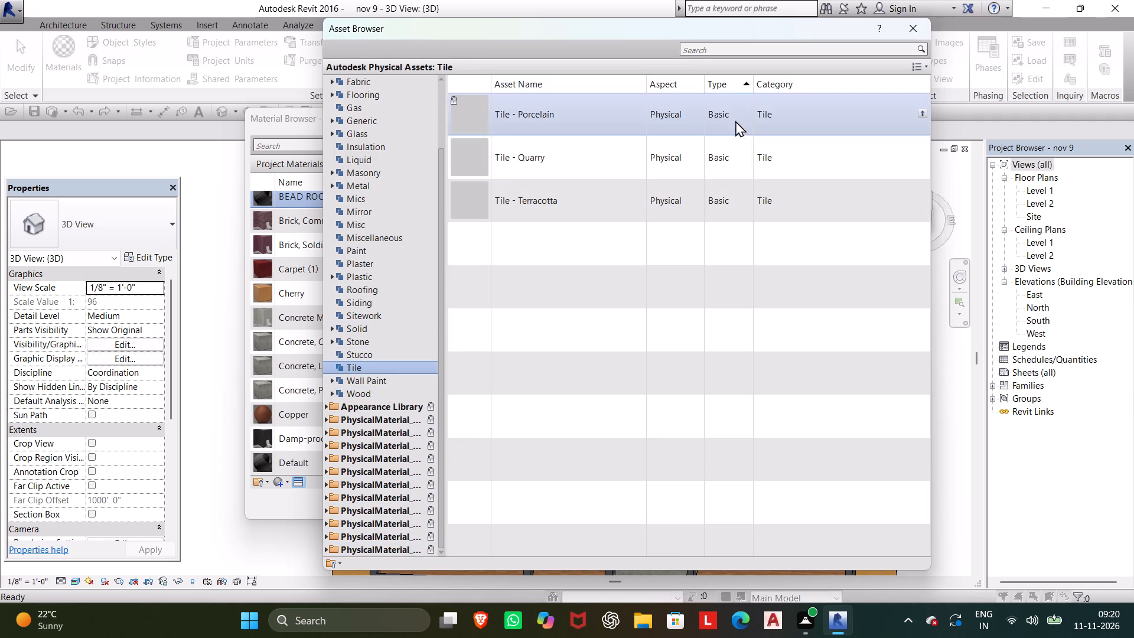
left_click(926, 157)
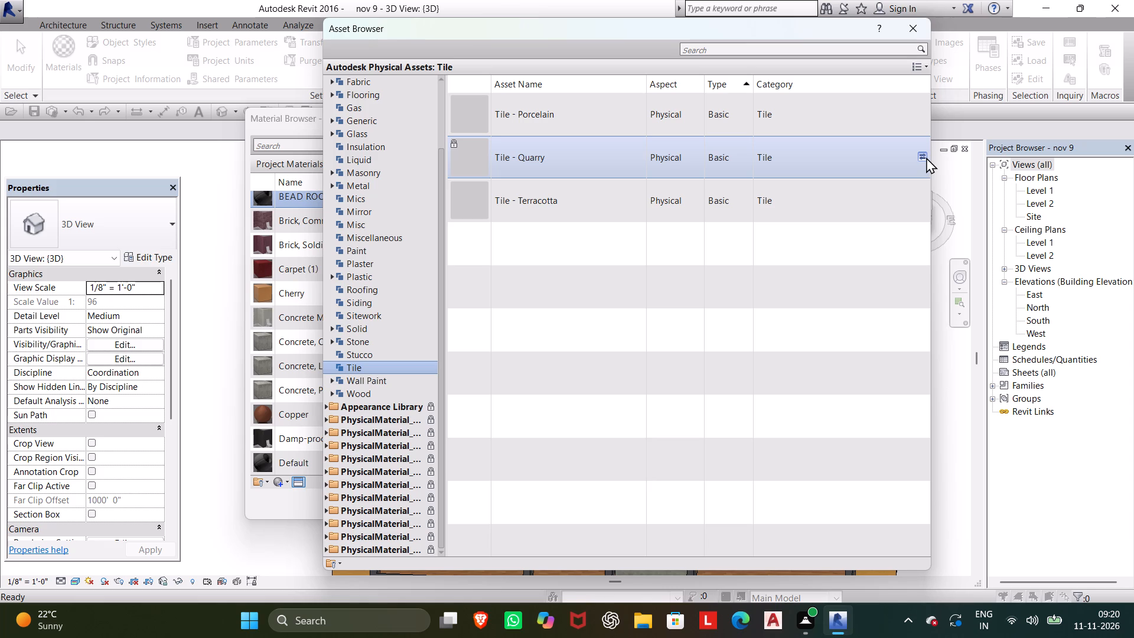
left_click(926, 157)
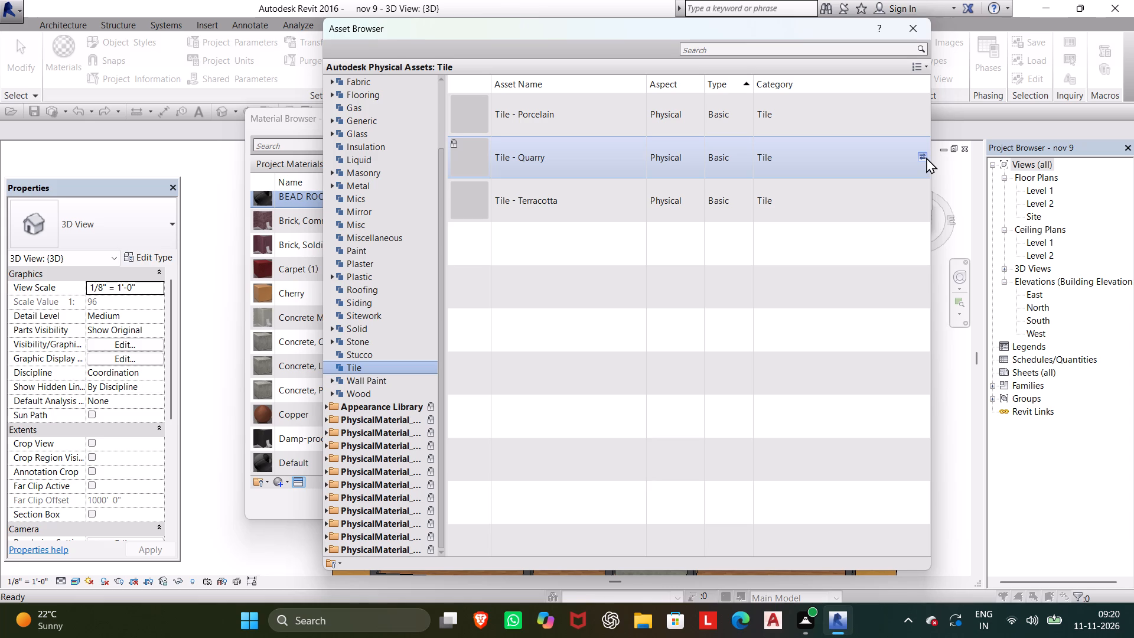
left_click(926, 157)
left_click(926, 157)
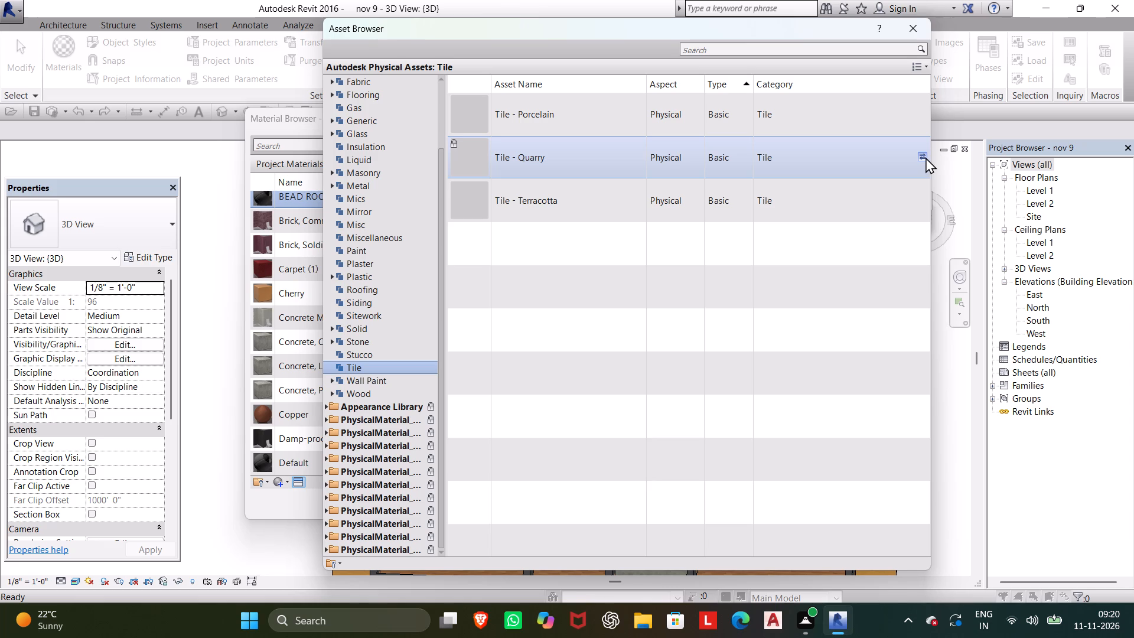
Apply the Tile - Quarry physical asset to the BEAD ROOM material again.
left_click(926, 157)
double_click(926, 157)
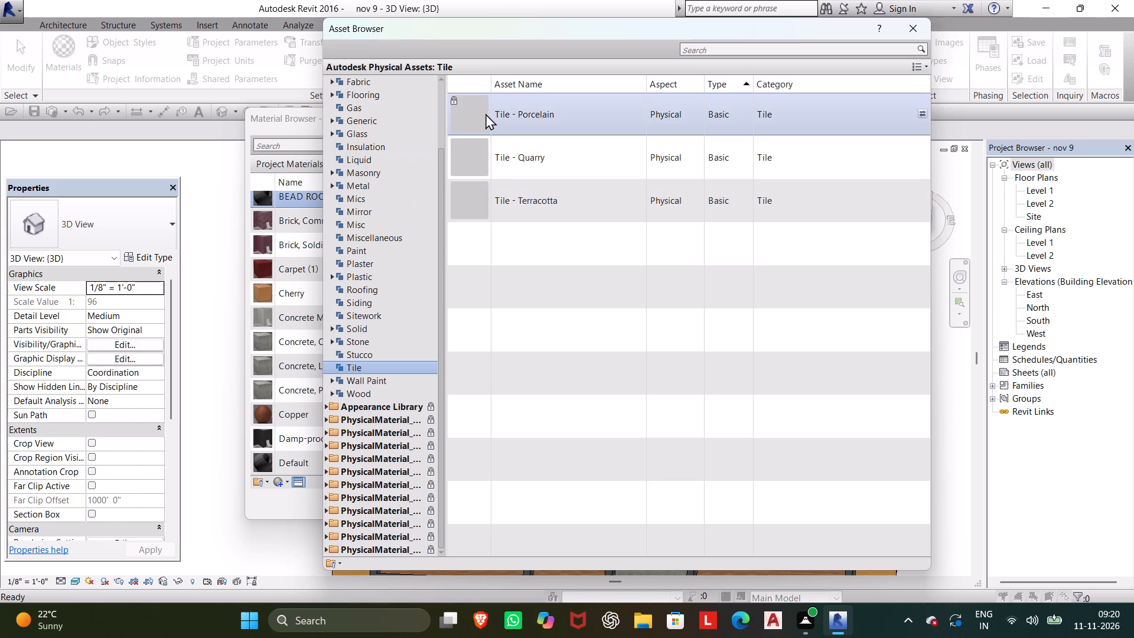
Compare the Appearance Library assets with the full Autodesk Physical Assets list and its Tile category.
left_click(370, 402)
scroll(410, 190, "up", 9)
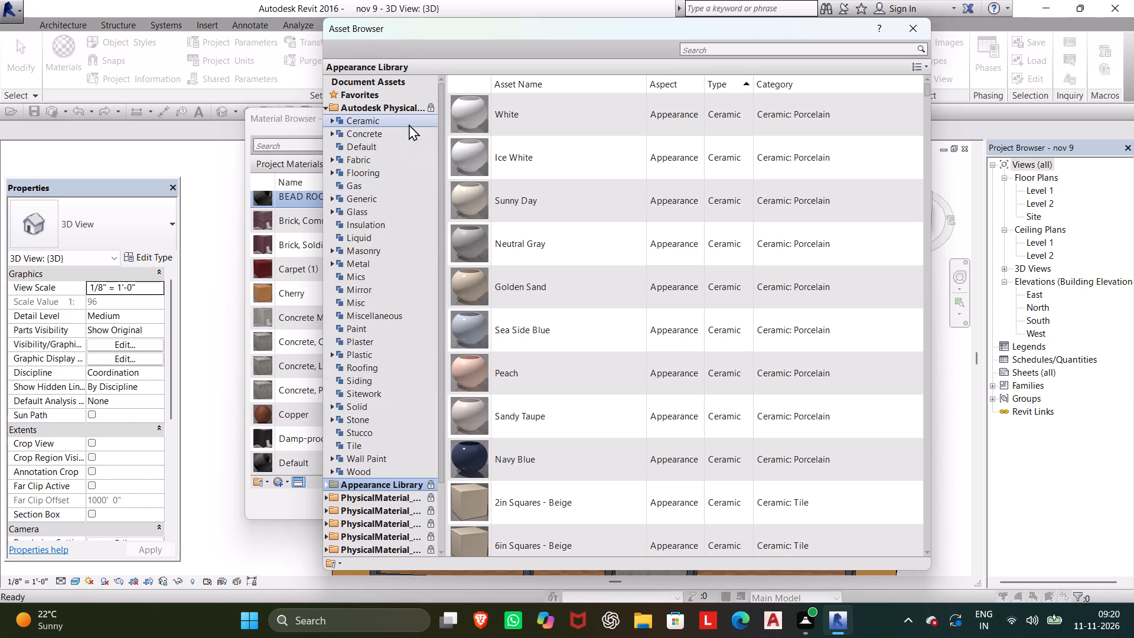
left_click(388, 445)
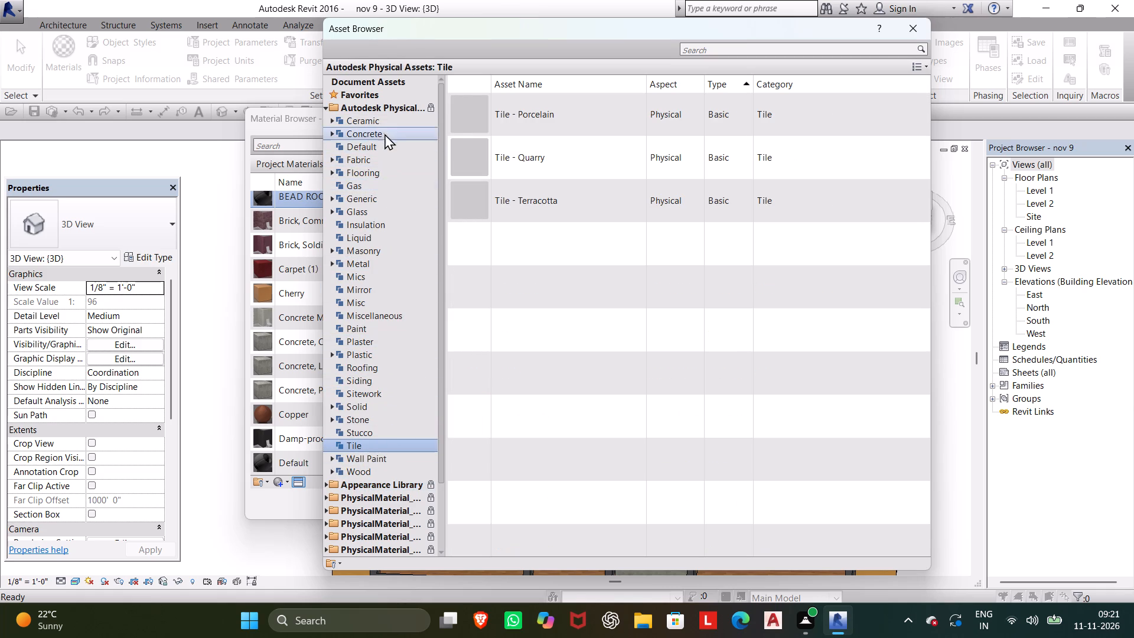
left_click(381, 108)
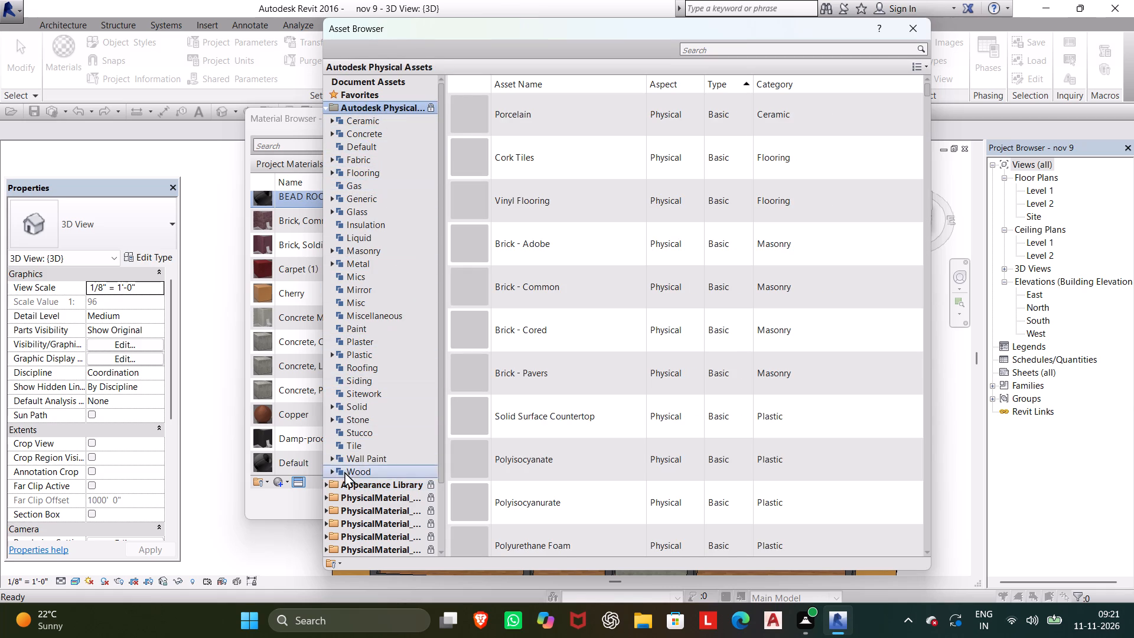
left_click(352, 449)
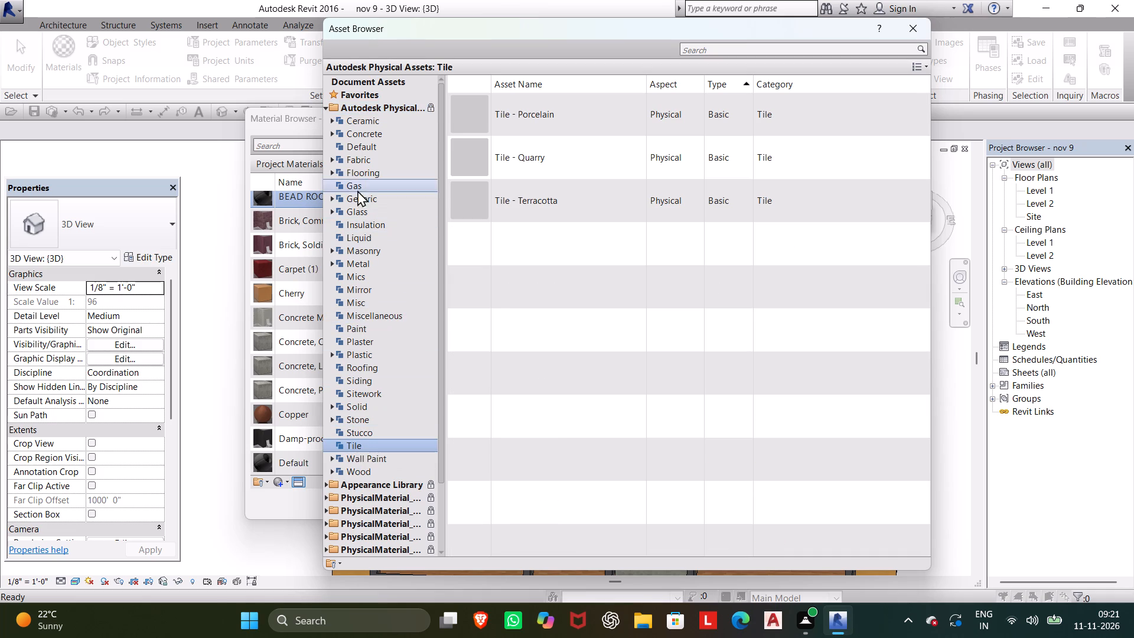
Replace BEAD ROOM's appearance with the Beechwood - Galliano asset from the Flooring category of Autodesk Physical Assets and save the material.
left_click(354, 175)
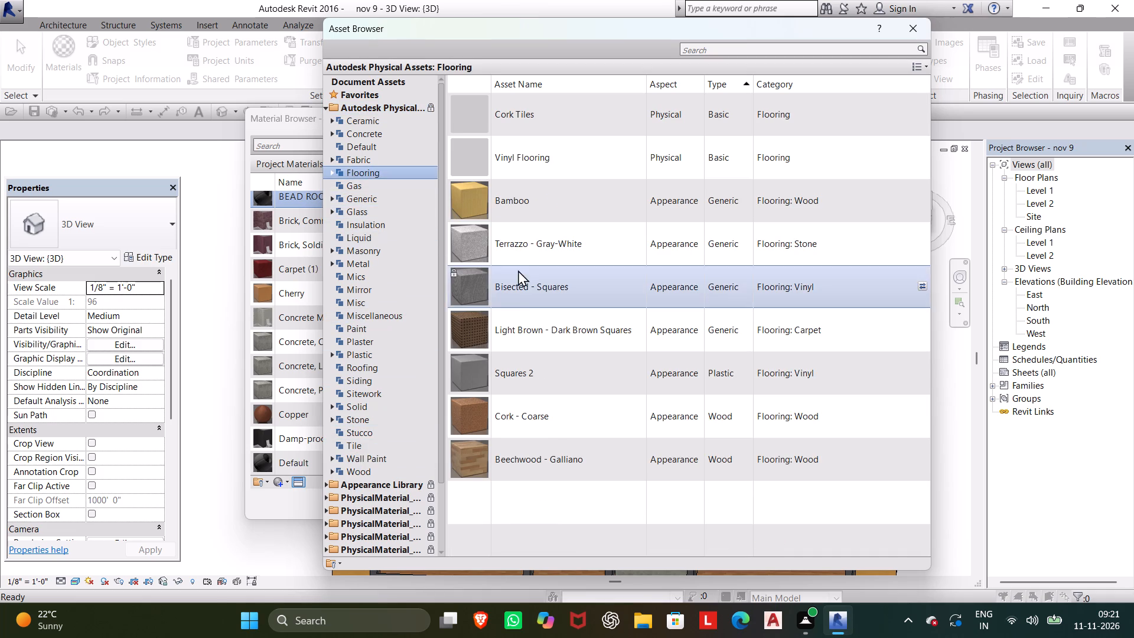
scroll(506, 314, "down", 5)
scroll(468, 448, "up", 3)
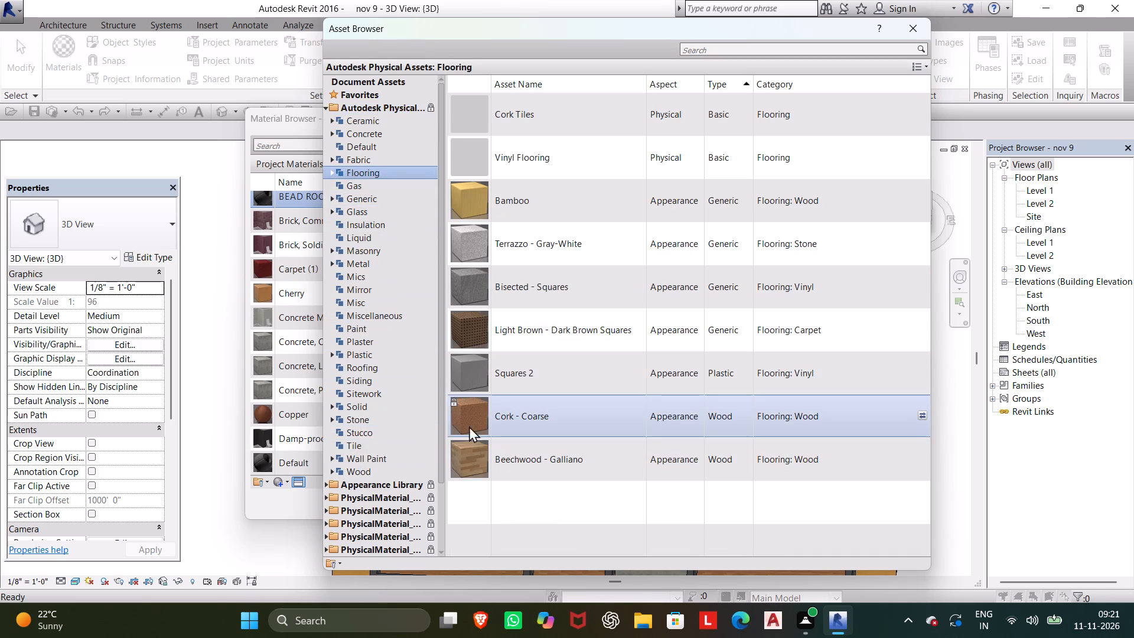
left_click(469, 416)
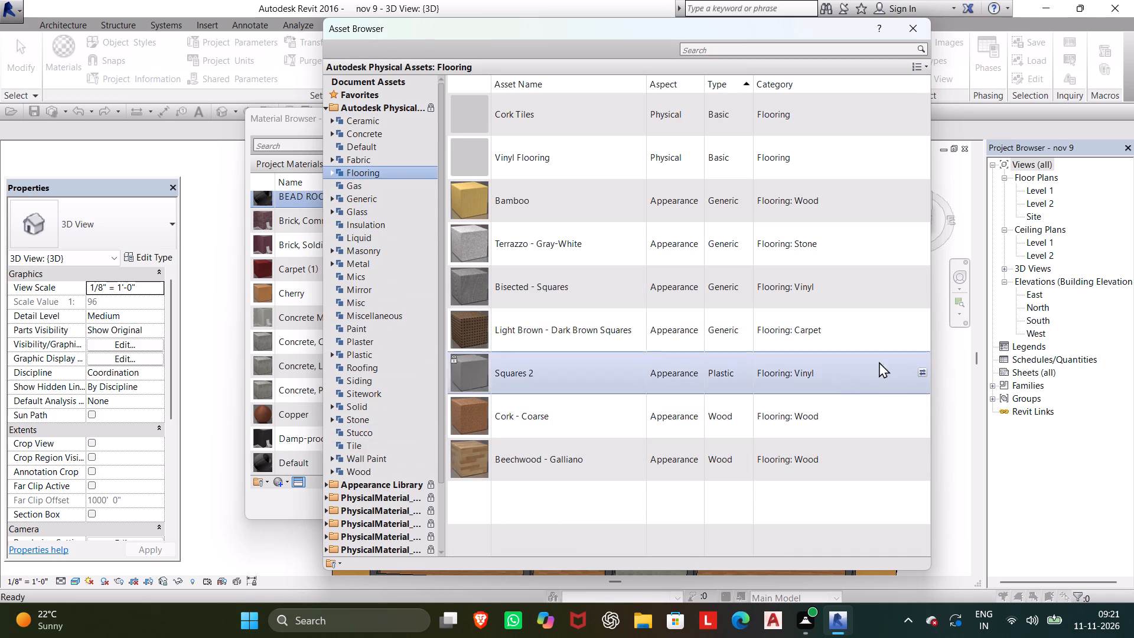
left_click(532, 442)
left_click(921, 457)
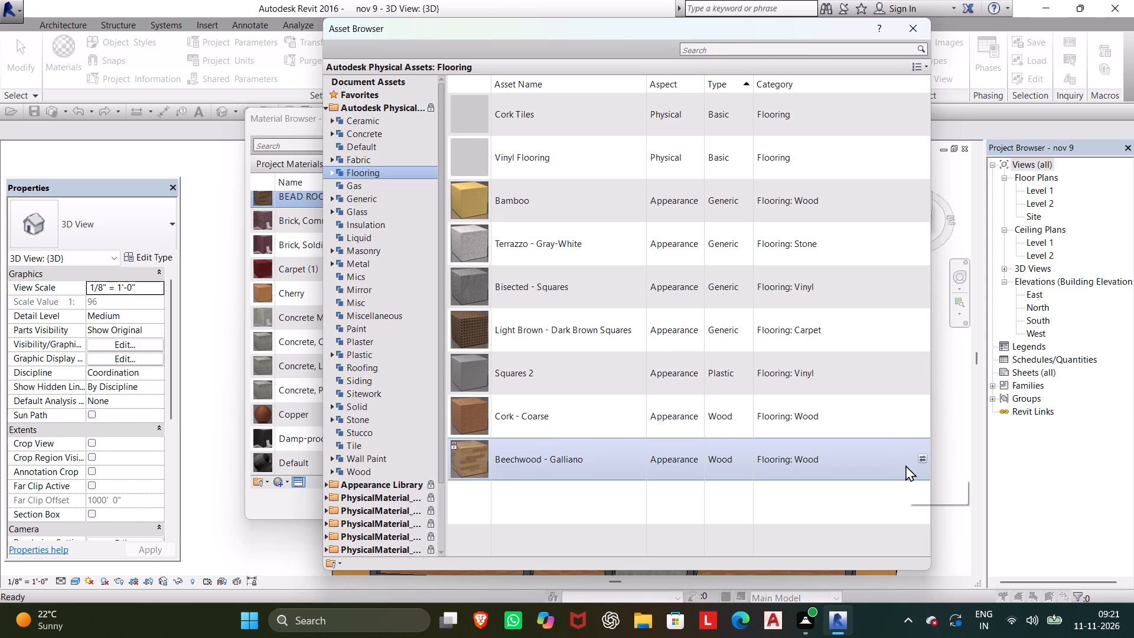
left_click(920, 459)
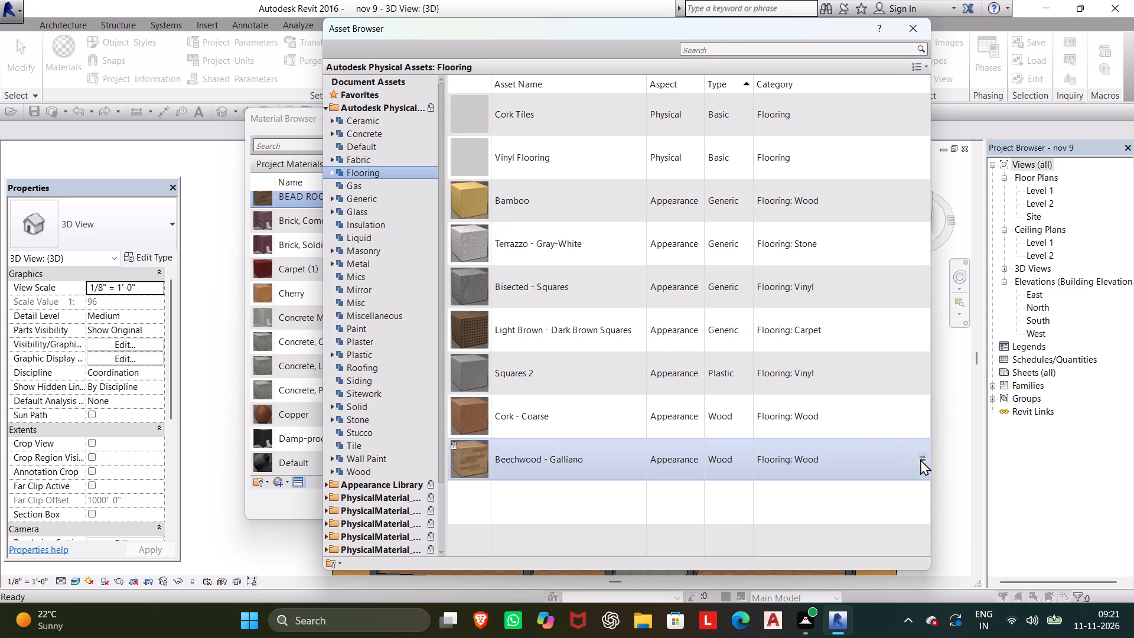
double_click(920, 459)
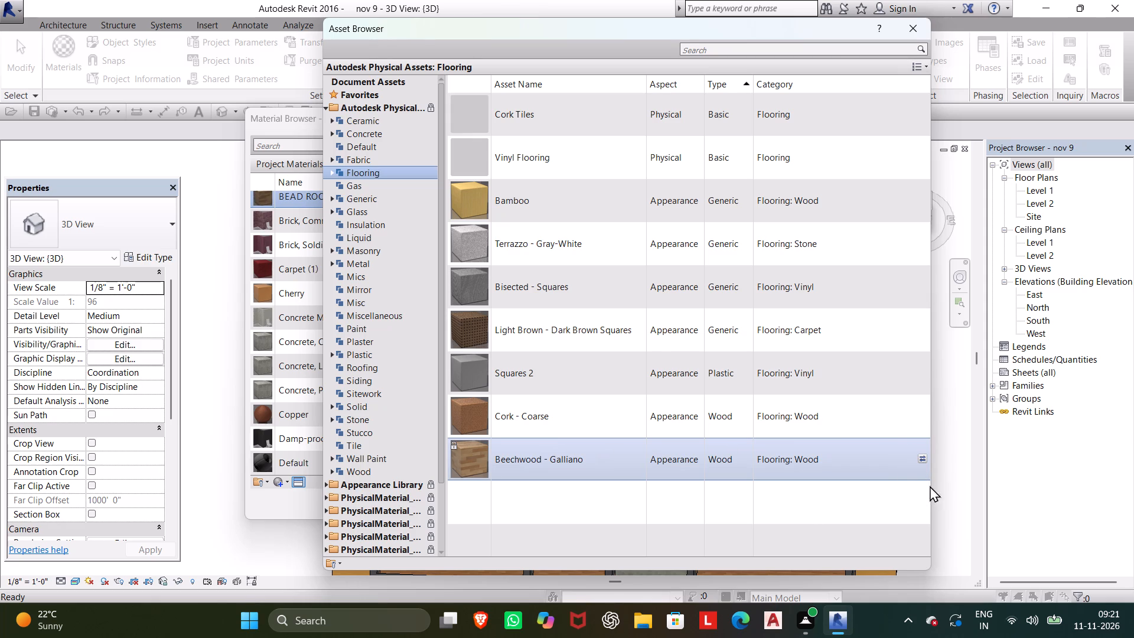
left_click(939, 485)
left_click(906, 33)
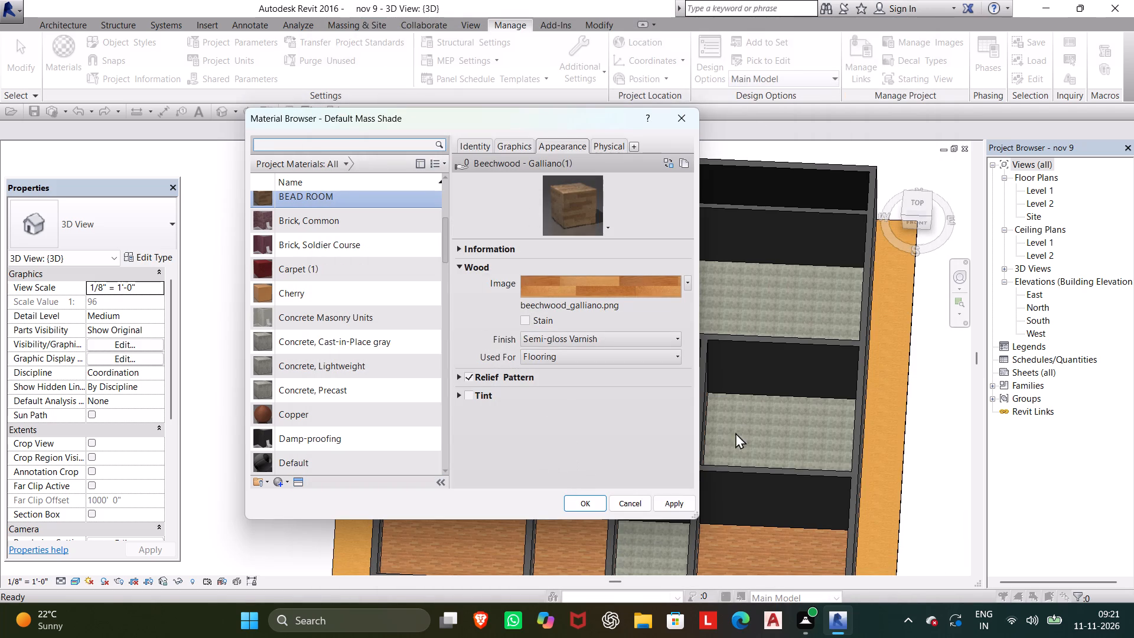
left_click(670, 501)
left_click(586, 500)
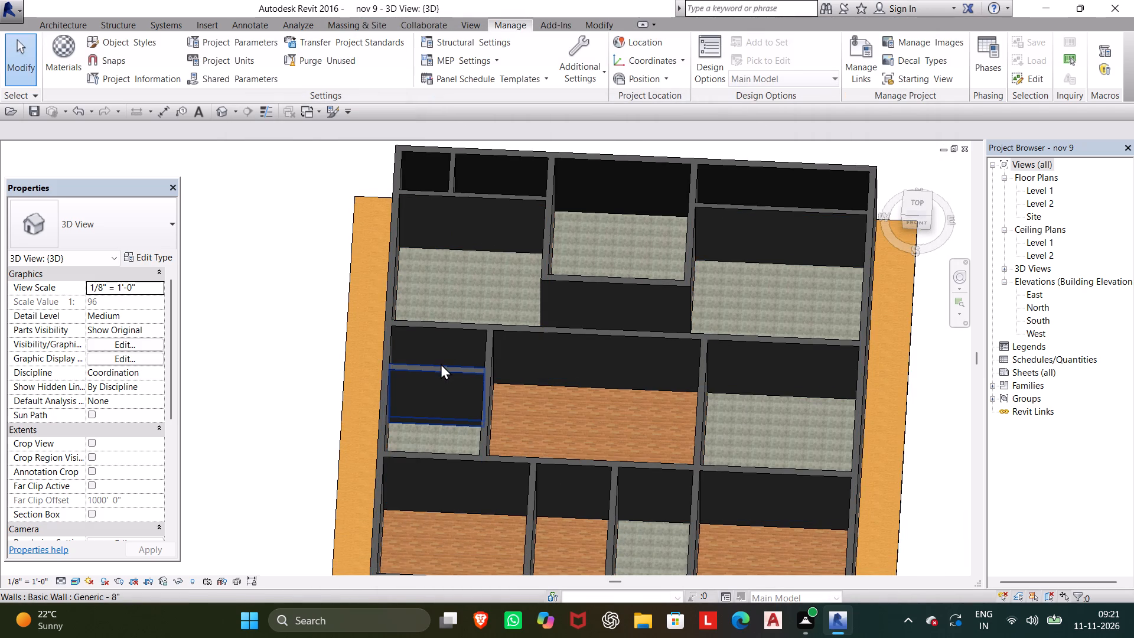
Paint the floor of the north-central room and the large floor area around it with the BEAD ROOM material.
type("PT")
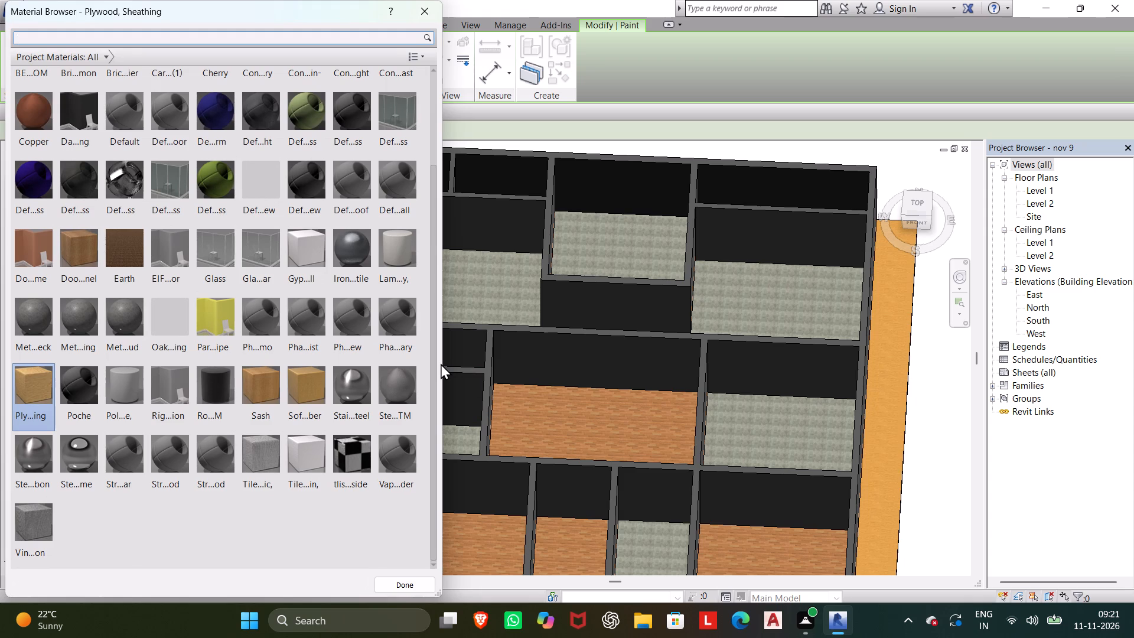
scroll(266, 193, "up", 12)
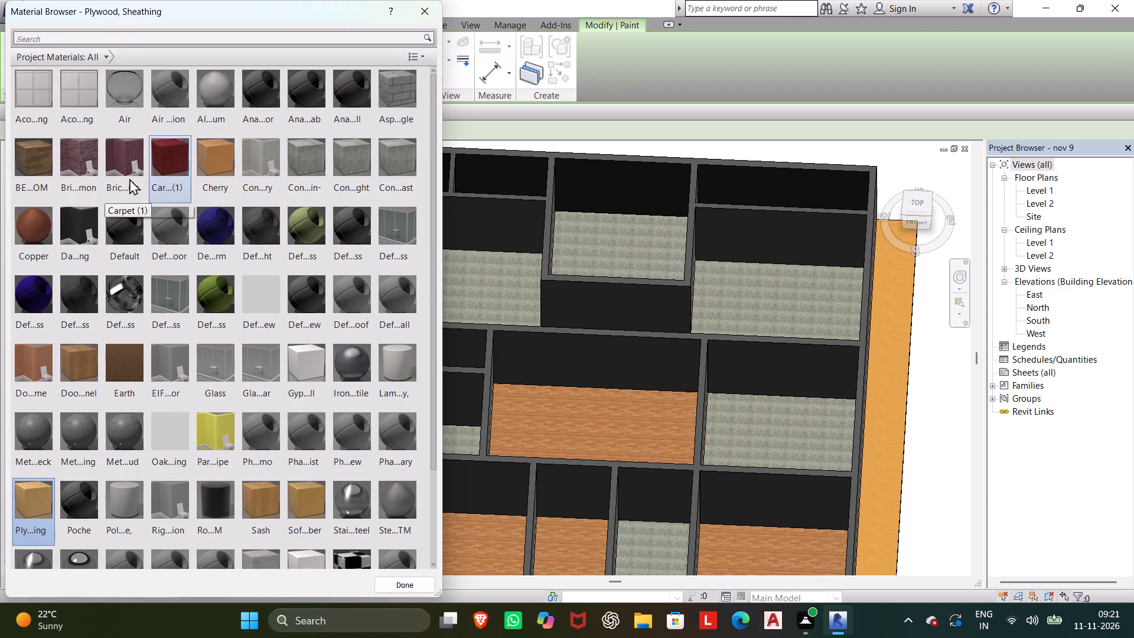
left_click(22, 161)
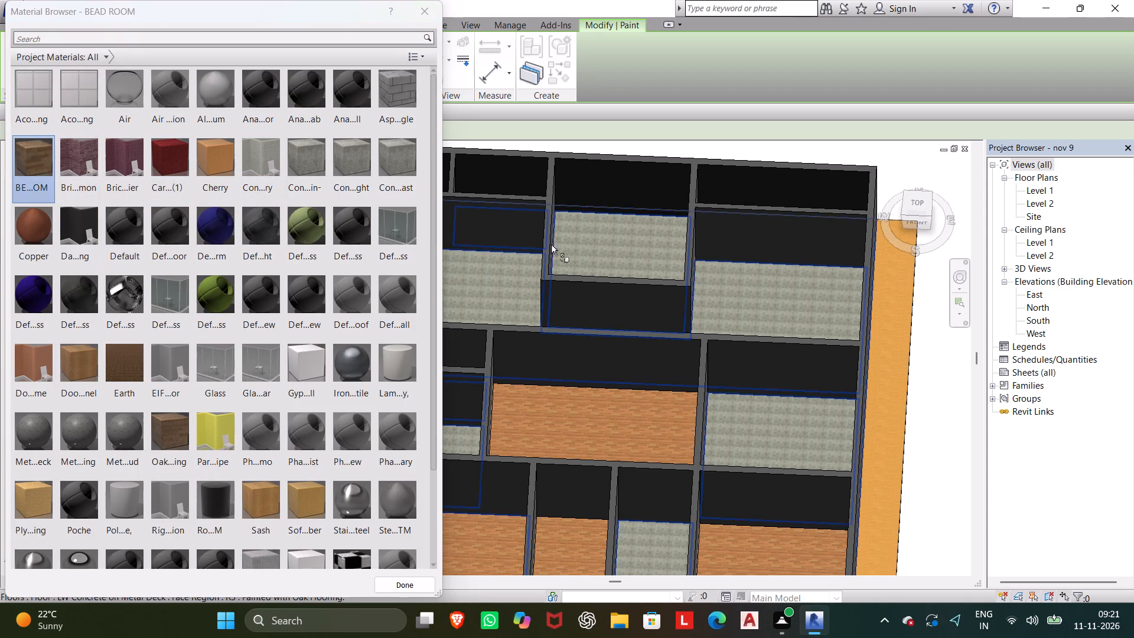
left_click(592, 245)
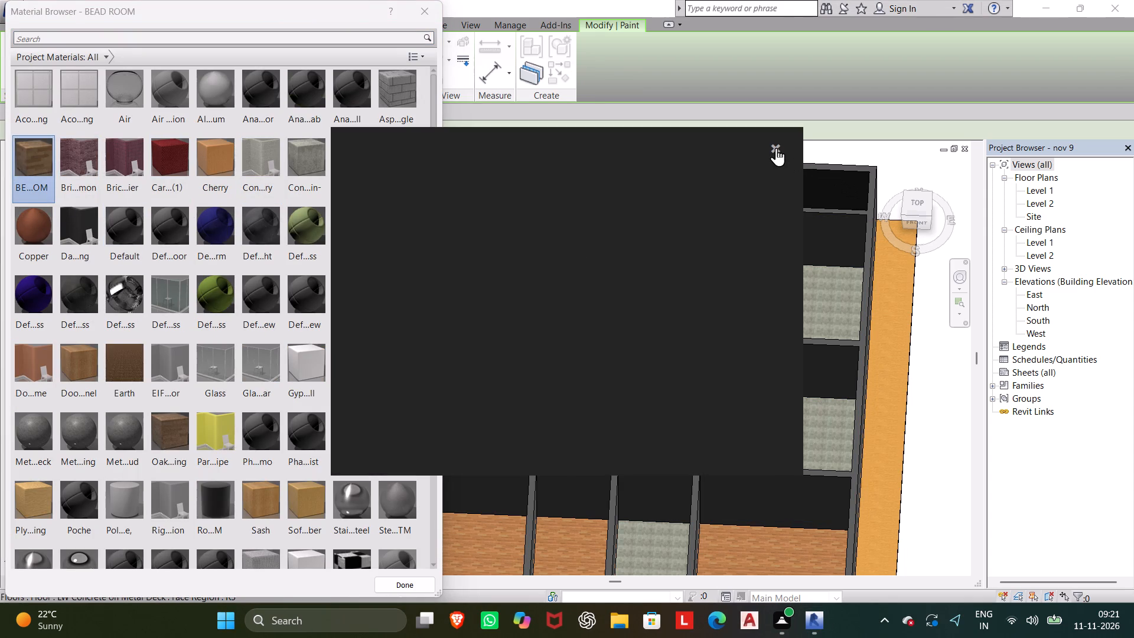
left_click(775, 148)
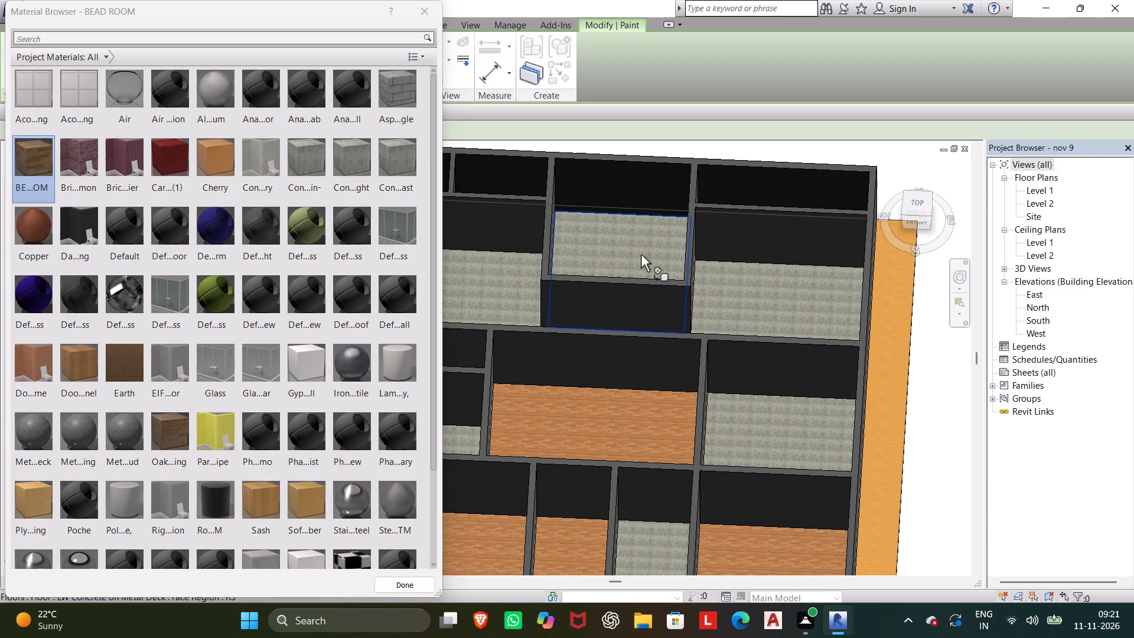
left_click(641, 243)
scroll(635, 284, "down", 2)
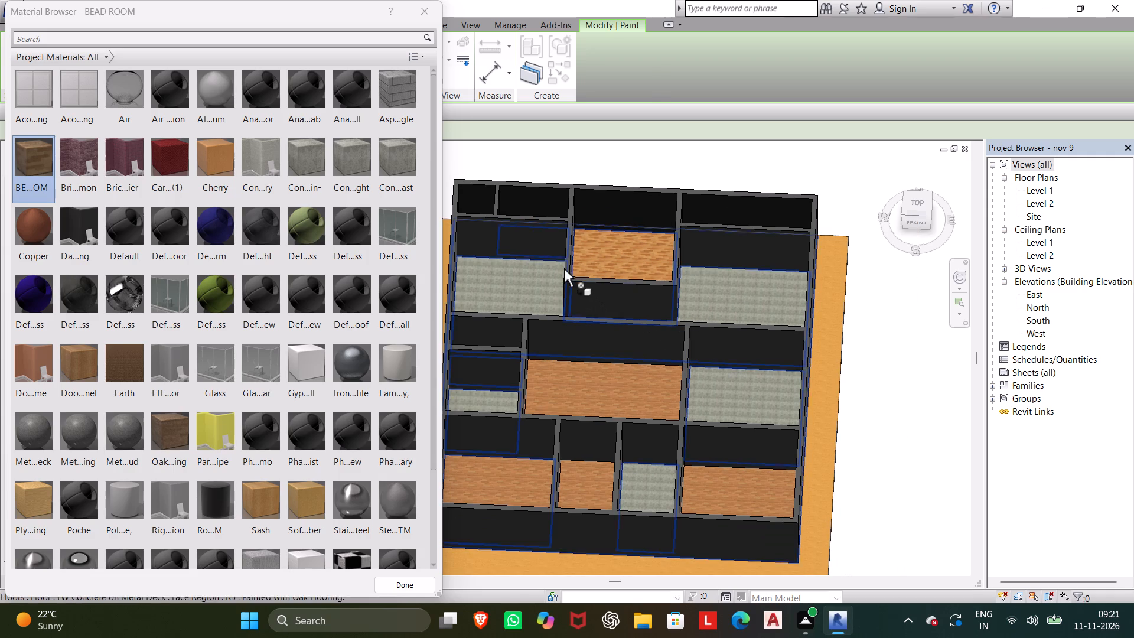
left_click(501, 270)
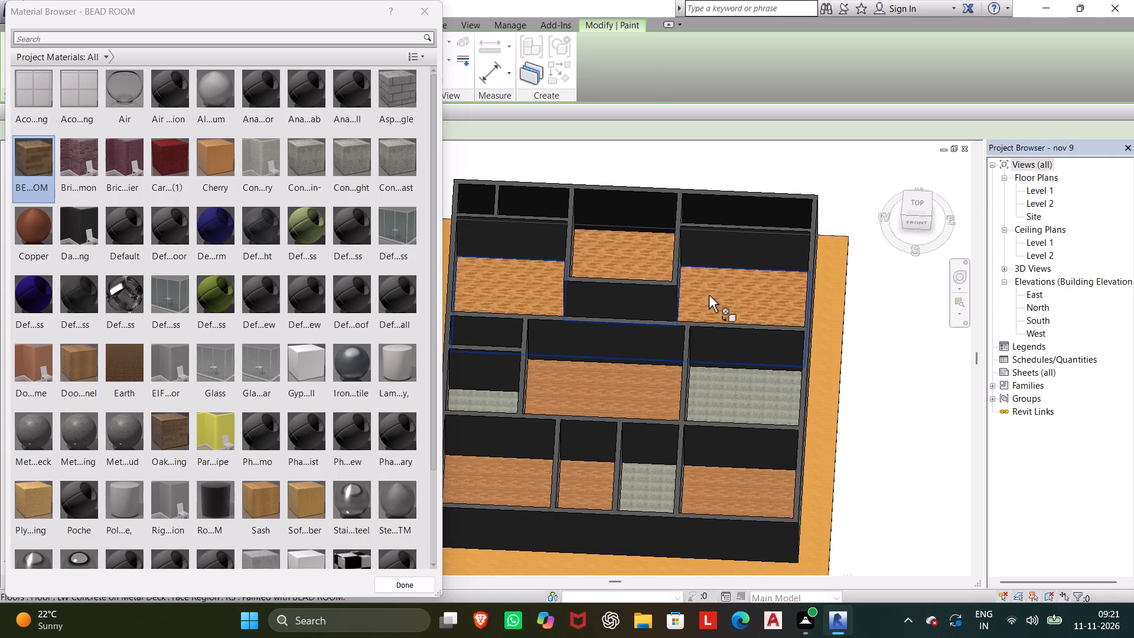
Paint the floors of the south-west, south-east and middle-east rooms with the BEAD ROOM material.
scroll(693, 337, "down", 2)
middle_click_drag(701, 343, 716, 354)
middle_click_drag(700, 375, 680, 414, "shift")
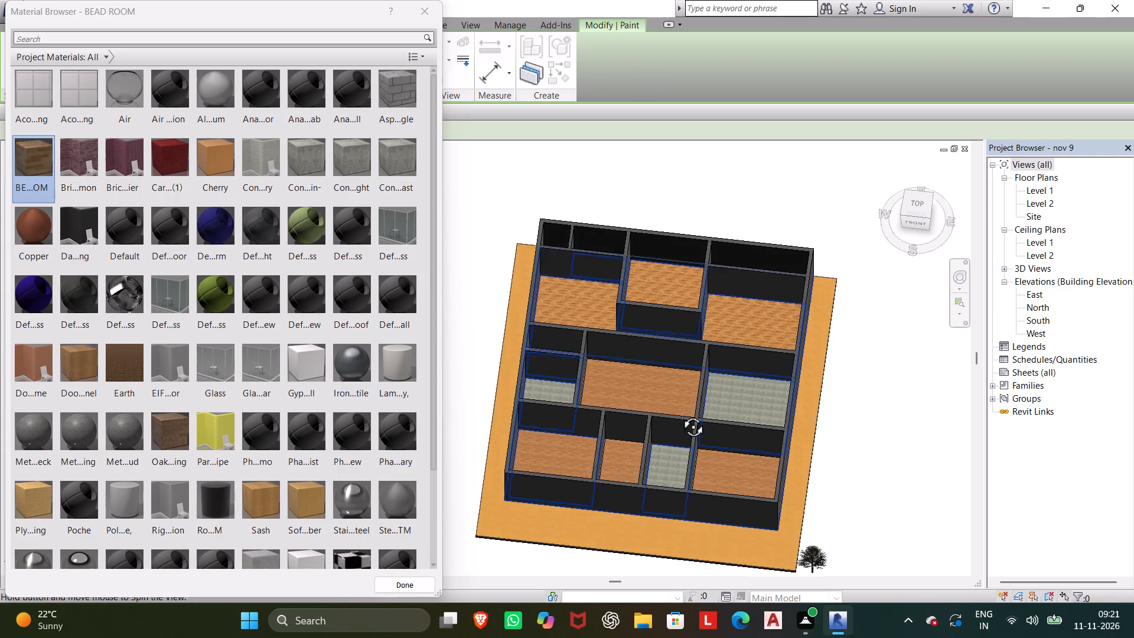
middle_click_drag(680, 414, 713, 422, "shift")
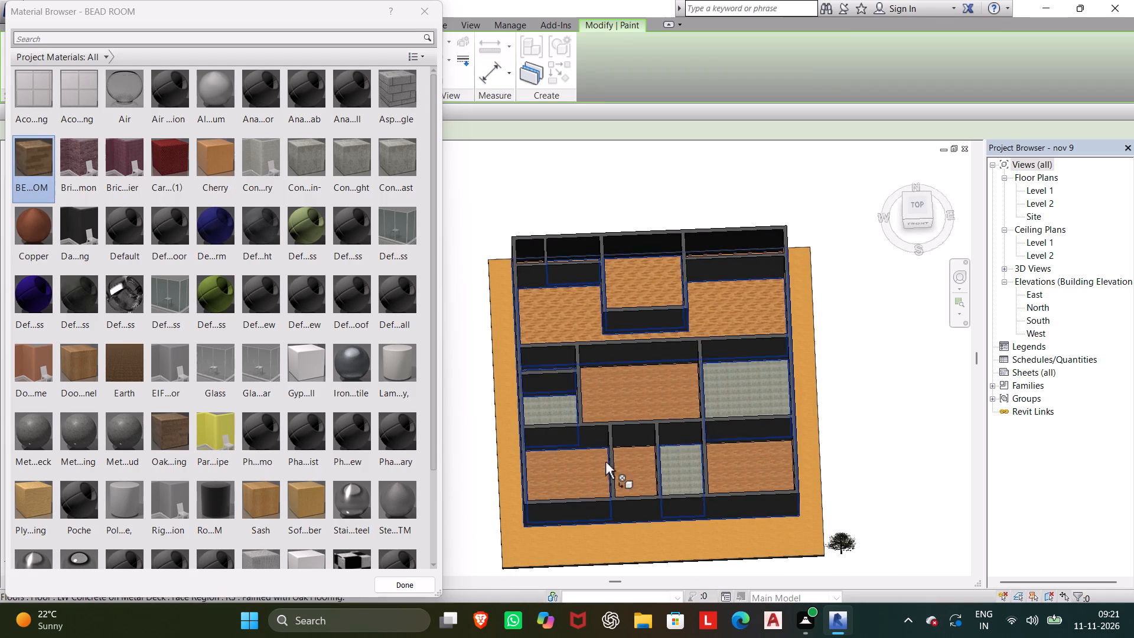
left_click(581, 467)
left_click(744, 469)
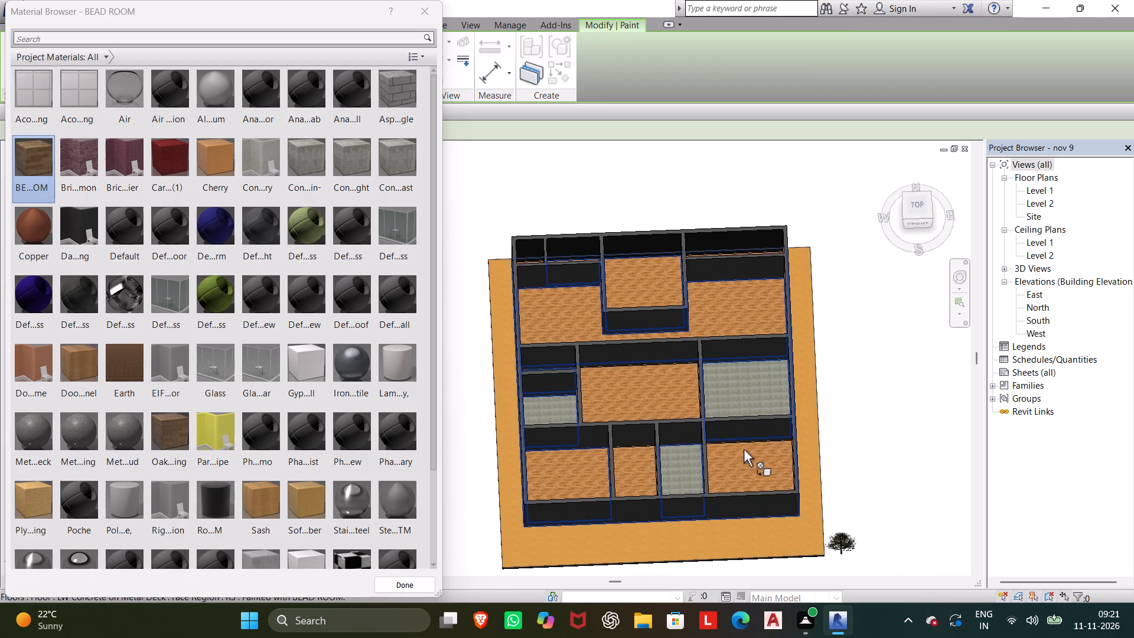
left_click(759, 390)
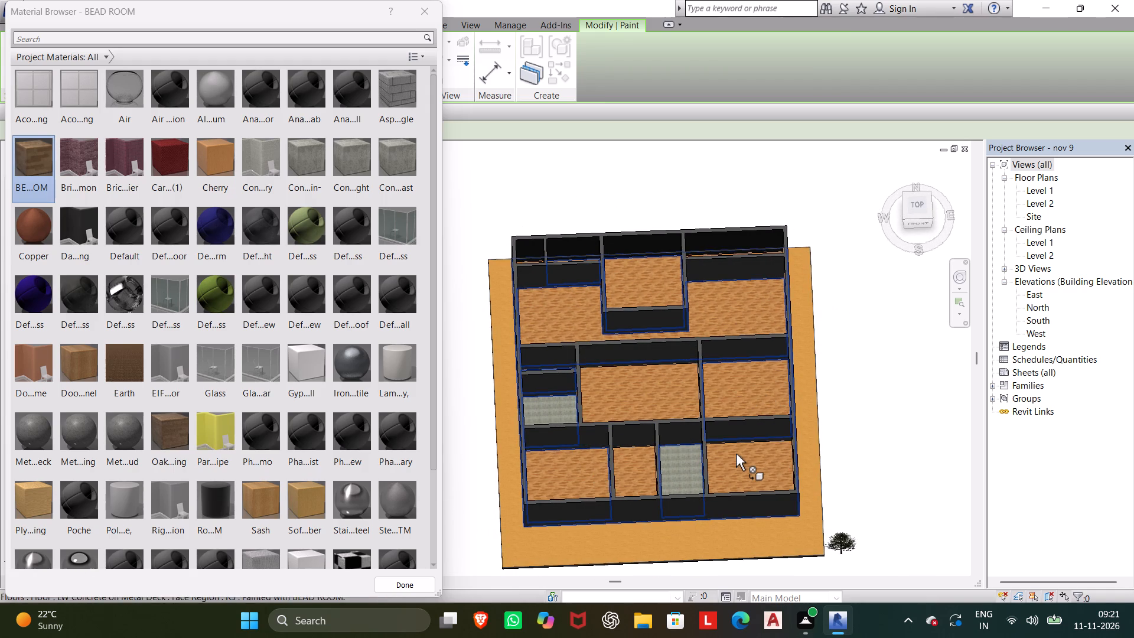
left_click(736, 454)
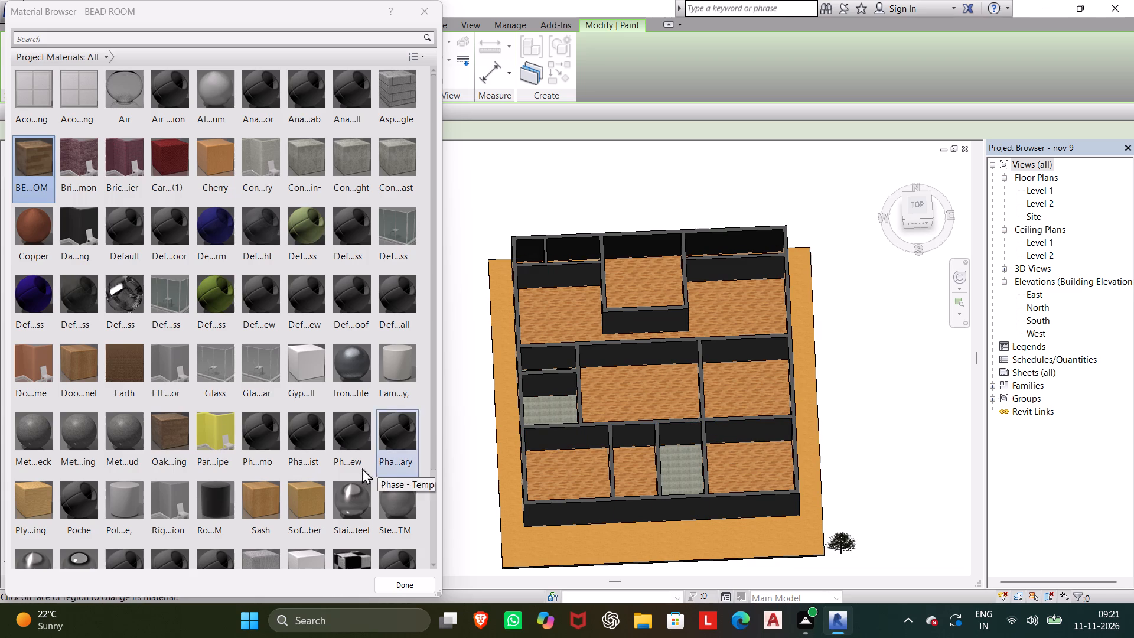
Paint the floors of the small north-west corner room and the narrow north-east room with Oak Flooring.
left_click(191, 422)
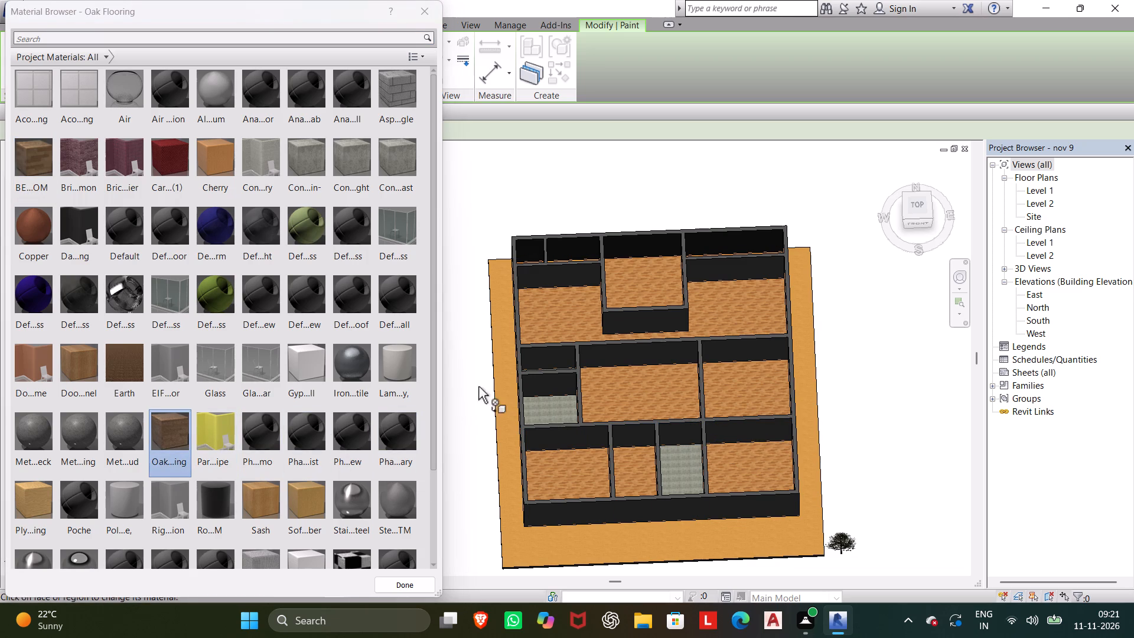
middle_click_drag(541, 292, 532, 520)
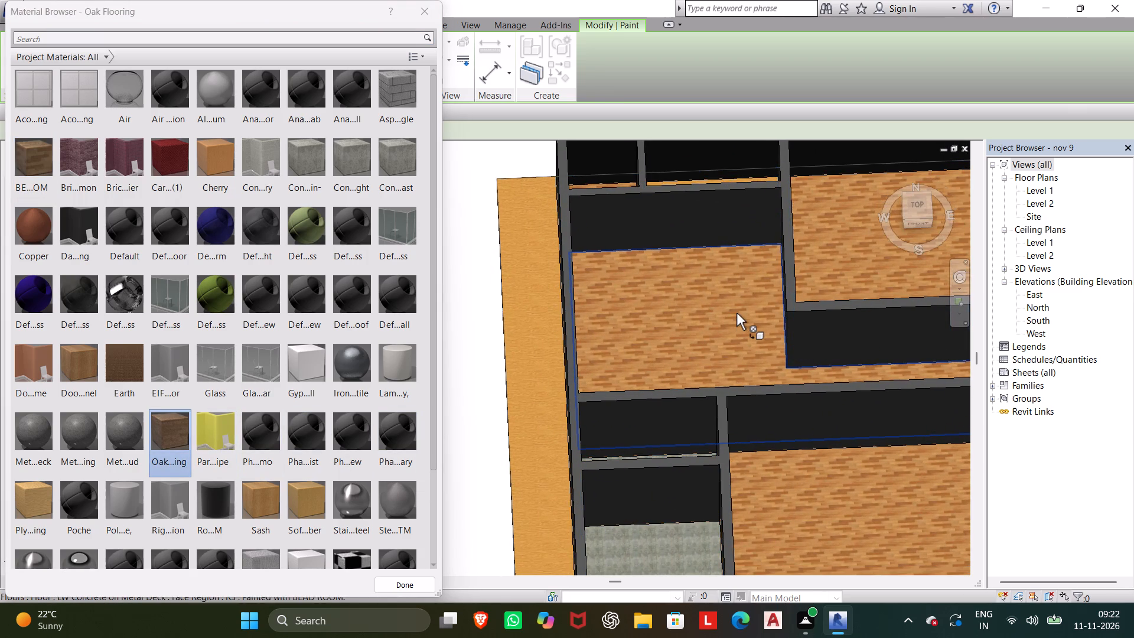
scroll(737, 313, "down", 1, "shift")
middle_click_drag(737, 324, 730, 427, "shift")
left_click(633, 159)
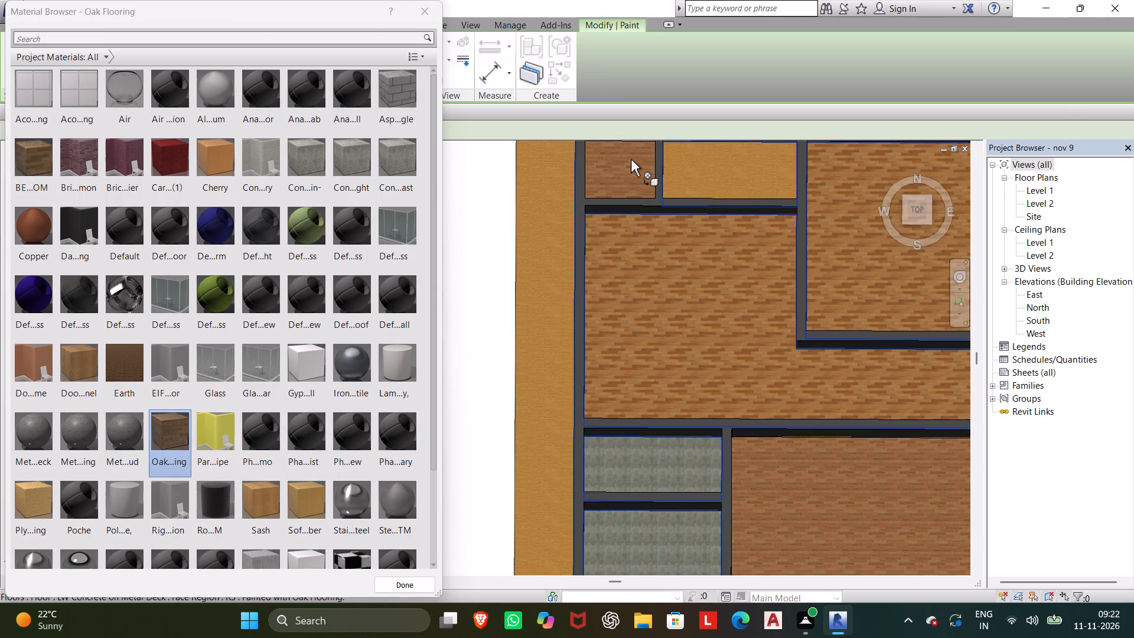
scroll(649, 191, "down", 2)
middle_click_drag(649, 195, 409, 324)
left_click(826, 301)
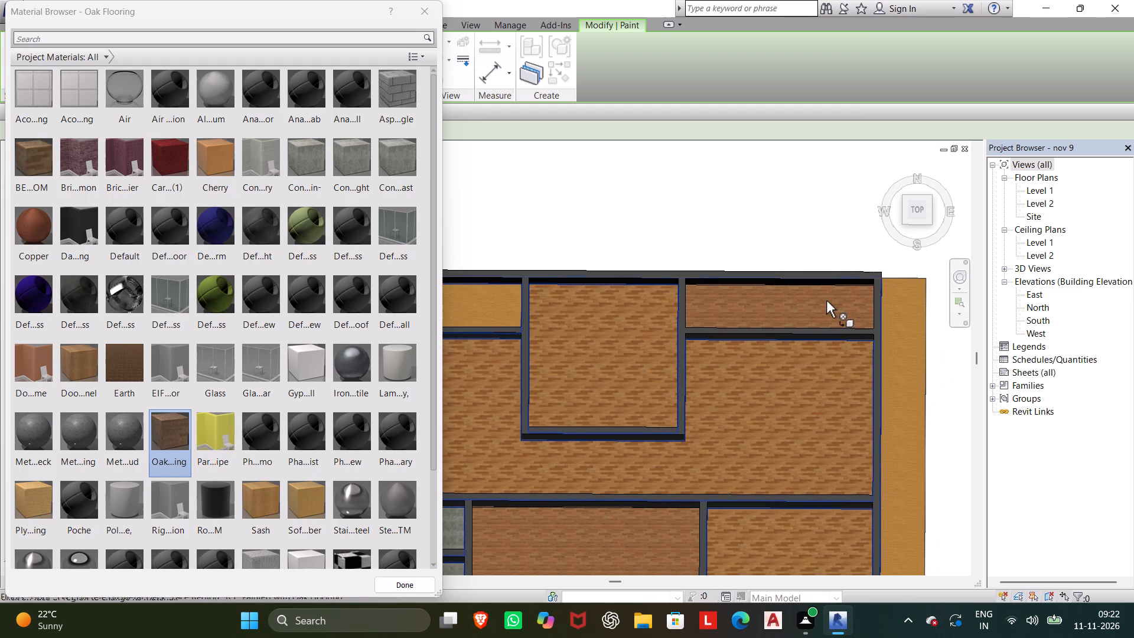
Apply Oak Flooring paint to the narrow southern room beside the south-east room, and to the south-east, middle-east and central room floors.
scroll(796, 348, "down", 3)
middle_click_drag(797, 346, 839, 265)
middle_click_drag(612, 401, 650, 305)
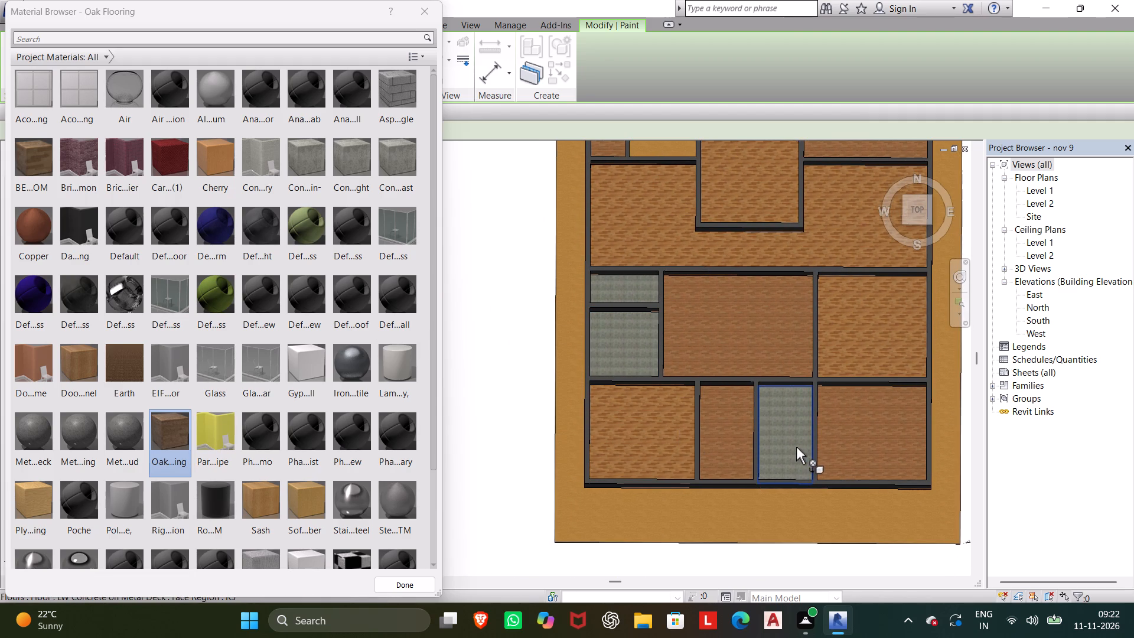
left_click(791, 444)
left_click(834, 424)
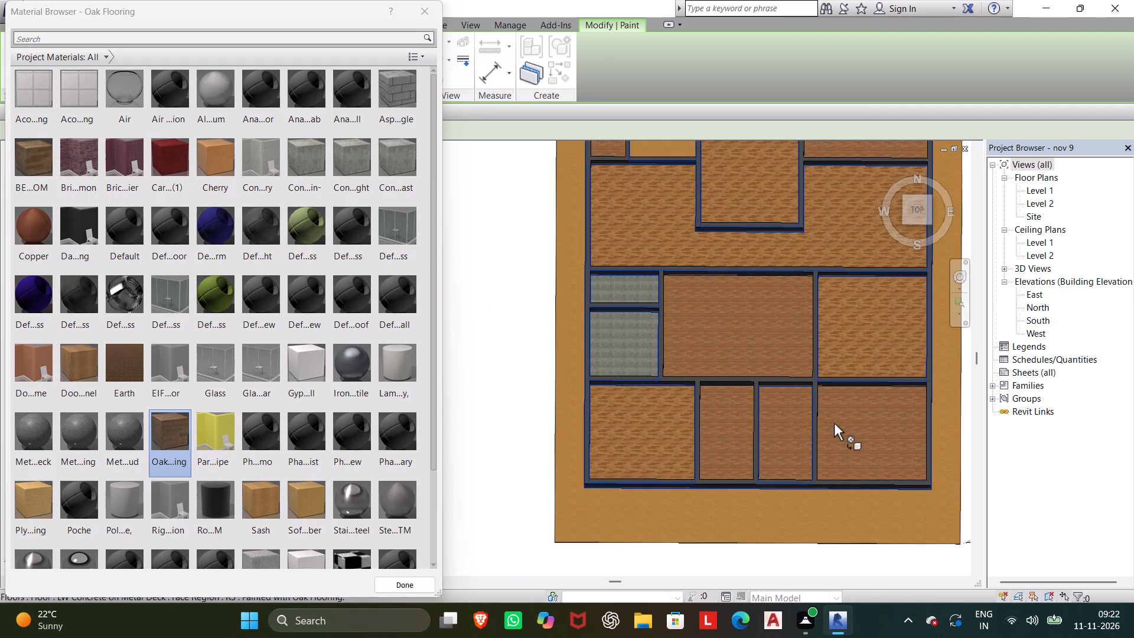
left_click(800, 434)
left_click(867, 336)
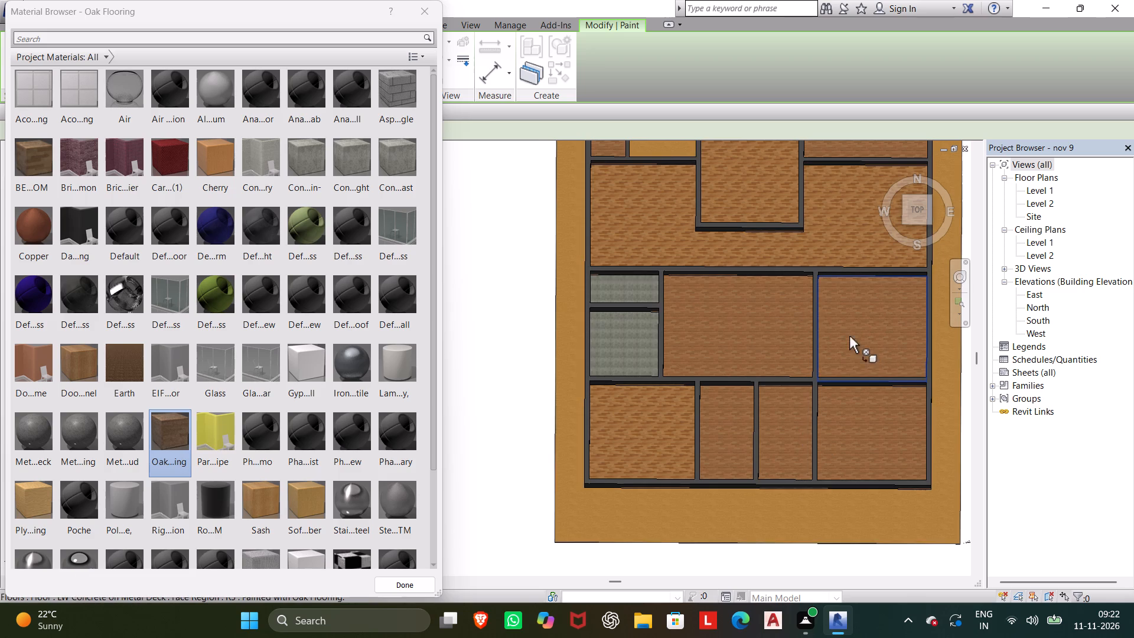
left_click(793, 341)
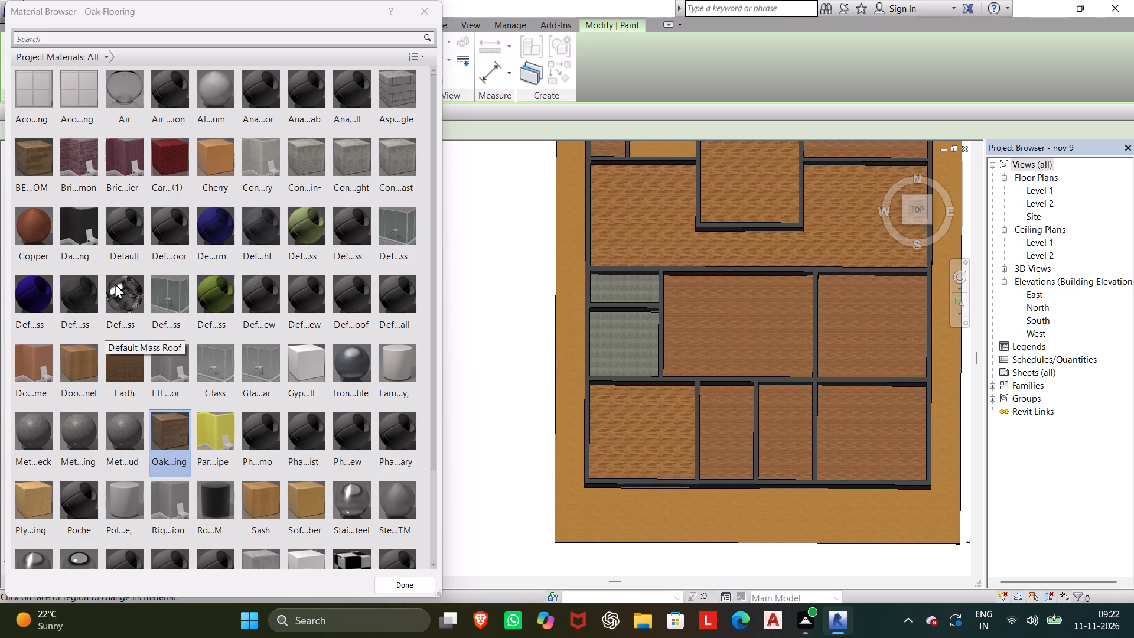
Repaint the middle-east, south-east, central and adjoining narrow southern room floors with the BEAD ROOM material.
left_click(32, 162)
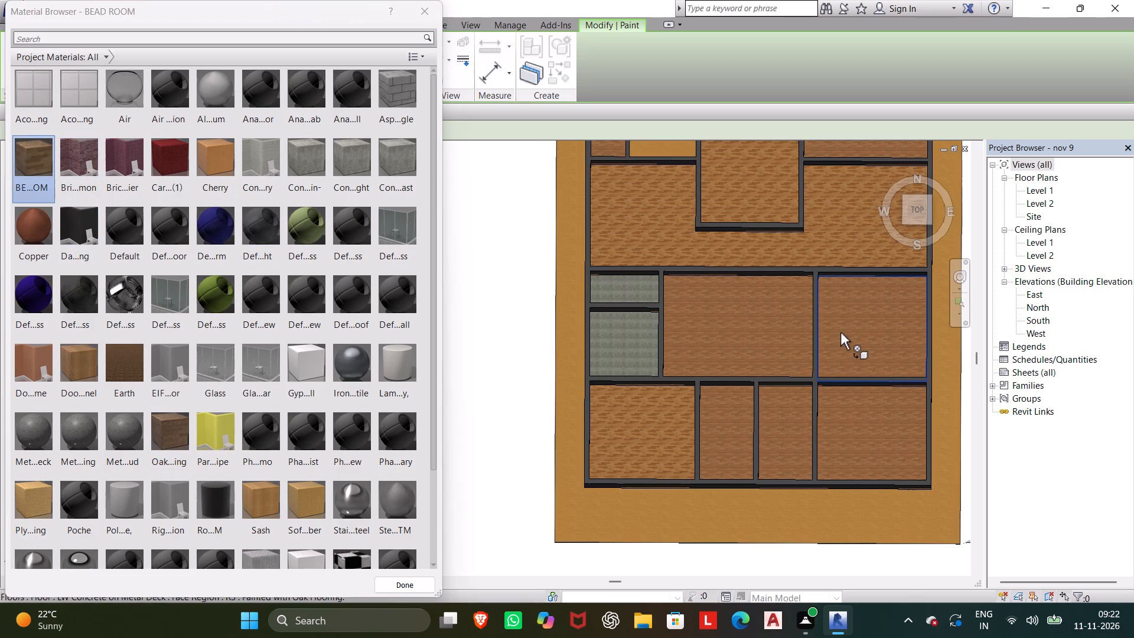
left_click(840, 333)
left_click(892, 432)
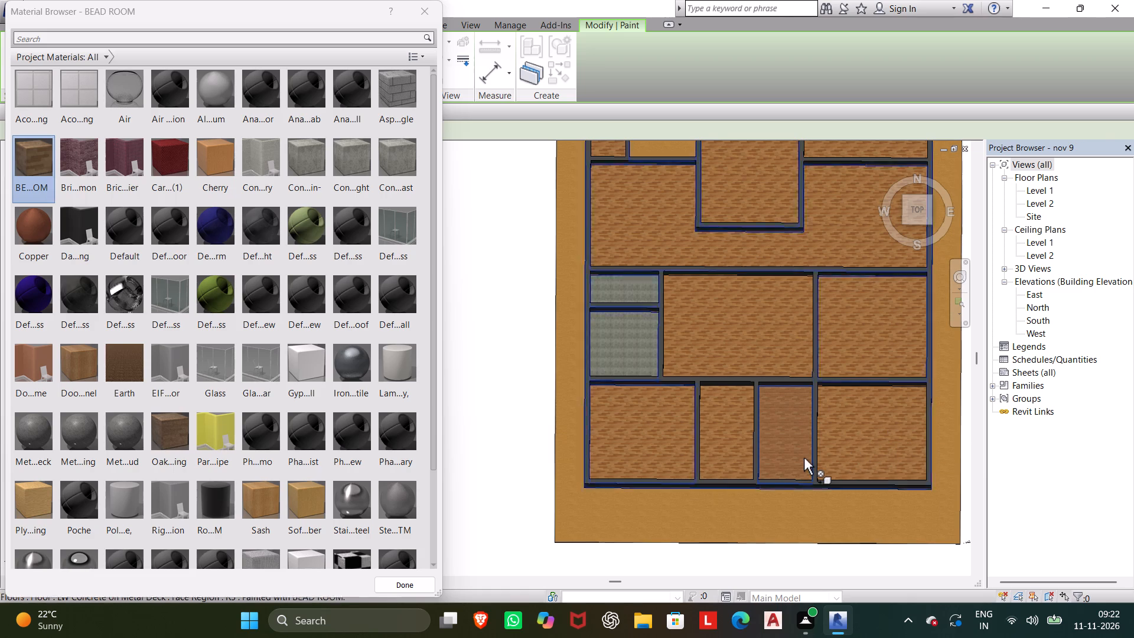
left_click(428, 18)
Open the Level 1 floor plan with the whole house in view.
double_click(1043, 187)
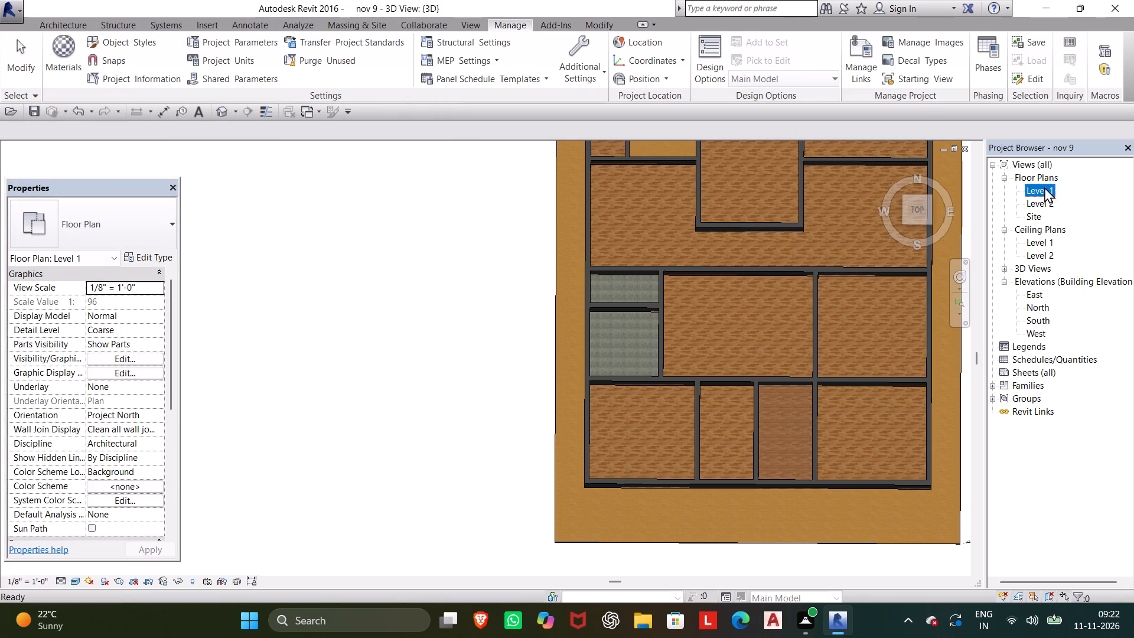
scroll(565, 250, "up", 5)
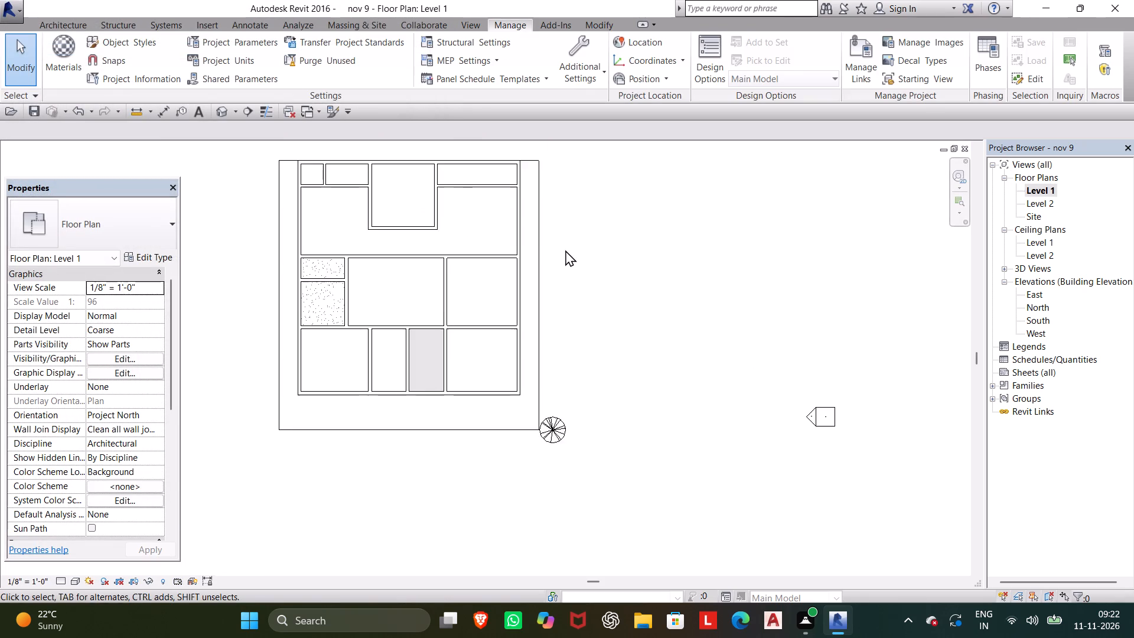
scroll(478, 234, "down", 1)
middle_click_drag(480, 236, 572, 373)
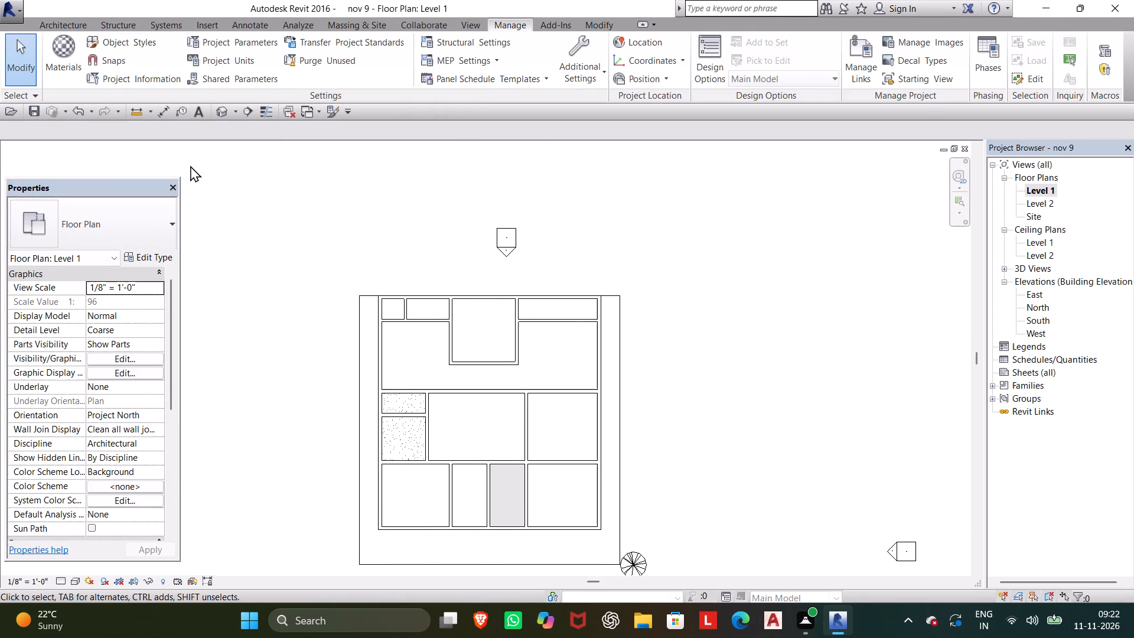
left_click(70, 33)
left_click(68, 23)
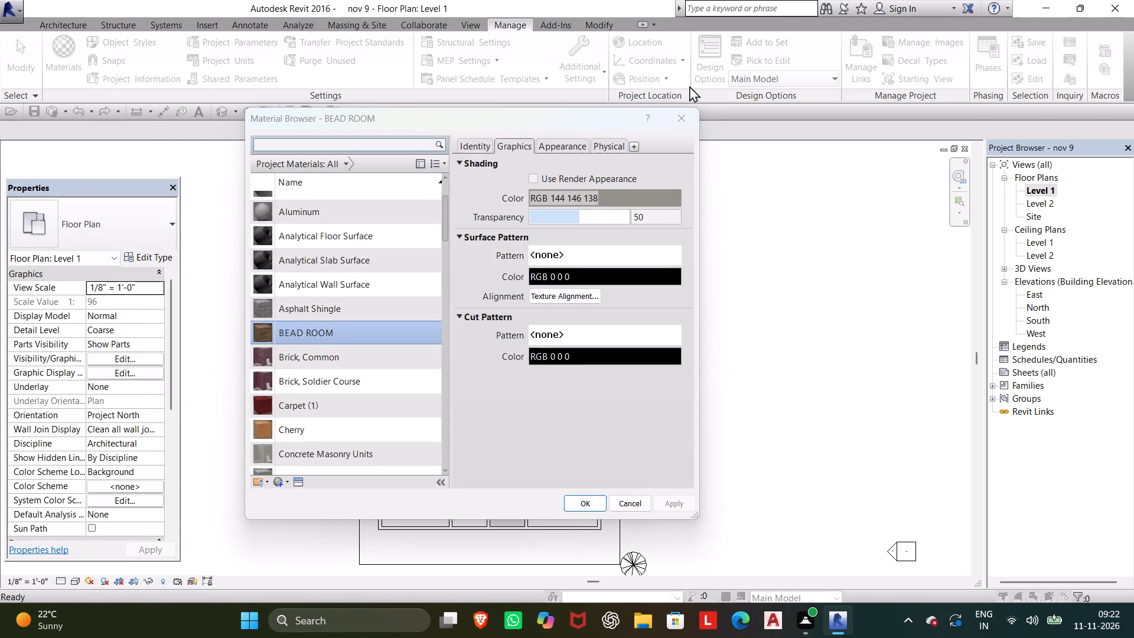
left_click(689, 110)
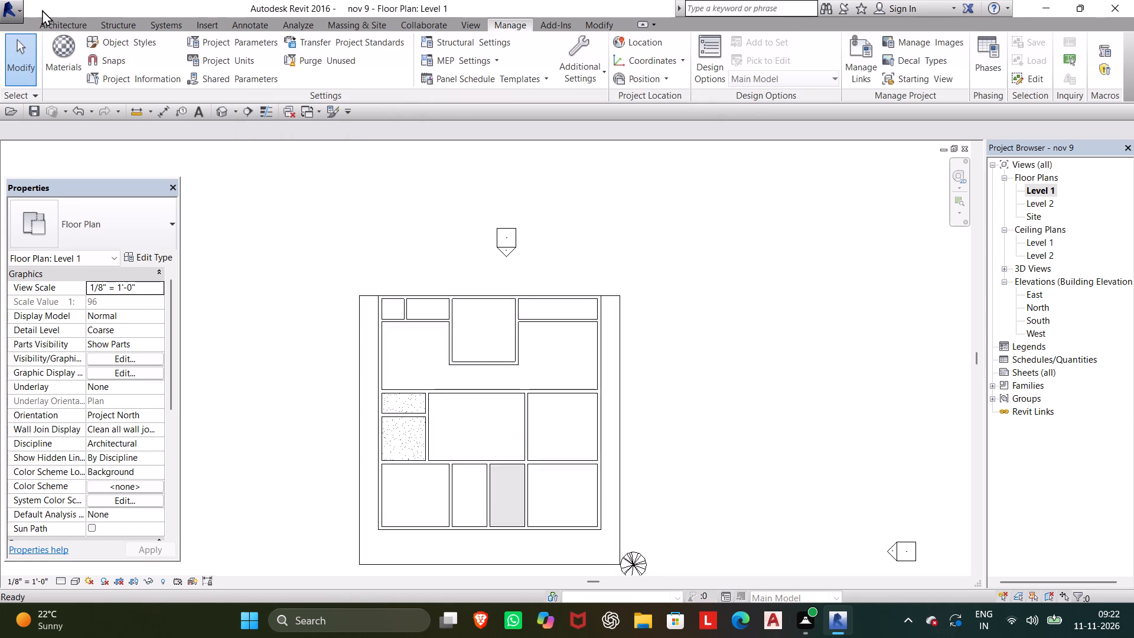
Start placing a door and browse for a loadable family in the US Imperial library's Residential doors folder.
left_click(45, 25)
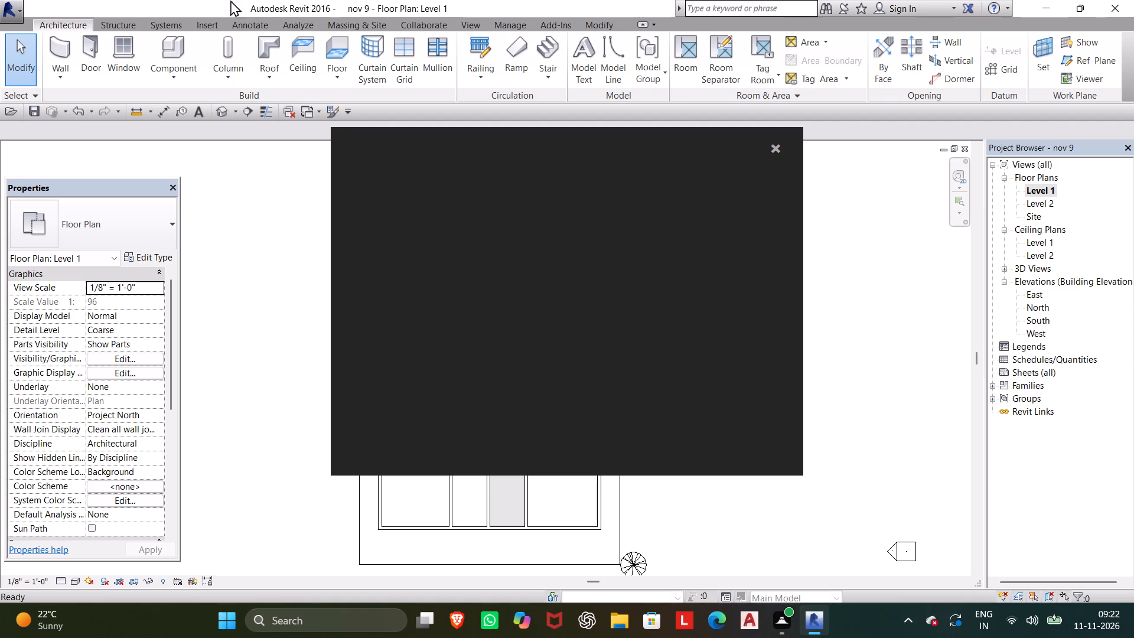
left_click(773, 145)
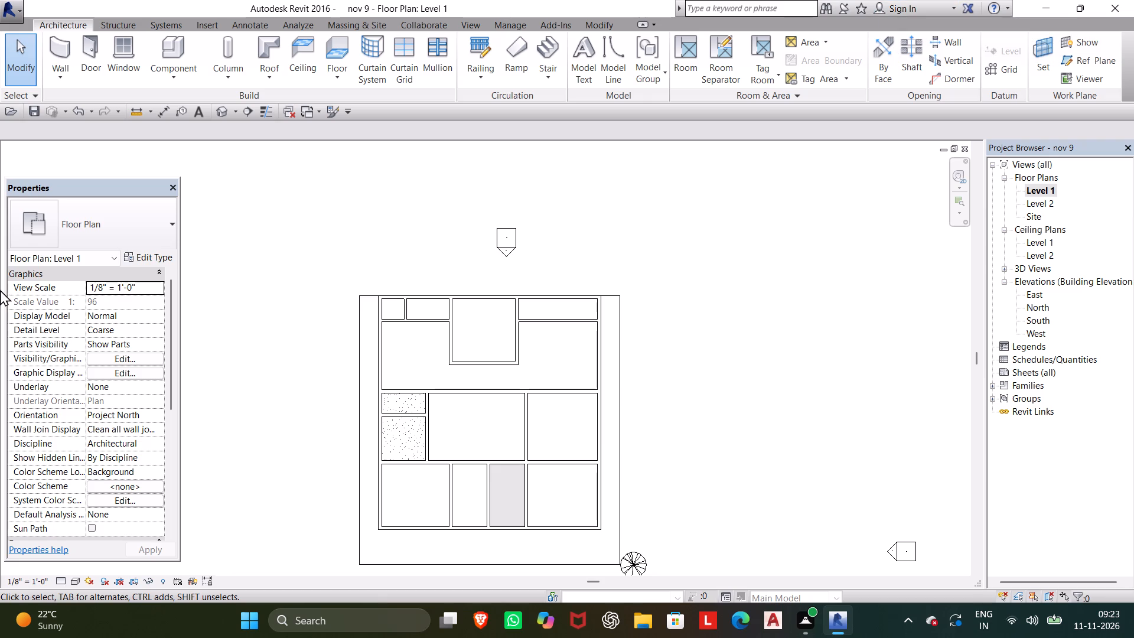
right_click_drag(913, 19, 732, 106)
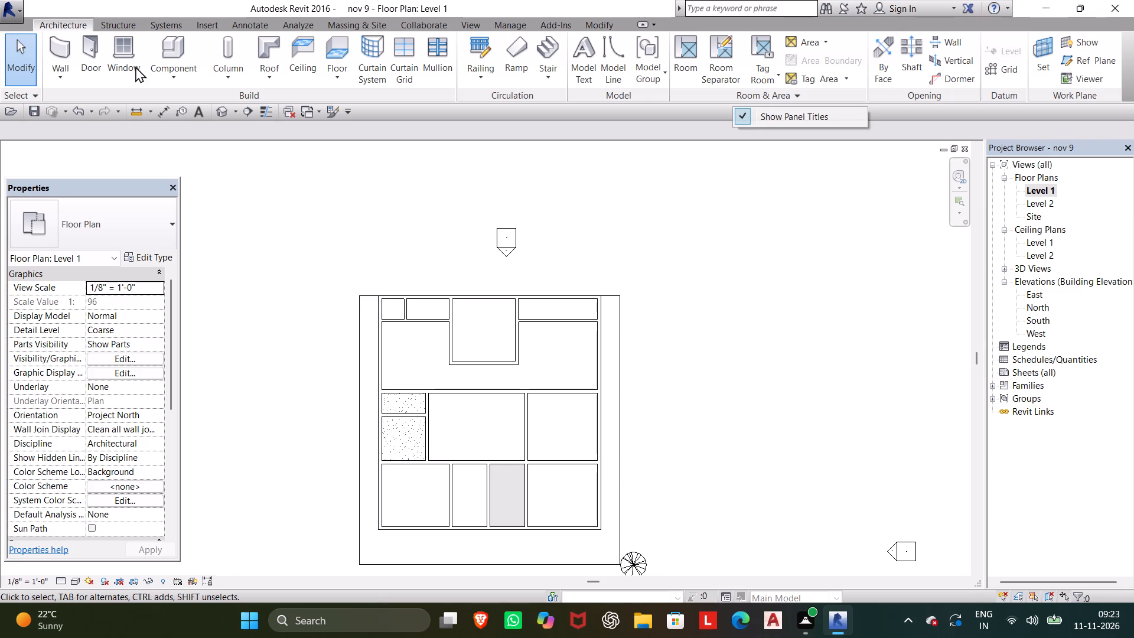
left_click(98, 38)
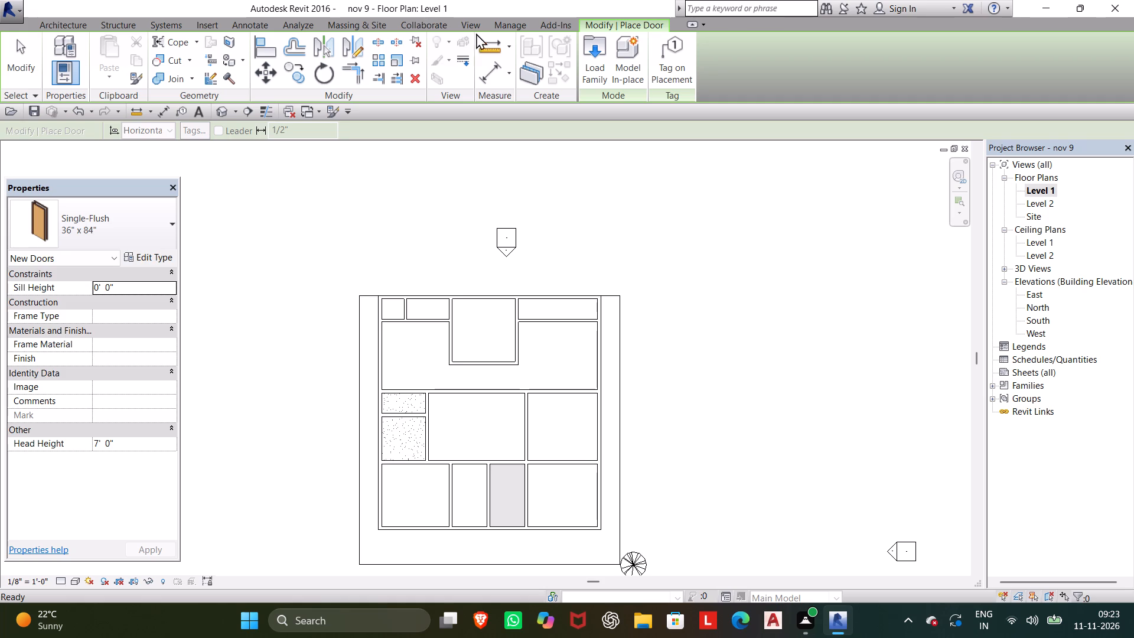
left_click(595, 54)
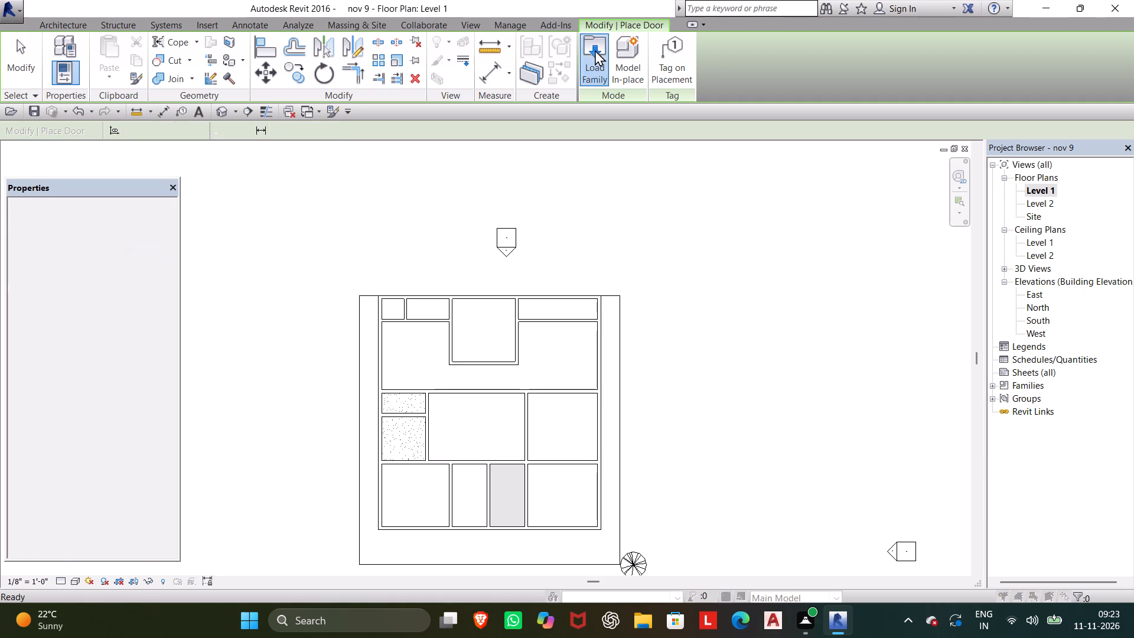
scroll(458, 168, "up", 2)
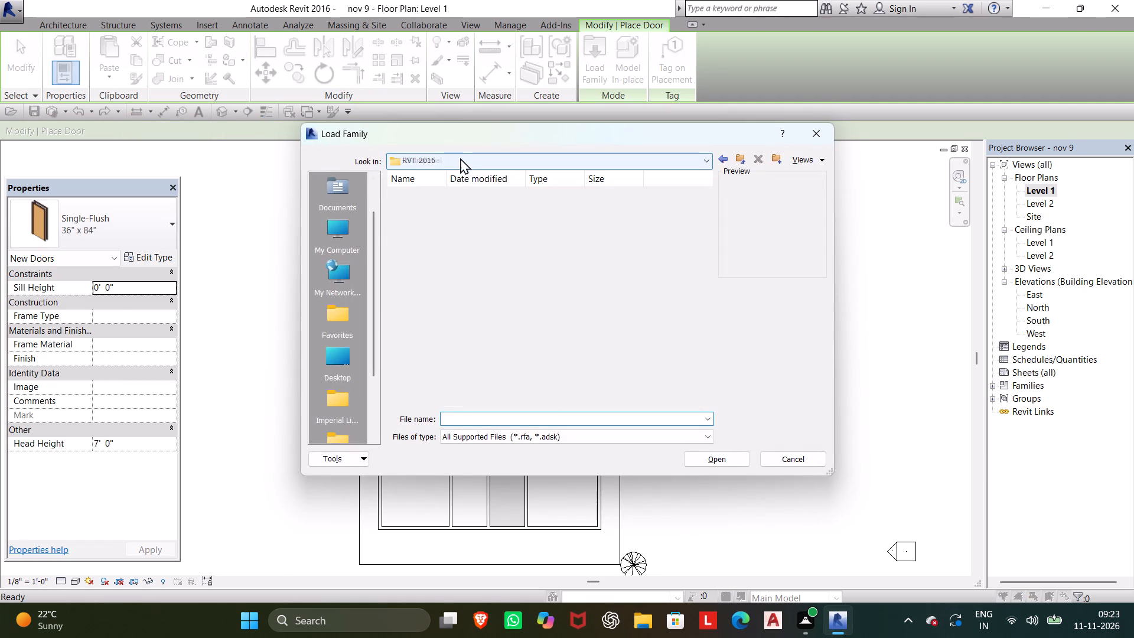
scroll(461, 165, "down", 6)
scroll(513, 238, "down", 5)
scroll(518, 234, "up", 4)
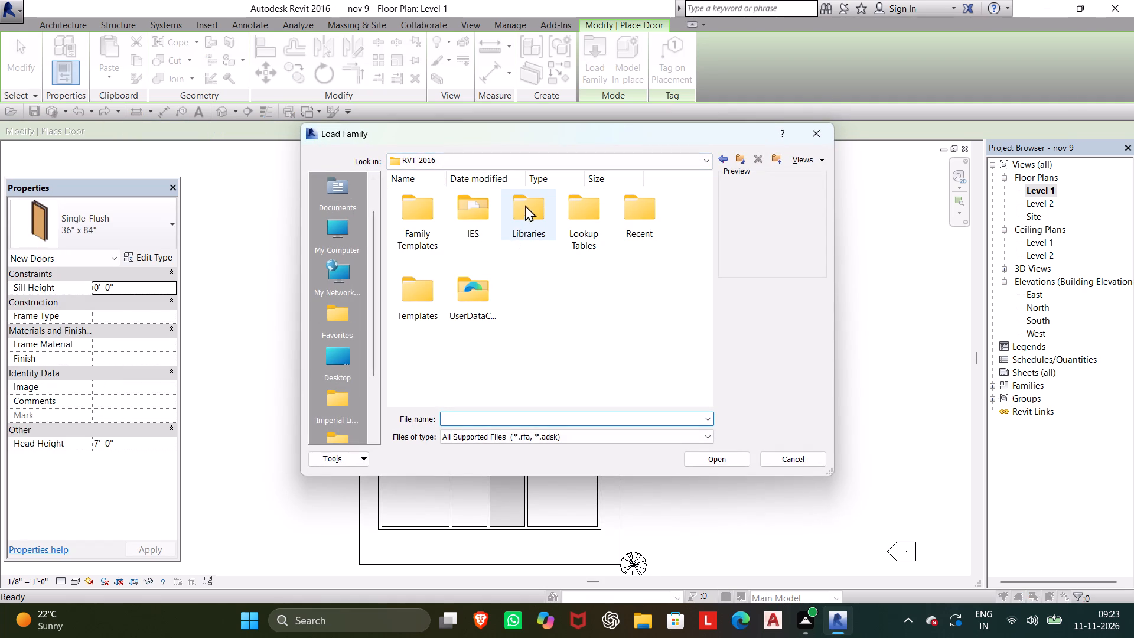
scroll(525, 203, "up", 4)
scroll(461, 215, "up", 4)
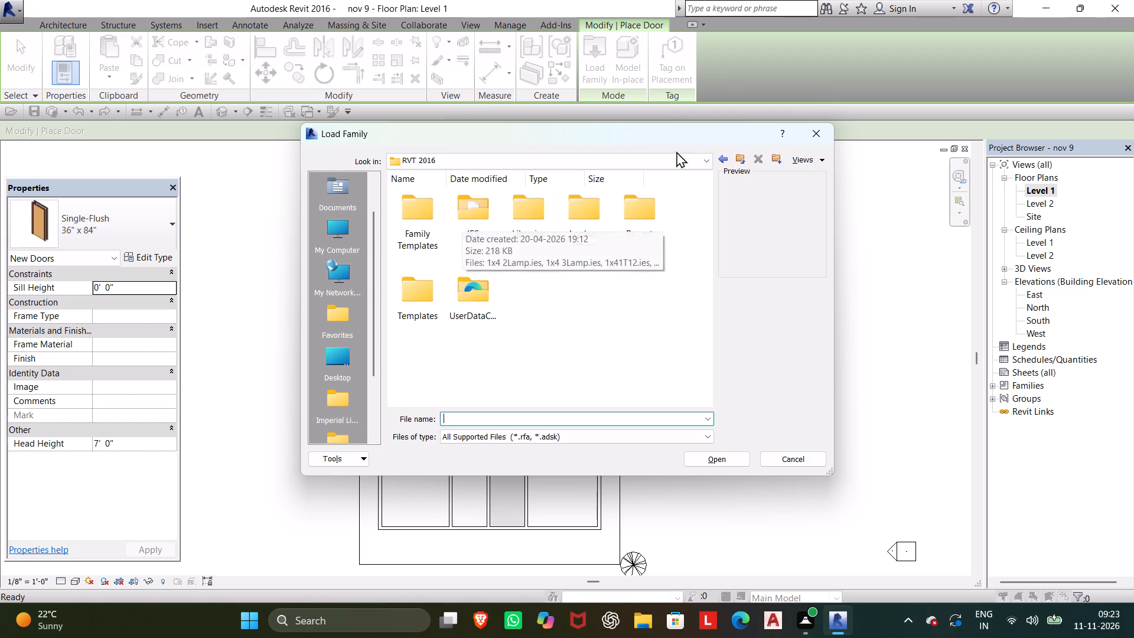
left_click(728, 160)
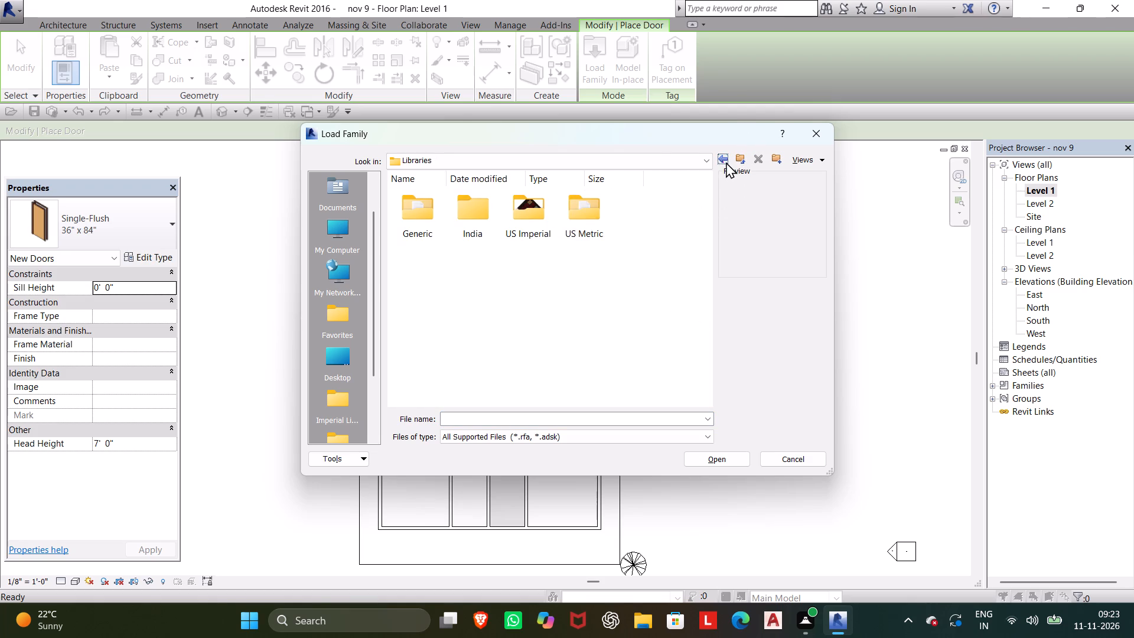
left_click(726, 162)
left_click(643, 303)
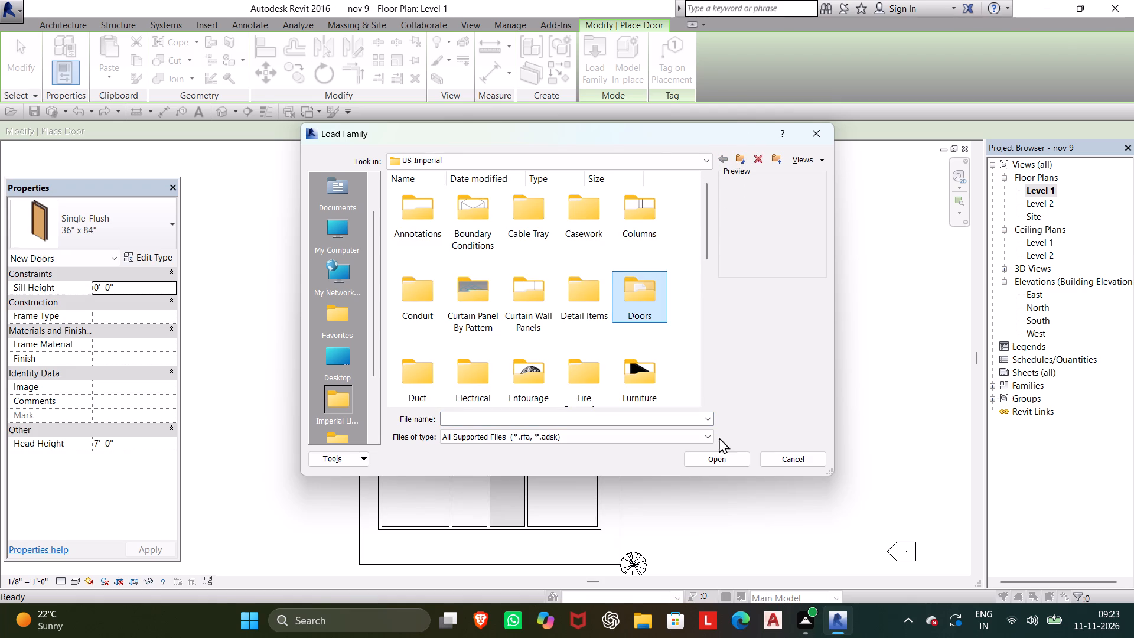
left_click(726, 454)
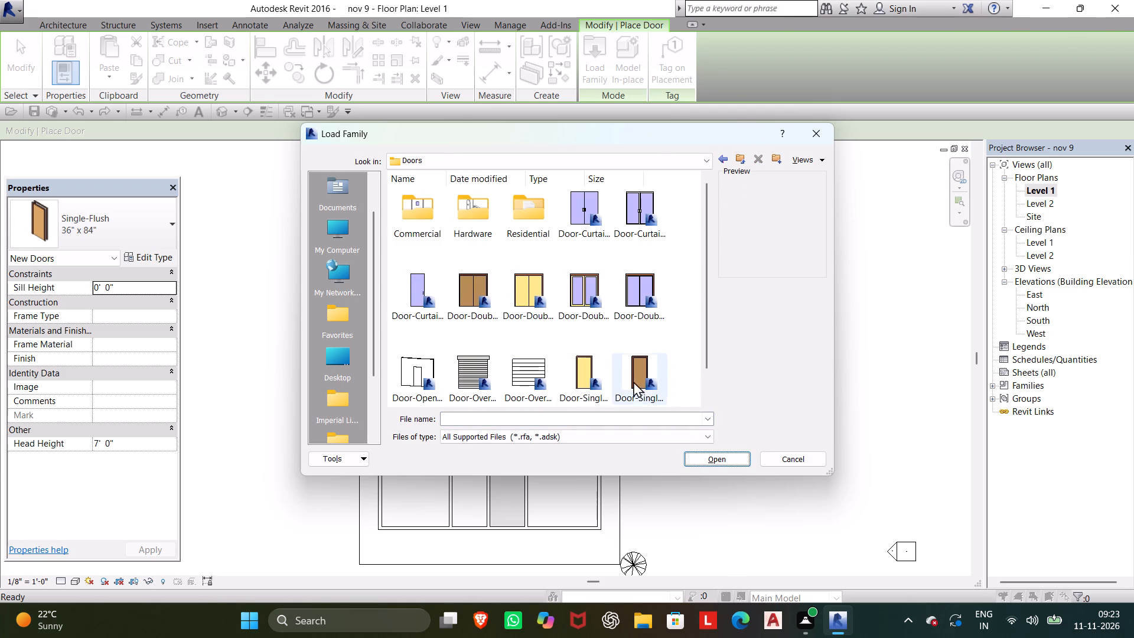
left_click(519, 218)
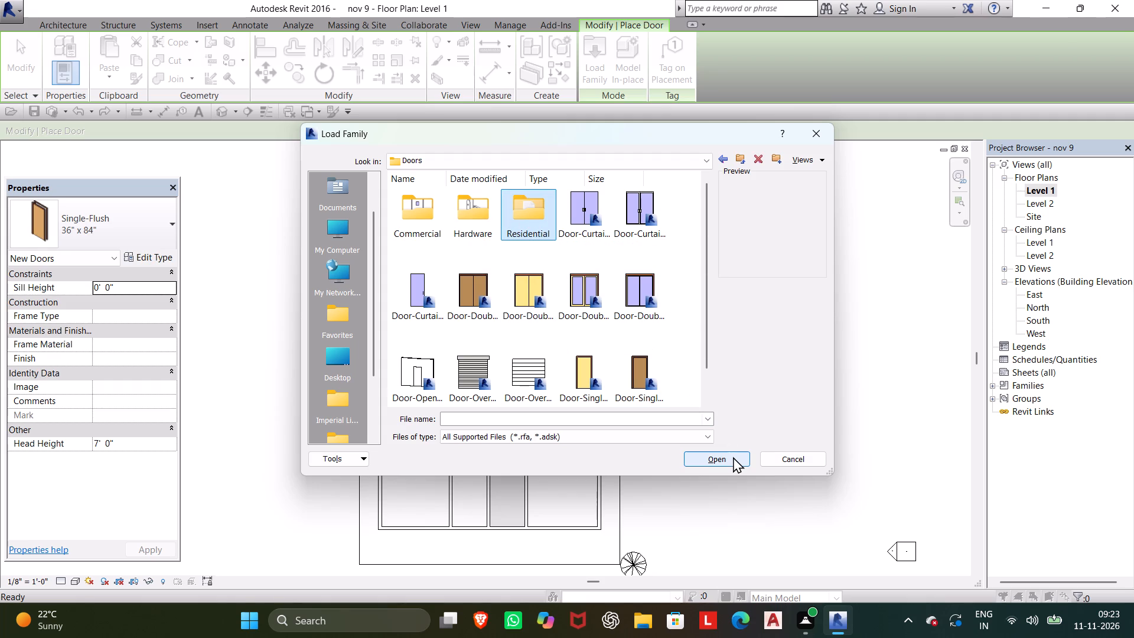
left_click(733, 457)
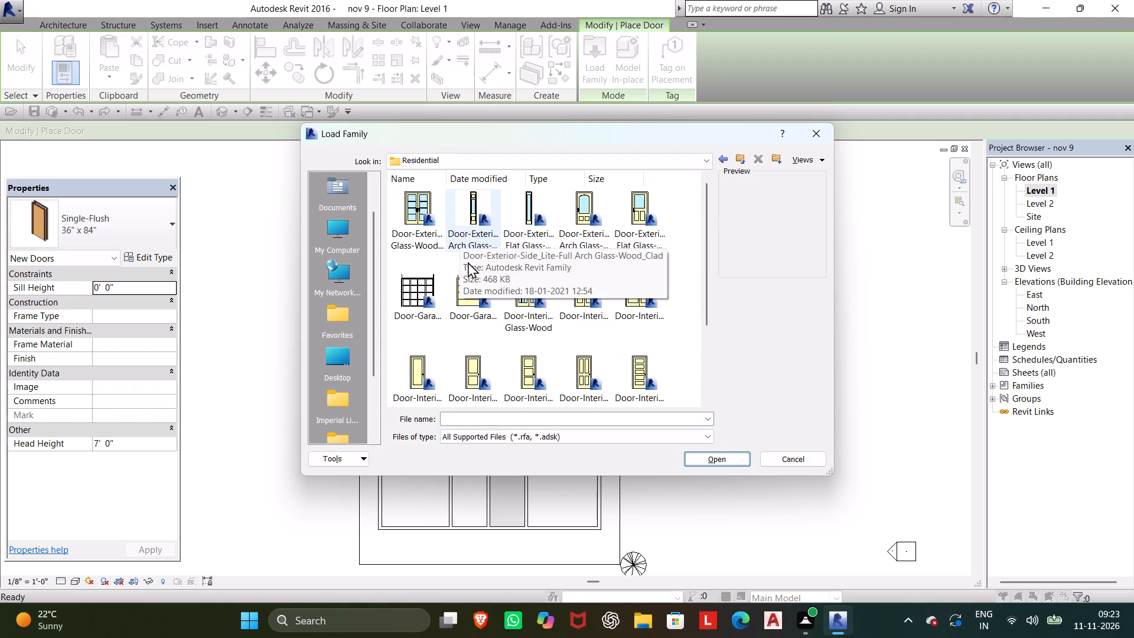
Load the Door-Exterior-Double-Full Glass-Wood_Clad family in the 60" x 84" type.
scroll(469, 293, "down", 2)
scroll(475, 271, "up", 2)
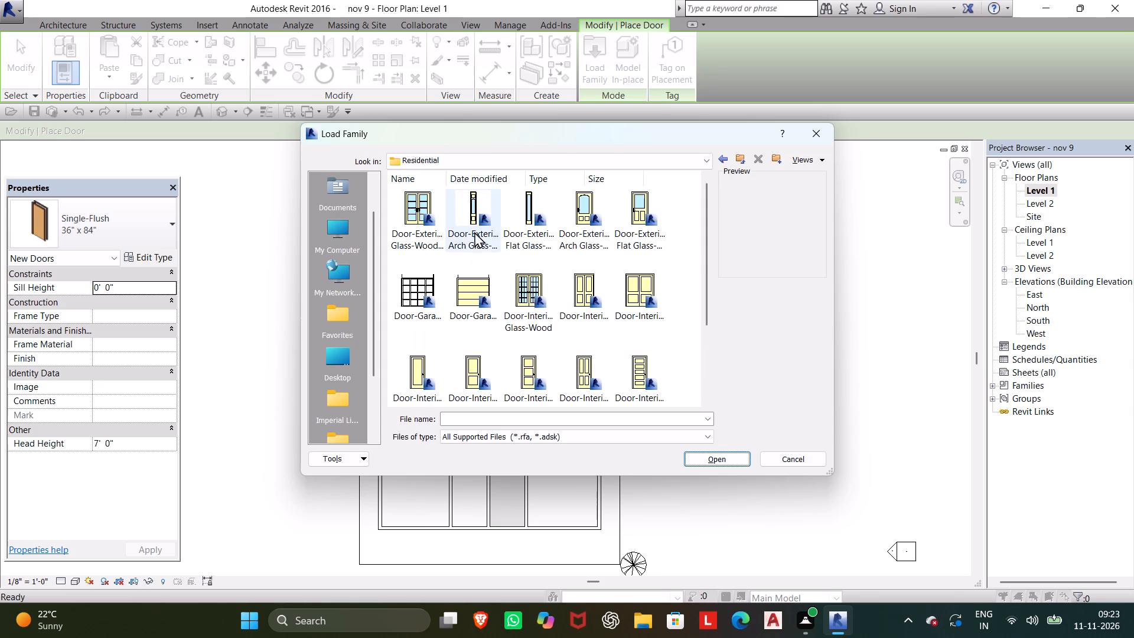
left_click(529, 294)
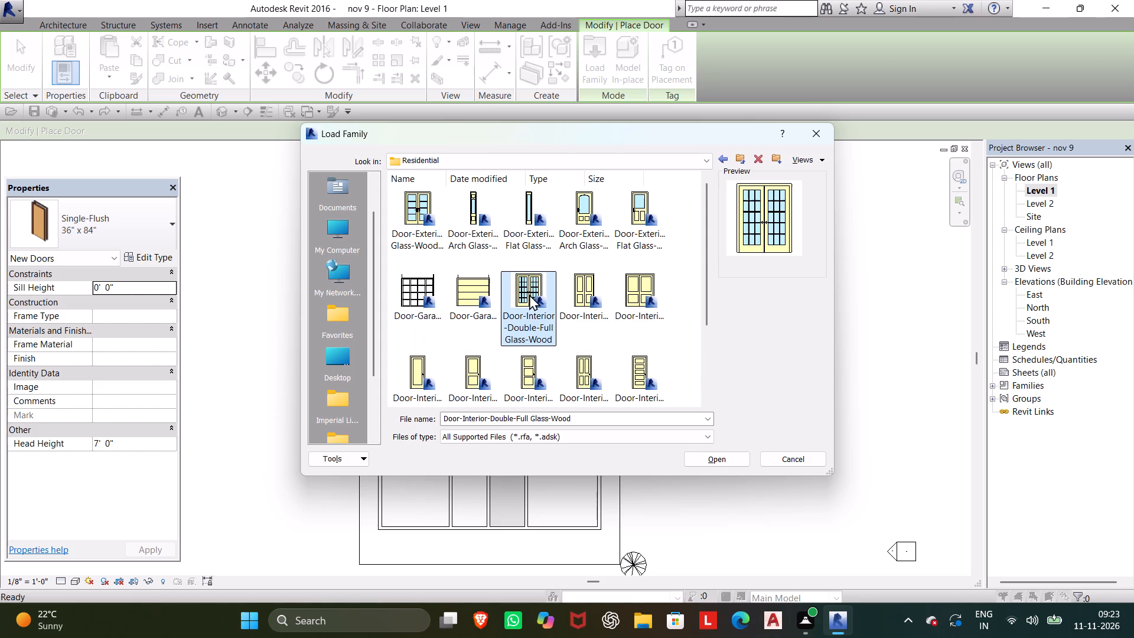
left_click(413, 209)
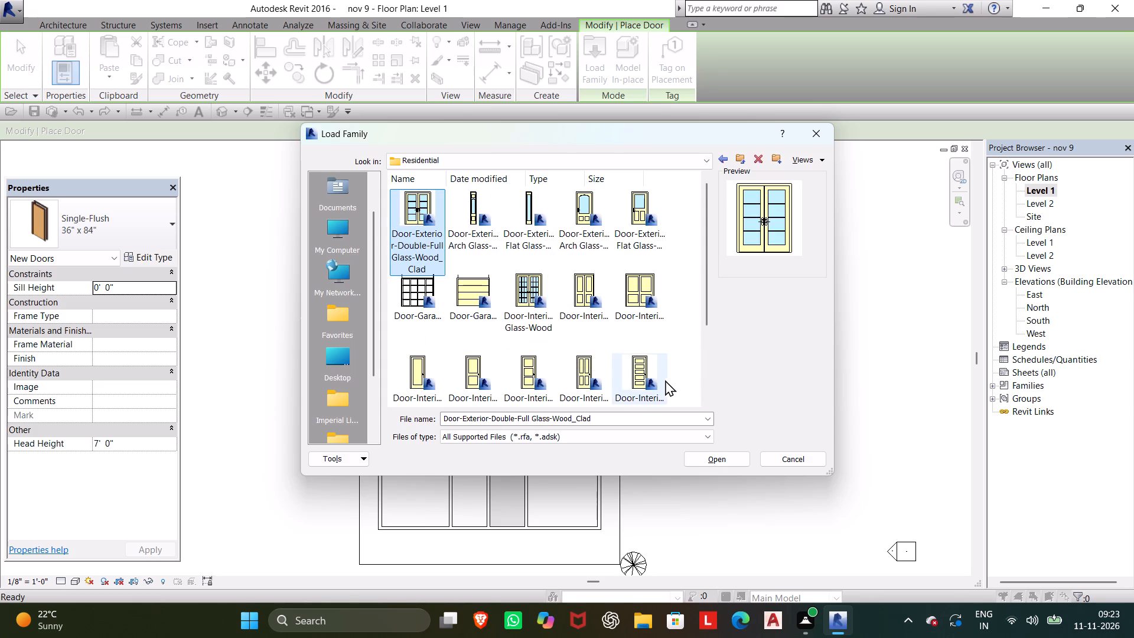
left_click(706, 461)
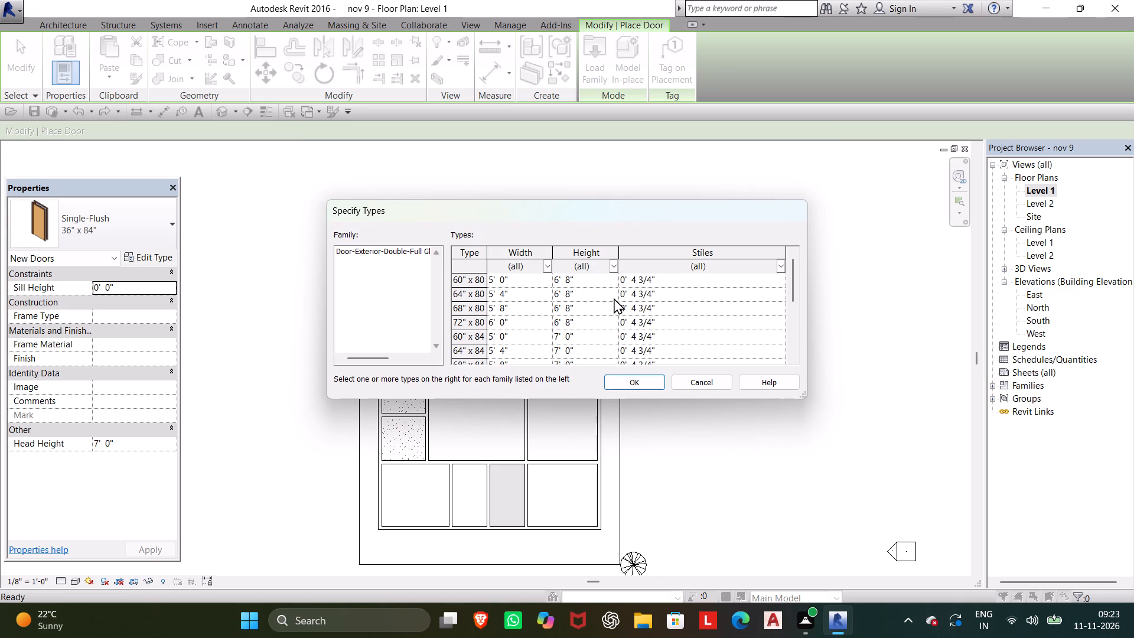
left_click(577, 333)
left_click(654, 377)
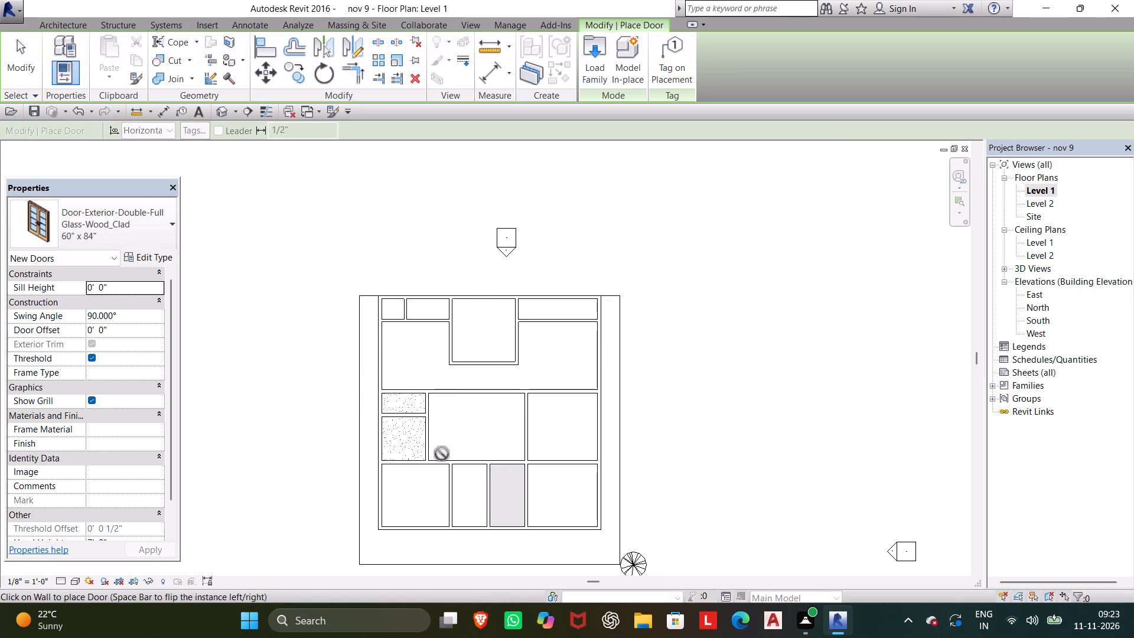
Examine how the double door fits the wall north of the hatched narrow southern room and review the available door types.
scroll(467, 471, "up", 13)
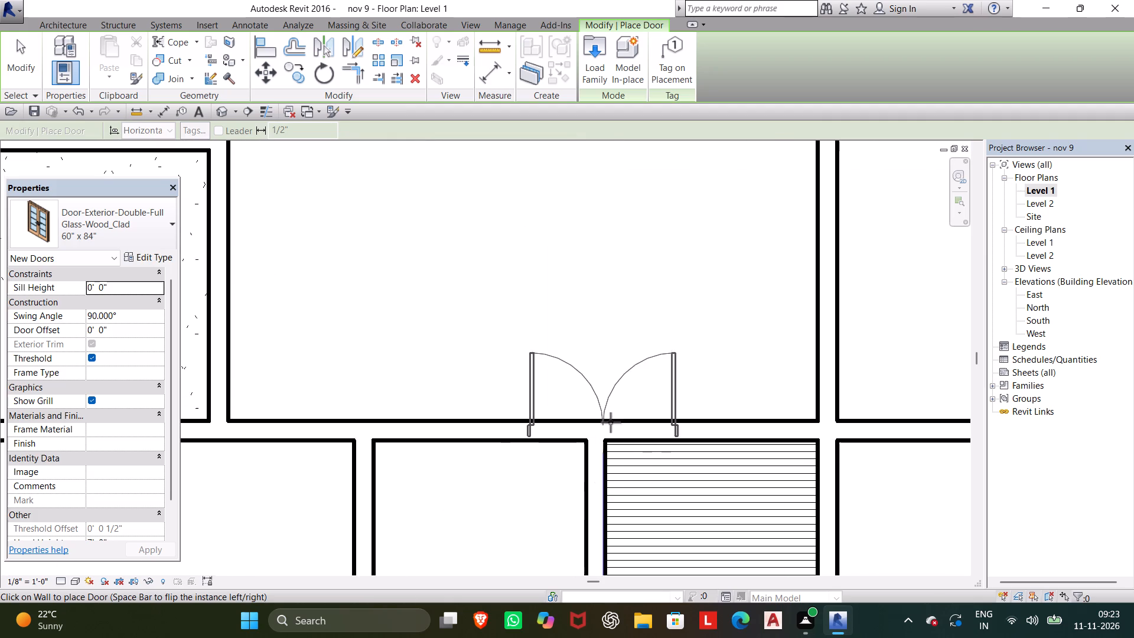
scroll(630, 419, "down", 2)
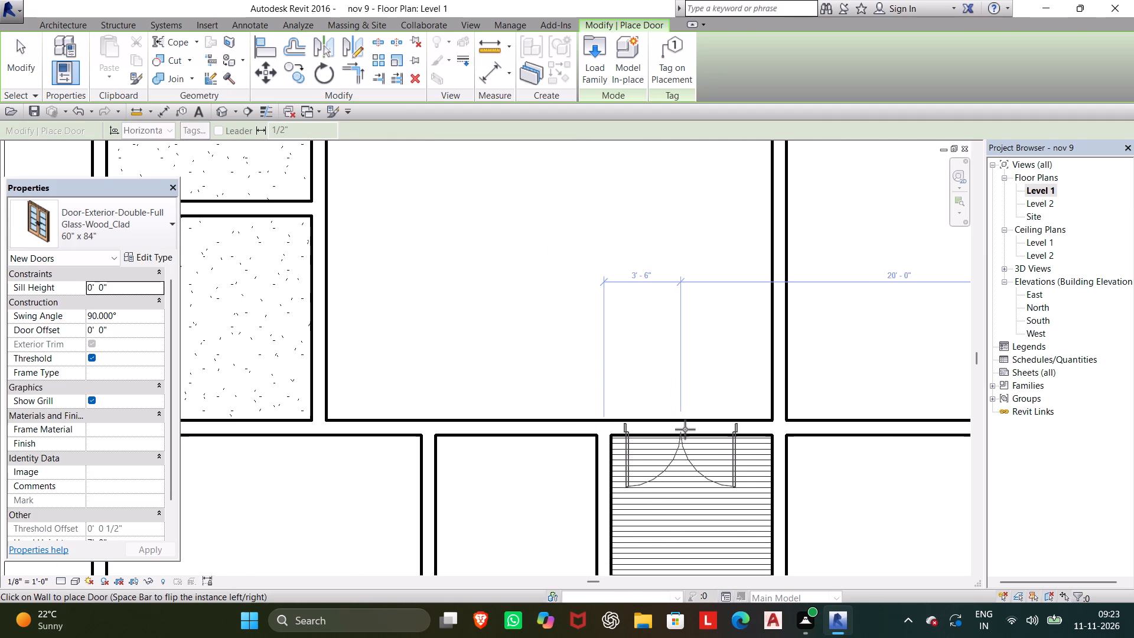
scroll(695, 431, "up", 5)
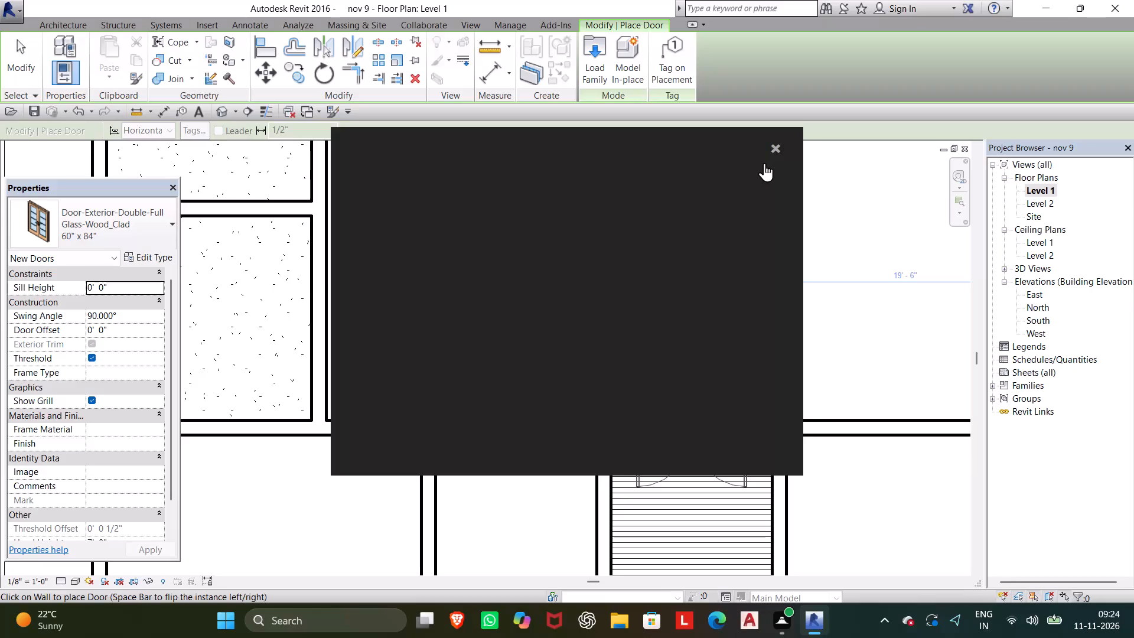
left_click(775, 148)
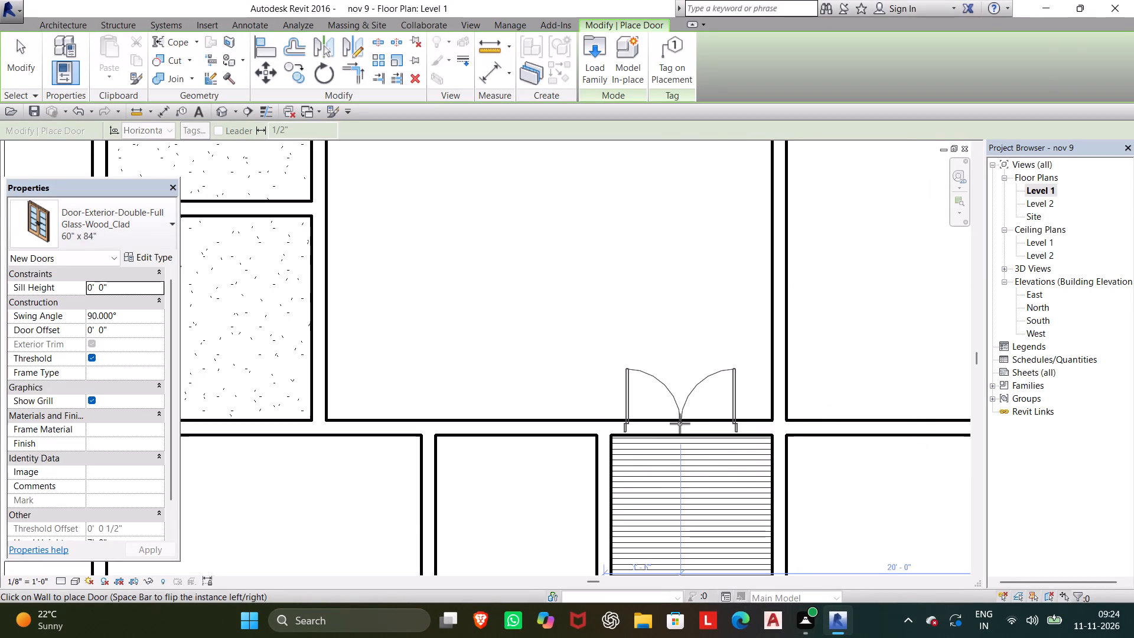
scroll(680, 423, "up", 5)
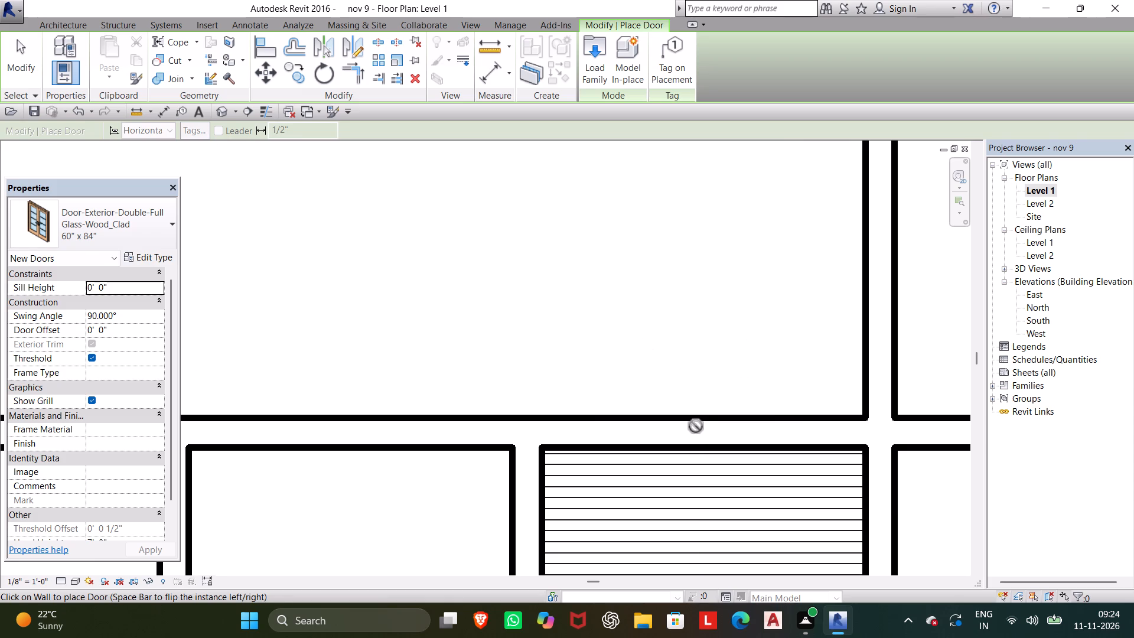
left_click(120, 222)
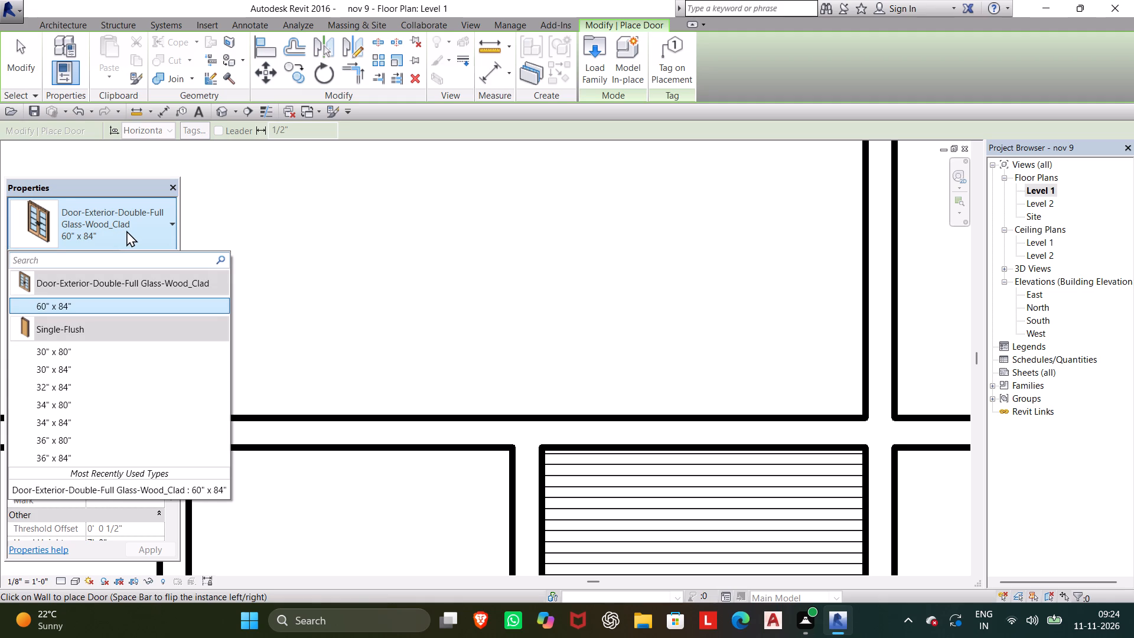
left_click(131, 219)
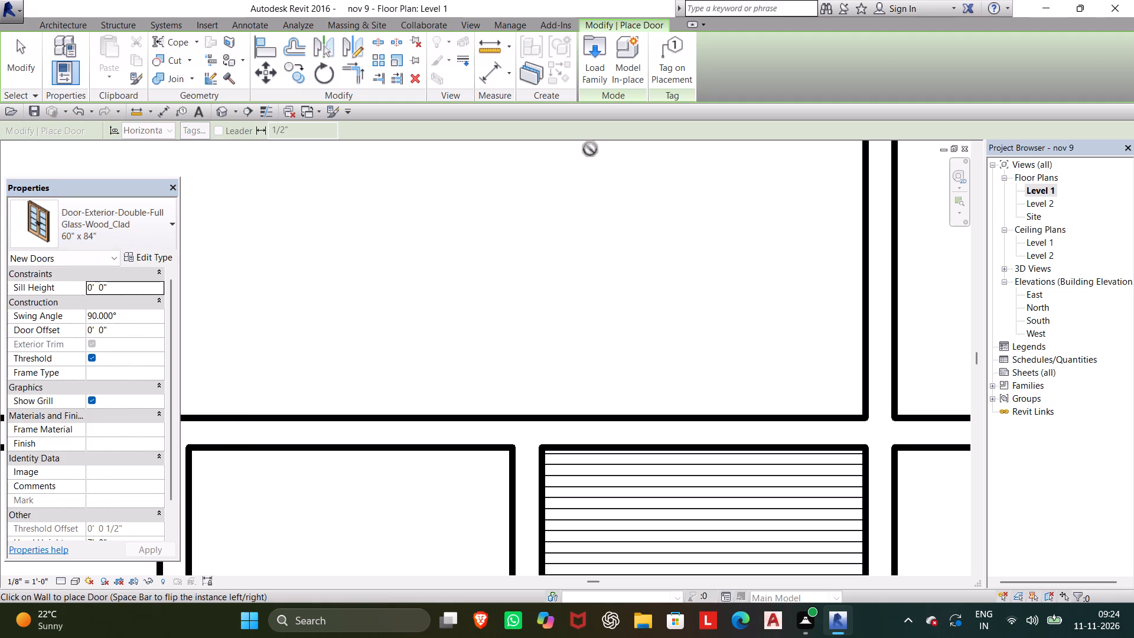
Load the 64" x 84" type of the Door-Exterior-Double-Full Glass-Wood_Clad family from the US Imperial Residential doors folder.
left_click(590, 76)
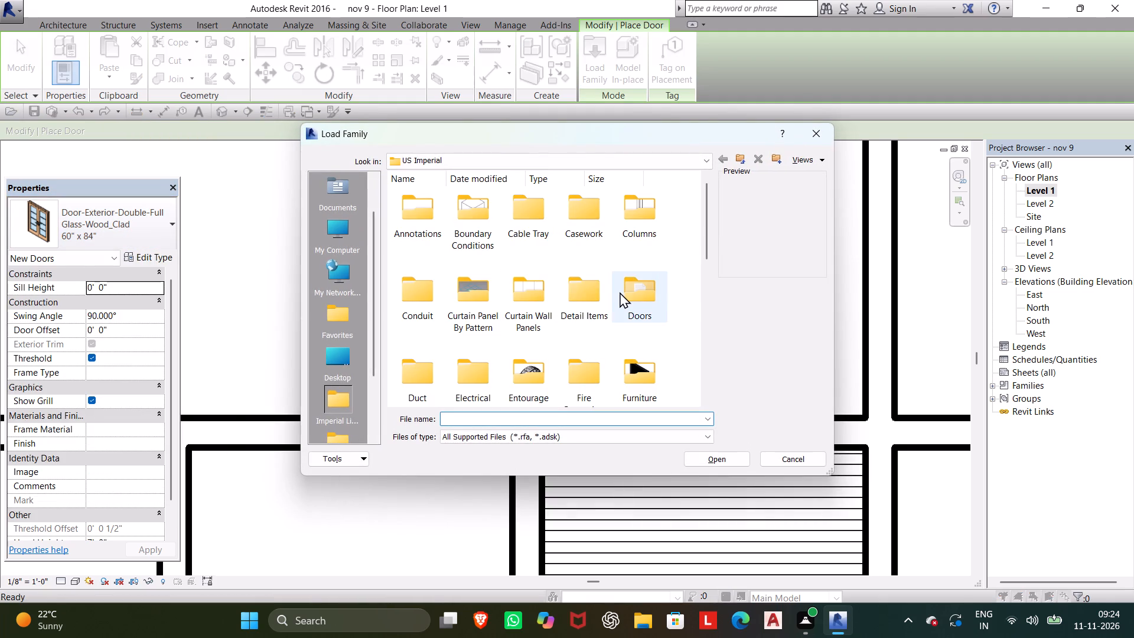
left_click(620, 292)
left_click(659, 316)
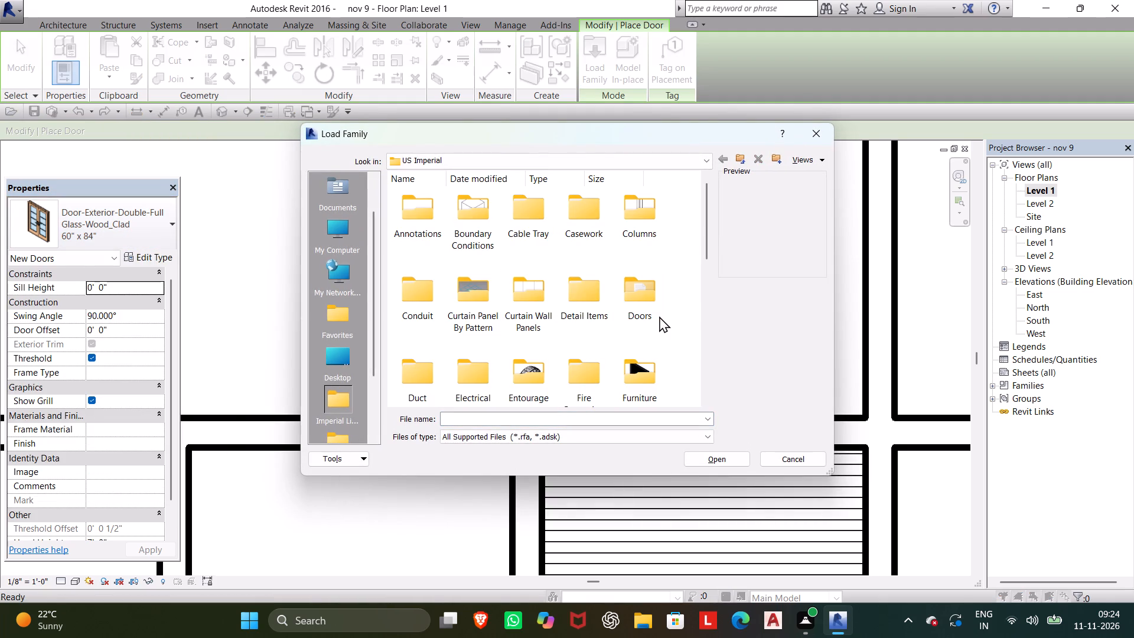
double_click(651, 301)
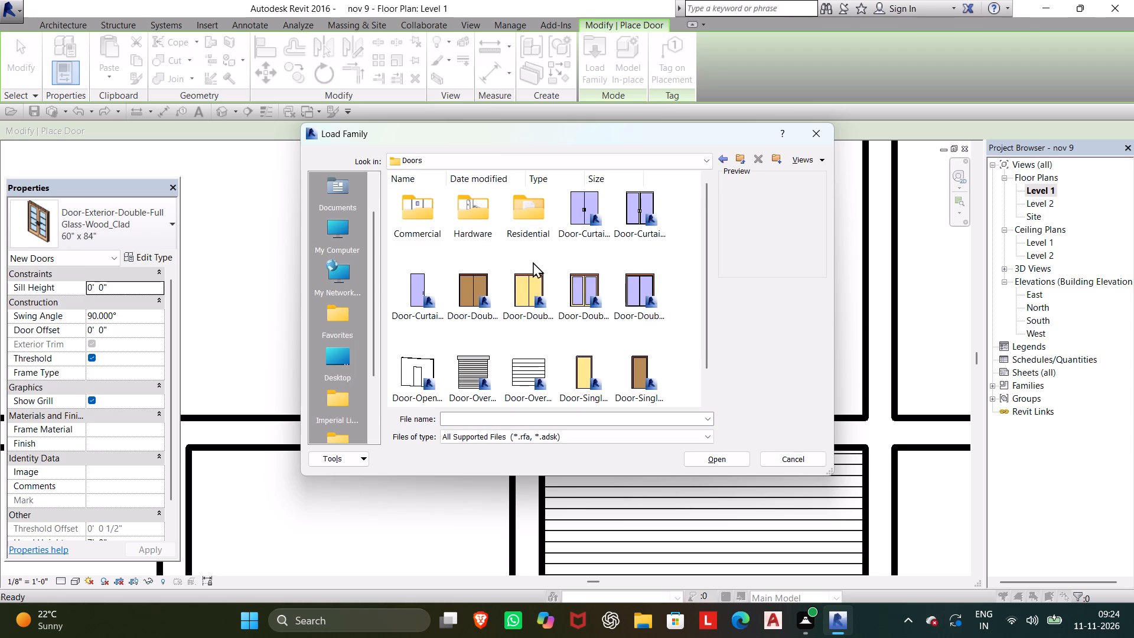
double_click(525, 217)
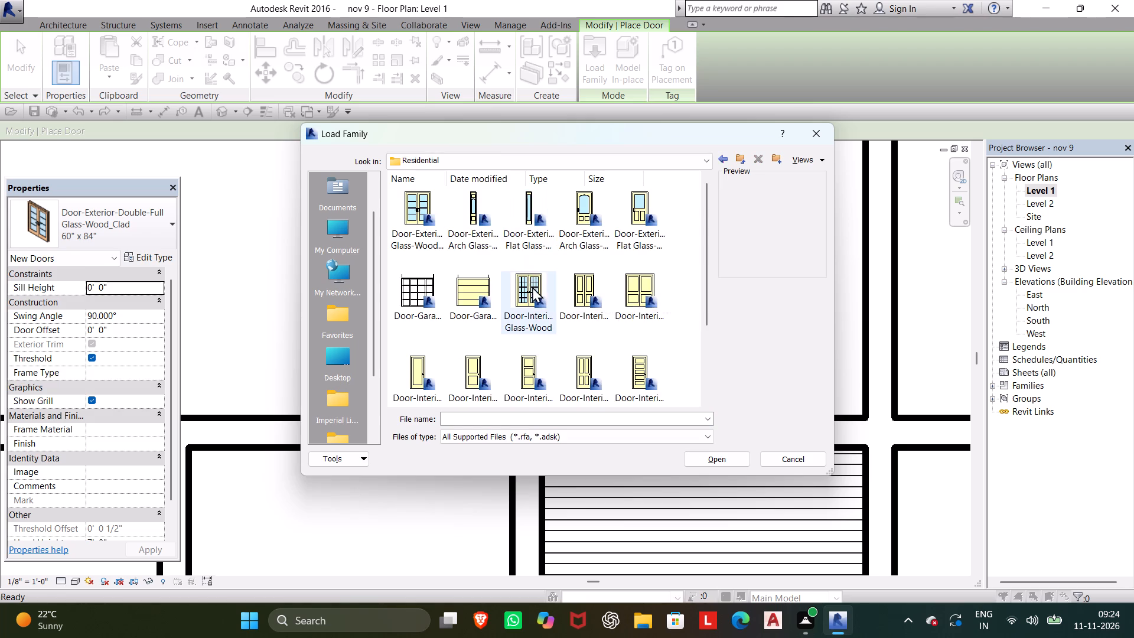
left_click(413, 218)
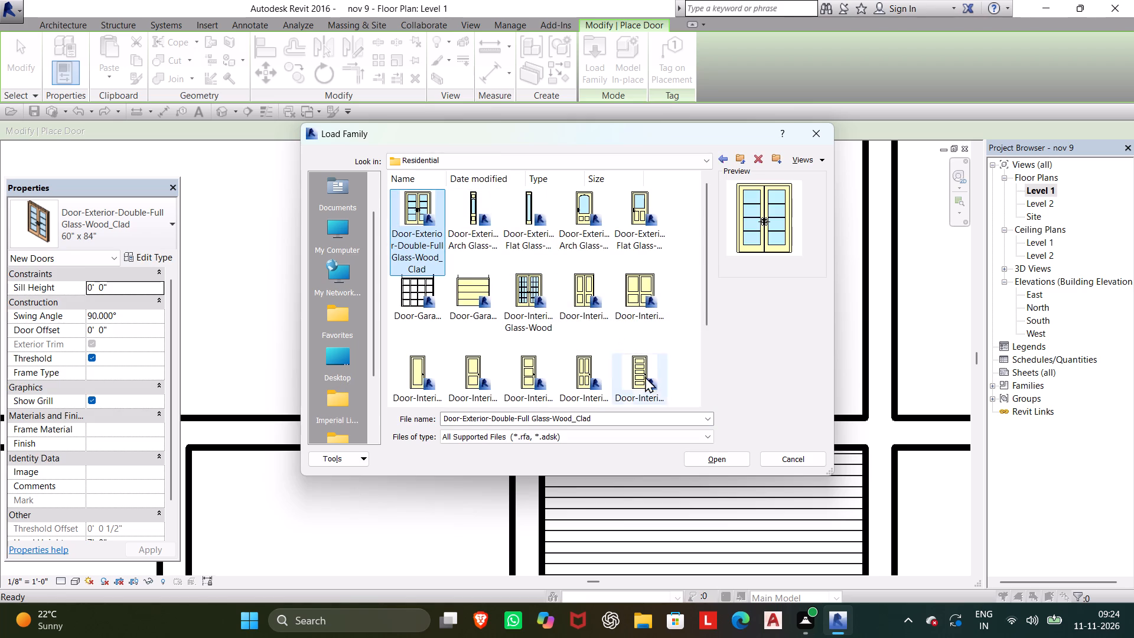
left_click(722, 461)
scroll(597, 347, "down", 2)
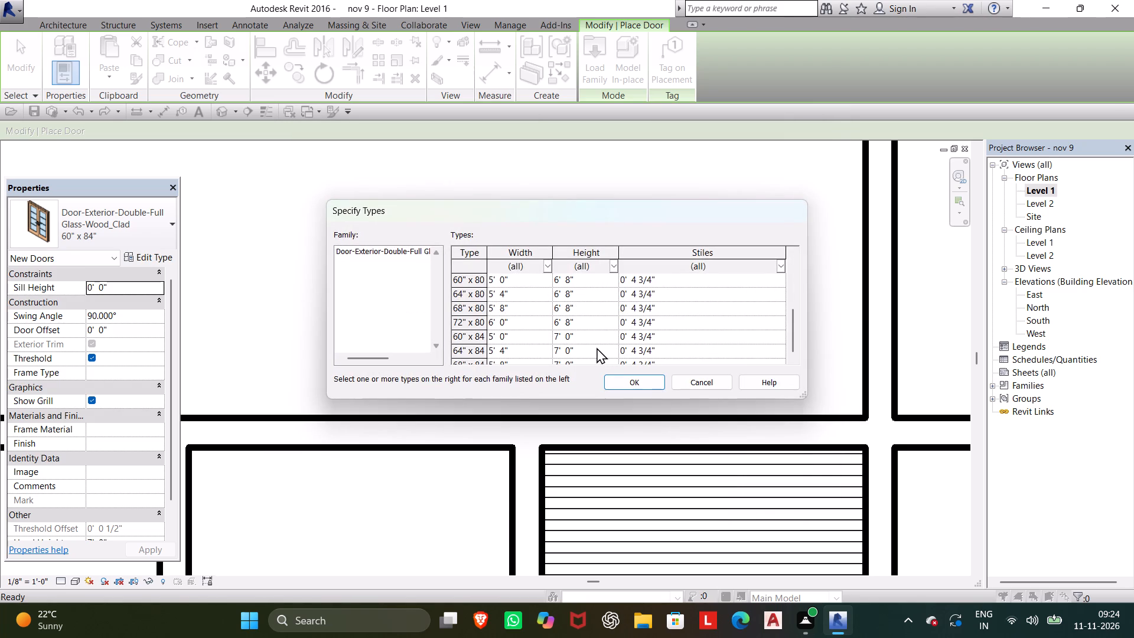
scroll(597, 347, "down", 2)
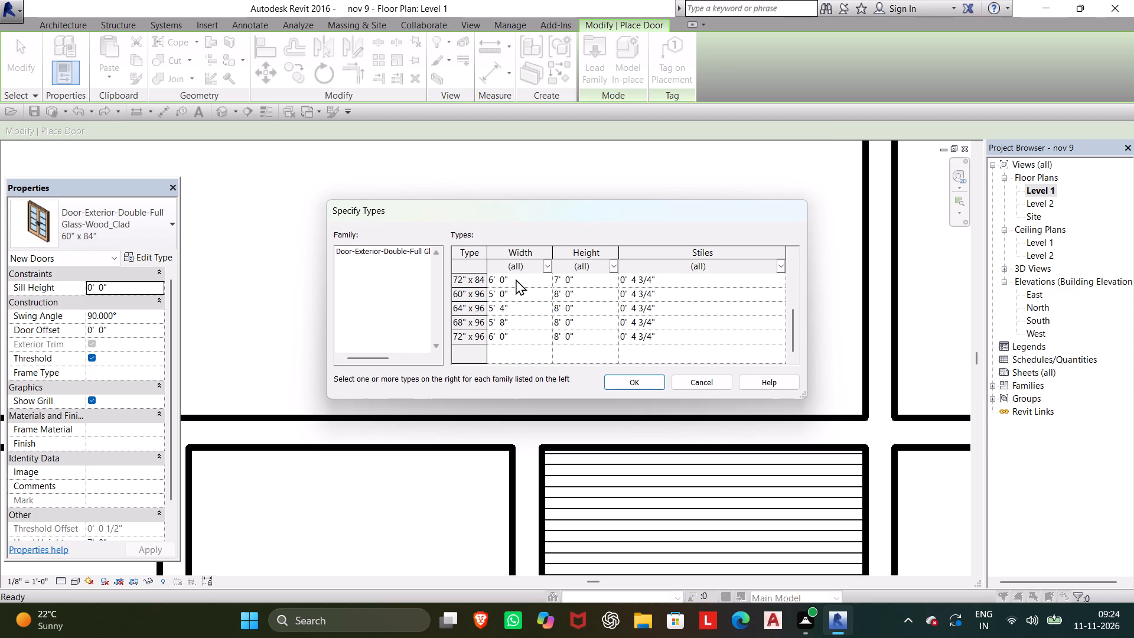
scroll(516, 279, "up", 2)
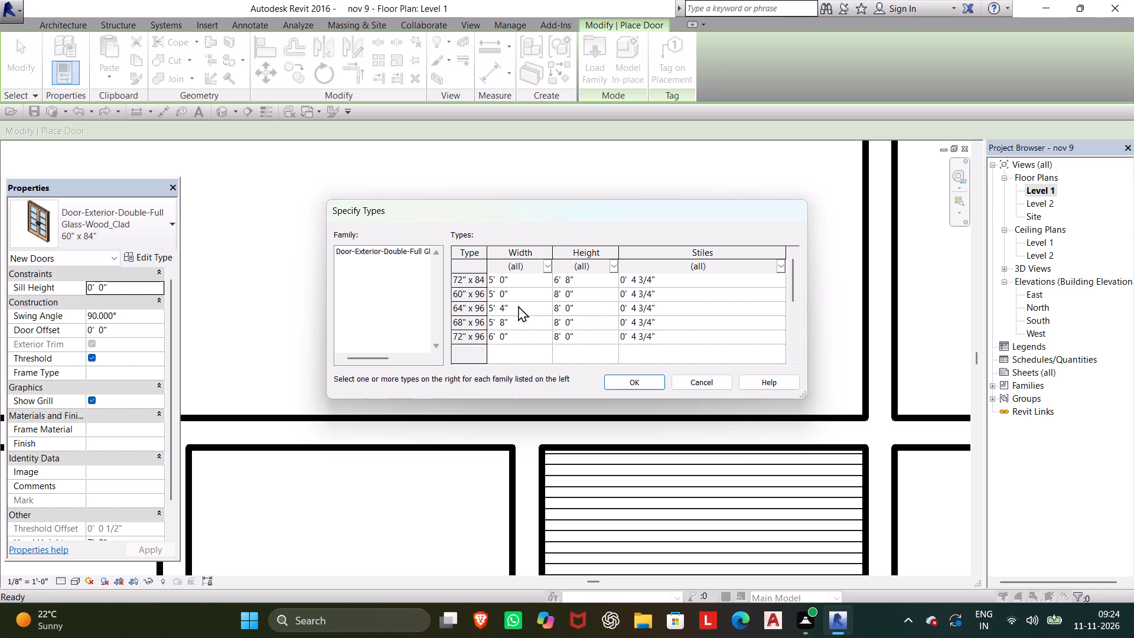
left_click(517, 301)
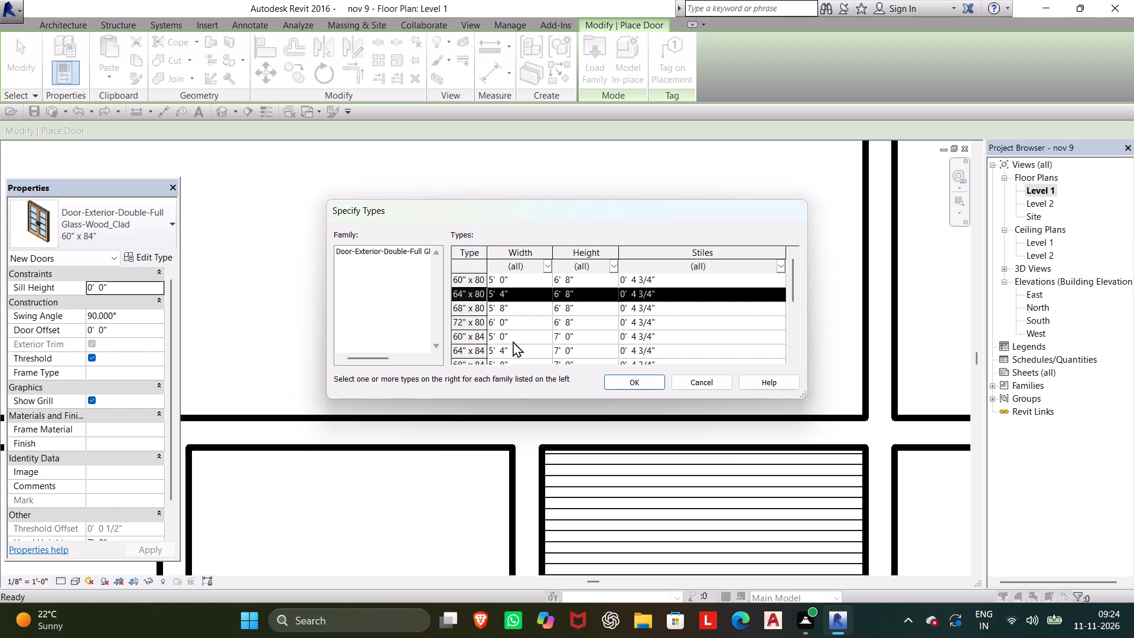
left_click(513, 349)
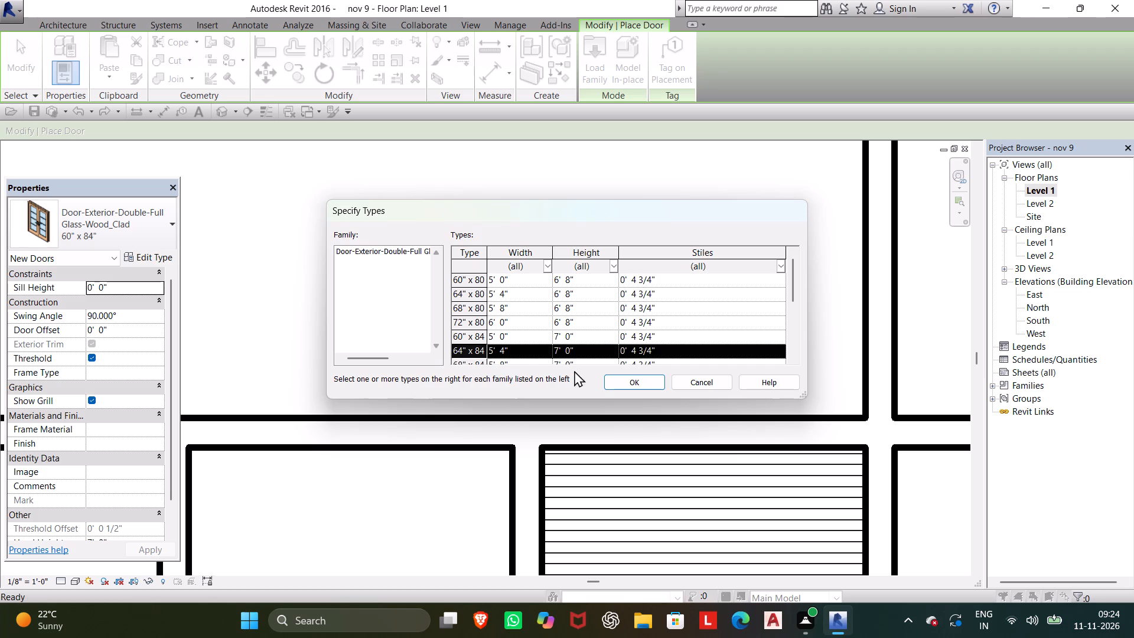
left_click(613, 385)
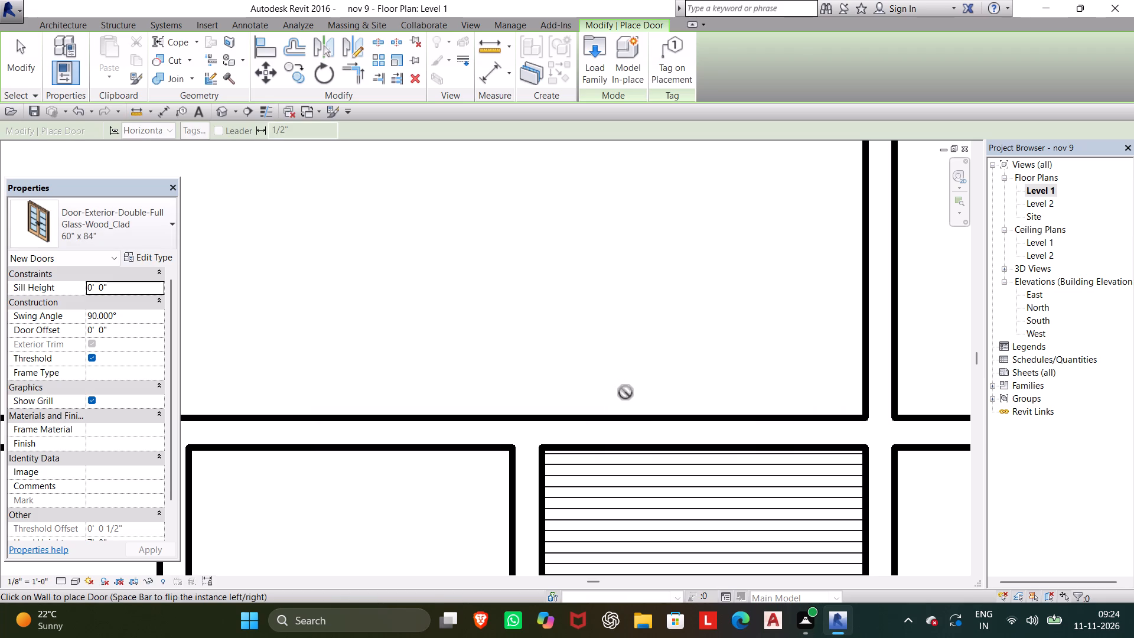
Place the 60" x 84" double glass door in the wall north of the hatched narrow room, about 3'-7" from the room's west wall.
left_click(683, 424)
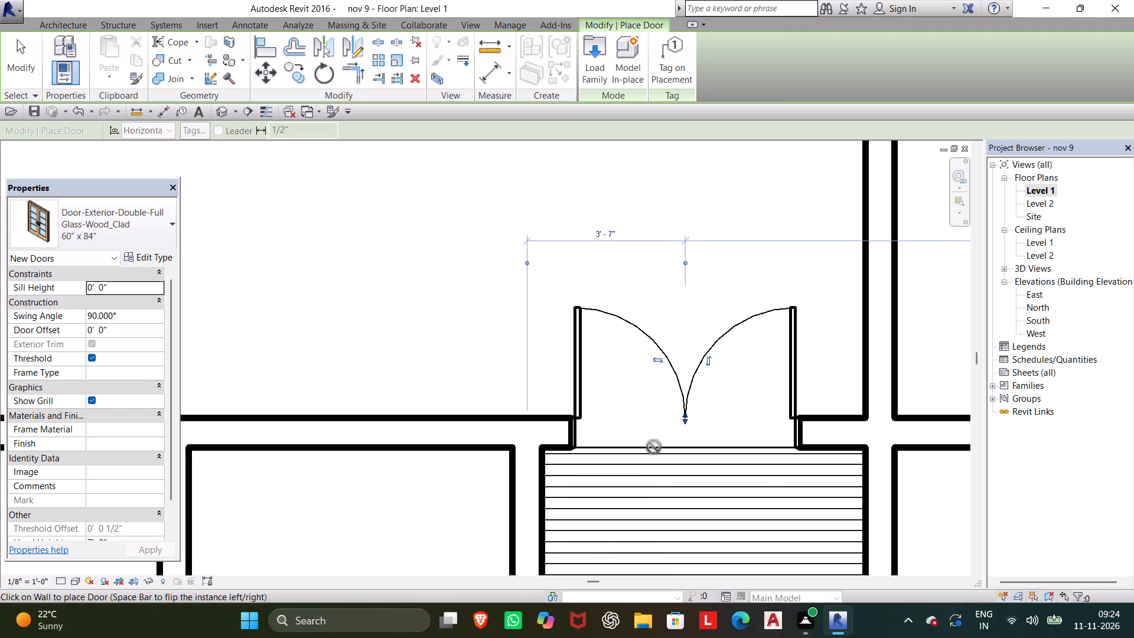
Load the Door-Exterior-Side_Lite-Full Arch Glass-Wood_Clad family in the 12" x 84" type from the Residential doors folder.
left_click(588, 54)
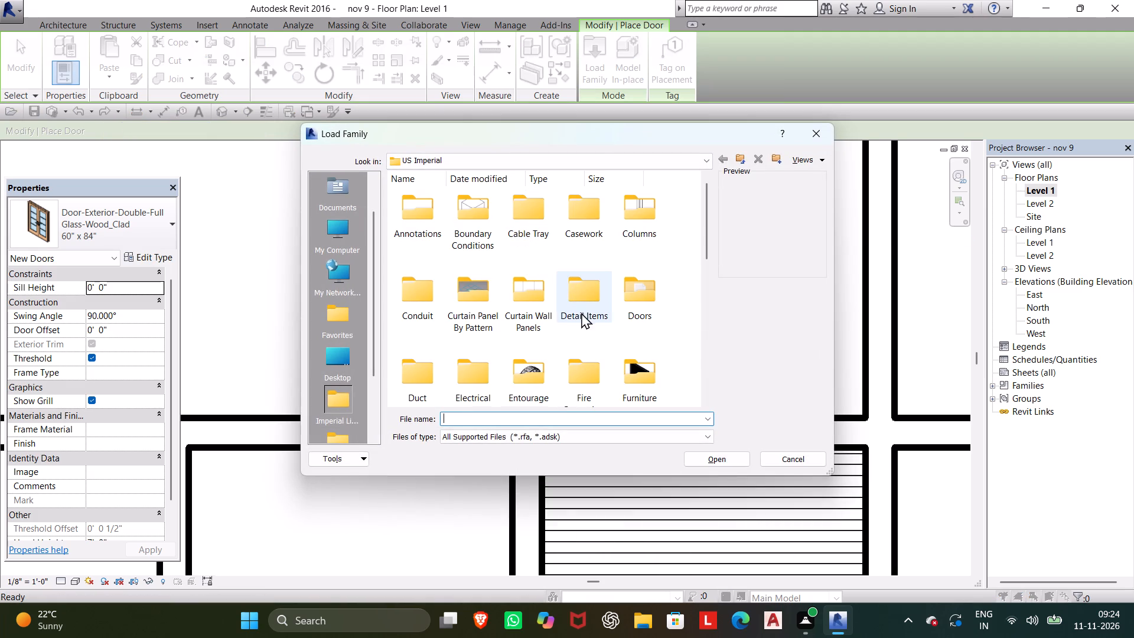
left_click(625, 297)
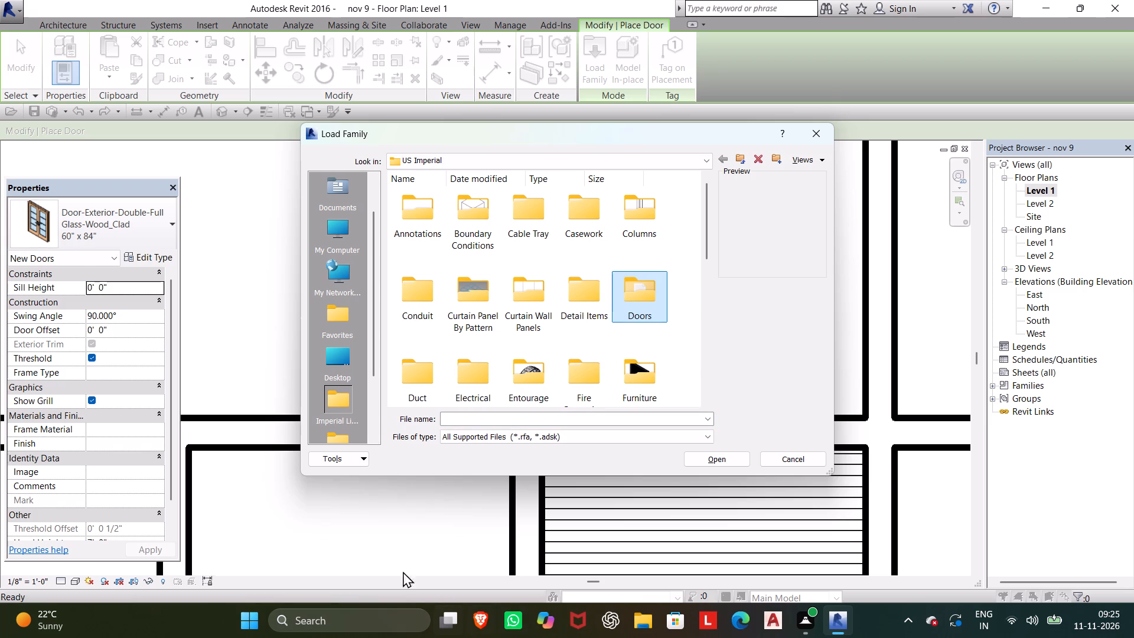
left_click(699, 458)
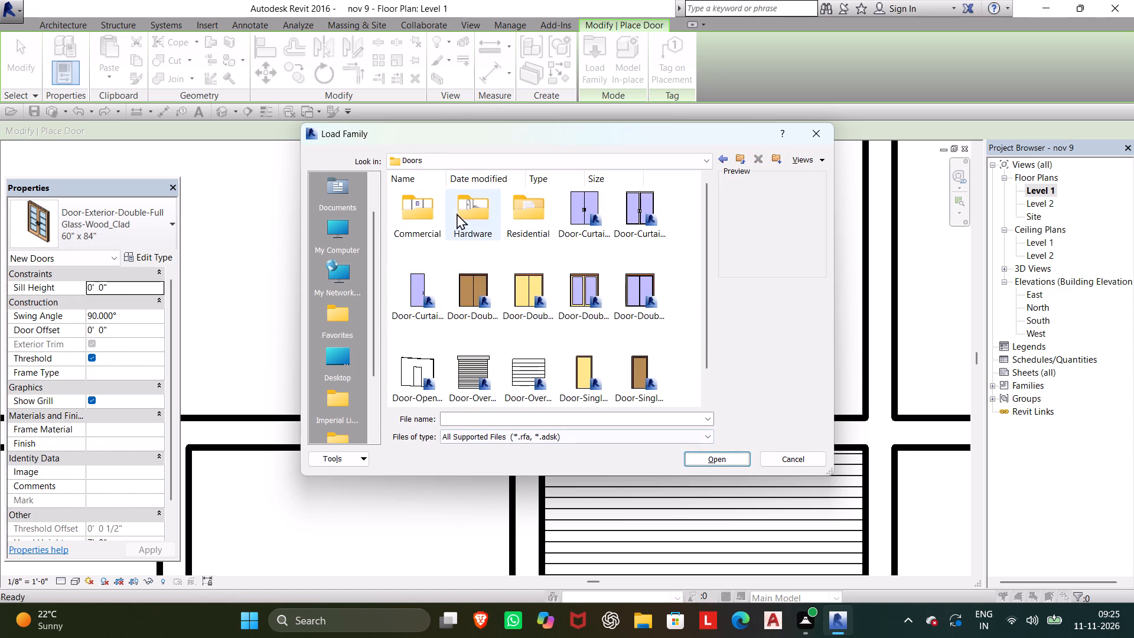
left_click(522, 230)
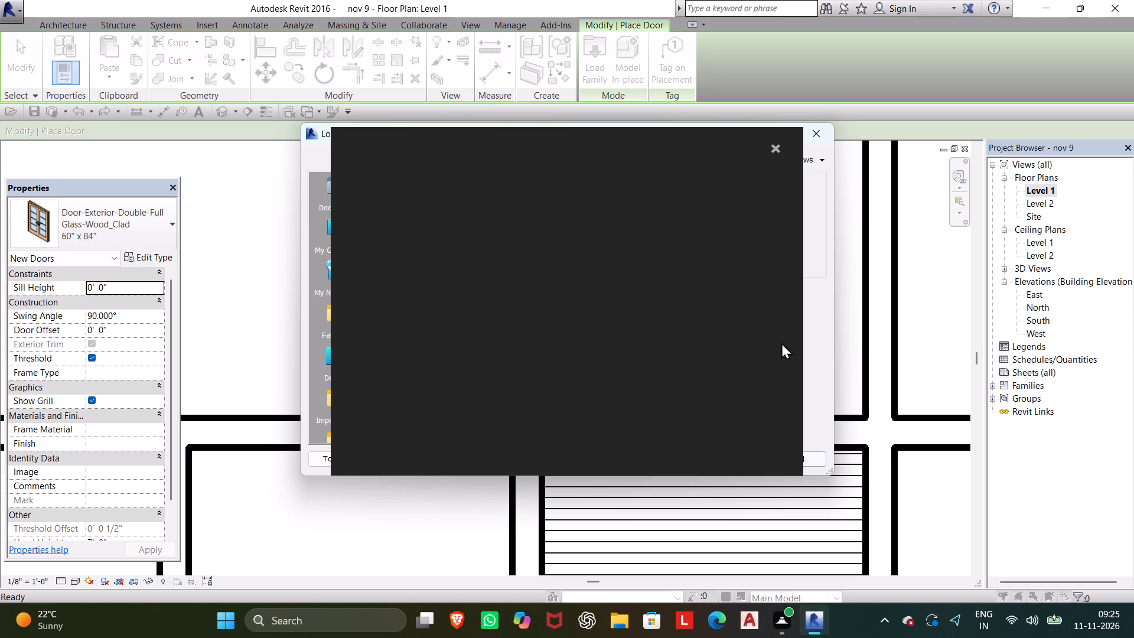
left_click(773, 149)
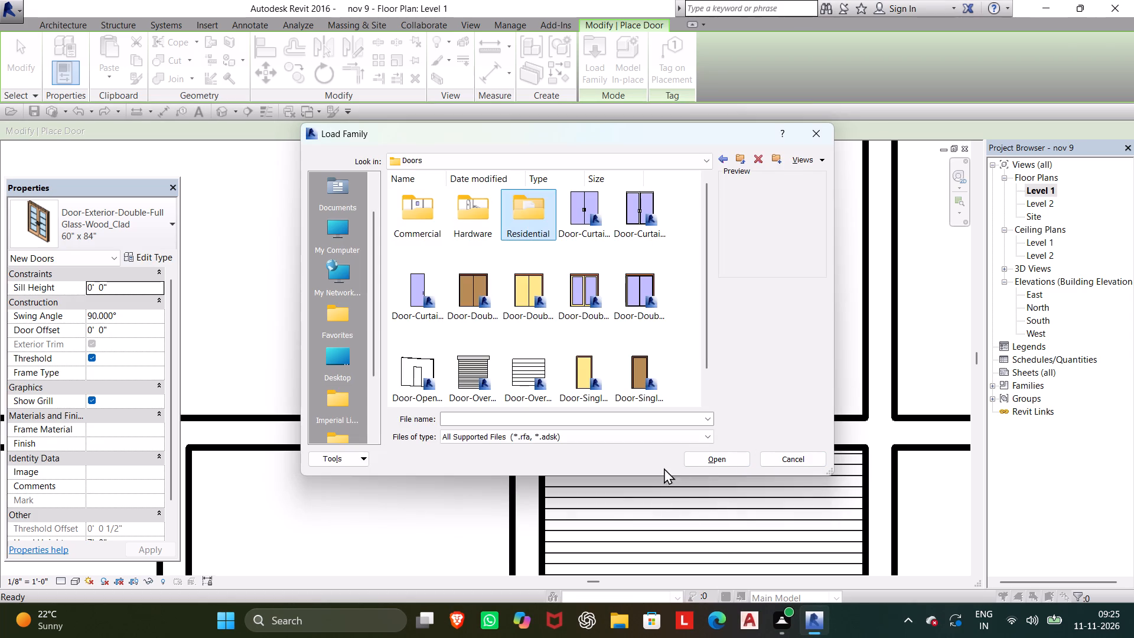
left_click(701, 464)
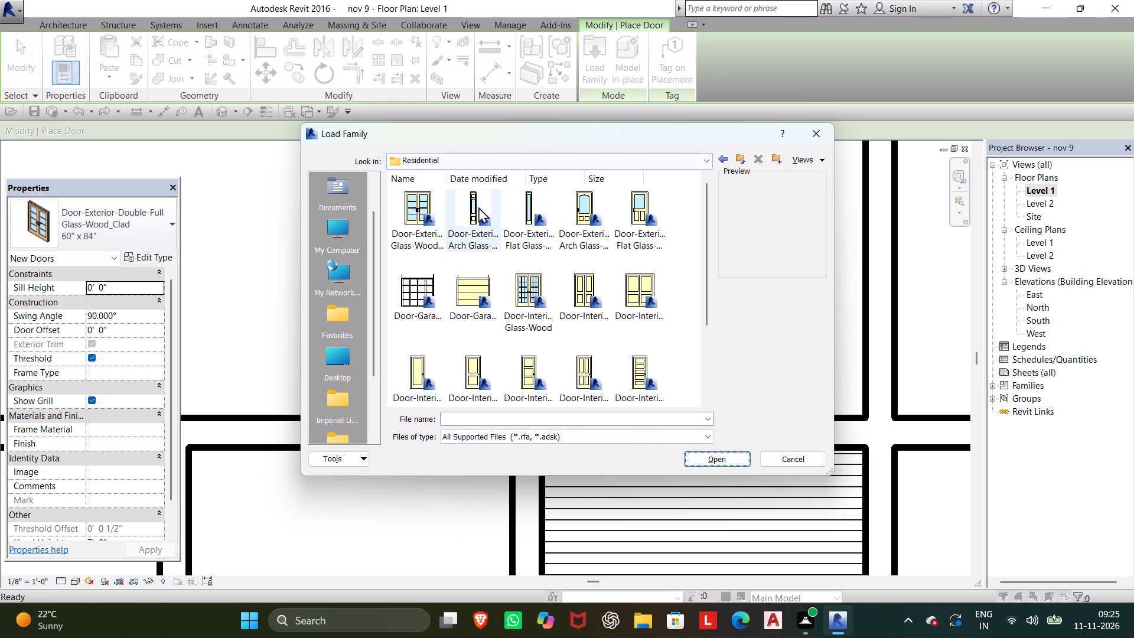
left_click(475, 210)
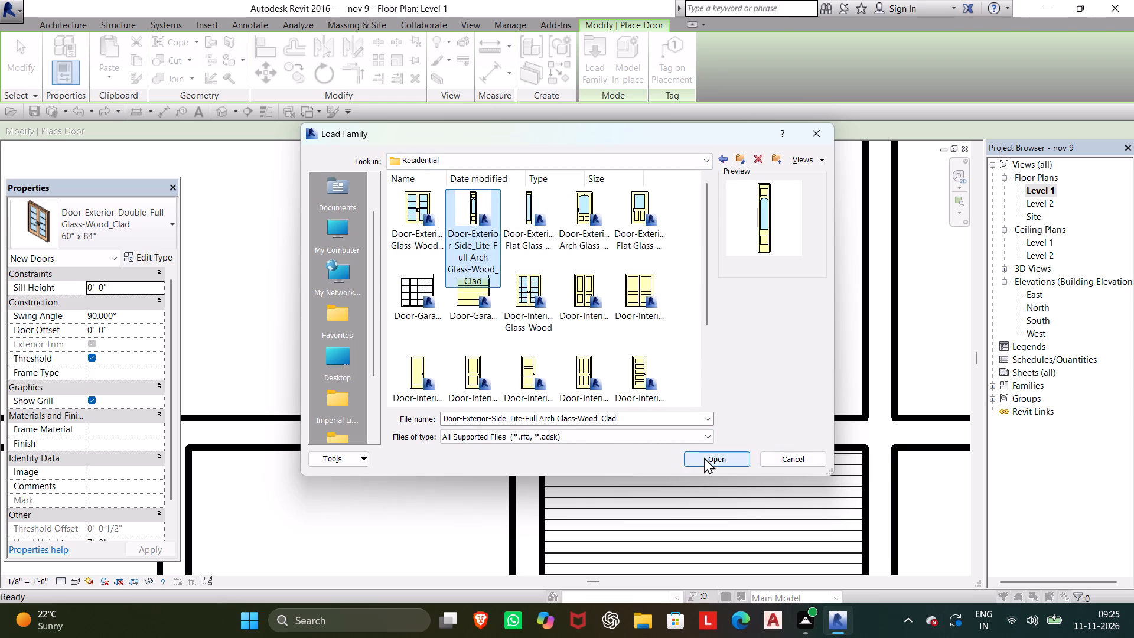
left_click(704, 457)
left_click(547, 281)
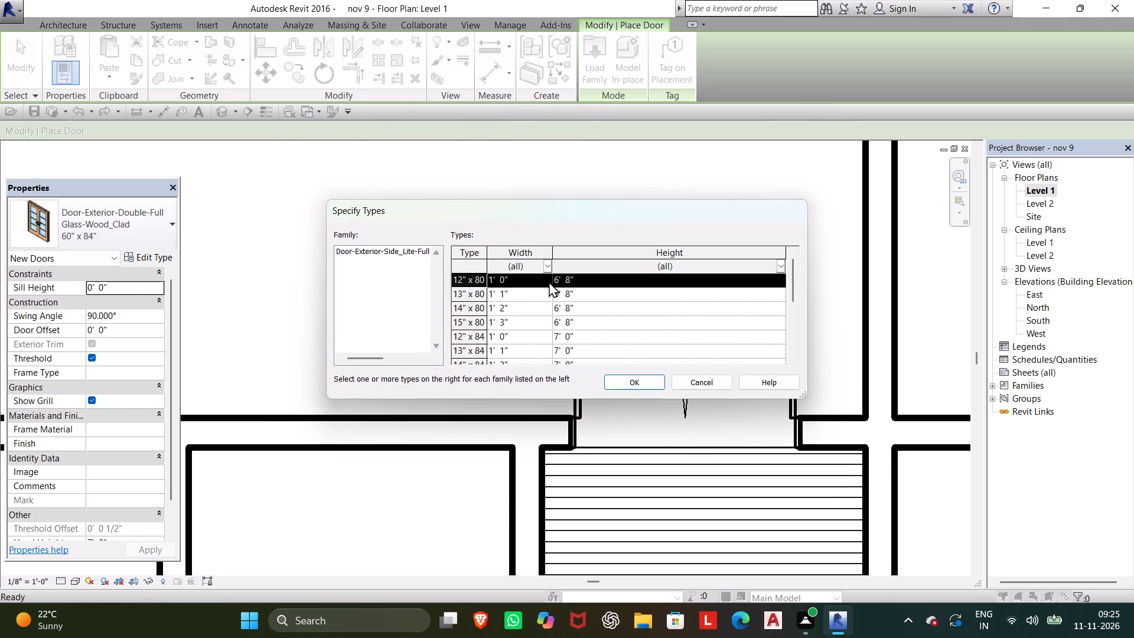
left_click(537, 331)
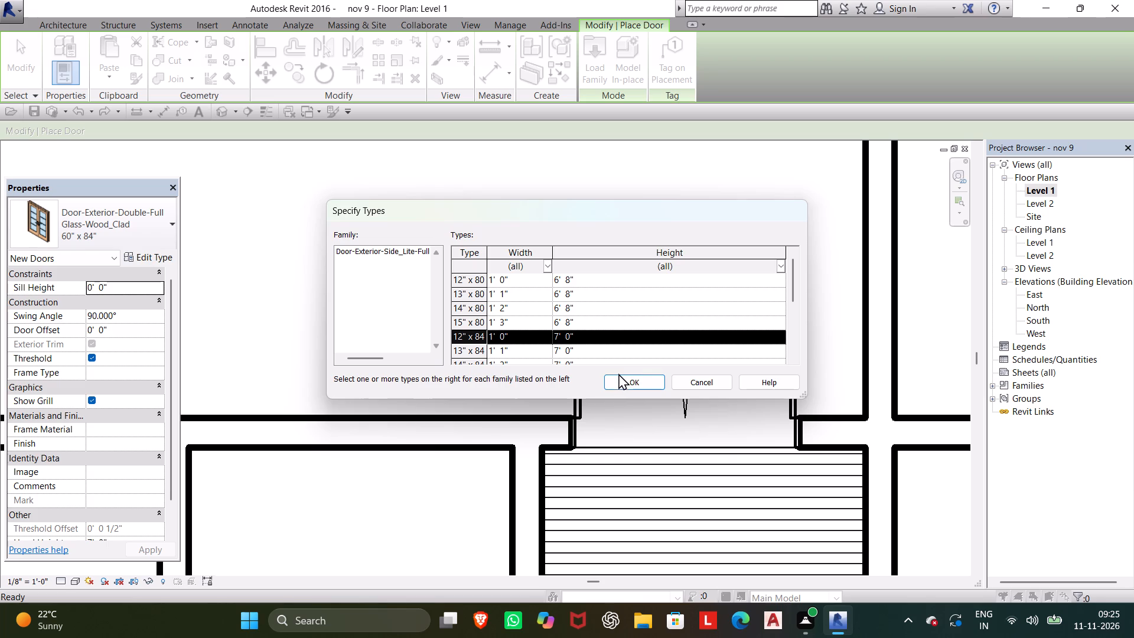
left_click(620, 379)
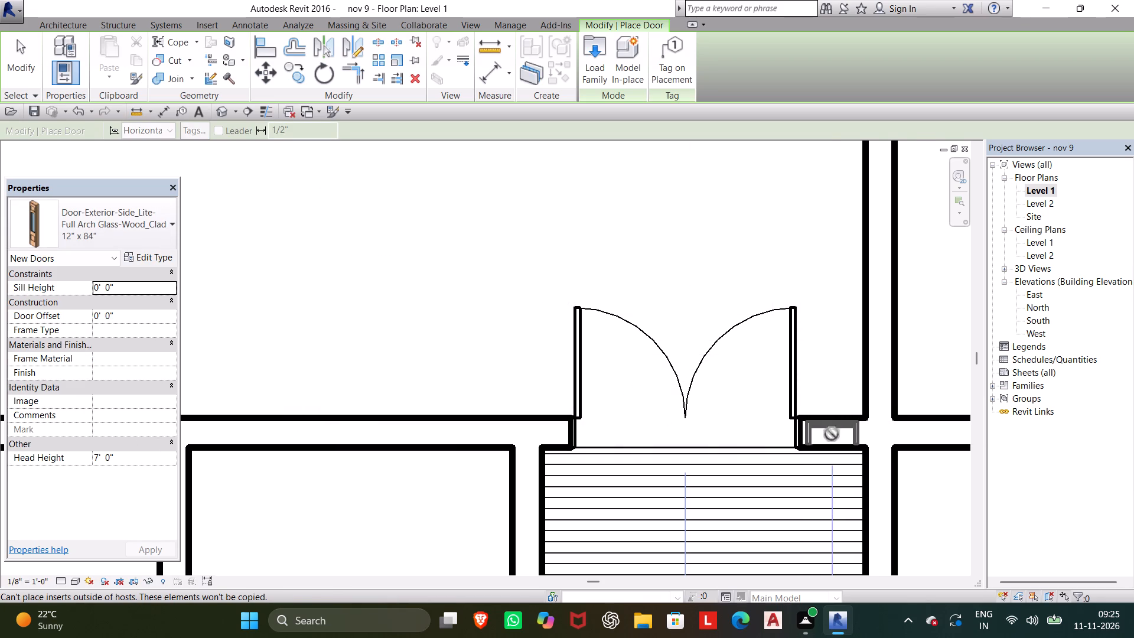
Place the 12" x 84" side lite in the same wall, directly east of the double door, and finish door placement.
left_click(826, 450)
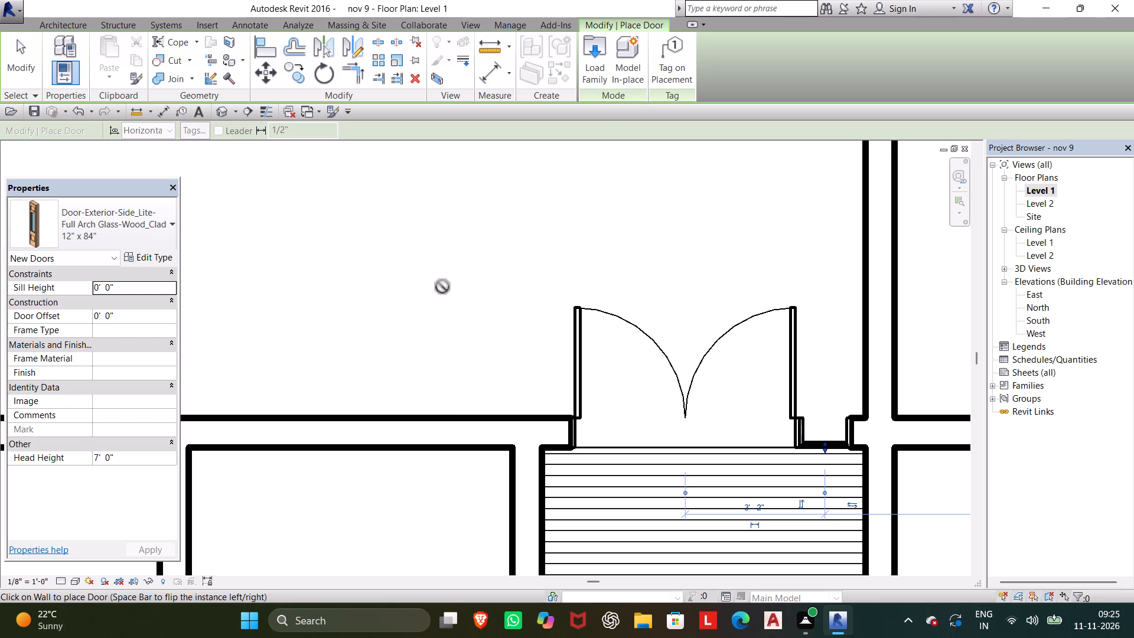
key("Escape")
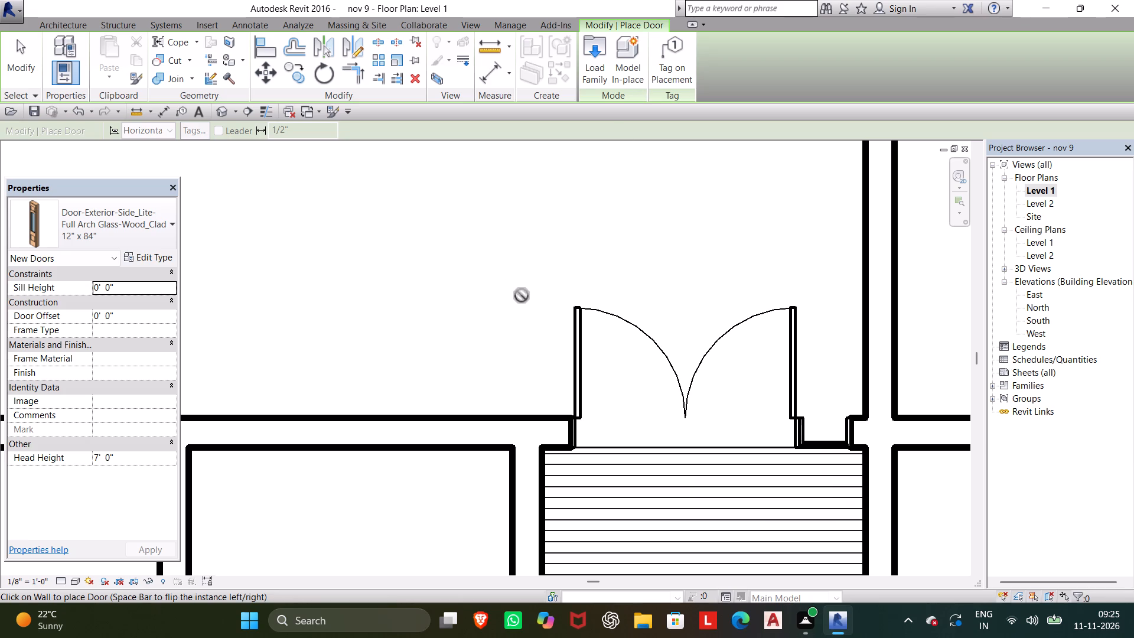
key("Escape")
Examine the placed double door and side lite up close in the default 3D view.
scroll(522, 295, "down", 2)
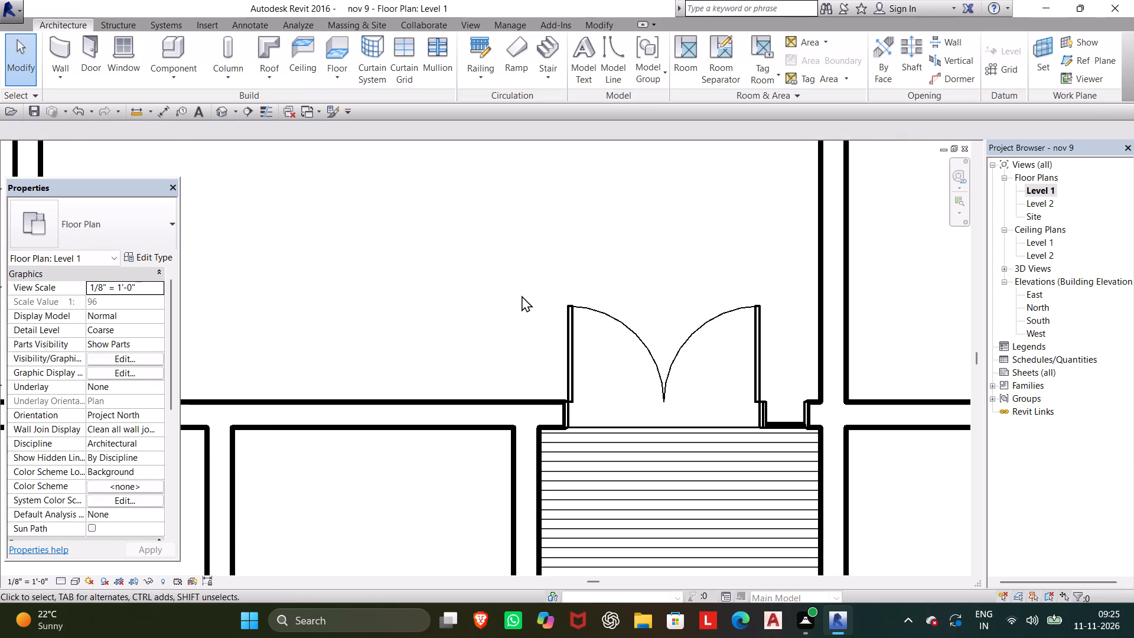
scroll(478, 257, "down", 3)
middle_click_drag(478, 257, 517, 211)
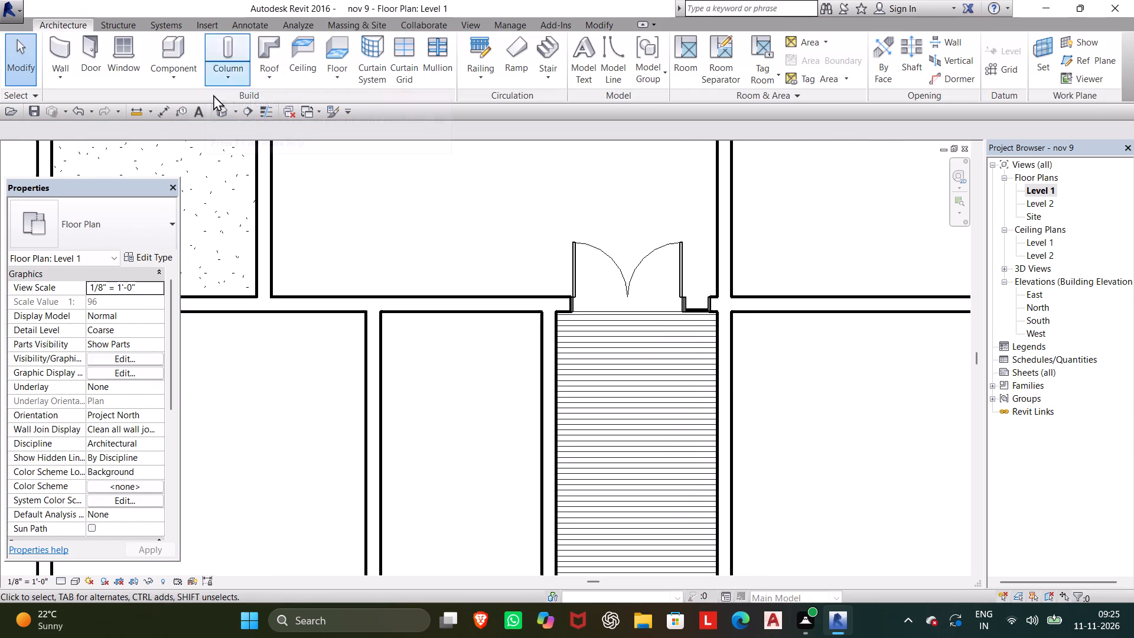
left_click(222, 108)
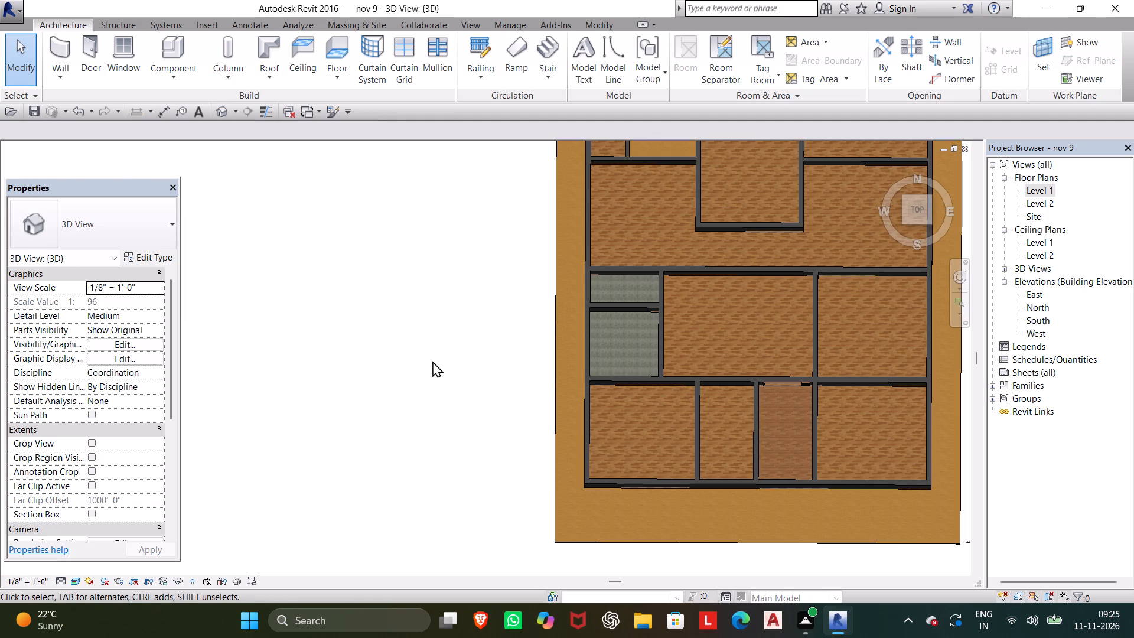
middle_click_drag(431, 369, 414, 164, "shift")
scroll(797, 349, "up", 16)
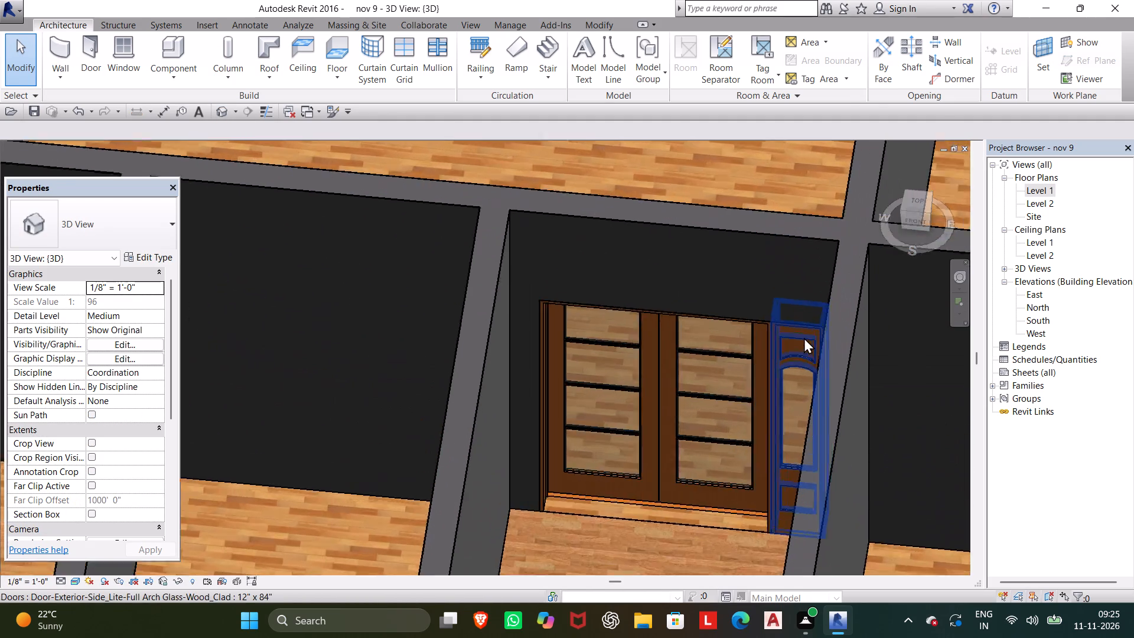
scroll(804, 337, "up", 2)
scroll(558, 376, "down", 1)
middle_click_drag(558, 376, 559, 374)
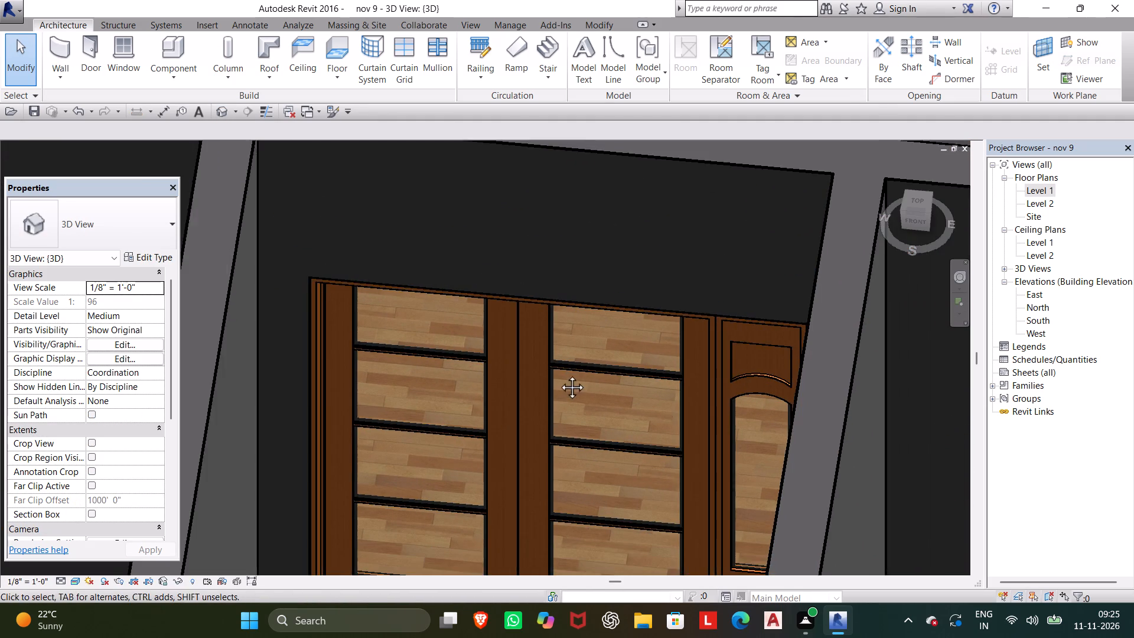
middle_click_drag(559, 374, 603, 212)
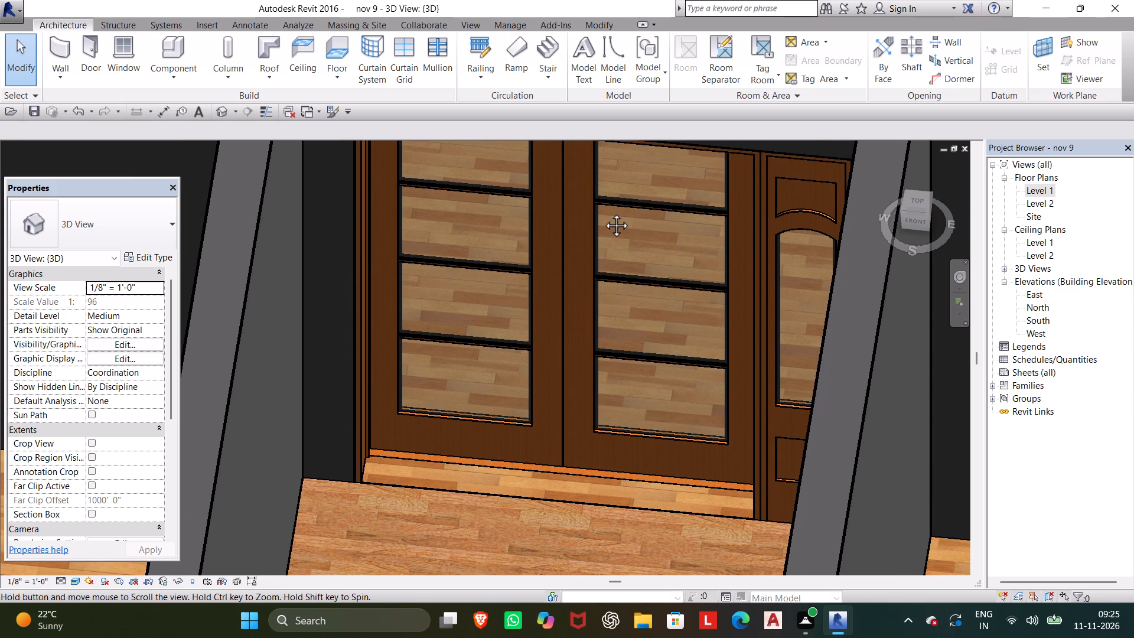
middle_click_drag(603, 212, 643, 157)
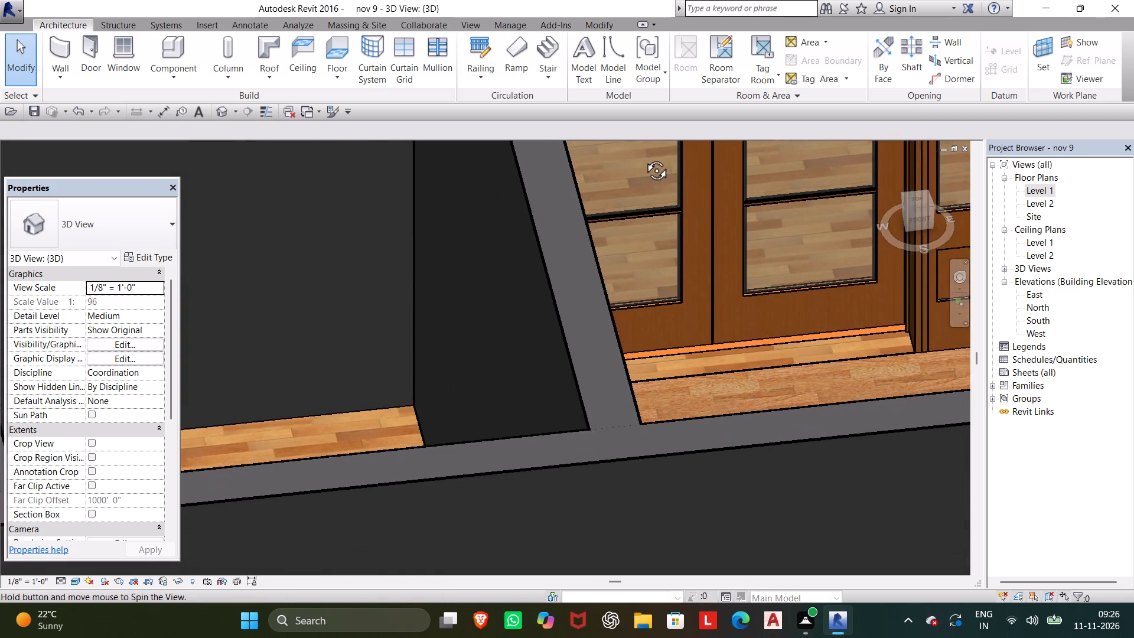
middle_click_drag(643, 157, 602, 189)
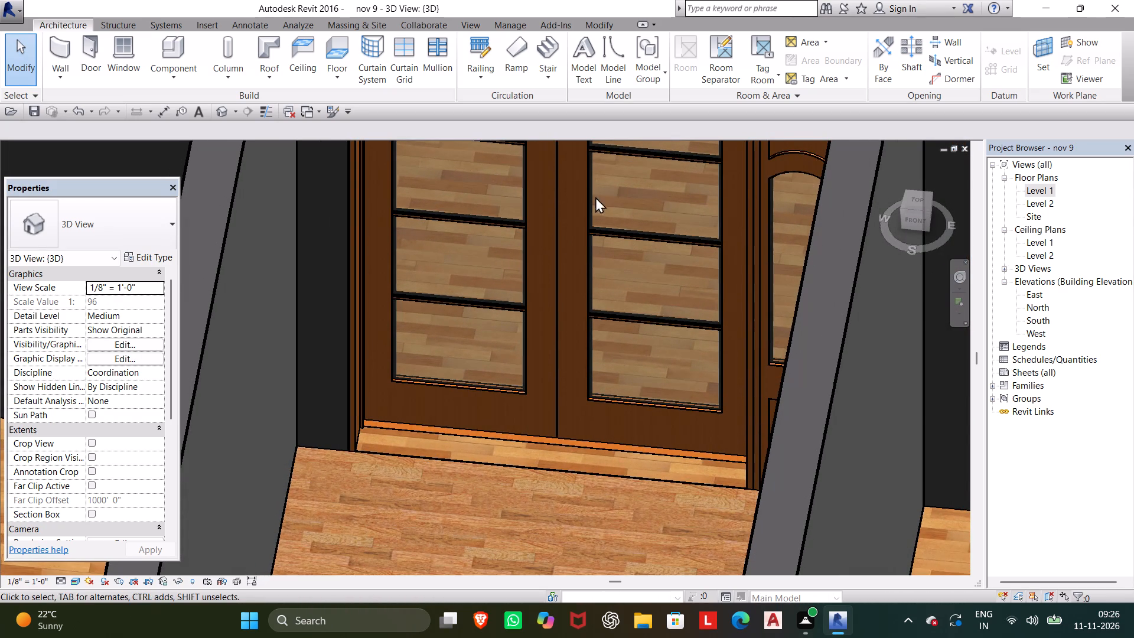
Flip the double door's orientation so its leaves sit at the wall face on the narrow southern room's side.
left_click(558, 320)
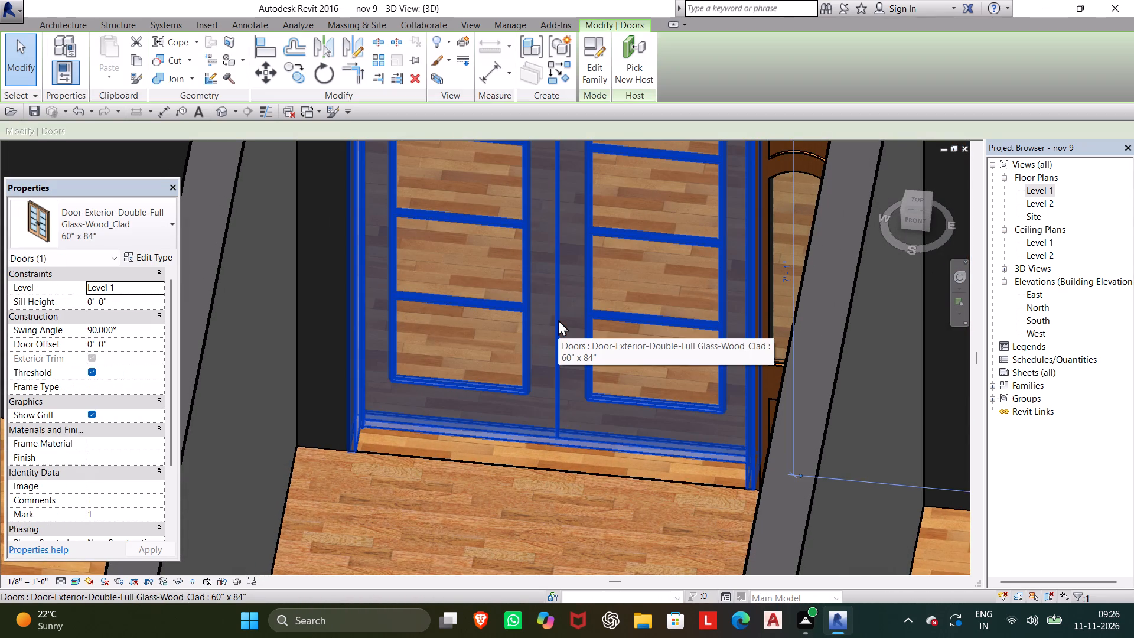
key("space")
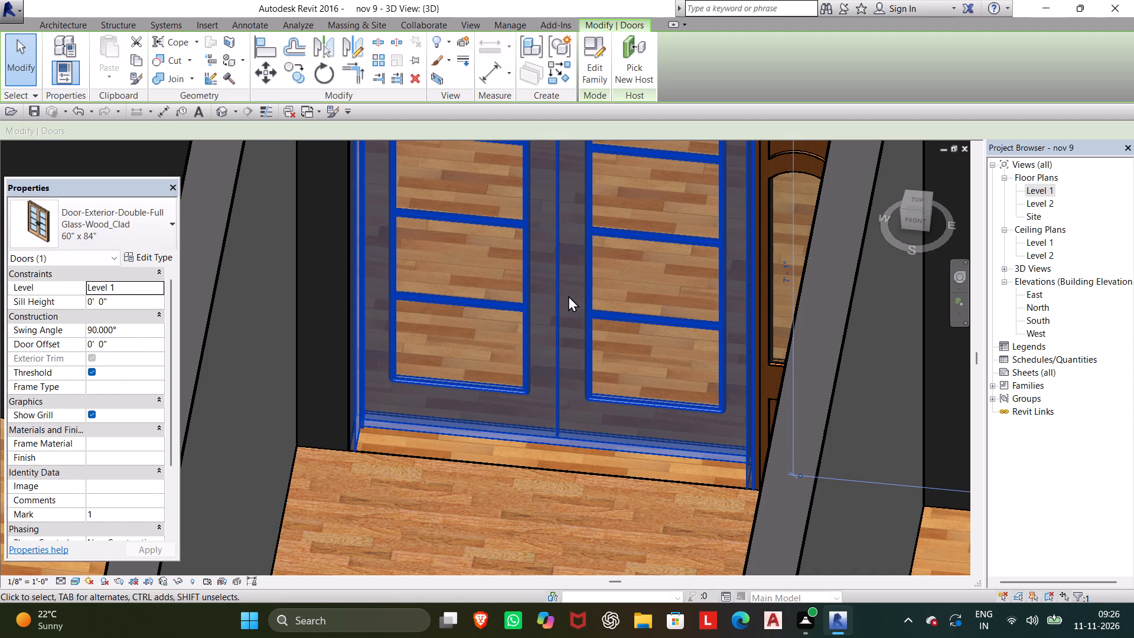
key("space")
key("space")
scroll(552, 318, "down", 4)
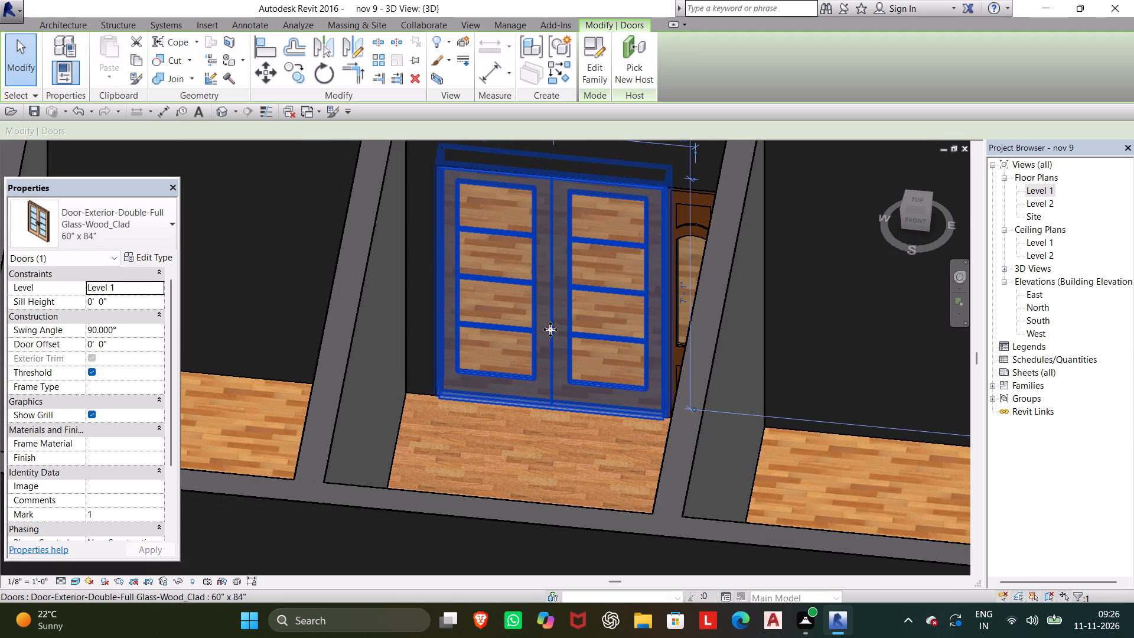
Examine the flipped double door and its side lite in 3D from the narrow southern room's side.
left_click(497, 493)
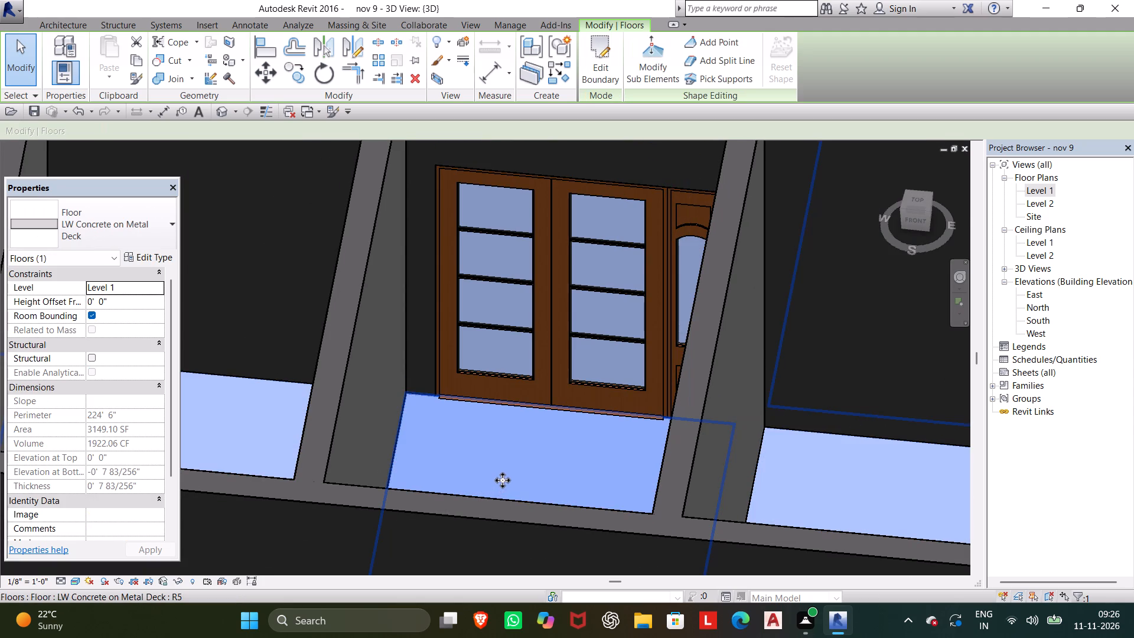
key("grave")
key("Escape")
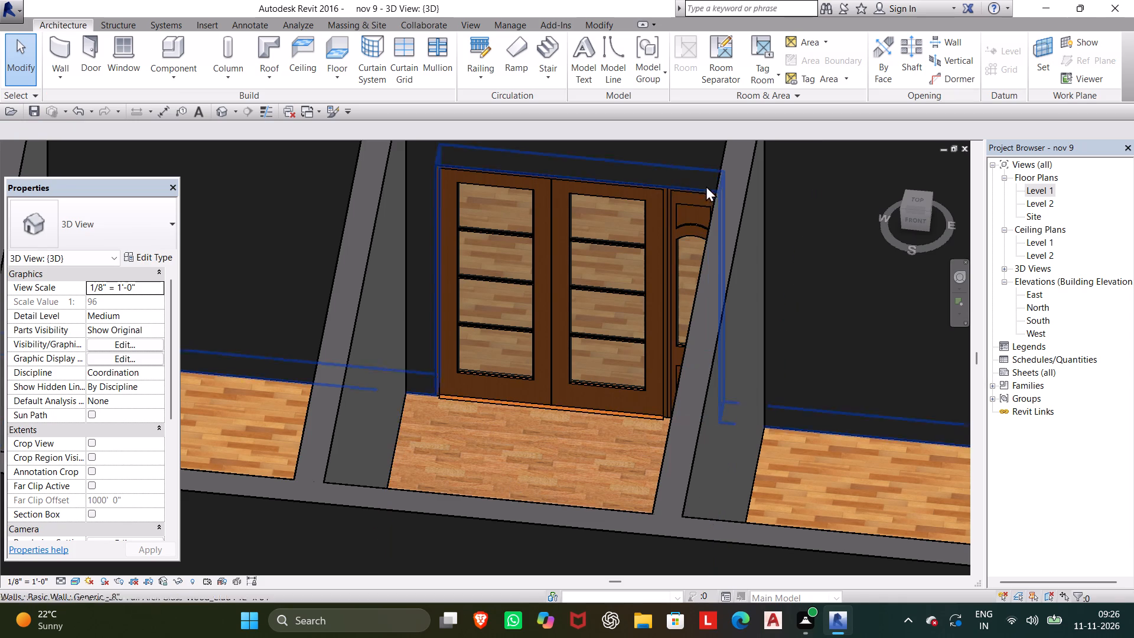
scroll(669, 212, "up", 9)
scroll(609, 322, "down", 3)
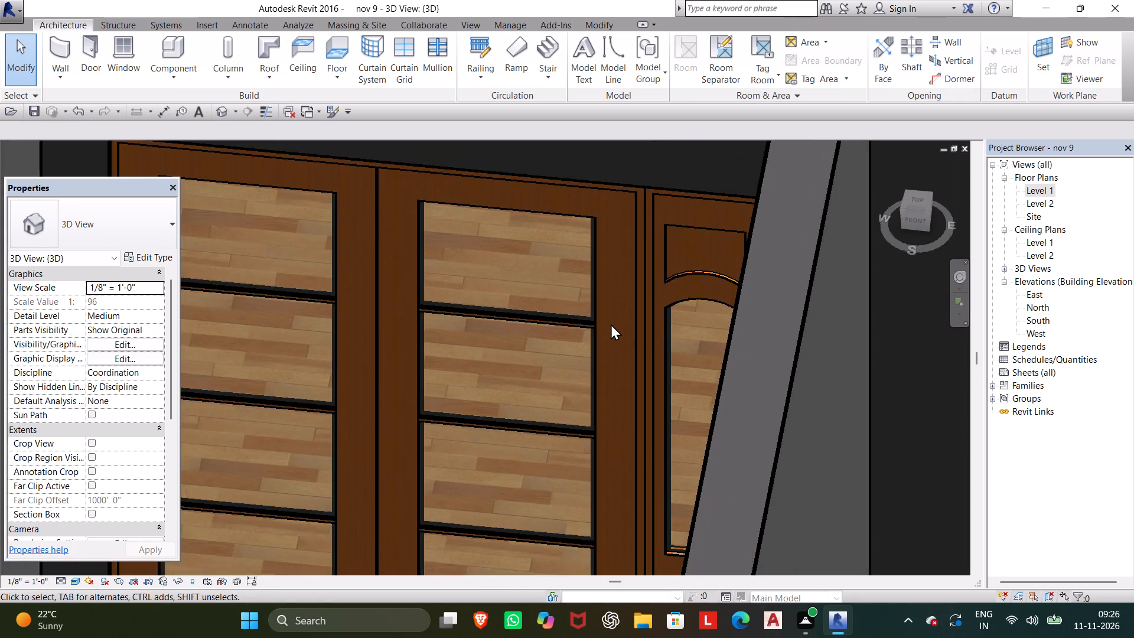
scroll(611, 324, "down", 4)
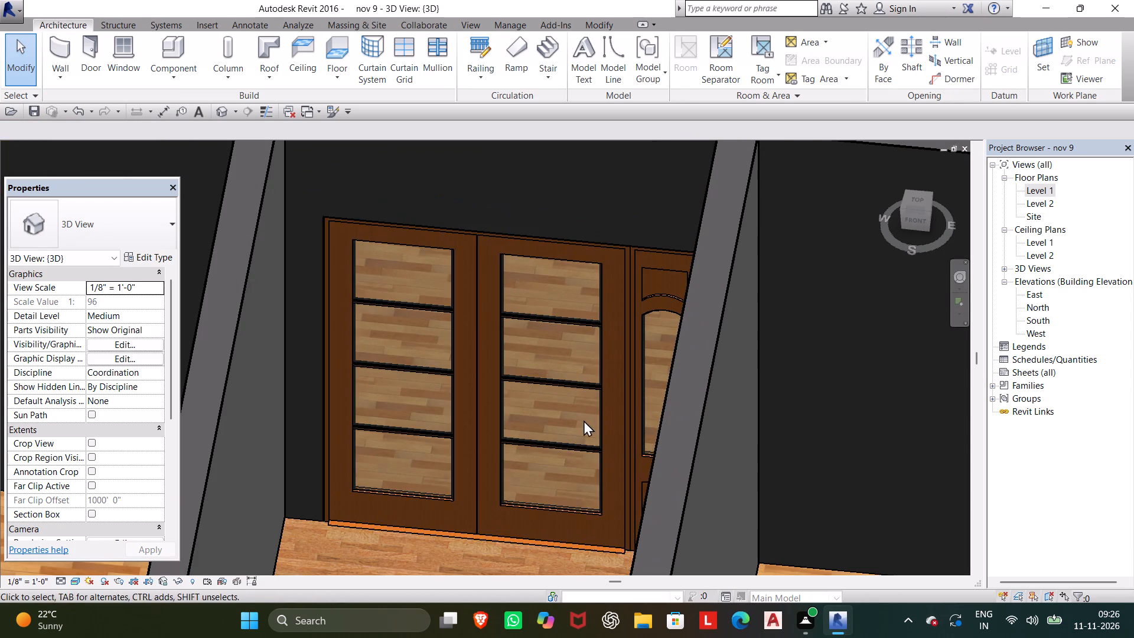
middle_click_drag(380, 569, 479, 564, "shift")
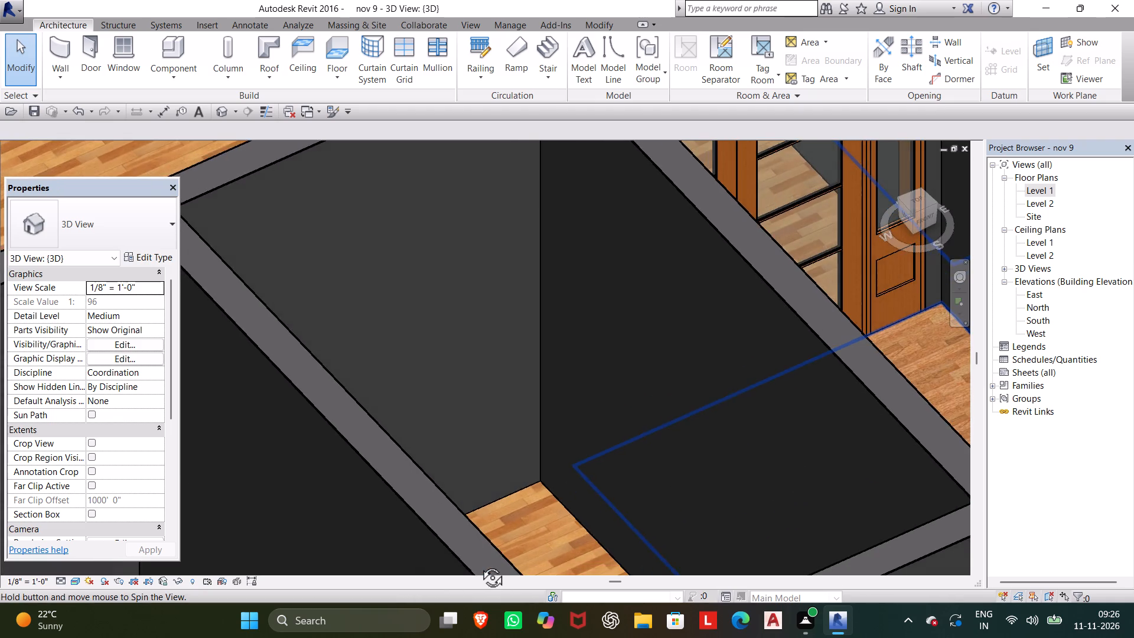
middle_click_drag(479, 564, 388, 528, "shift")
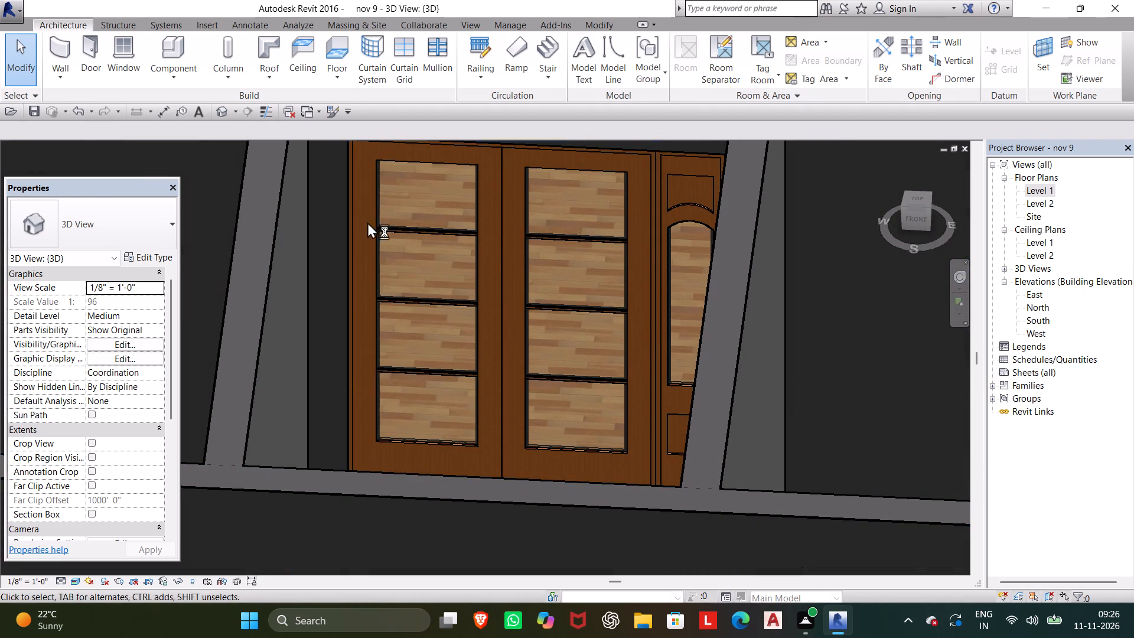
Change the double door's type to Door-Exterior-Double-Full Glass-Wood_Clad 64" x 84".
left_click(373, 226)
left_click(129, 222)
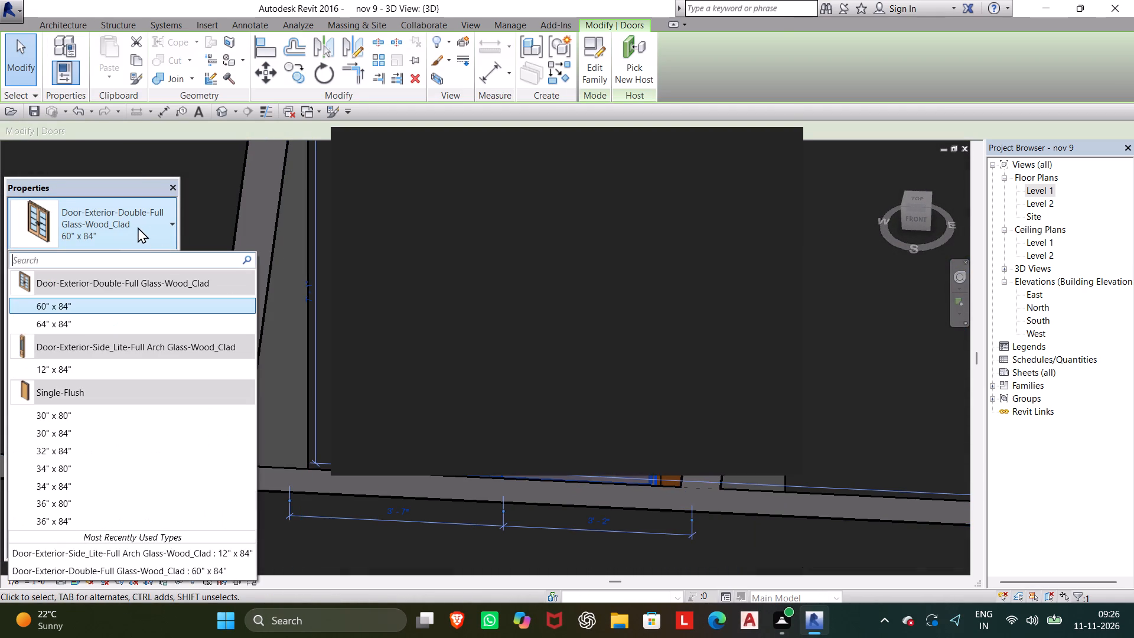
scroll(153, 421, "down", 6)
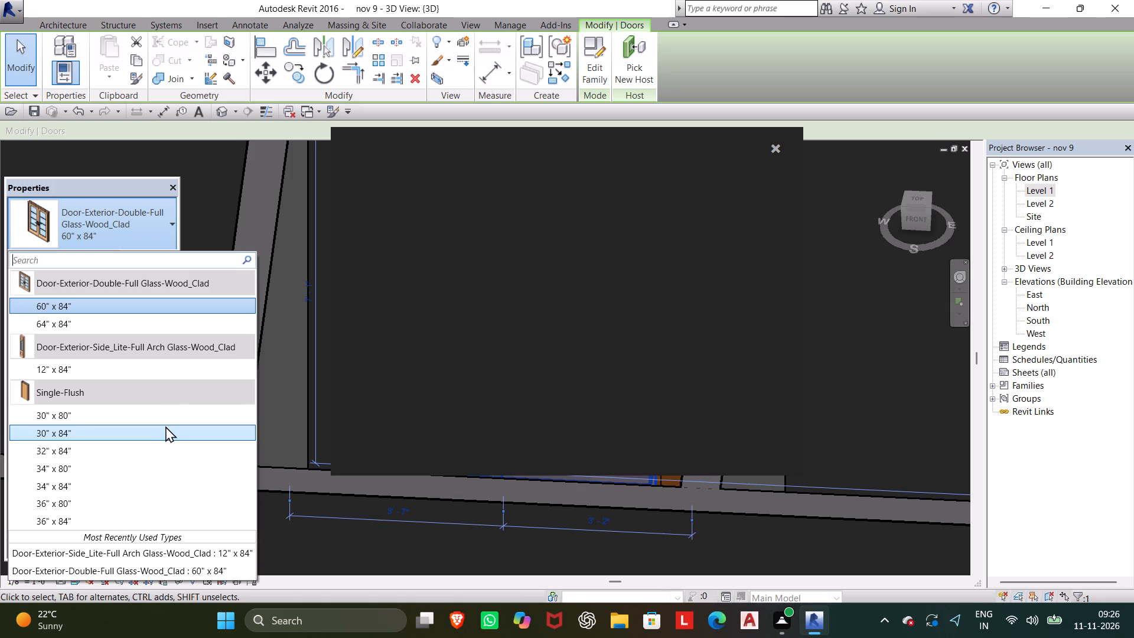
left_click(171, 318)
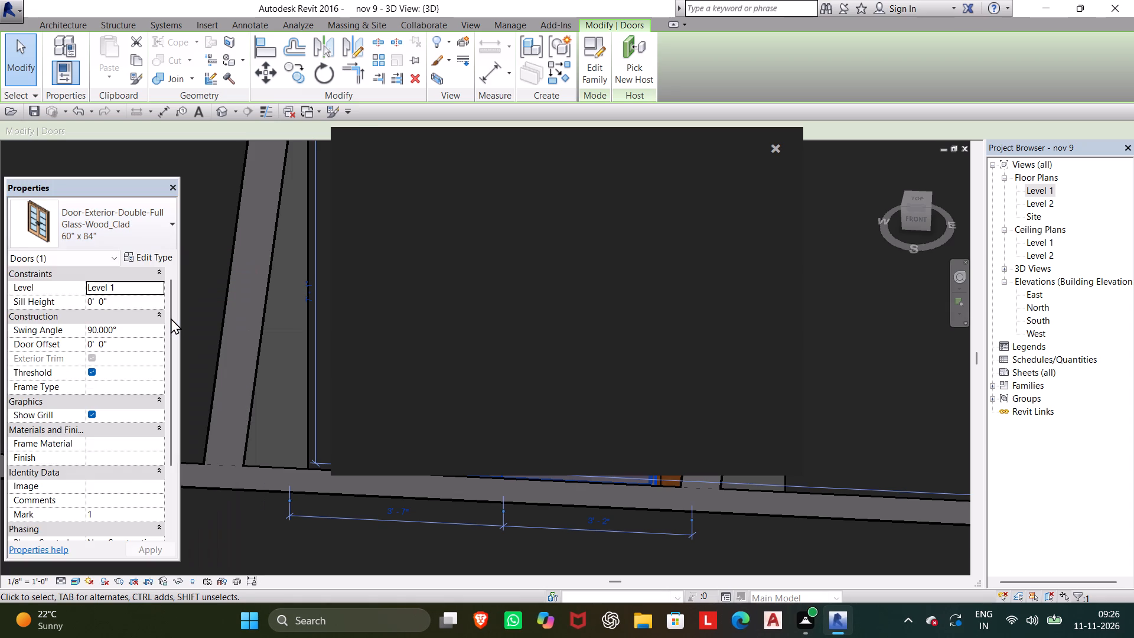
scroll(249, 248, "down", 4)
scroll(388, 284, "down", 2)
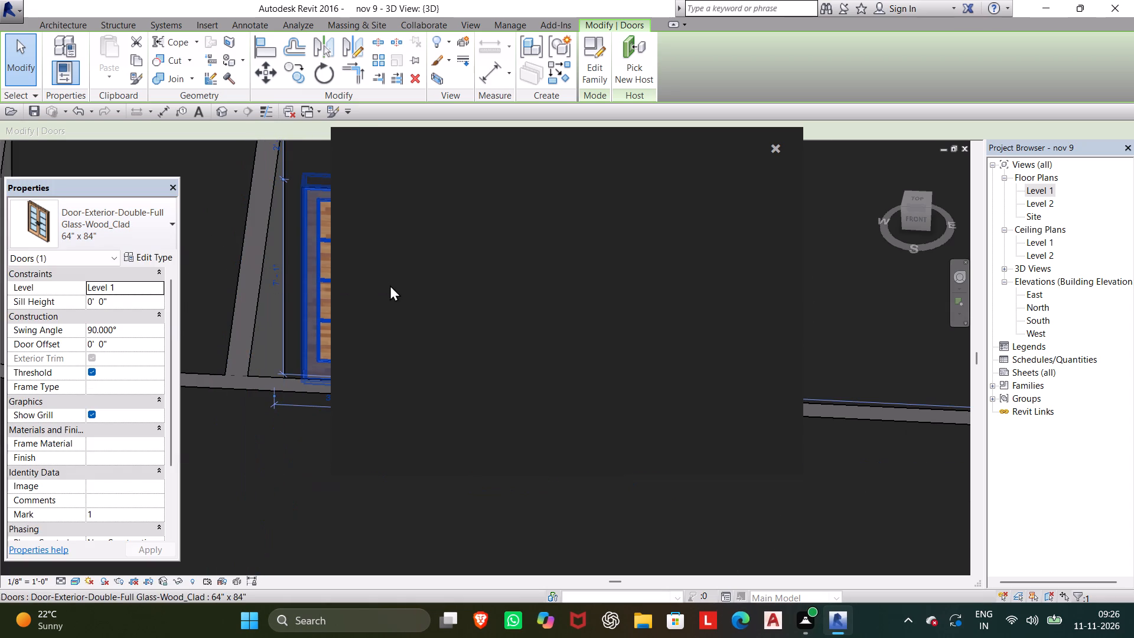
scroll(390, 285, "down", 1)
left_click(771, 147)
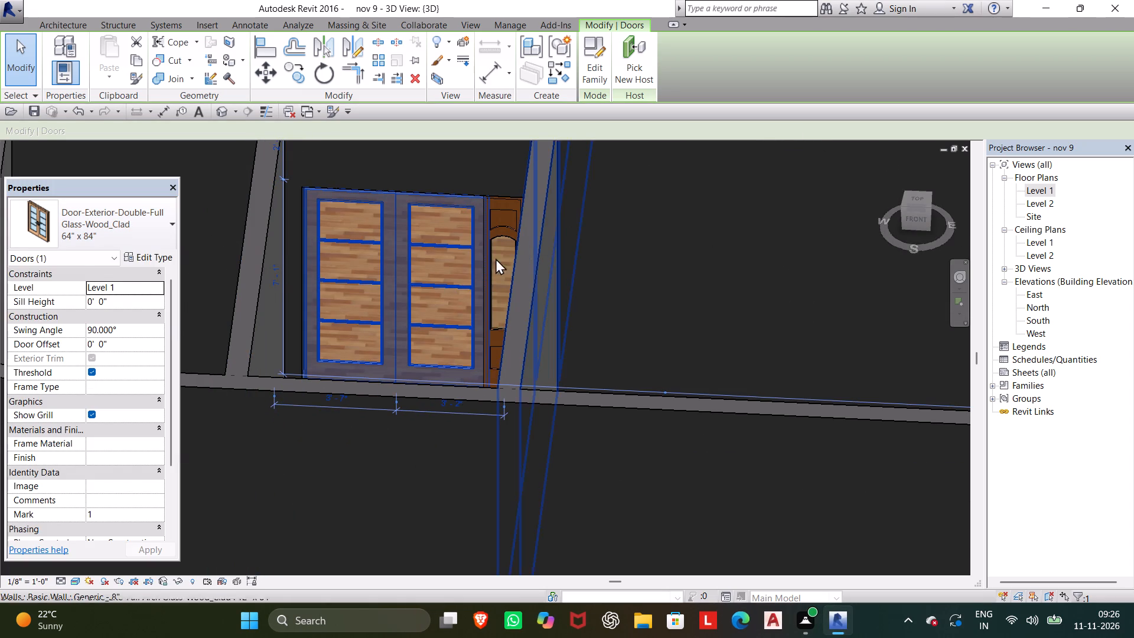
Nudge the 12" x 84" side lite east along the wall so it stands clear of the double door's frame.
scroll(513, 207, "up", 6)
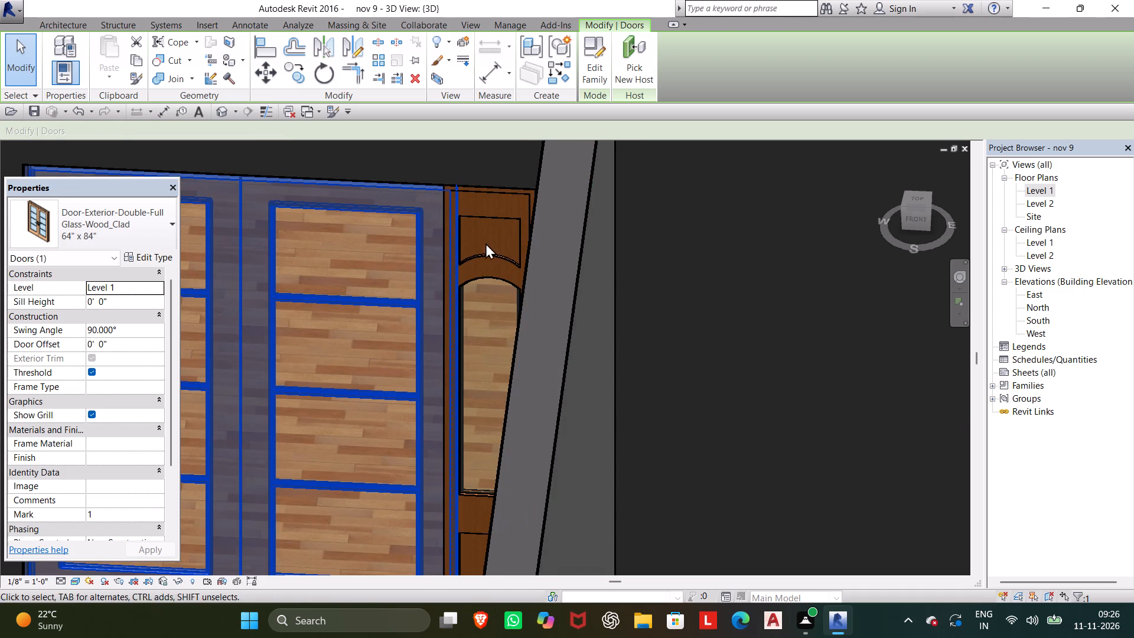
middle_click_drag(485, 243, 522, 218)
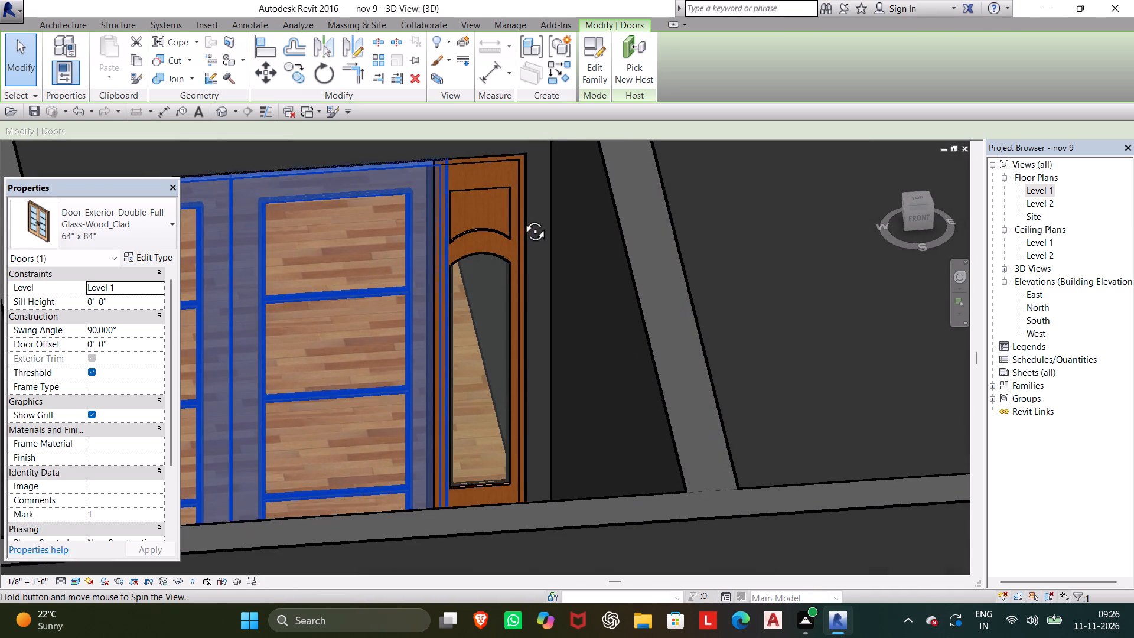
middle_click_drag(522, 218, 462, 226)
scroll(413, 243, "down", 4)
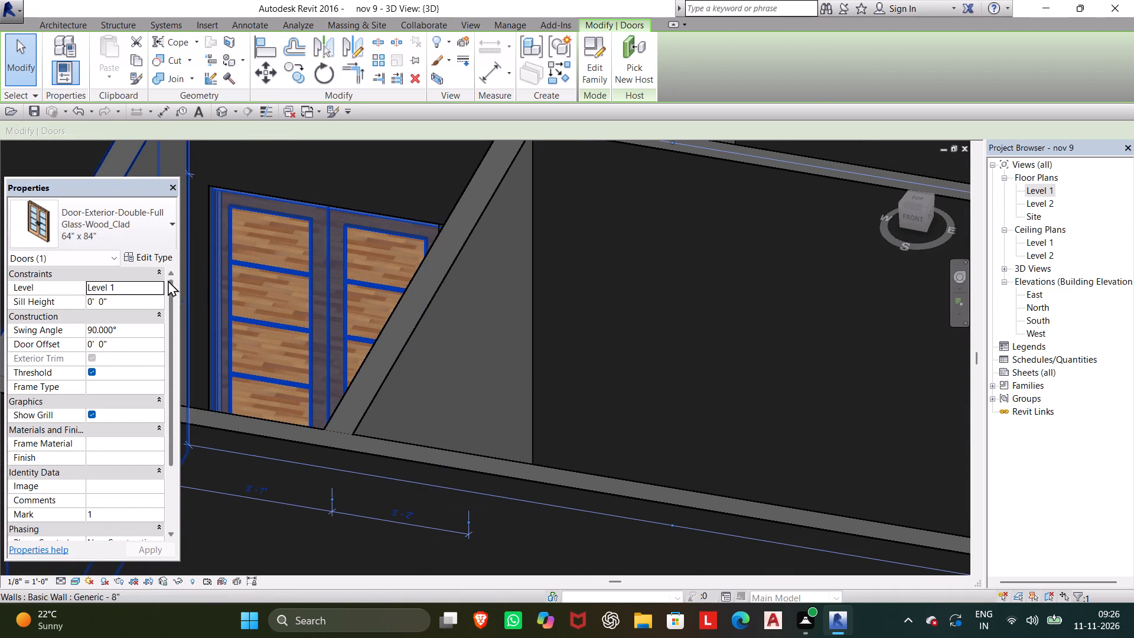
scroll(225, 225, "down", 3)
middle_click_drag(218, 247, 283, 225, "shift")
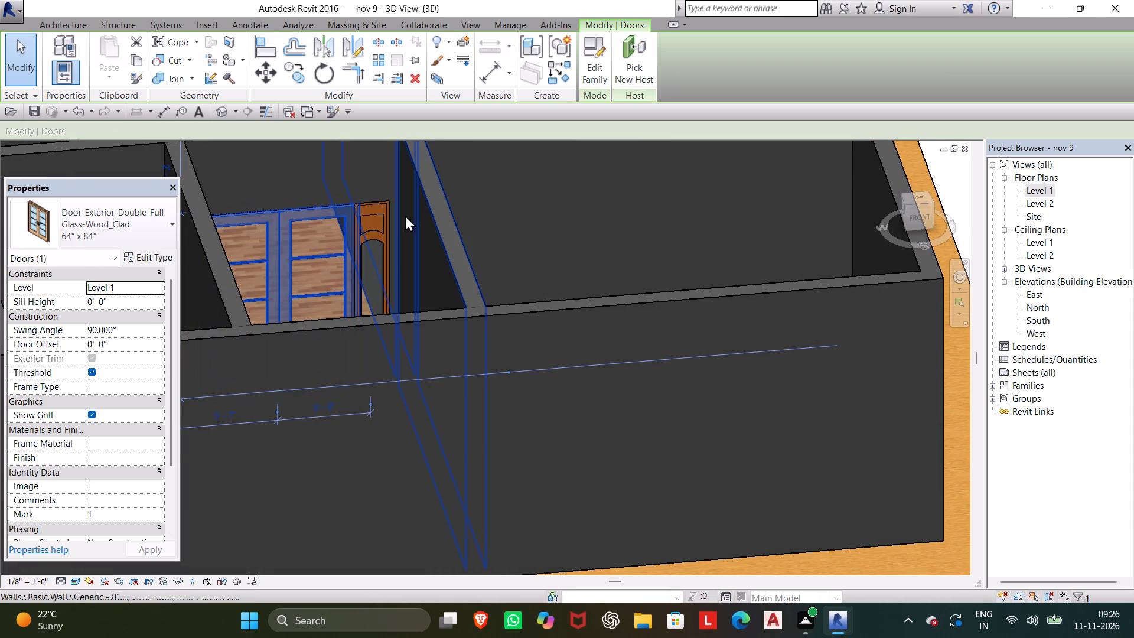
scroll(373, 214, "up", 7)
left_click(395, 192)
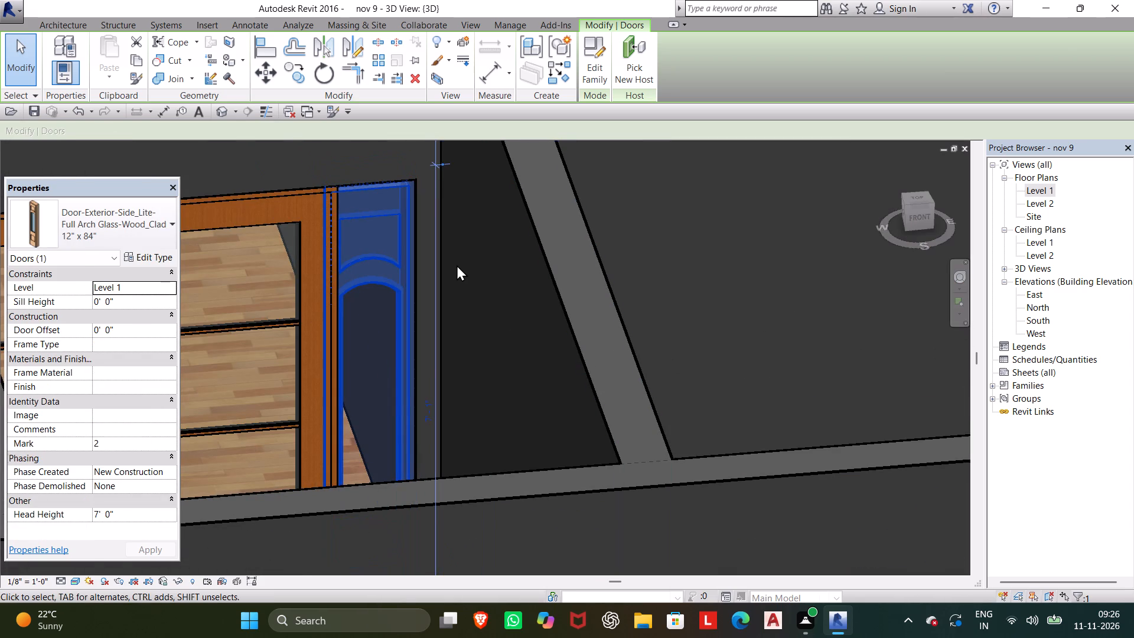
key("Right")
key("Right")
key("Right")
key("Right")
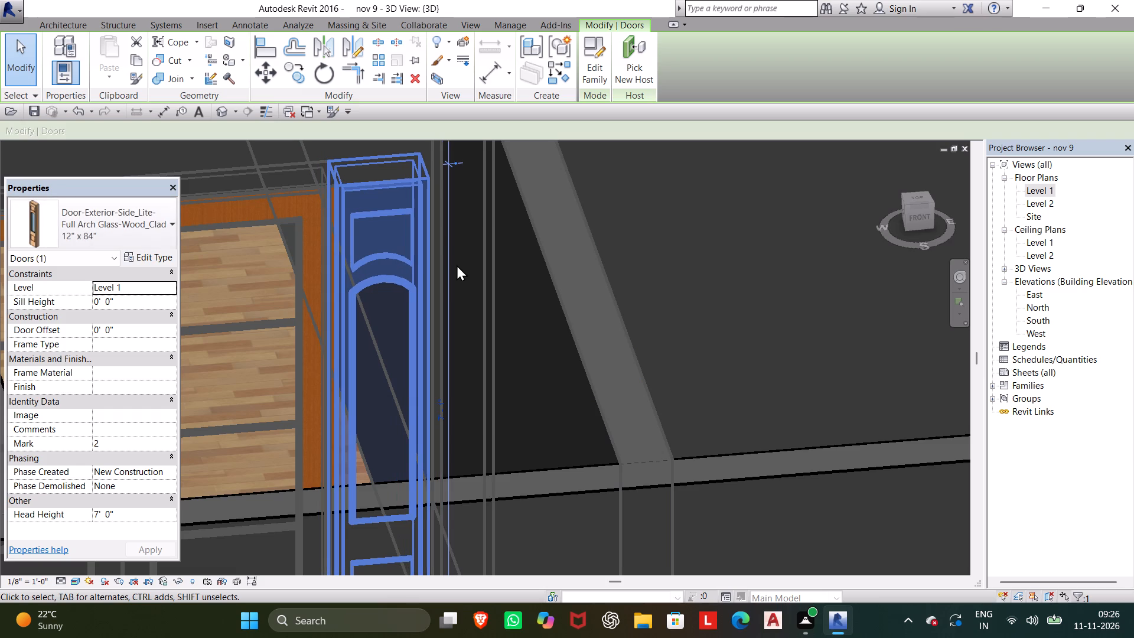
key("Right")
key("Right")
key("Right")
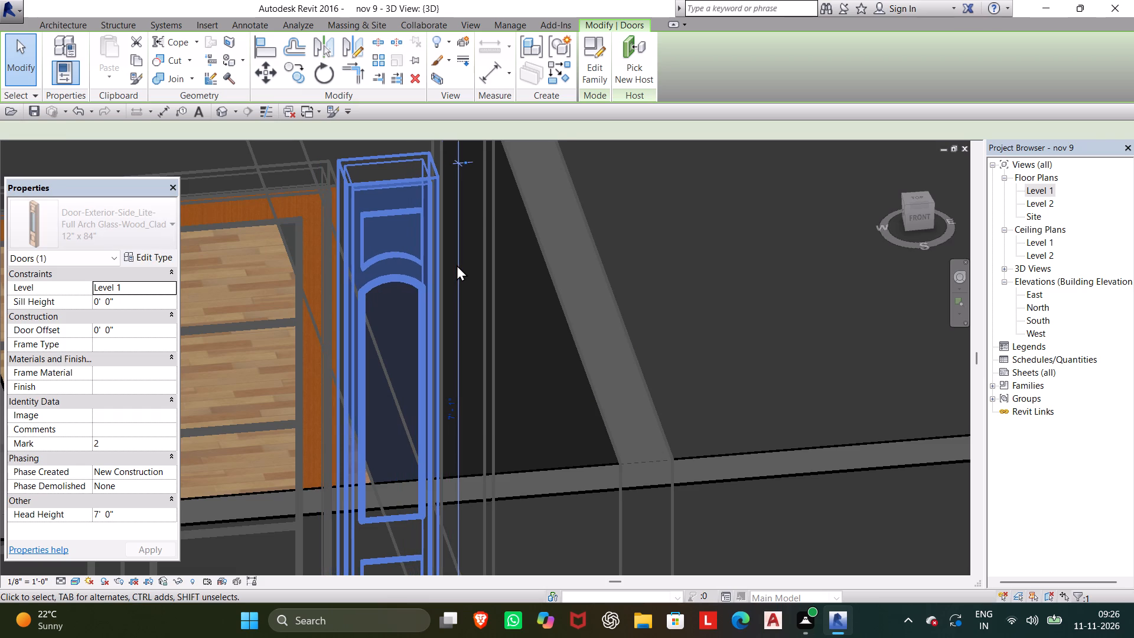
left_click(659, 233)
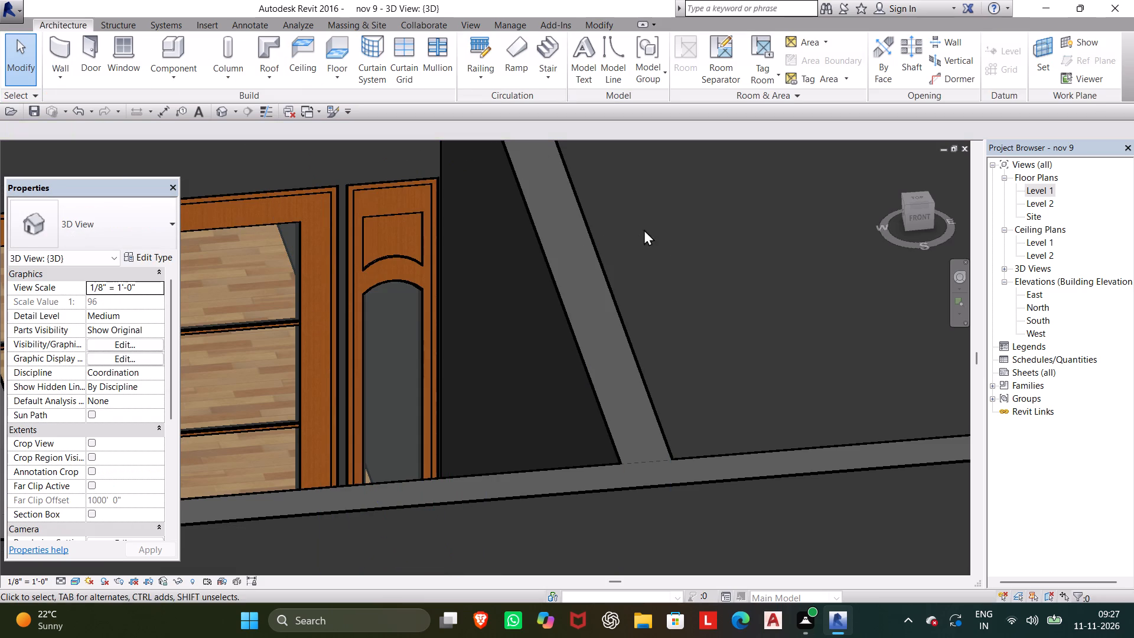
Nudge the side lite two increments back west to narrow its gap to the double door.
left_click(407, 211)
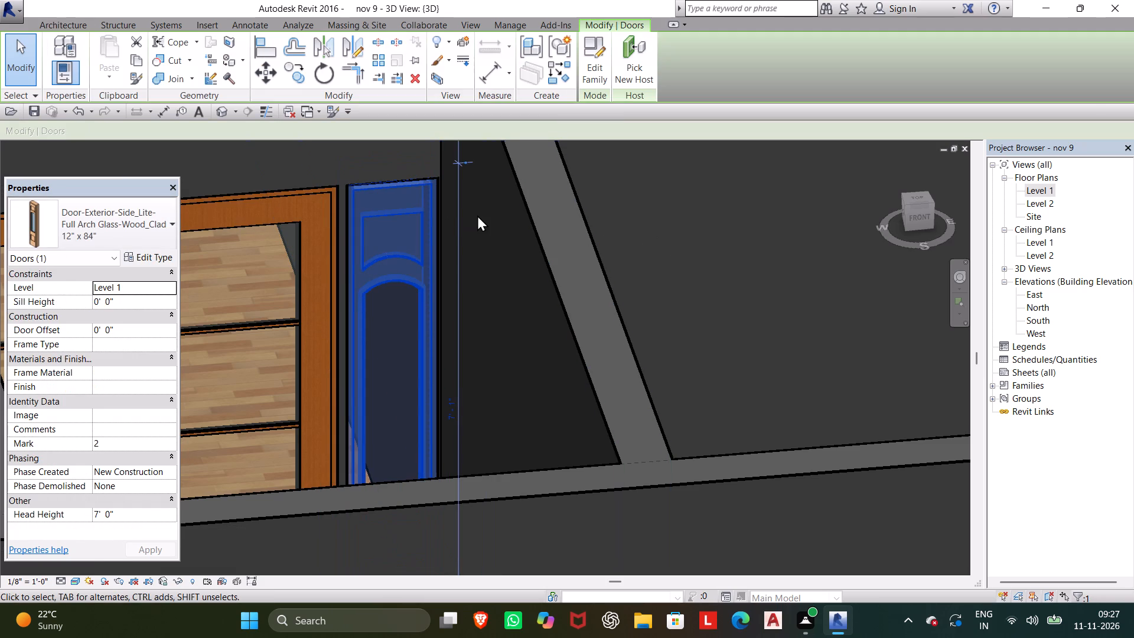
key("Left")
key("Left")
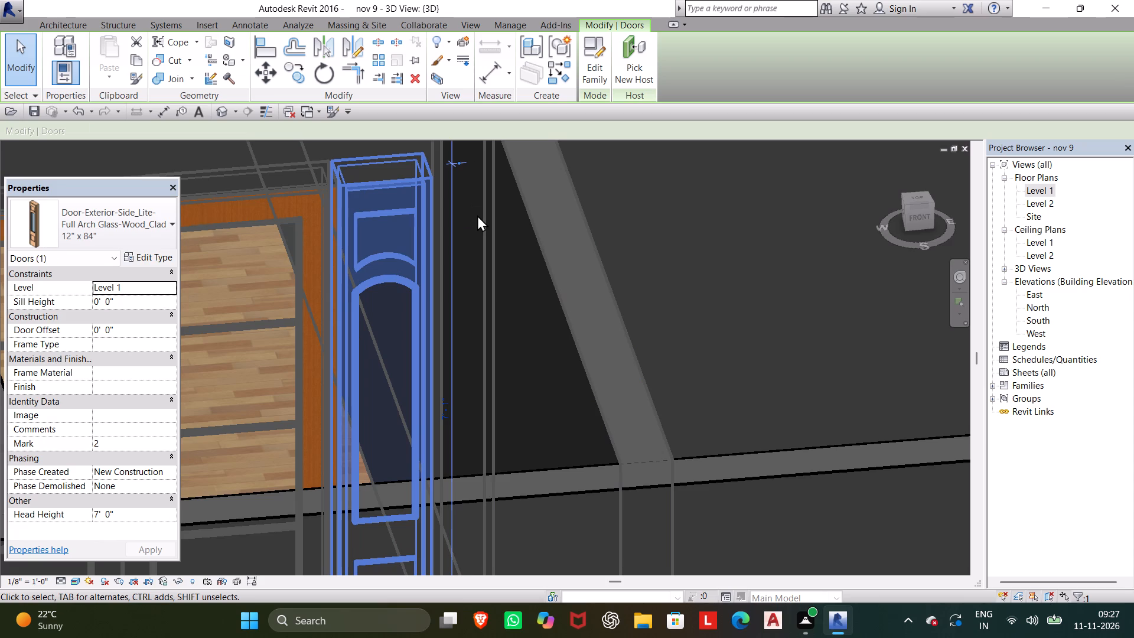
left_click(677, 222)
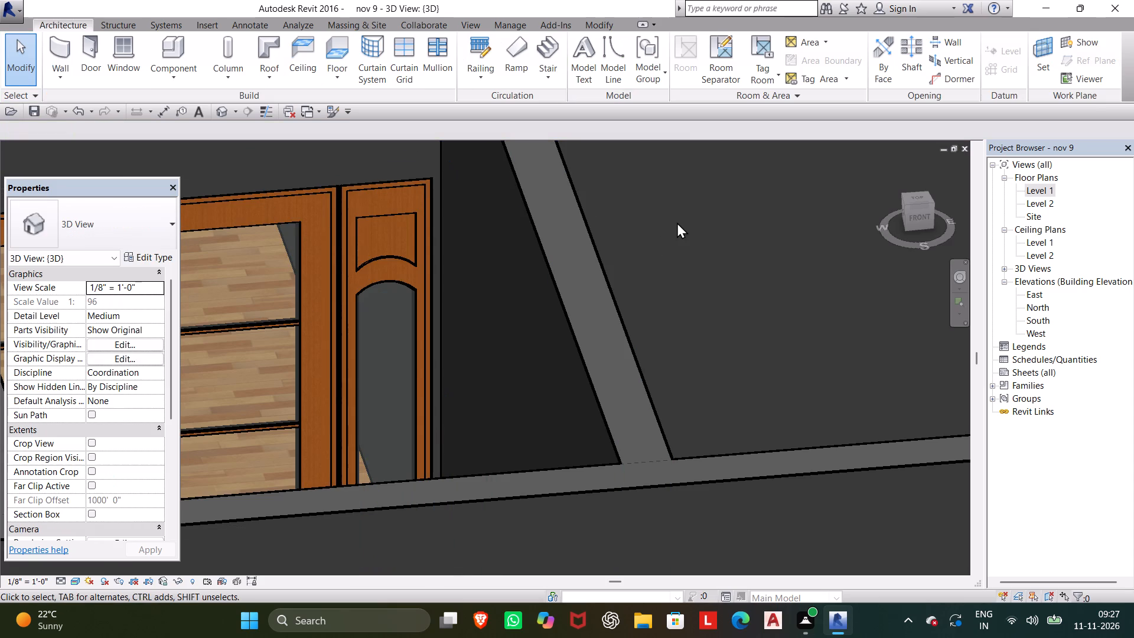
Examine the gap between the side lite and double door, down to floor level, from the southern room's side.
scroll(618, 222, "down", 1)
scroll(421, 229, "up", 4)
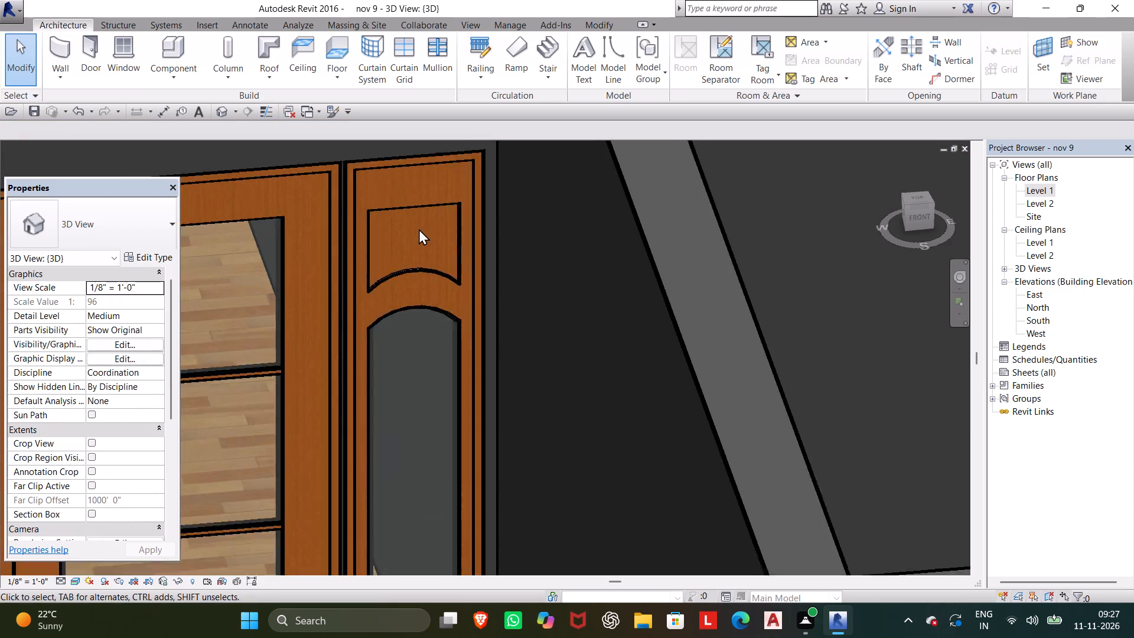
scroll(419, 229, "up", 1)
scroll(372, 409, "down", 3)
middle_click_drag(383, 385, 480, 28)
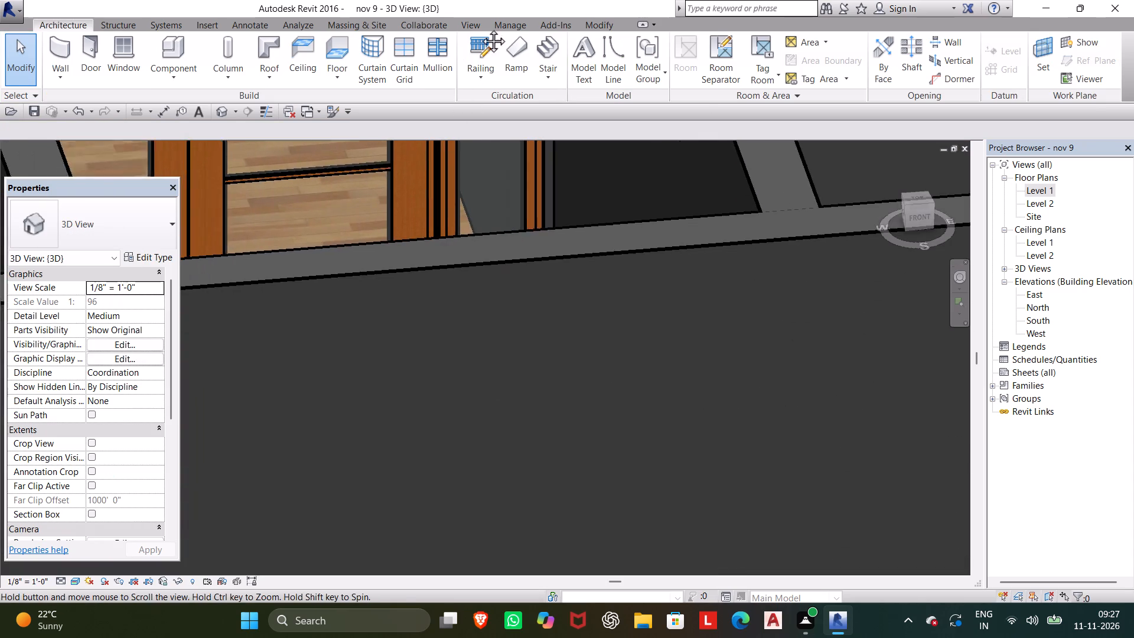
middle_click_drag(480, 28, 488, 11)
middle_click_drag(402, 196, 417, 281)
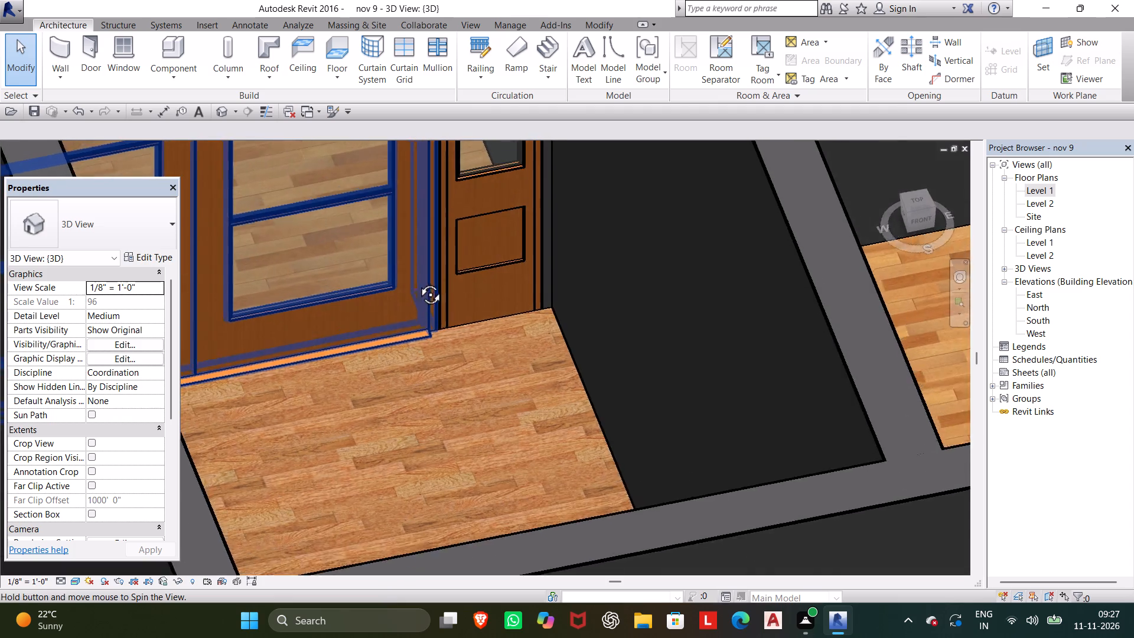
middle_click_drag(417, 281, 445, 304)
scroll(351, 502, "down", 3)
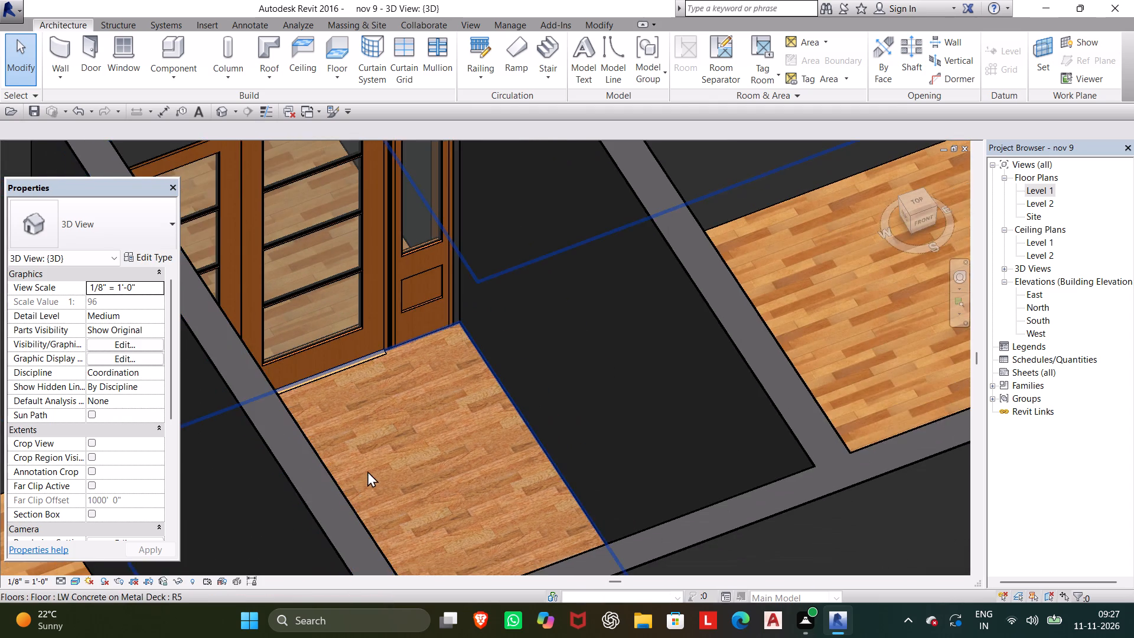
scroll(369, 470, "down", 2)
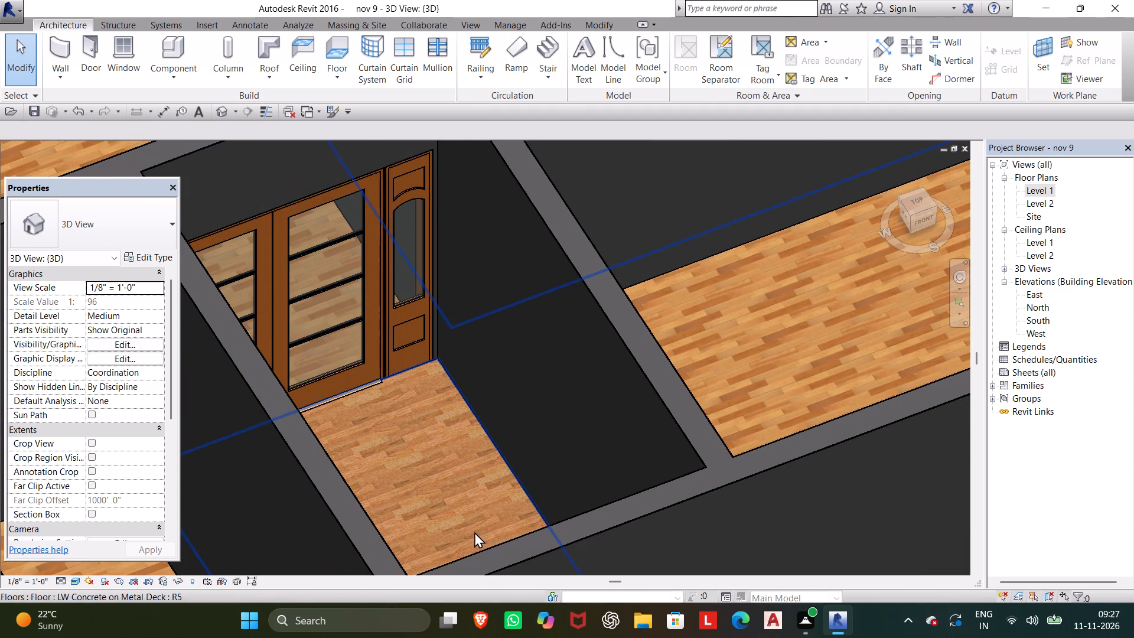
Examine the double door and side lite from the large northern room's side, including the wall strip between them.
middle_click_drag(468, 524, 531, 510, "shift")
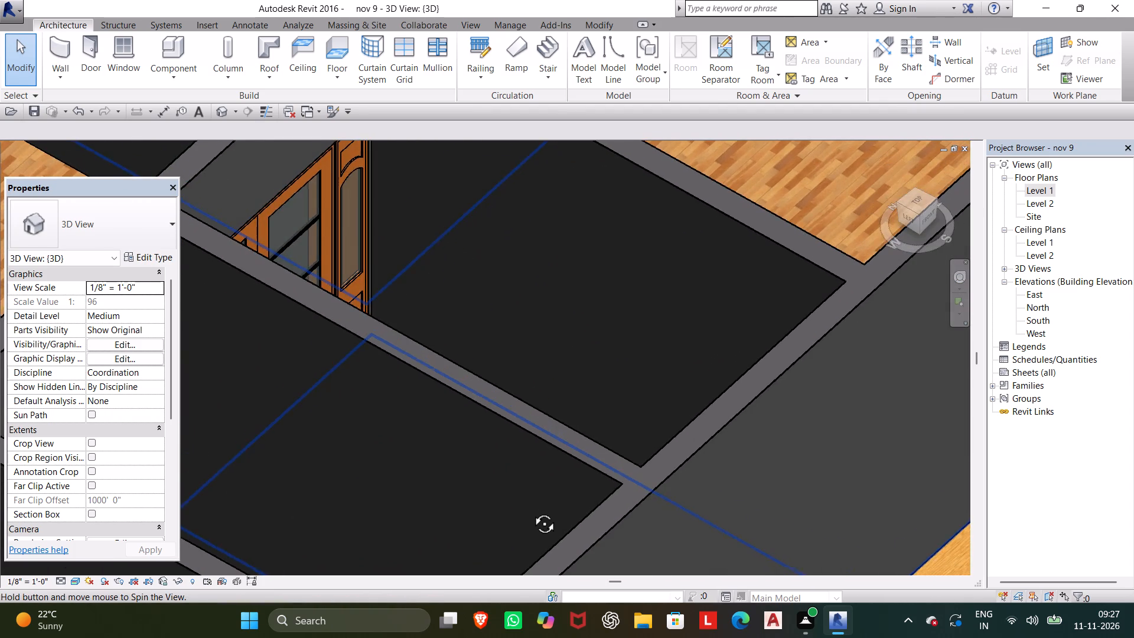
middle_click_drag(531, 510, 309, 633, "shift")
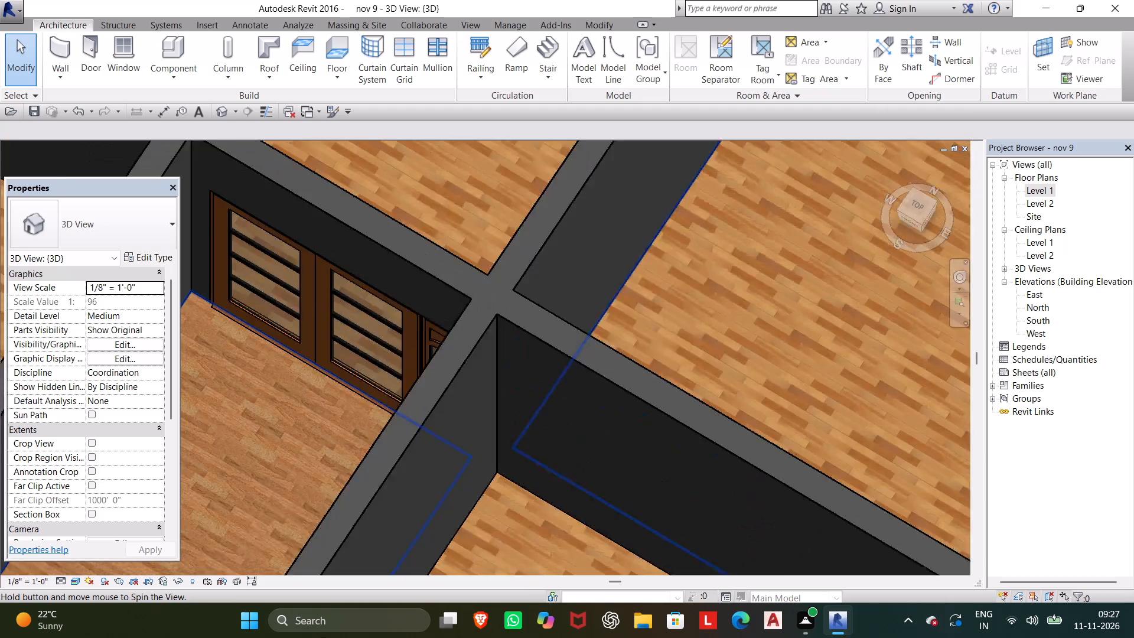
middle_click_drag(309, 633, 34, 608, "shift")
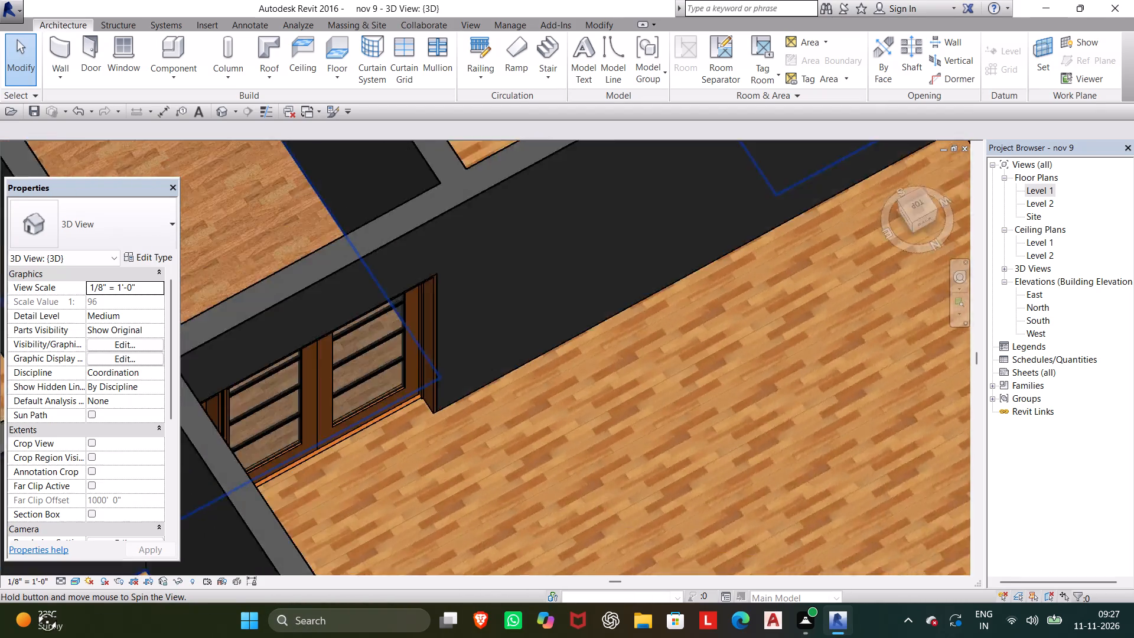
middle_click_drag(34, 608, 3, 568, "shift")
scroll(526, 545, "down", 3)
middle_click_drag(525, 545, 530, 534)
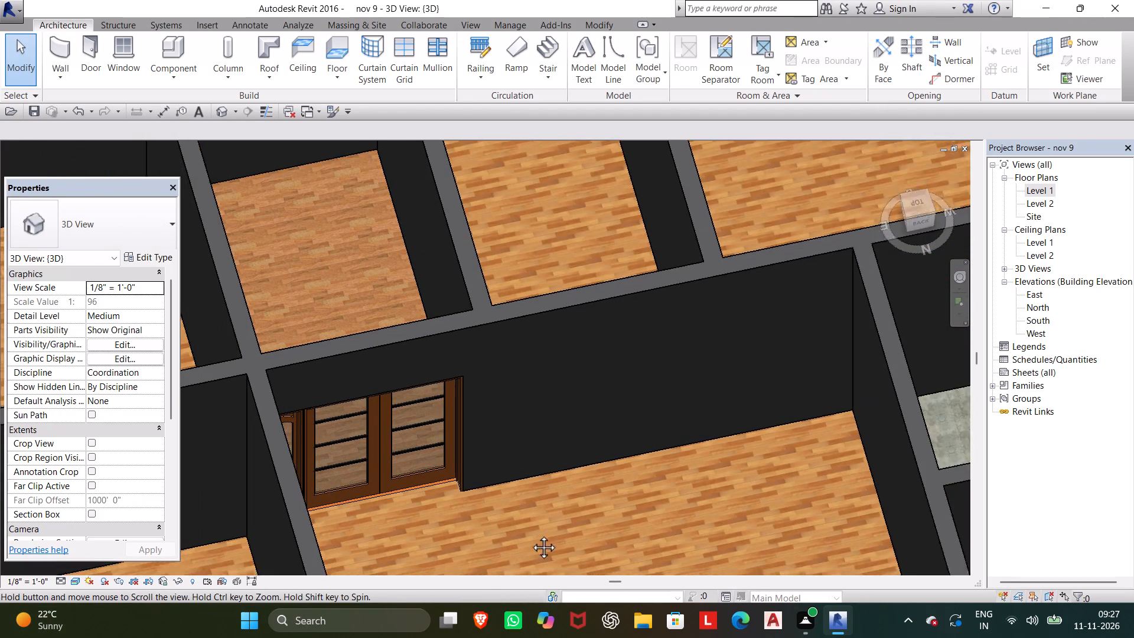
middle_click_drag(530, 534, 504, 509)
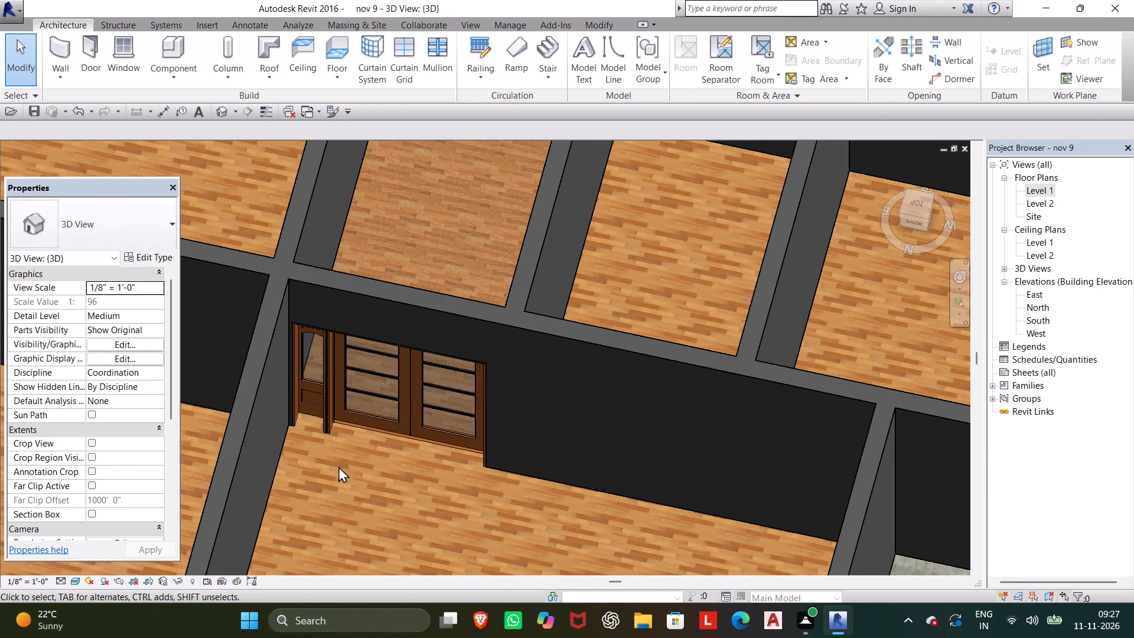
scroll(309, 432, "up", 13)
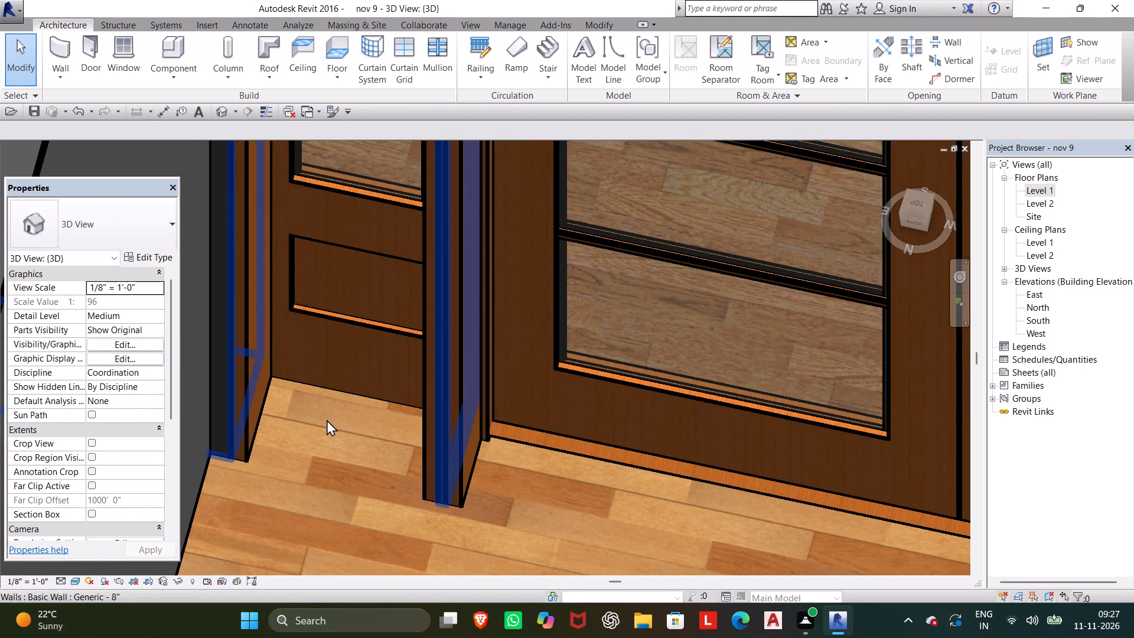
scroll(327, 421, "down", 7)
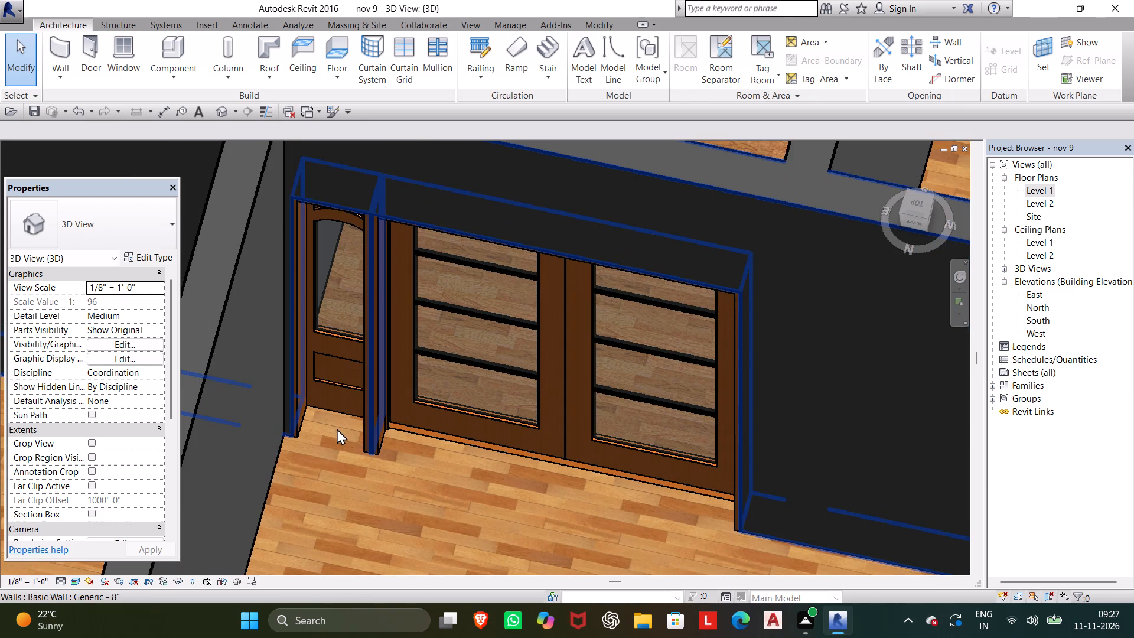
scroll(338, 425, "down", 3)
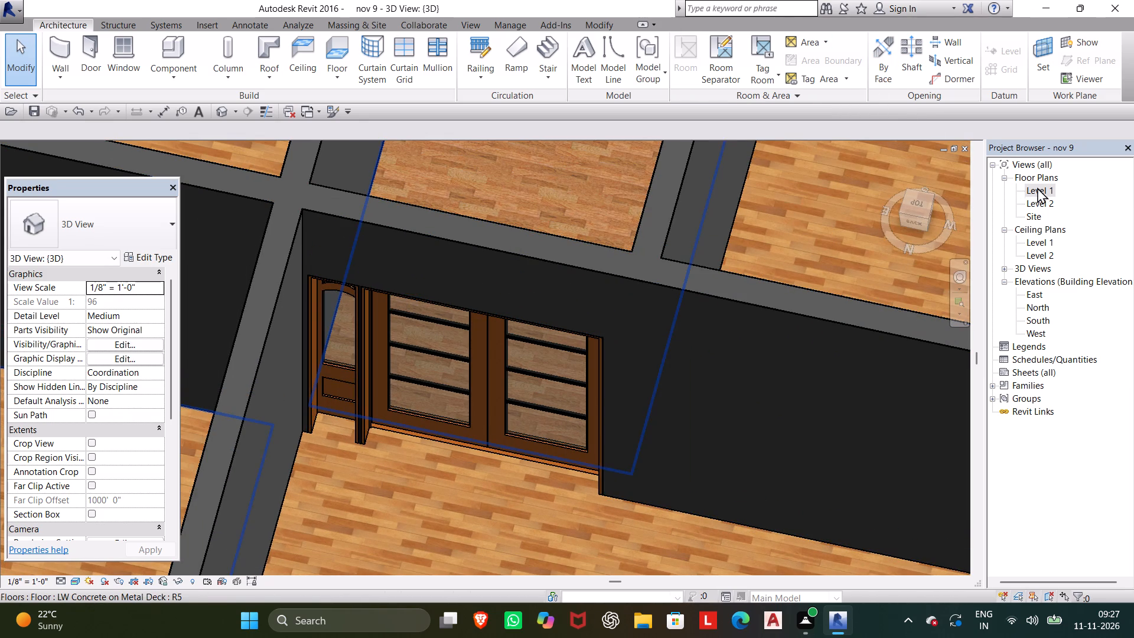
Return to the Level 1 floor plan.
double_click(1037, 187)
scroll(801, 276, "down", 3)
middle_click_drag(774, 285, 744, 355)
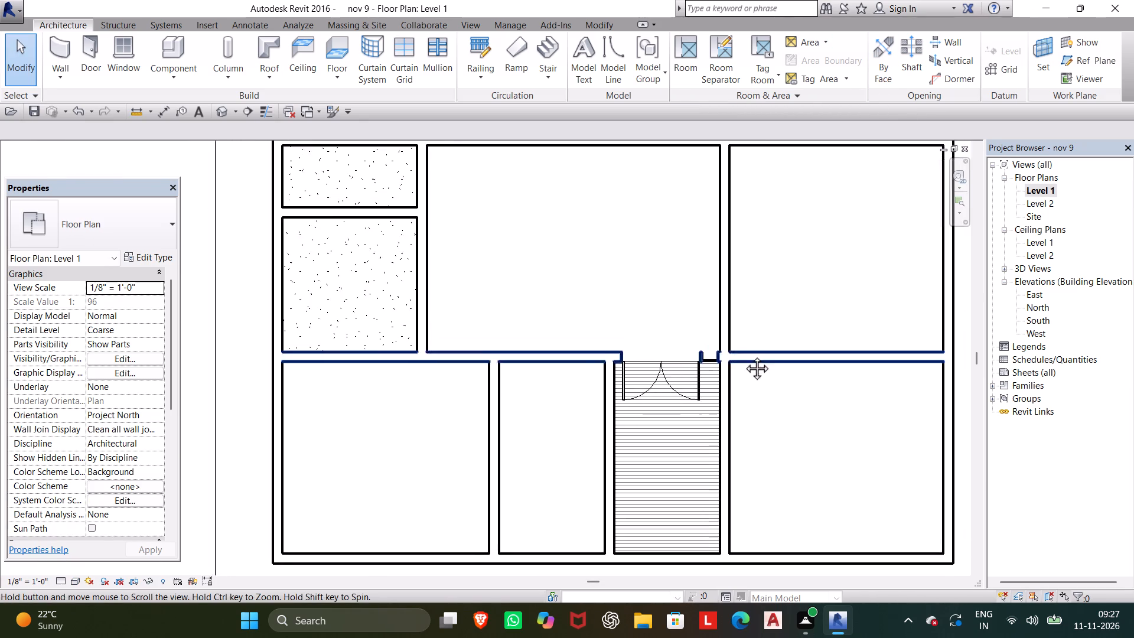
middle_click_drag(744, 355, 719, 411)
scroll(739, 366, "down", 3)
middle_click_drag(709, 399, 674, 459)
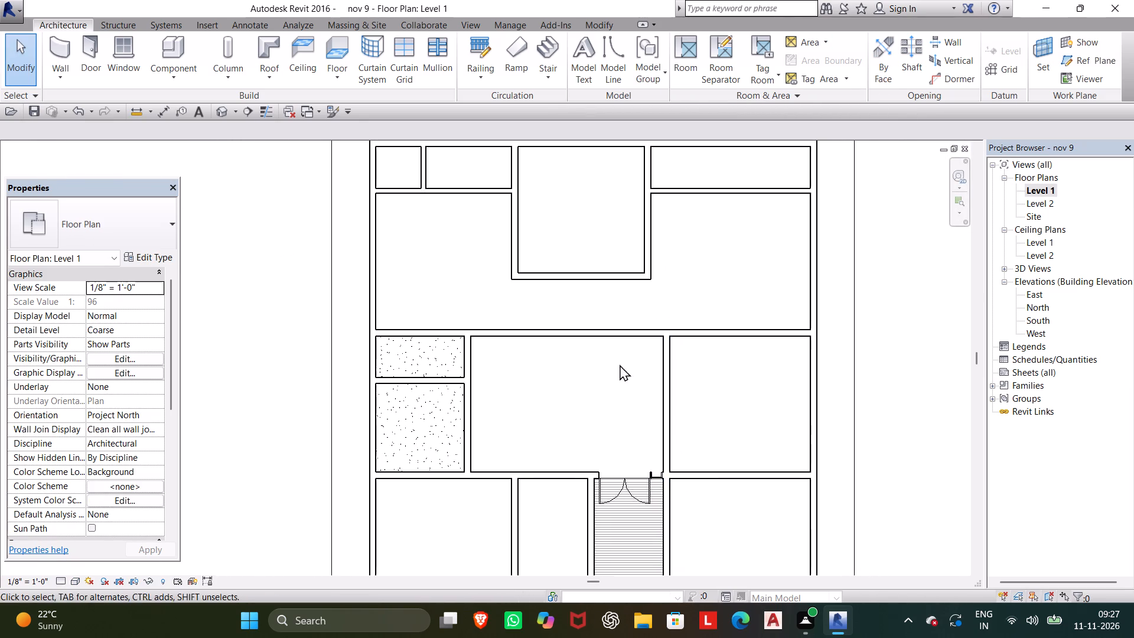
scroll(500, 268, "down", 1)
middle_click_drag(491, 281, 474, 311)
scroll(484, 294, "down", 1)
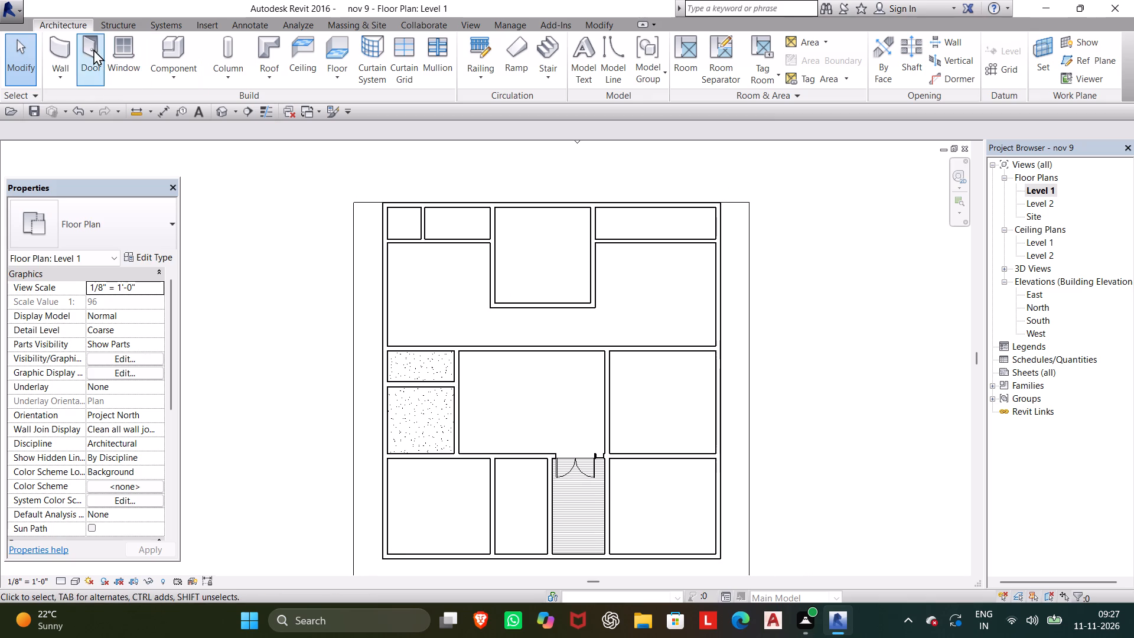
Load the residential door family Door-Interior-Single-Full Glass-Wood in the 36" x 84" type for placement.
left_click(93, 49)
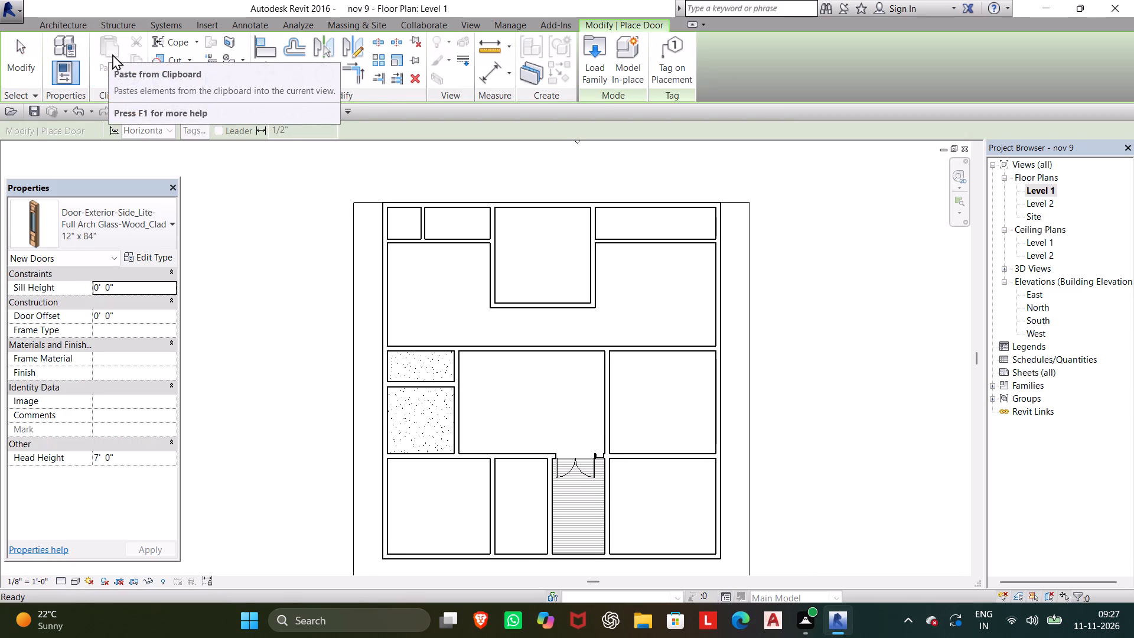
left_click(600, 50)
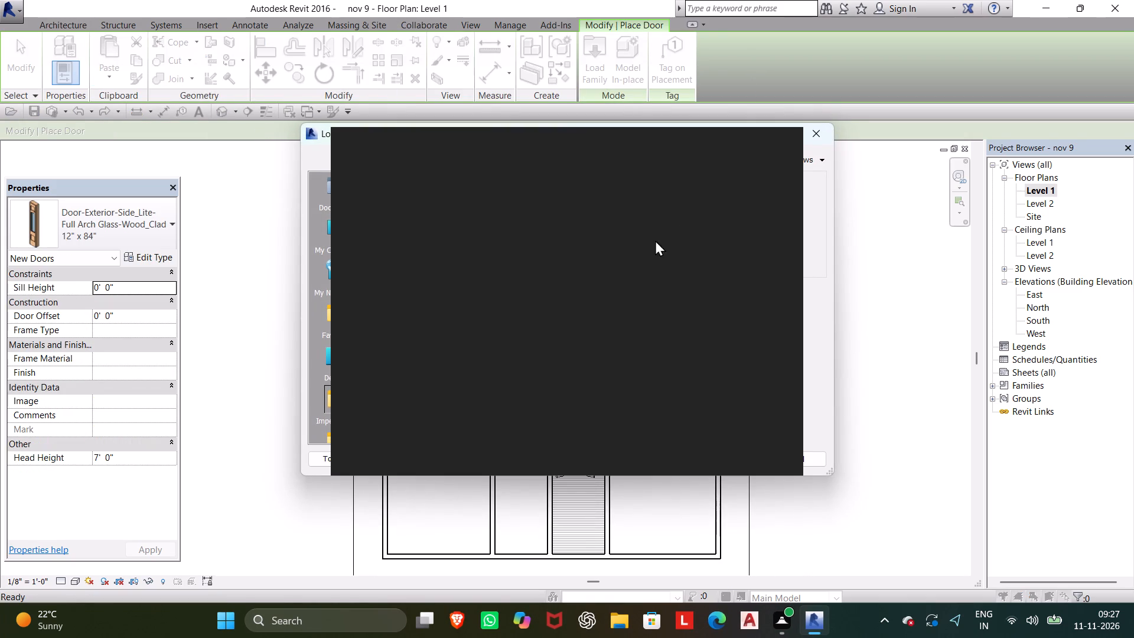
left_click(778, 149)
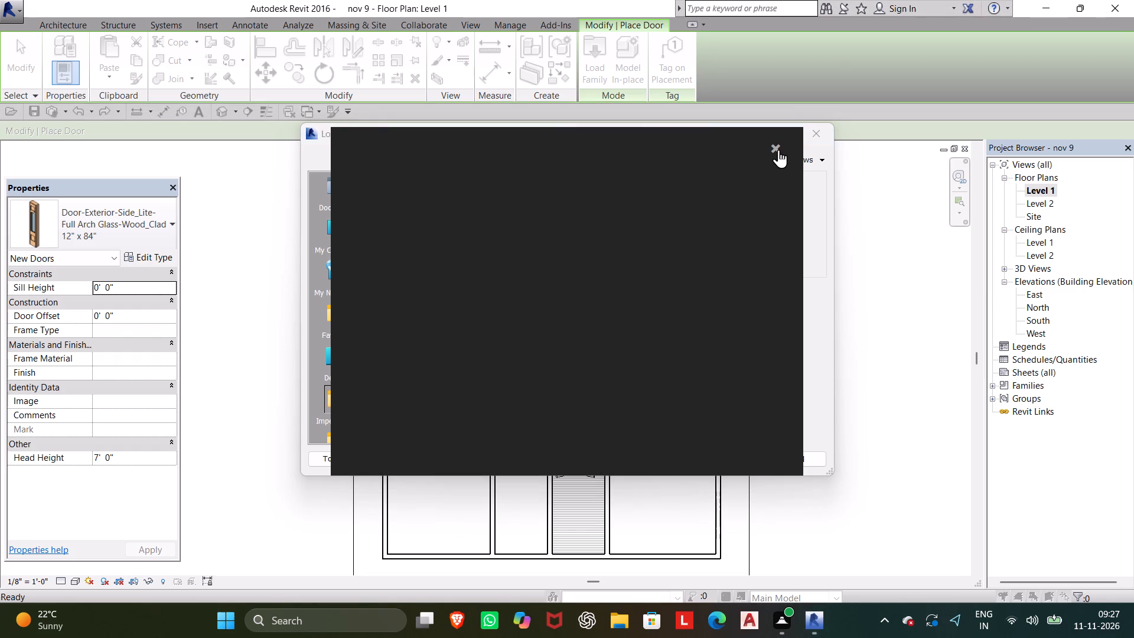
left_click(639, 309)
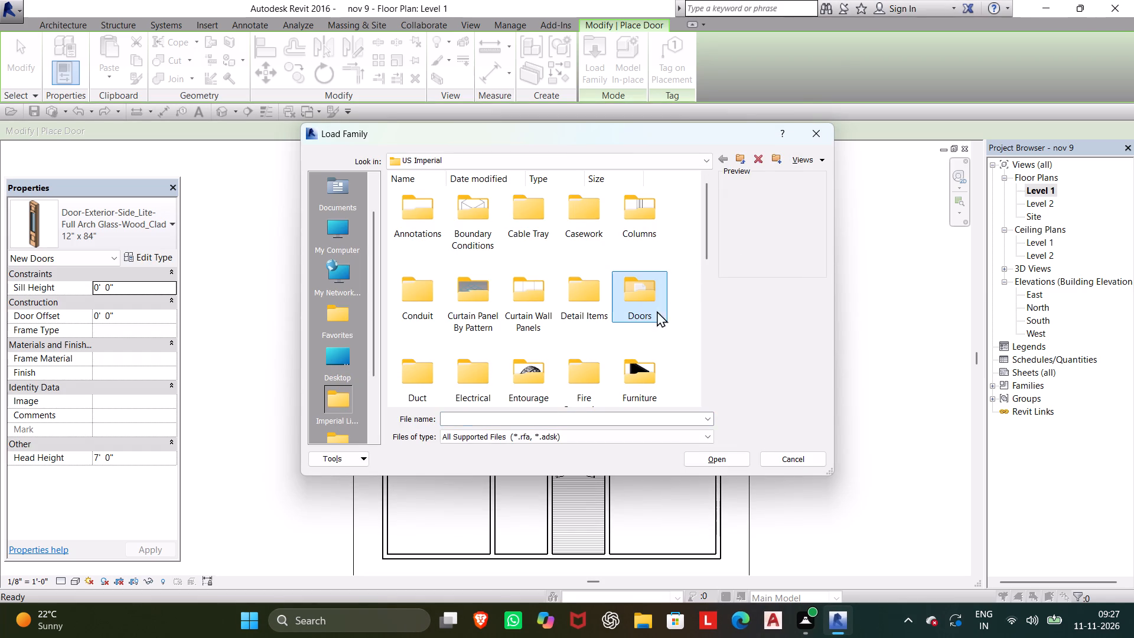
left_click(706, 456)
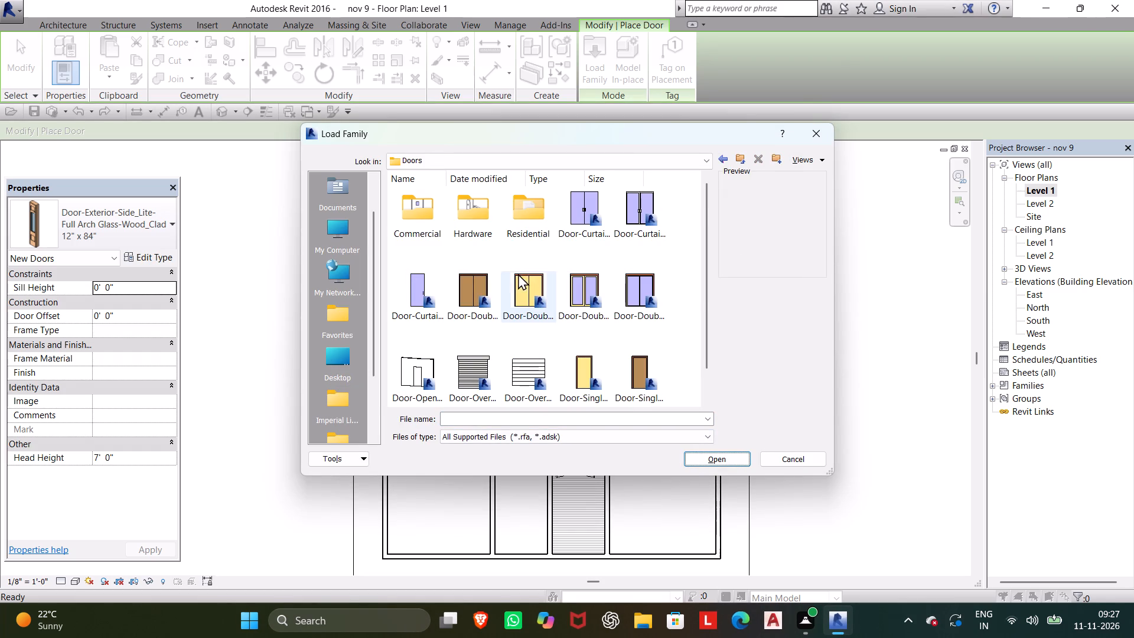
left_click(515, 213)
left_click(718, 454)
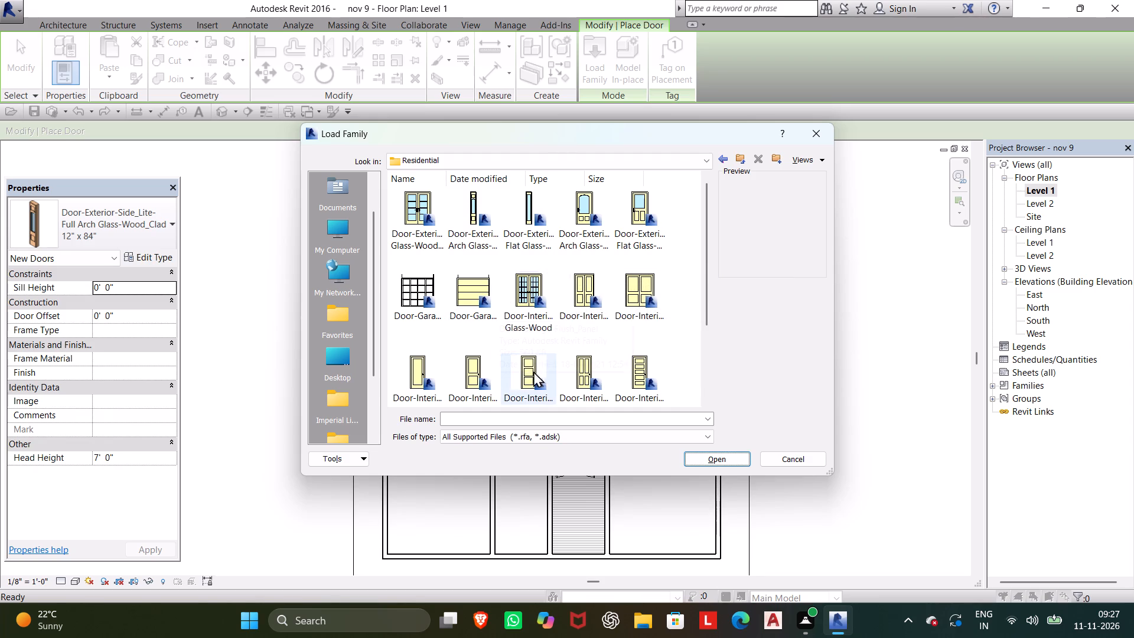
scroll(635, 368, "down", 2)
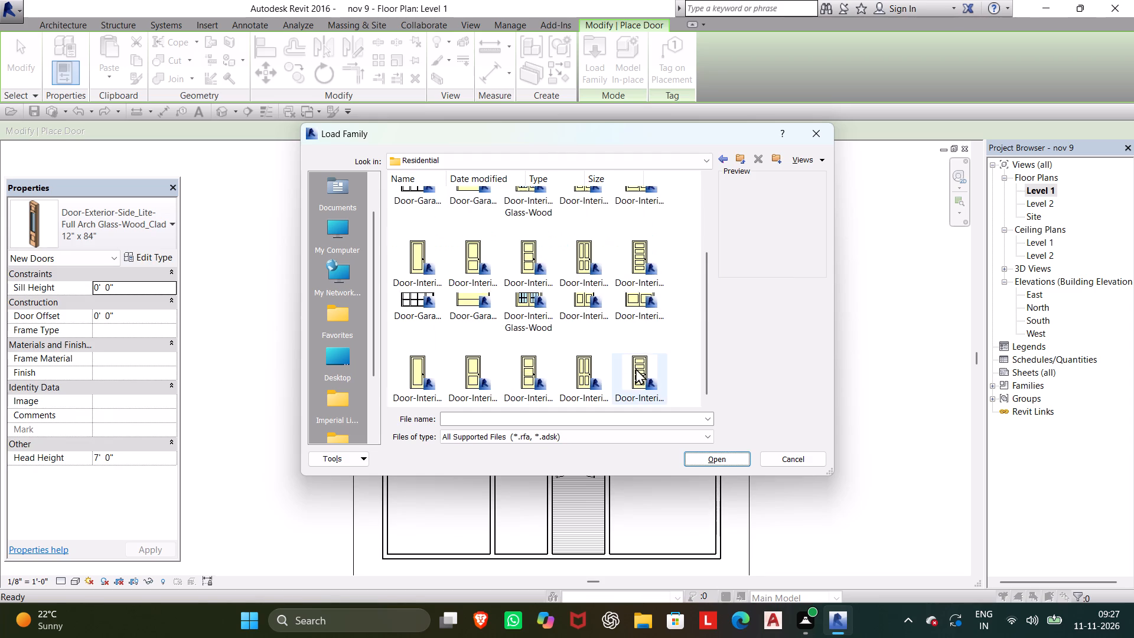
scroll(636, 368, "down", 2)
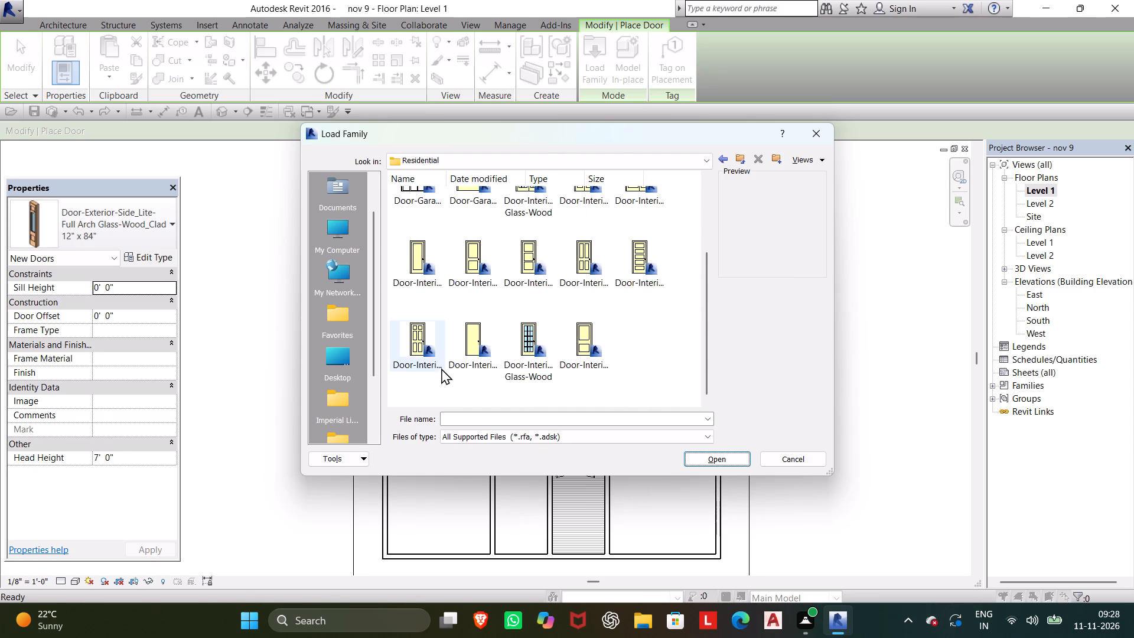
left_click(543, 340)
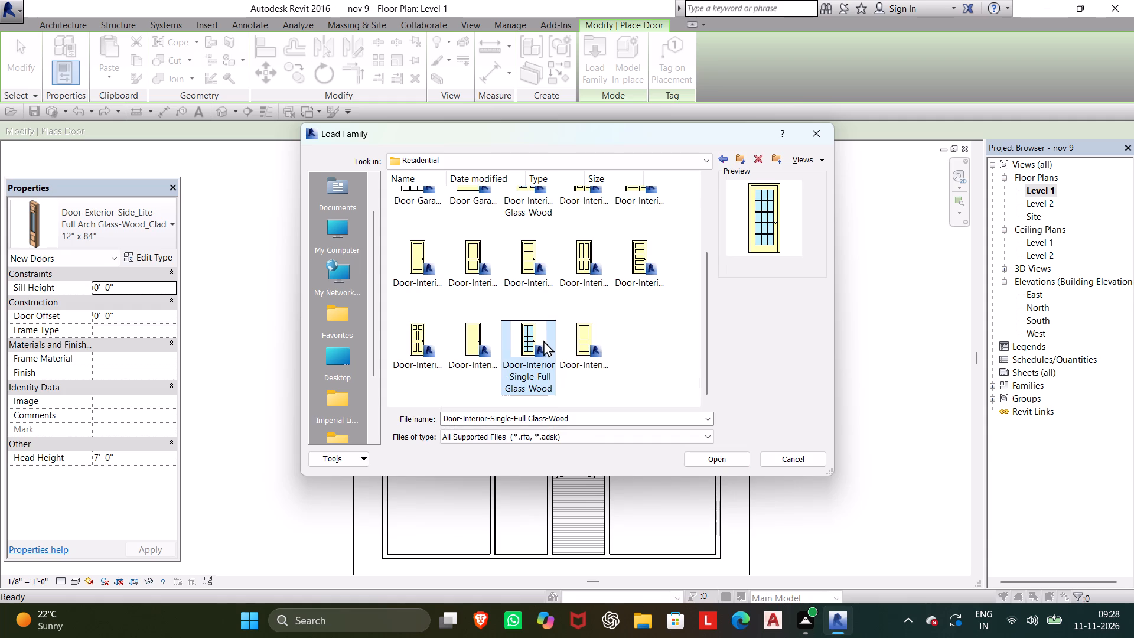
left_click(718, 455)
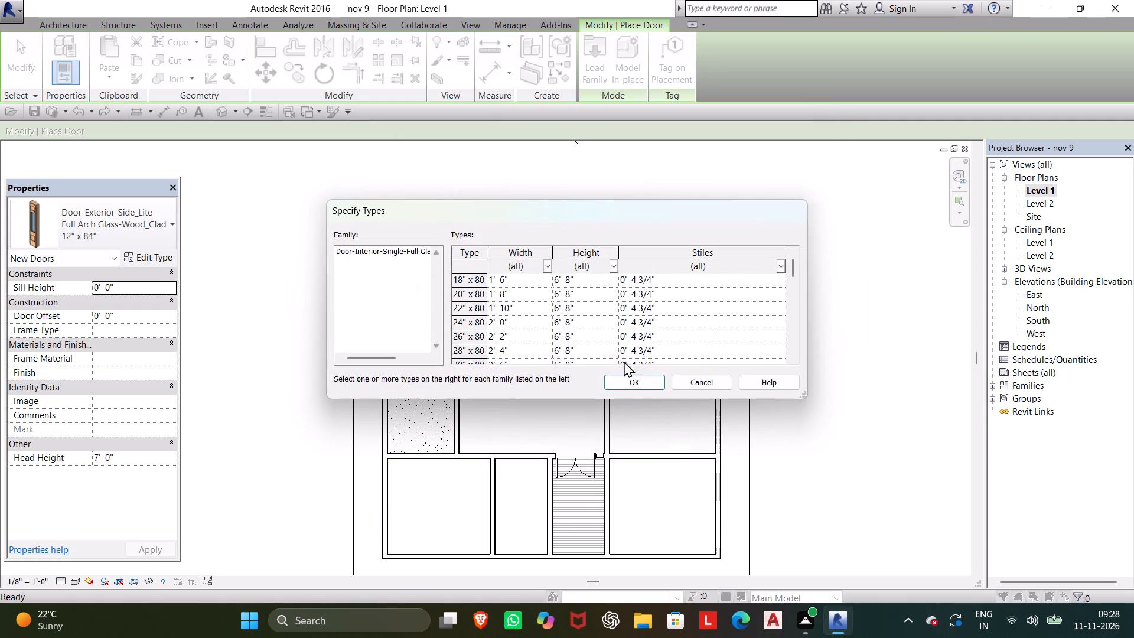
scroll(516, 339, "down", 1)
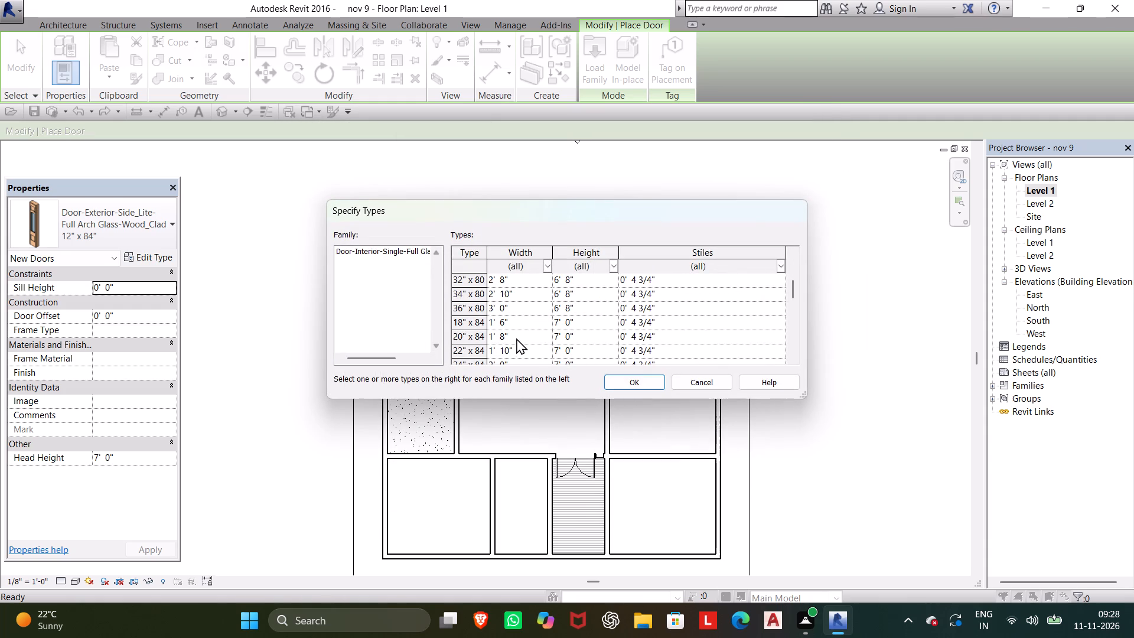
scroll(516, 336, "down", 1)
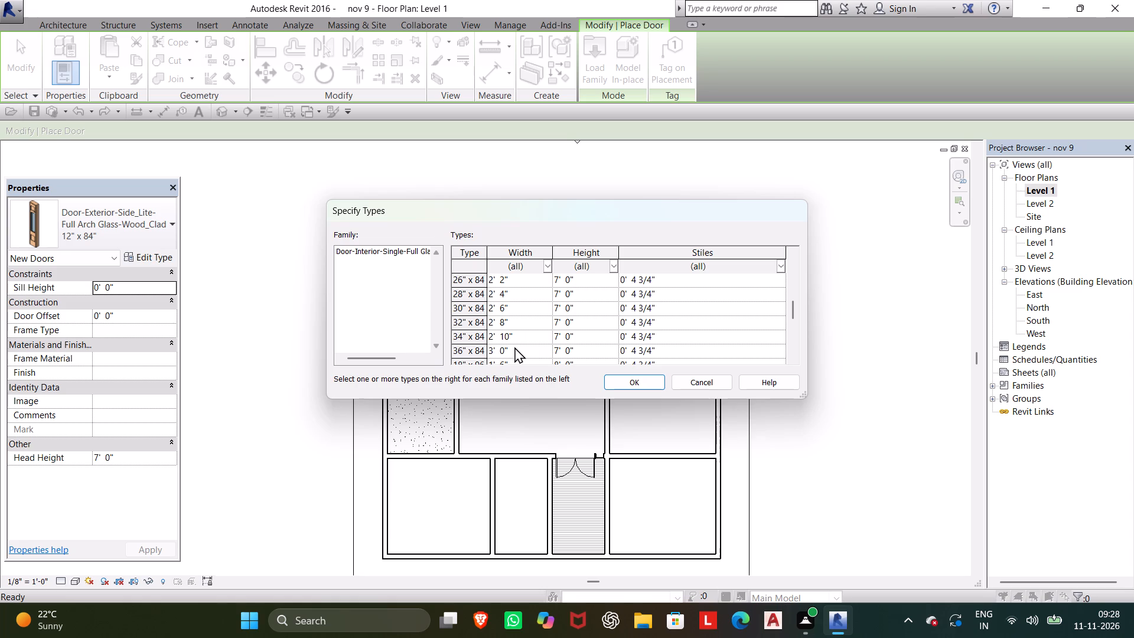
left_click(514, 347)
left_click(620, 377)
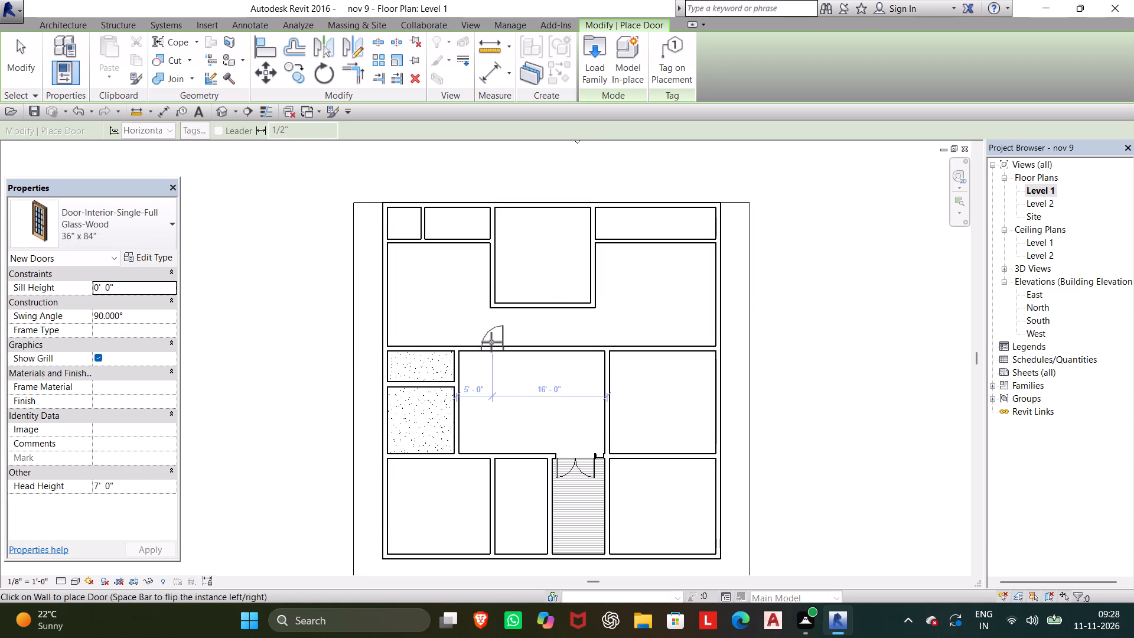
Place the 36" x 84" glass door in the southwest room's north wall, 2'-6" from the adjacent wall references, hinged on the east side.
scroll(478, 468, "up", 3)
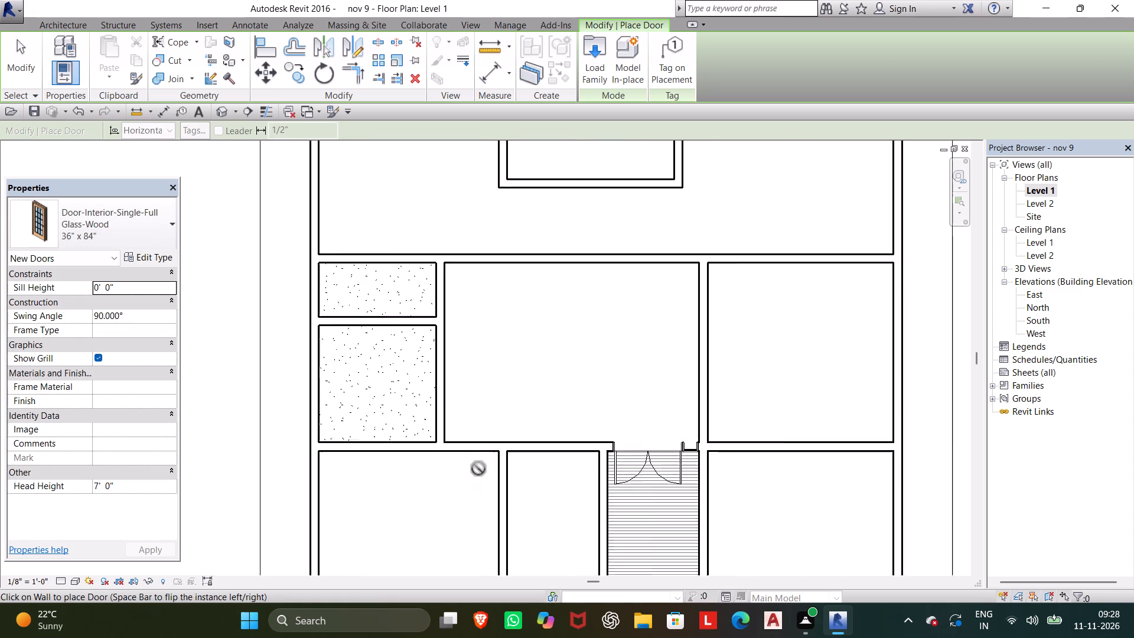
scroll(478, 468, "up", 2)
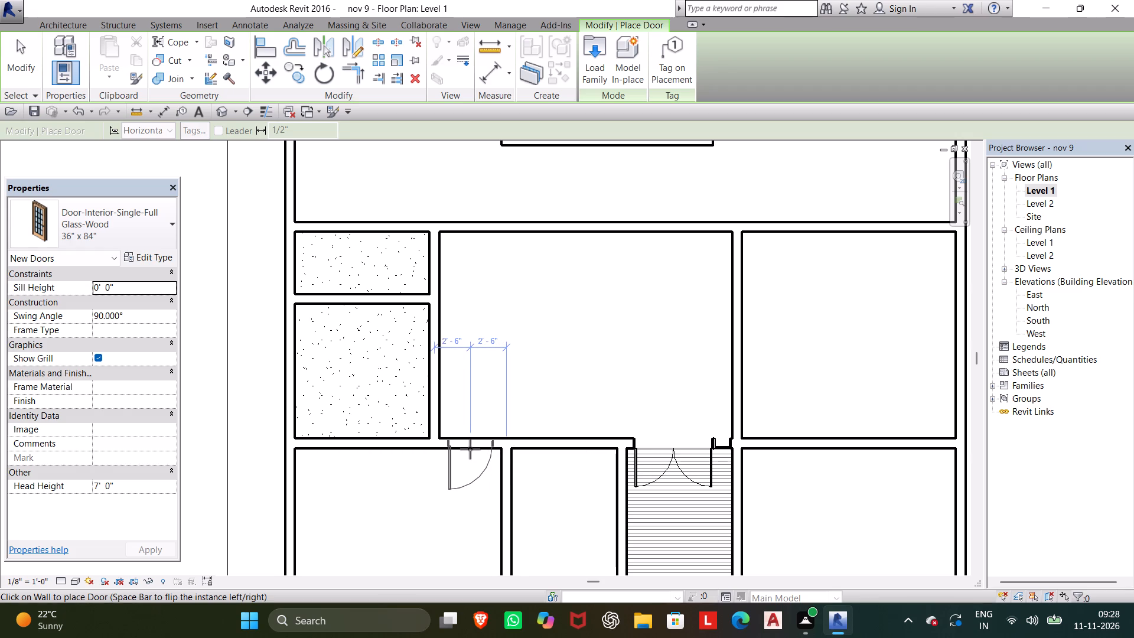
left_click(471, 449)
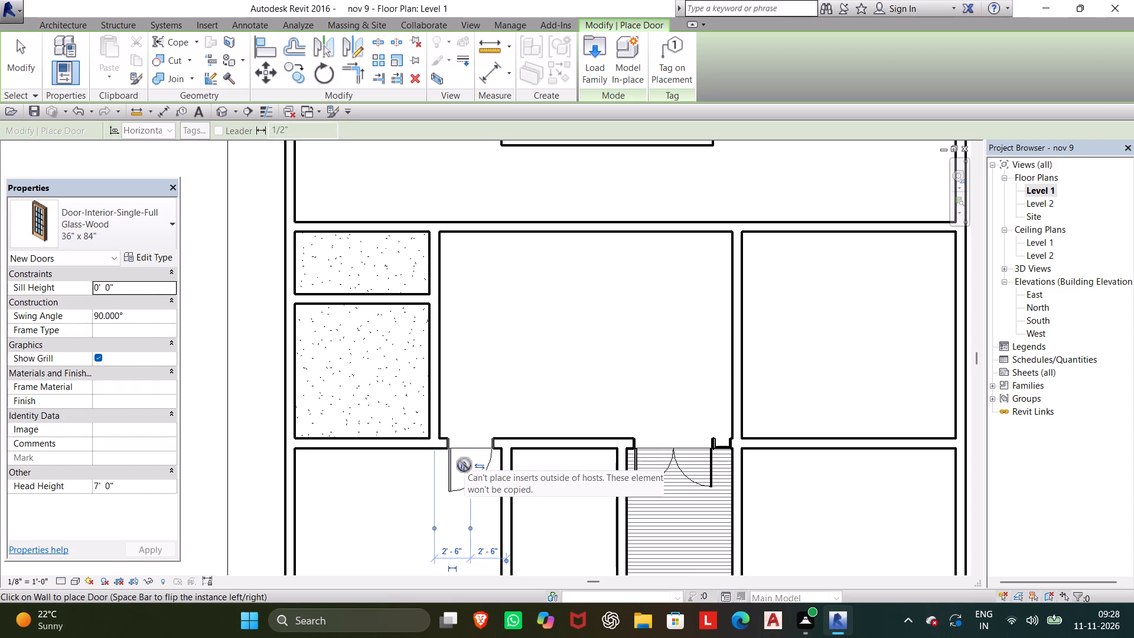
left_click(475, 465)
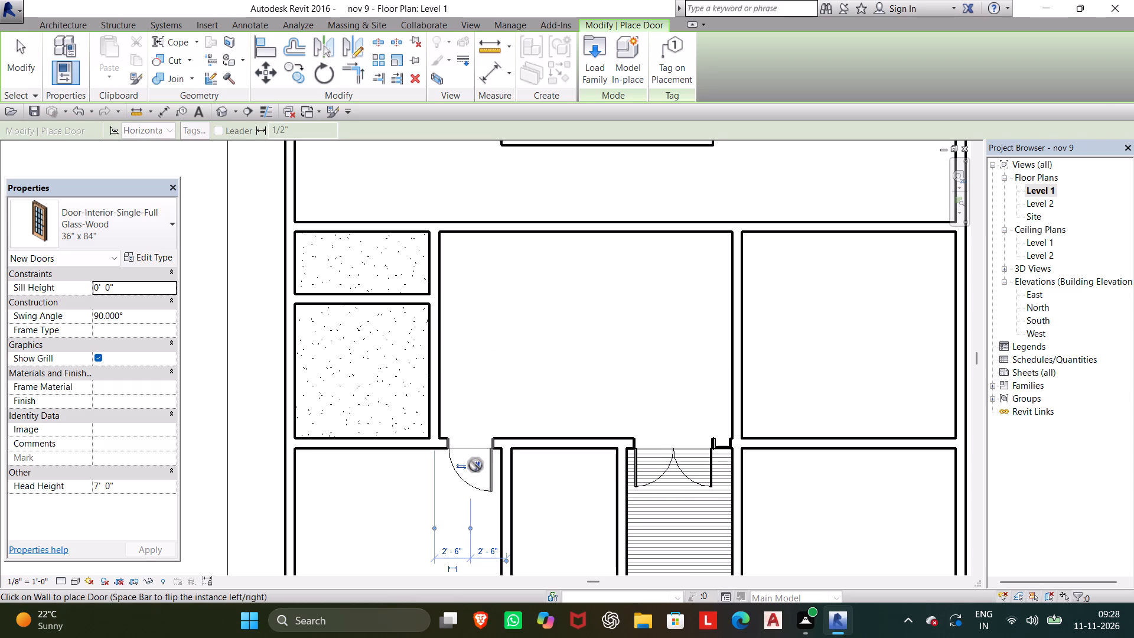
Place a 36" x 84" glass door at the north end of the large central room's east wall, swinging into the east room.
scroll(491, 409, "down", 3)
middle_click_drag(486, 396, 467, 389)
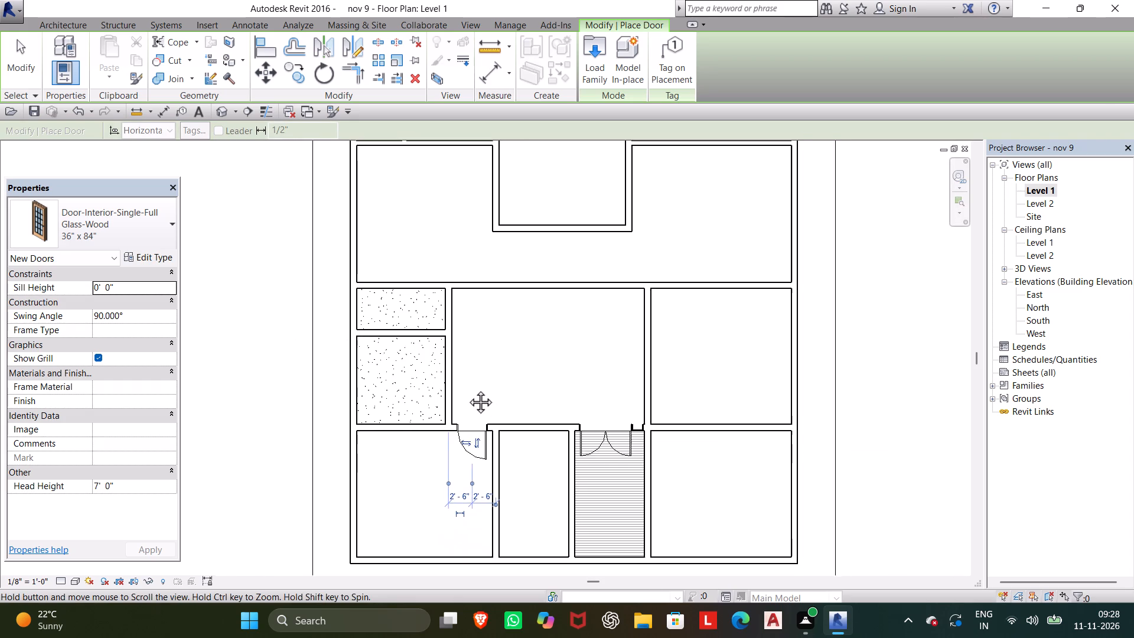
middle_click_drag(467, 389, 274, 285)
middle_click(274, 285)
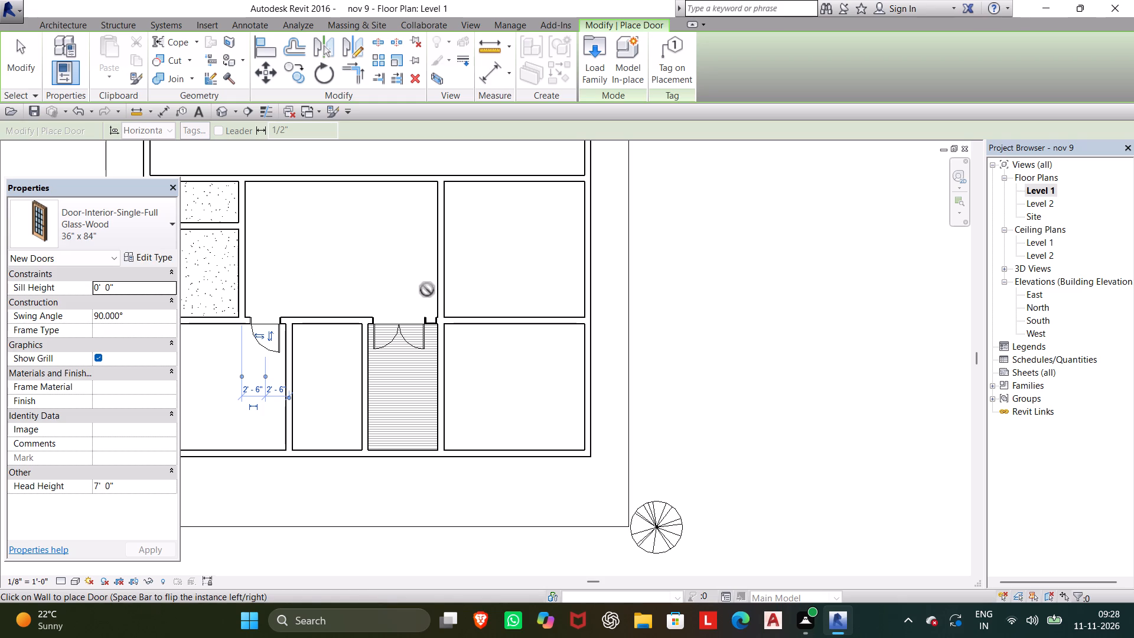
left_click(432, 196)
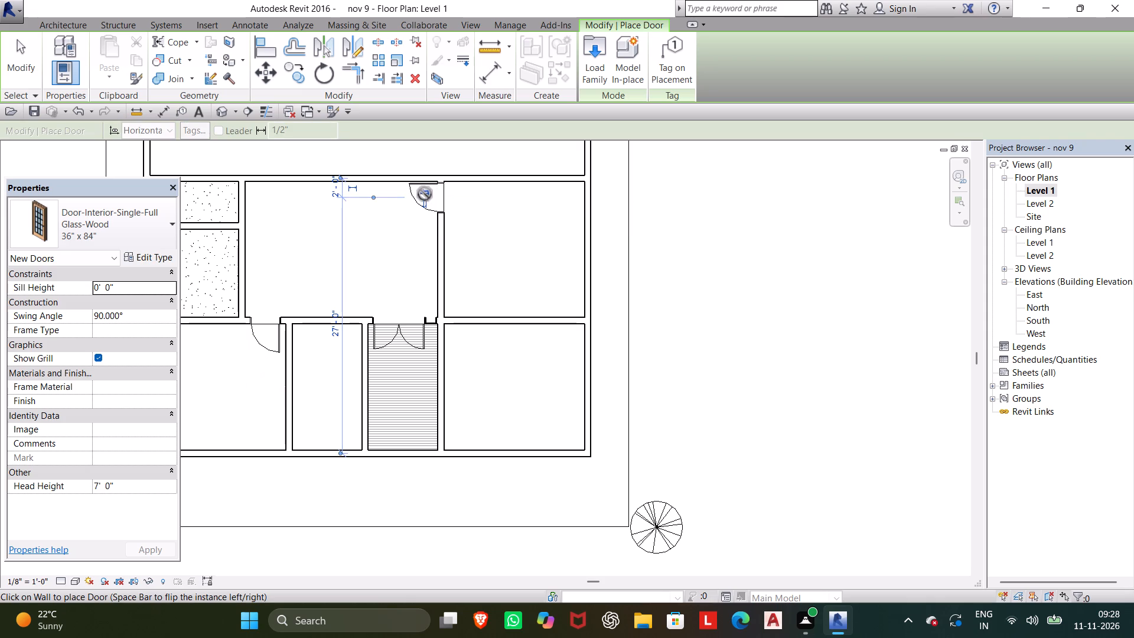
left_click(425, 194)
Dismiss the blank notification window covering the floor plan.
scroll(363, 220, "down", 2)
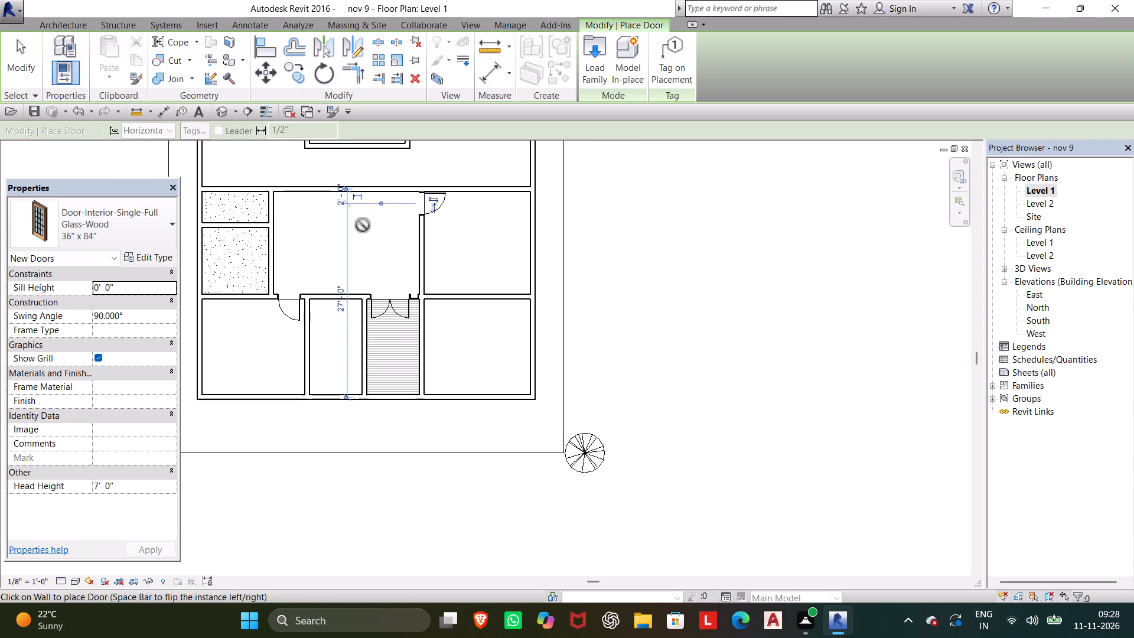
middle_click_drag(363, 225, 436, 411)
scroll(429, 361, "down", 1)
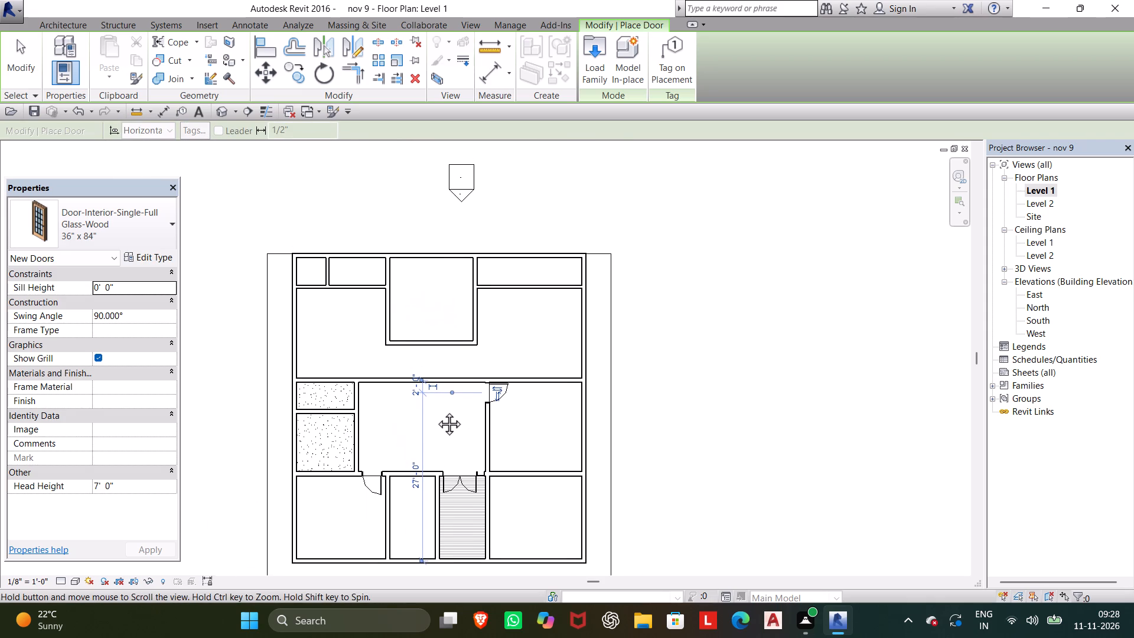
middle_click_drag(436, 411, 435, 405)
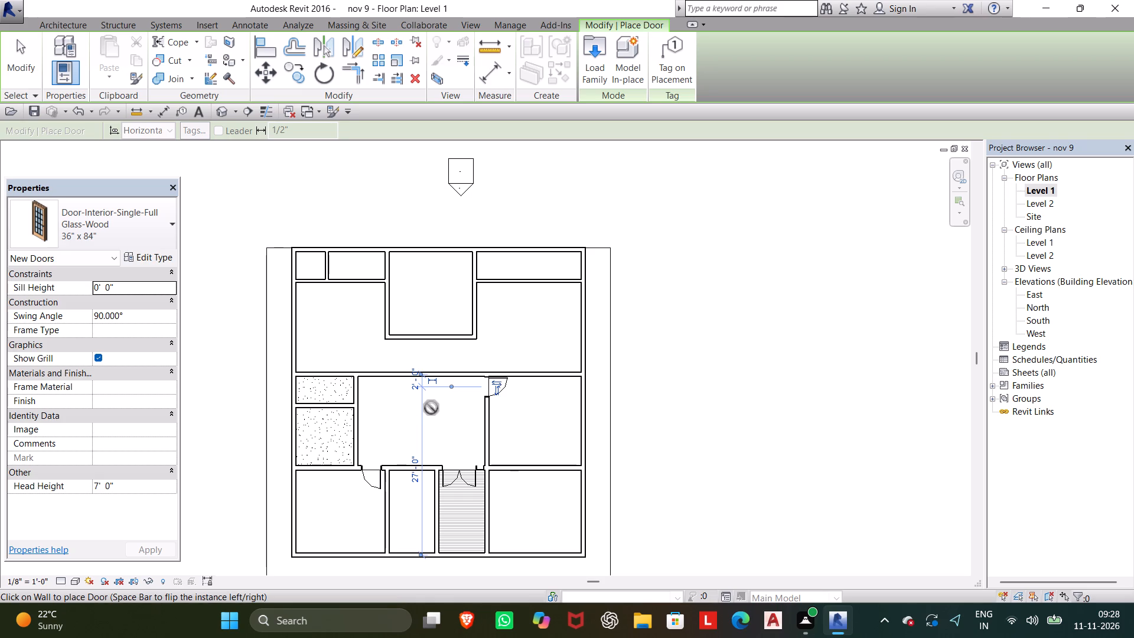
scroll(413, 412, "up", 1)
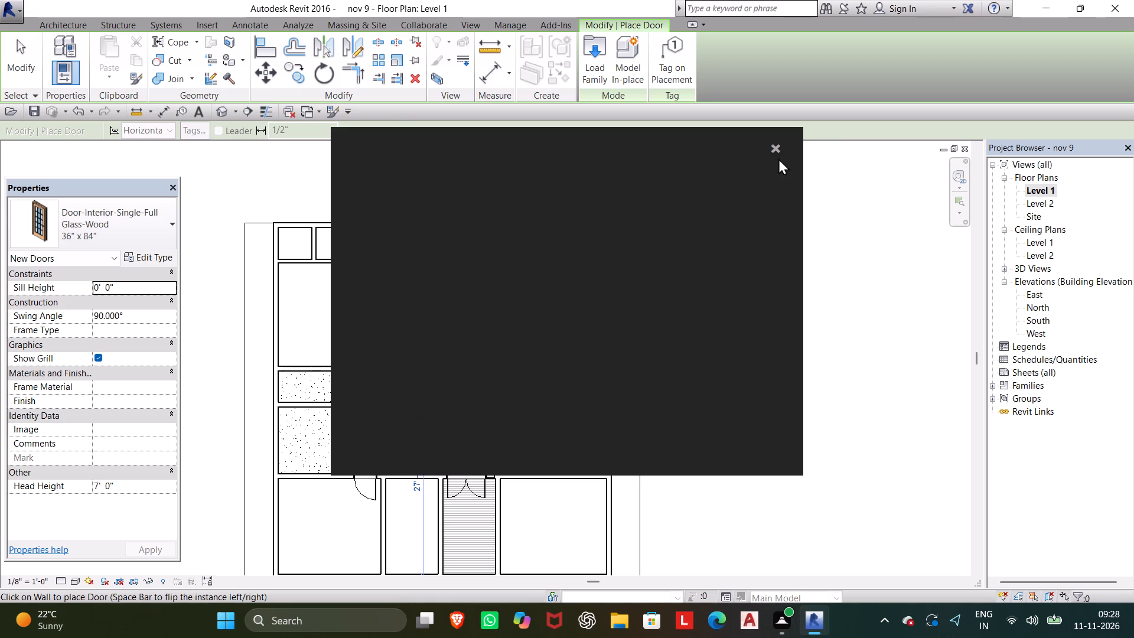
left_click(780, 149)
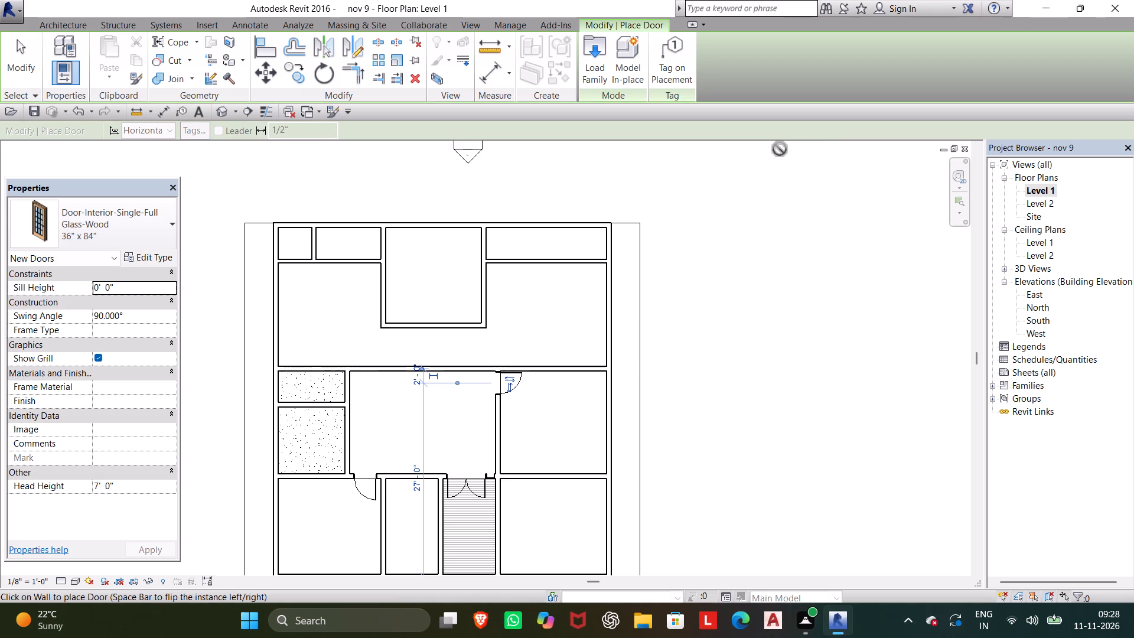